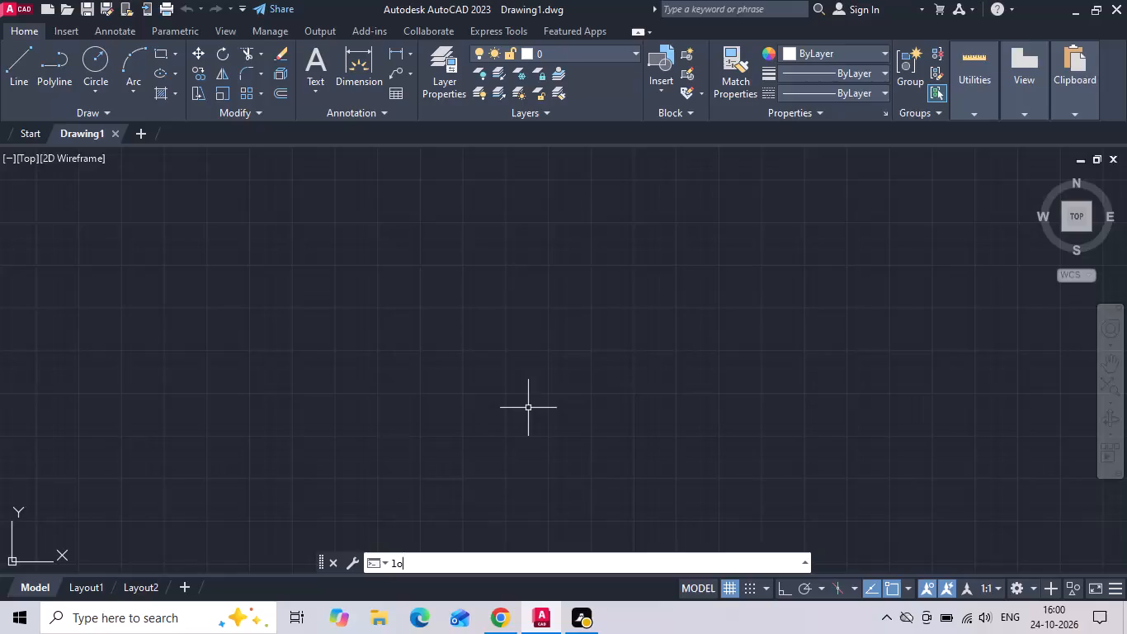
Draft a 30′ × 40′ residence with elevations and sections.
Turn on the drawing's log file with LOGFILEON, issuing the command twice.
key("f")
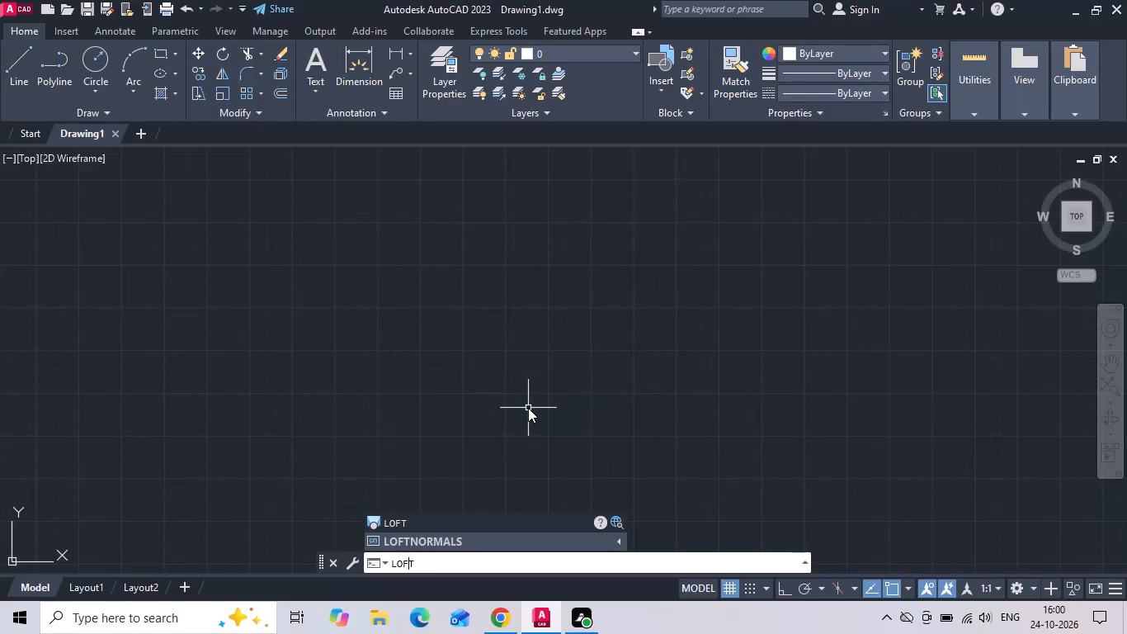
key("BackSpace")
type("gfil")
key("e")
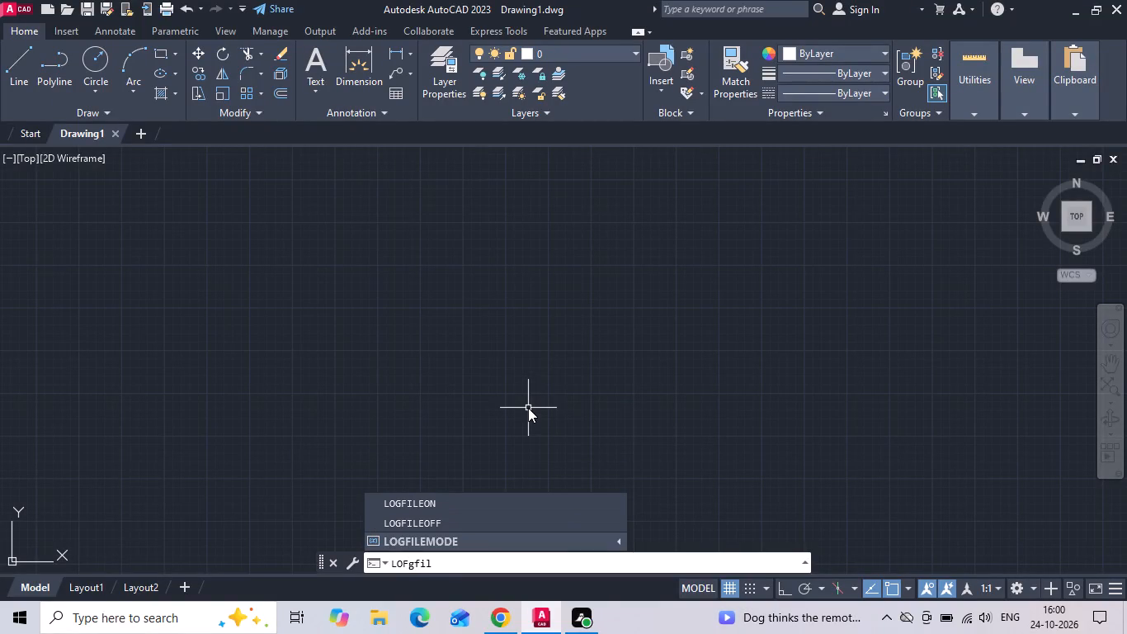
type("on")
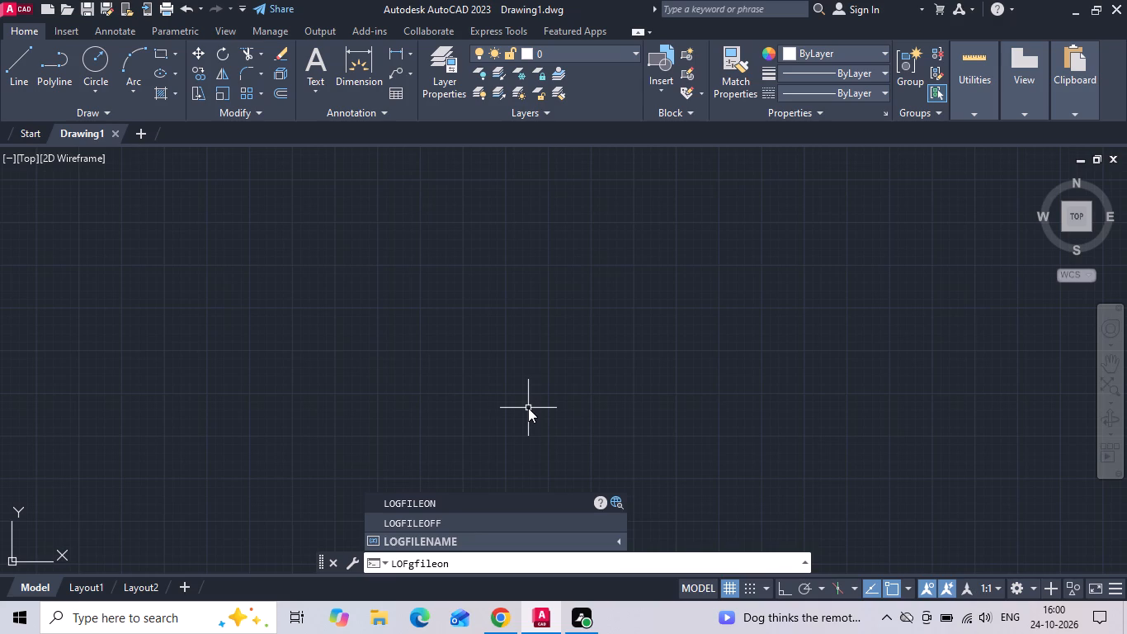
key("Return")
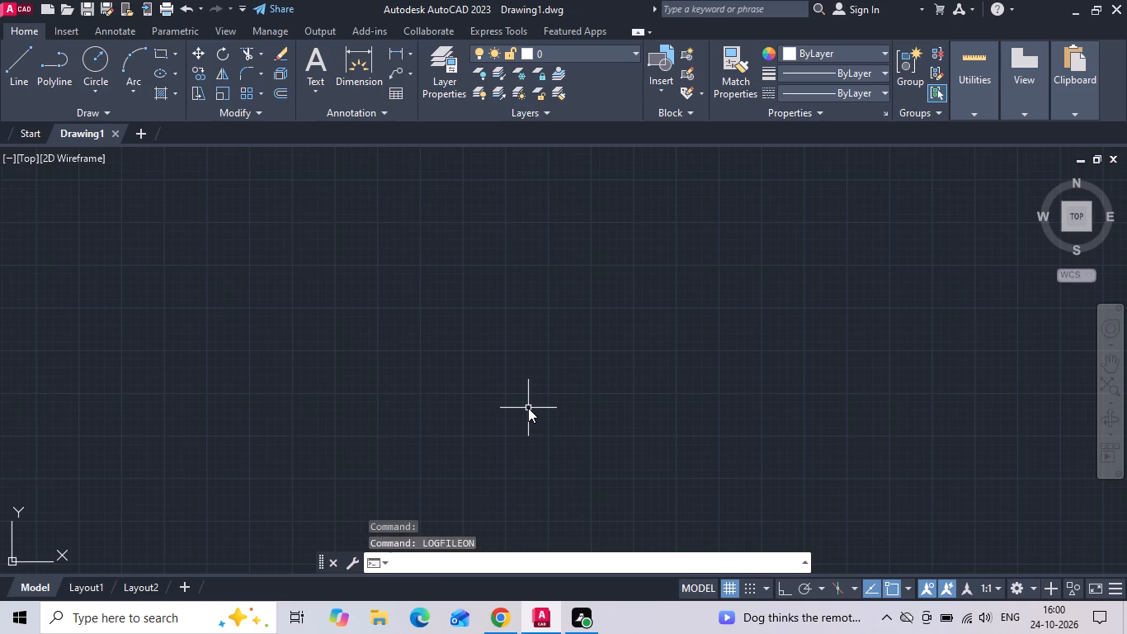
key("l")
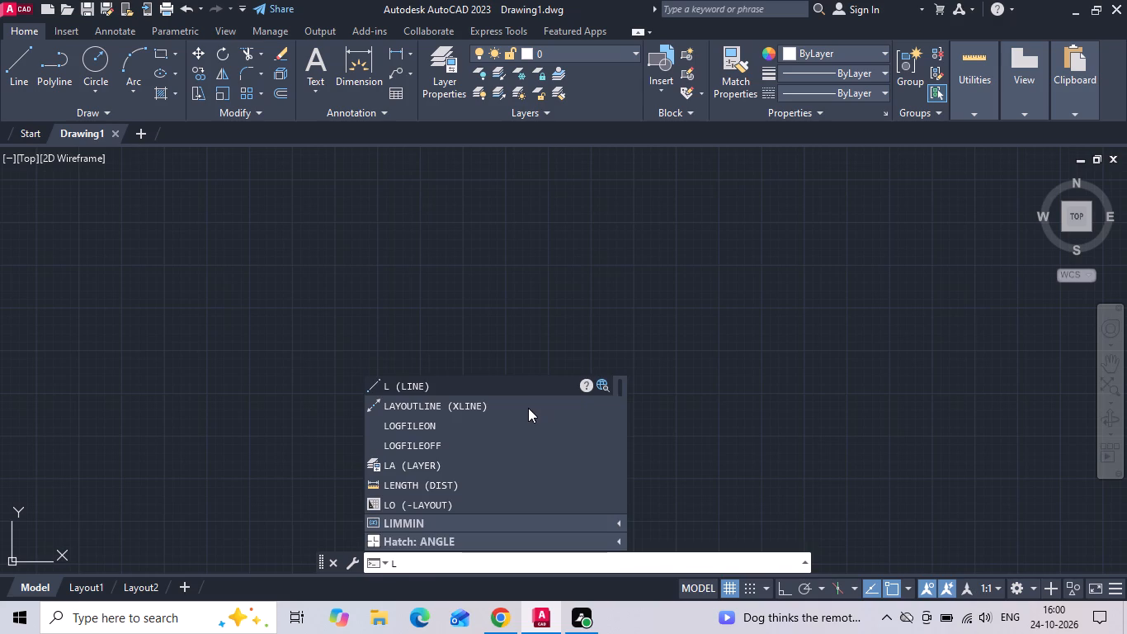
key("o")
type("gfile")
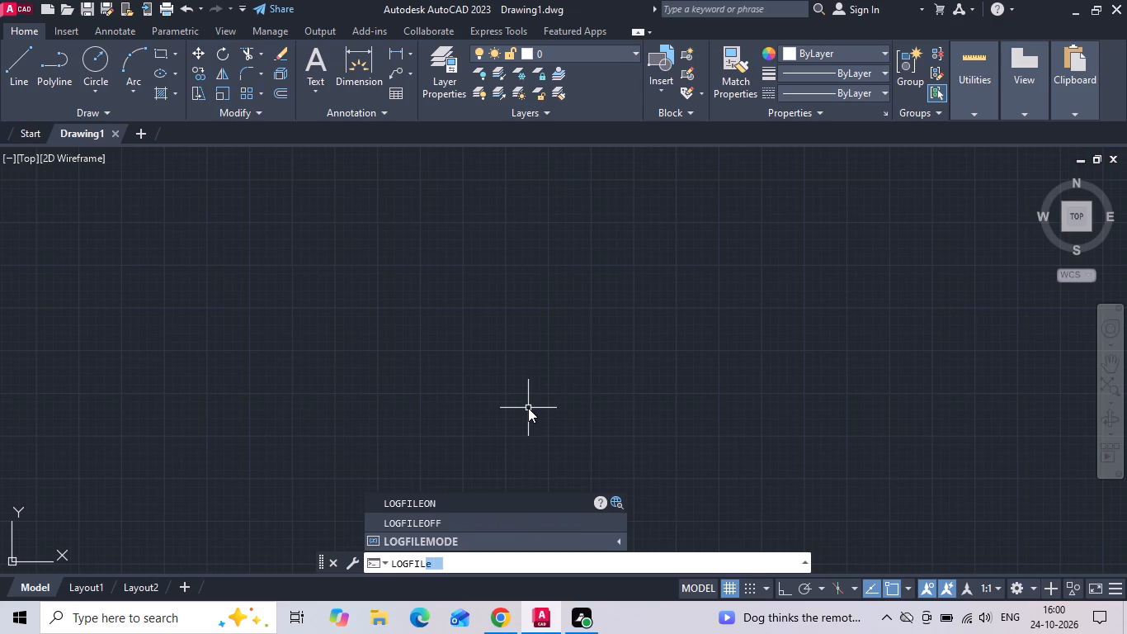
type("on")
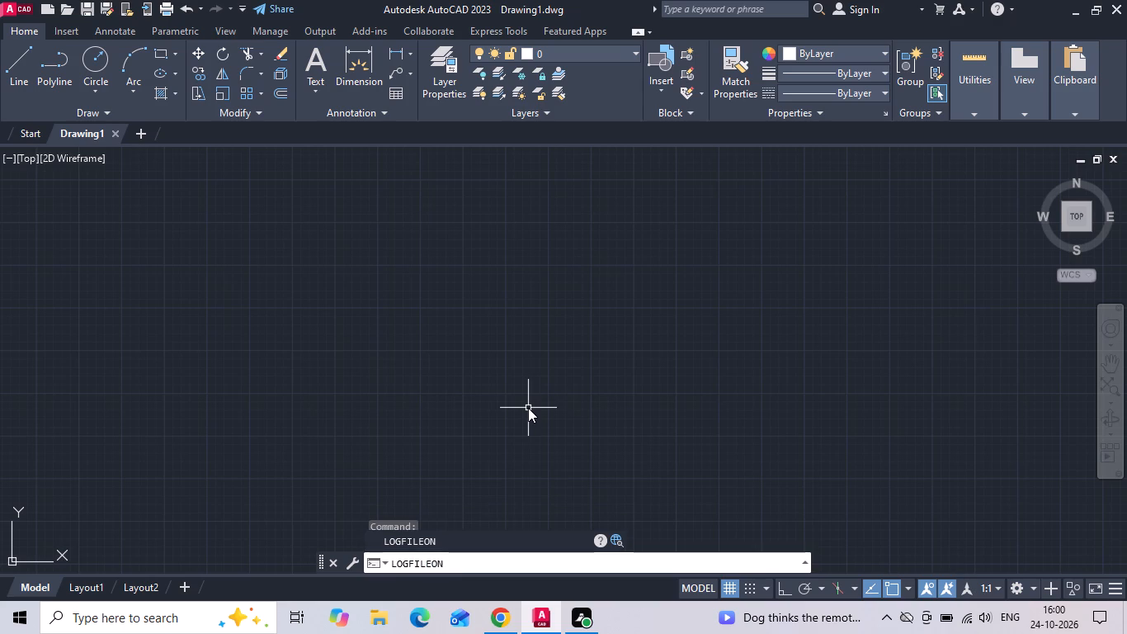
key("Return")
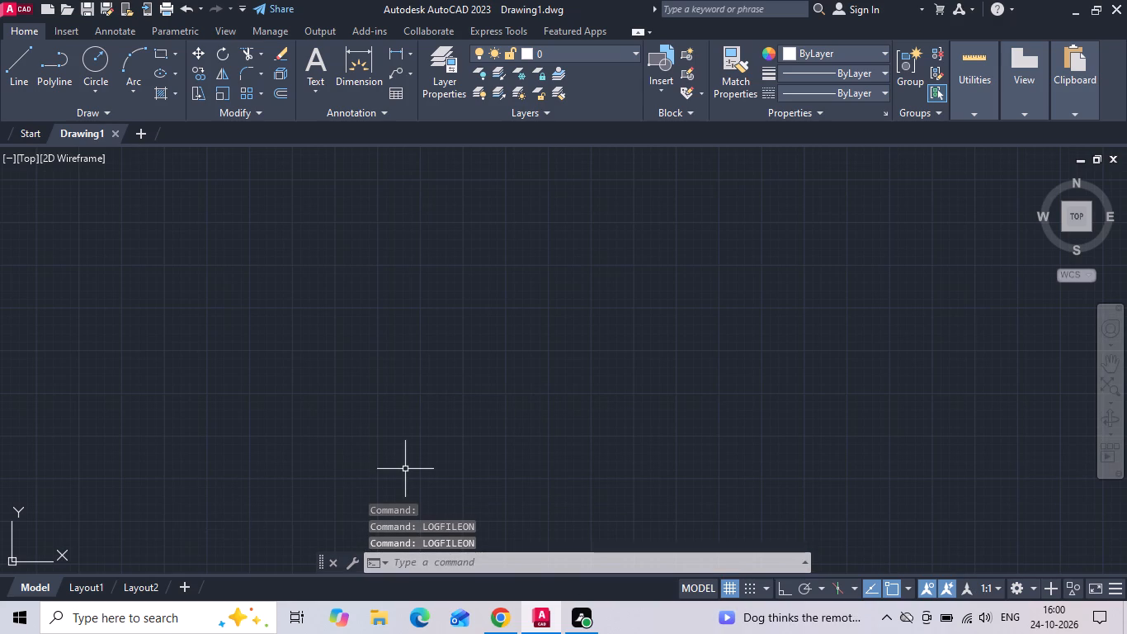
Configure the drawing units to Engineering length with 0'-0.0" precision and an insertion scale in inches.
type("un")
key("Return")
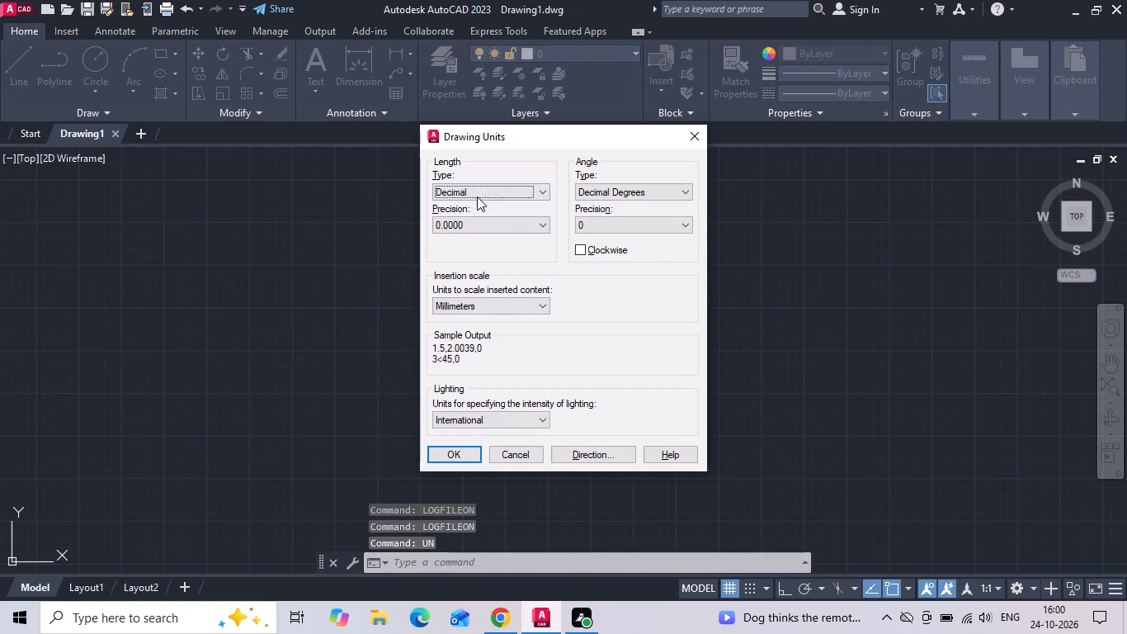
left_click(477, 196)
left_click(470, 224)
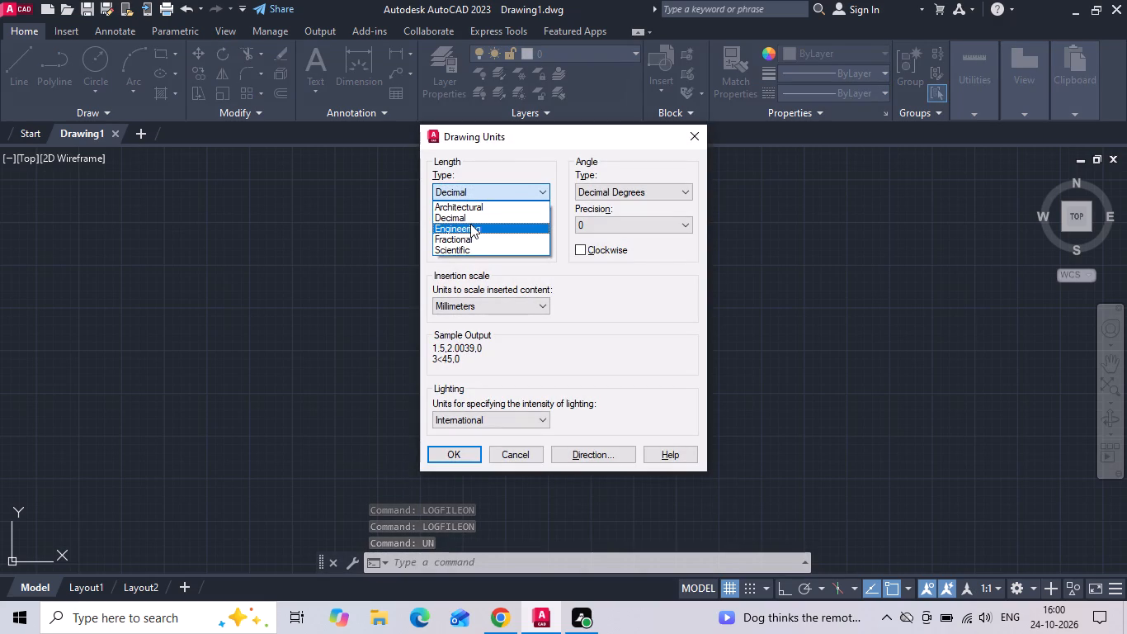
left_click(470, 224)
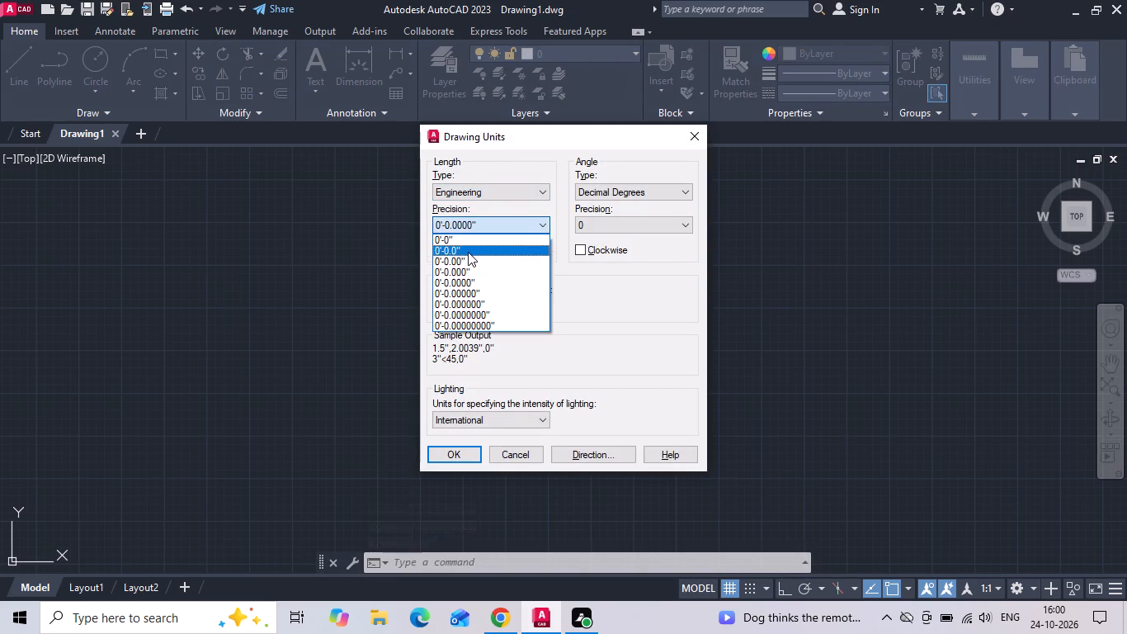
left_click(468, 252)
left_click(473, 306)
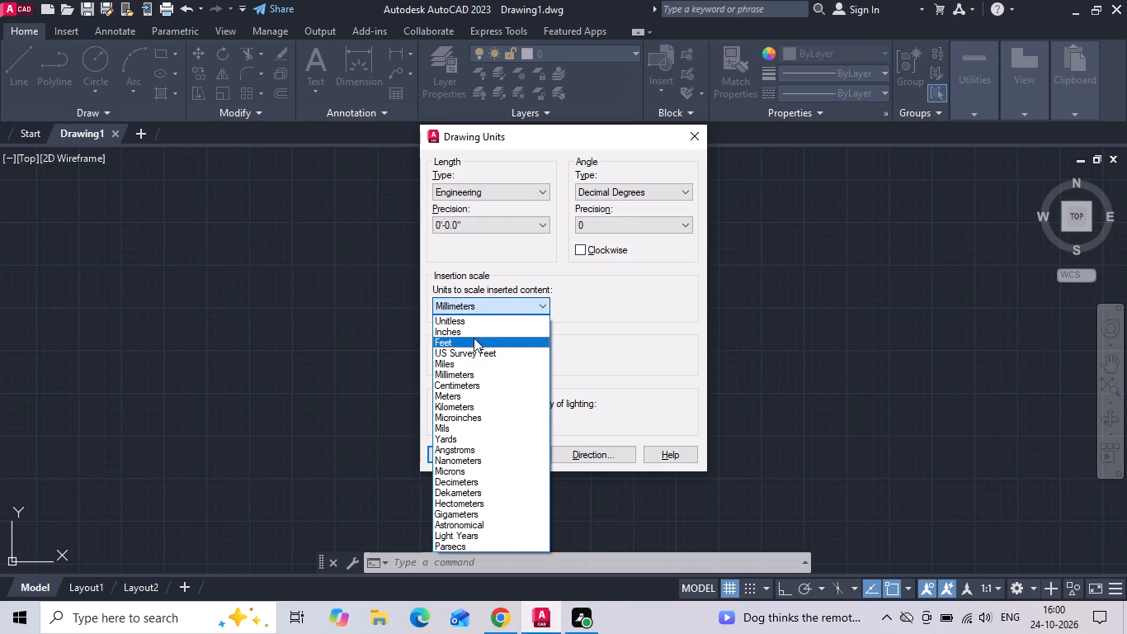
left_click(474, 333)
left_click(455, 457)
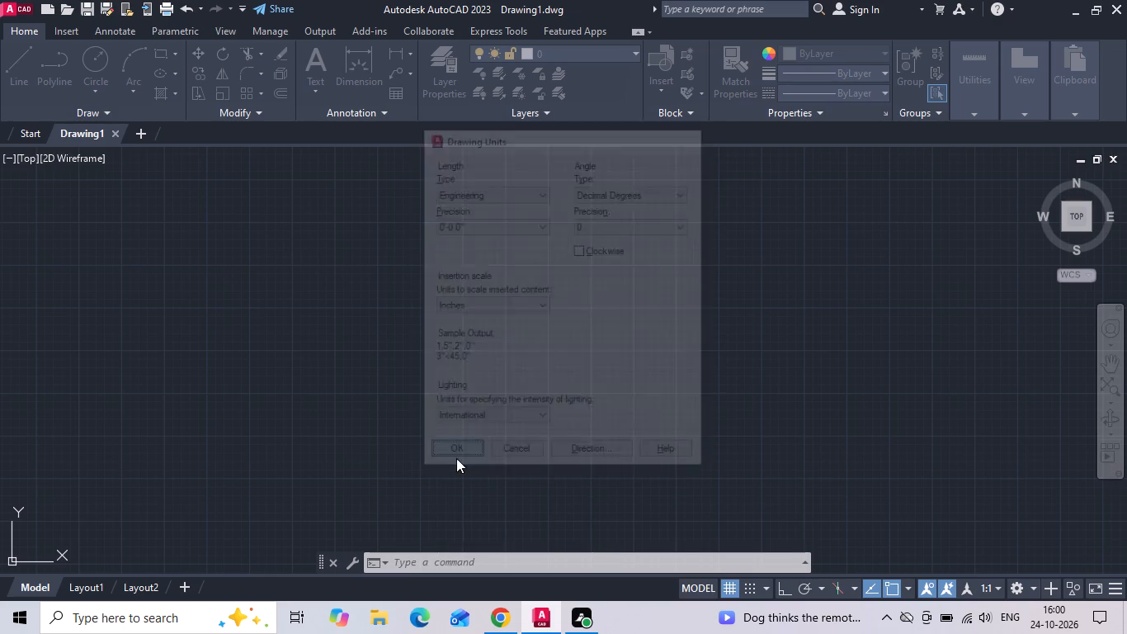
Modify the ISO-25 dimension style to use a text height of 9".
type("d")
key("space")
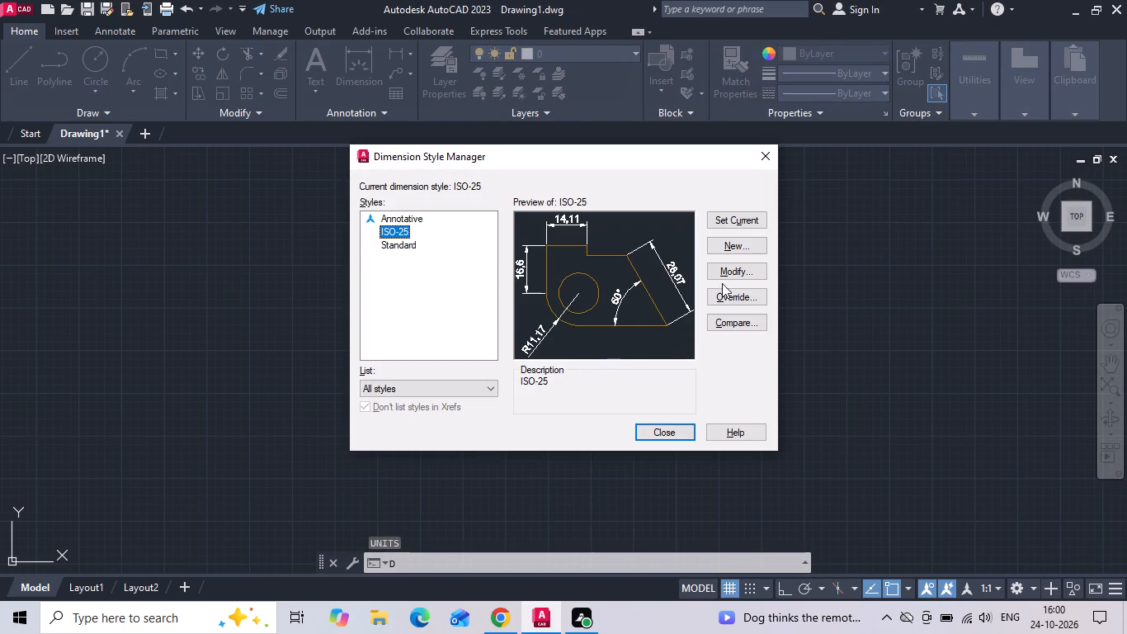
left_click(733, 274)
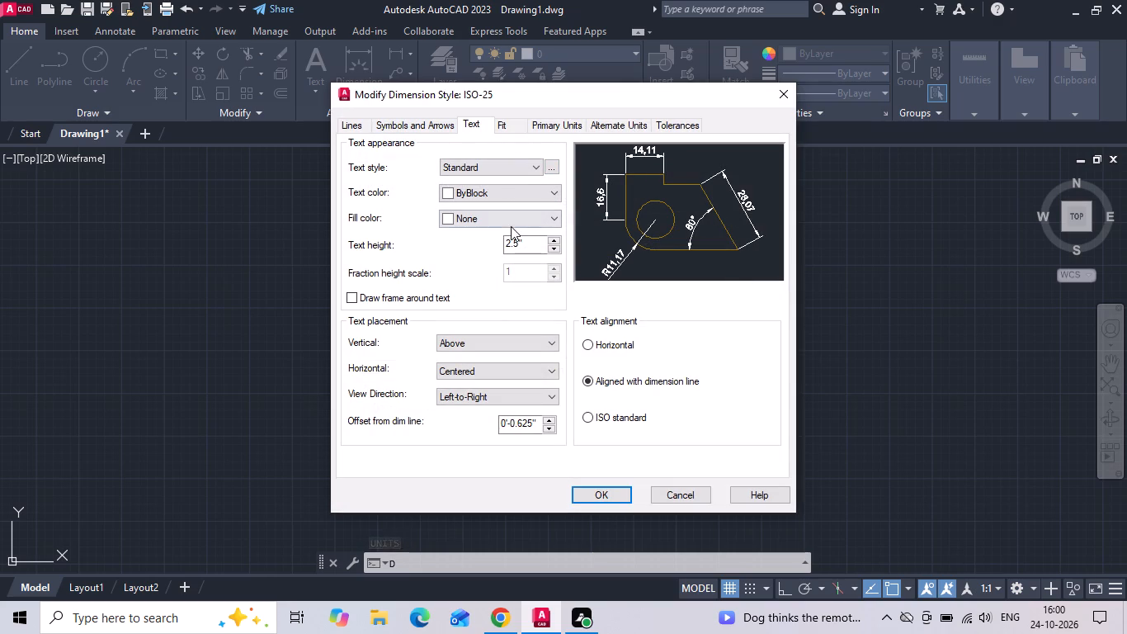
left_click_drag(531, 239, 482, 248)
key("BackSpace")
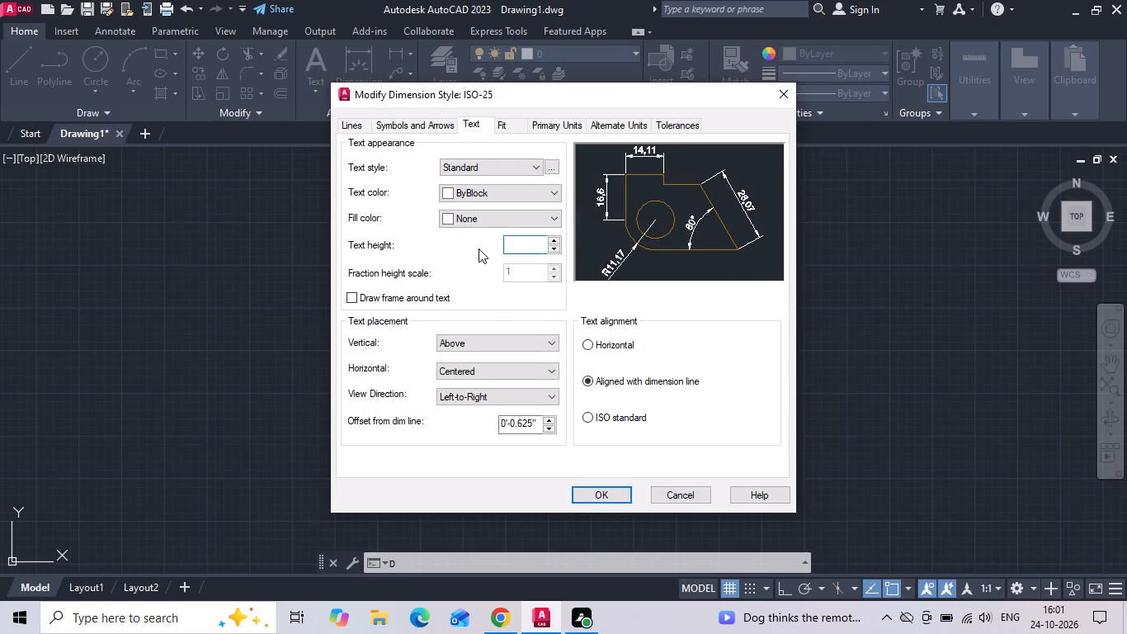
key("9")
key("shift+quotedbl")
key("Return")
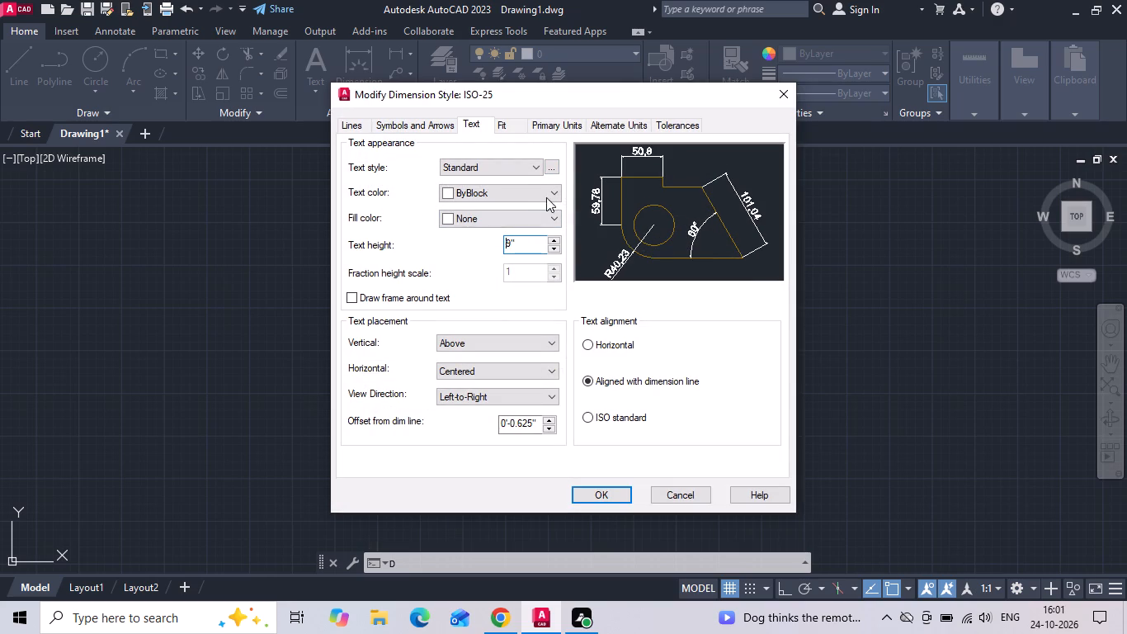
Set the ISO-25 primary units to Engineering format with 0'-0.0" precision and make the style current.
left_click(544, 128)
left_click(520, 168)
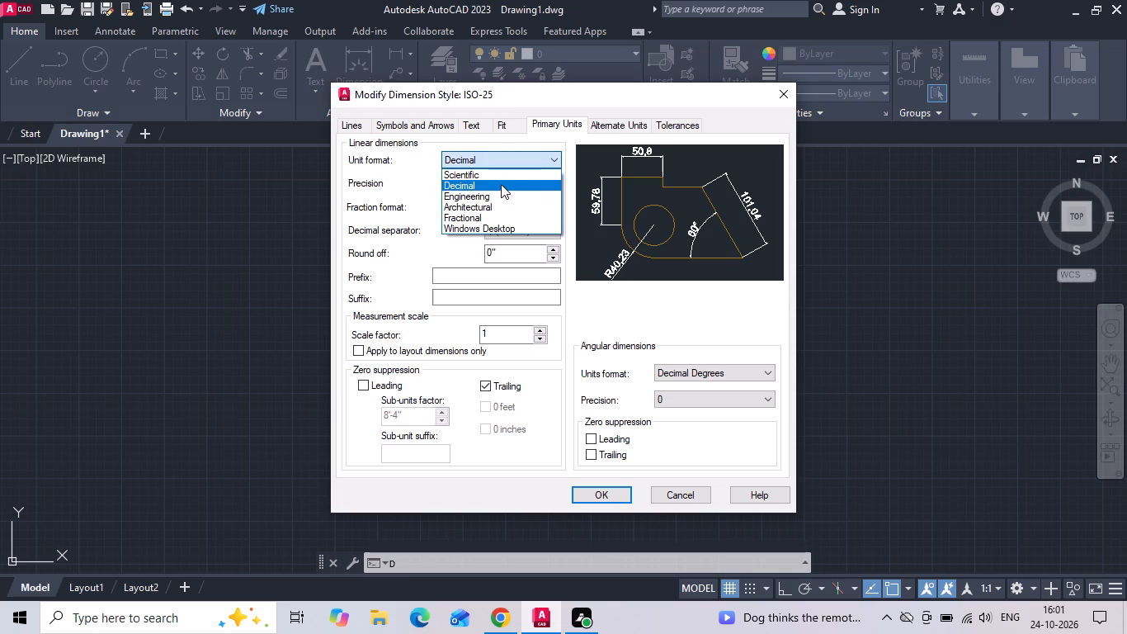
left_click(460, 193)
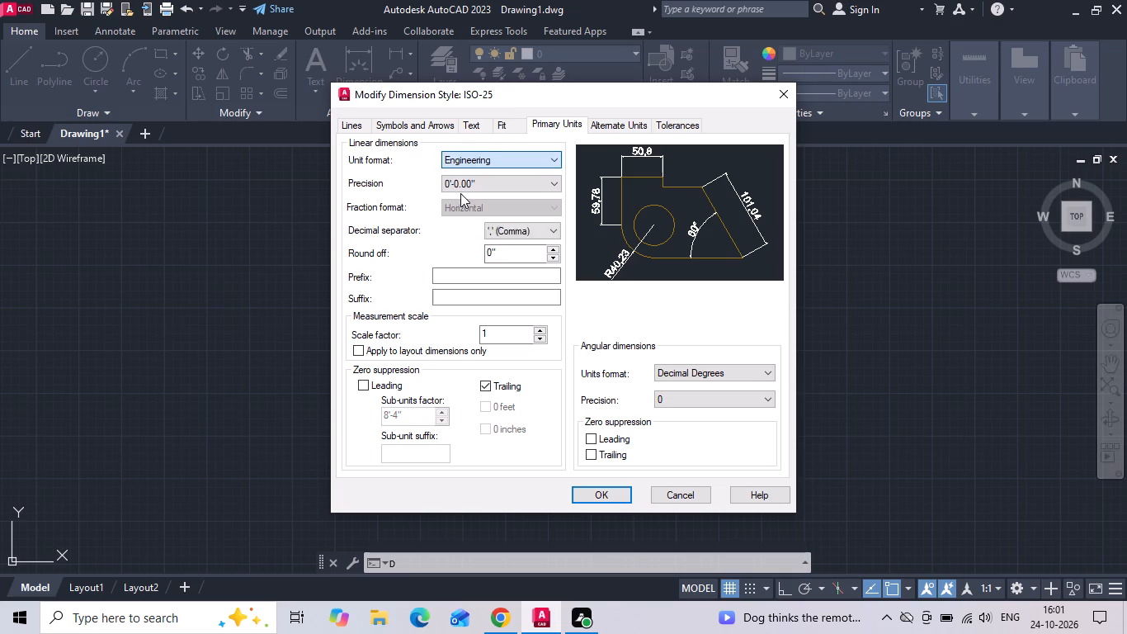
left_click(460, 193)
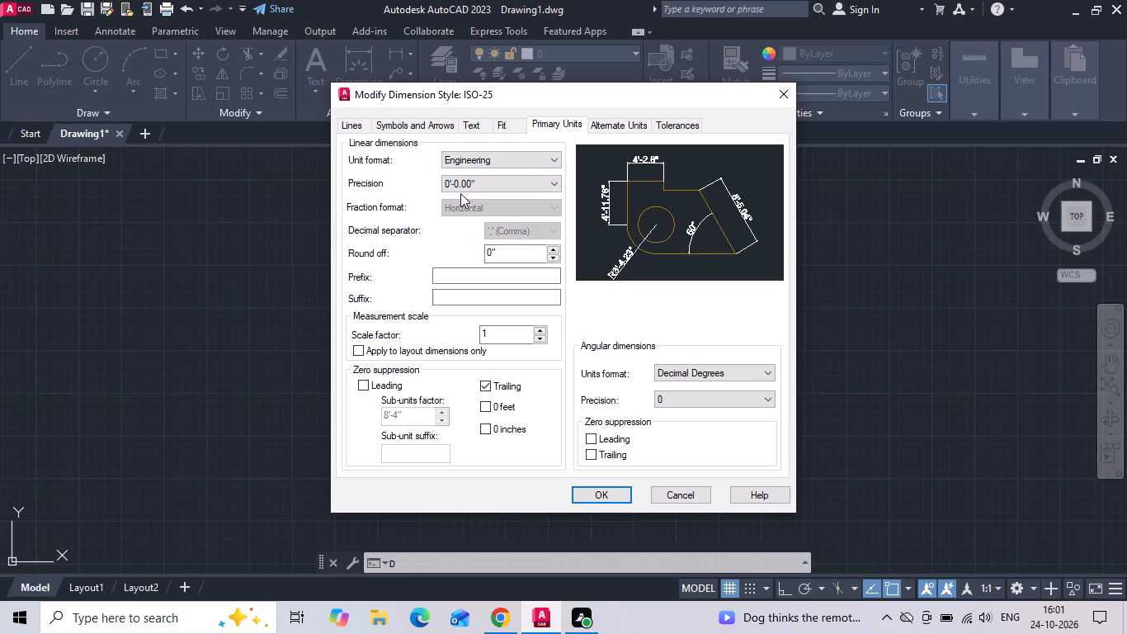
left_click(461, 187)
left_click(461, 211)
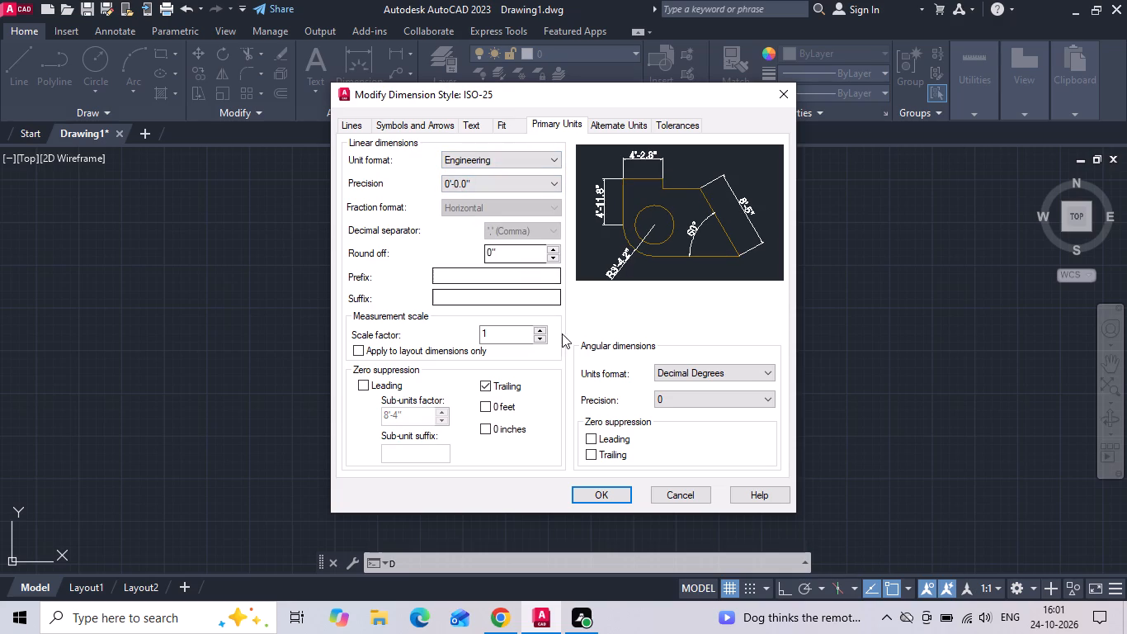
left_click(601, 499)
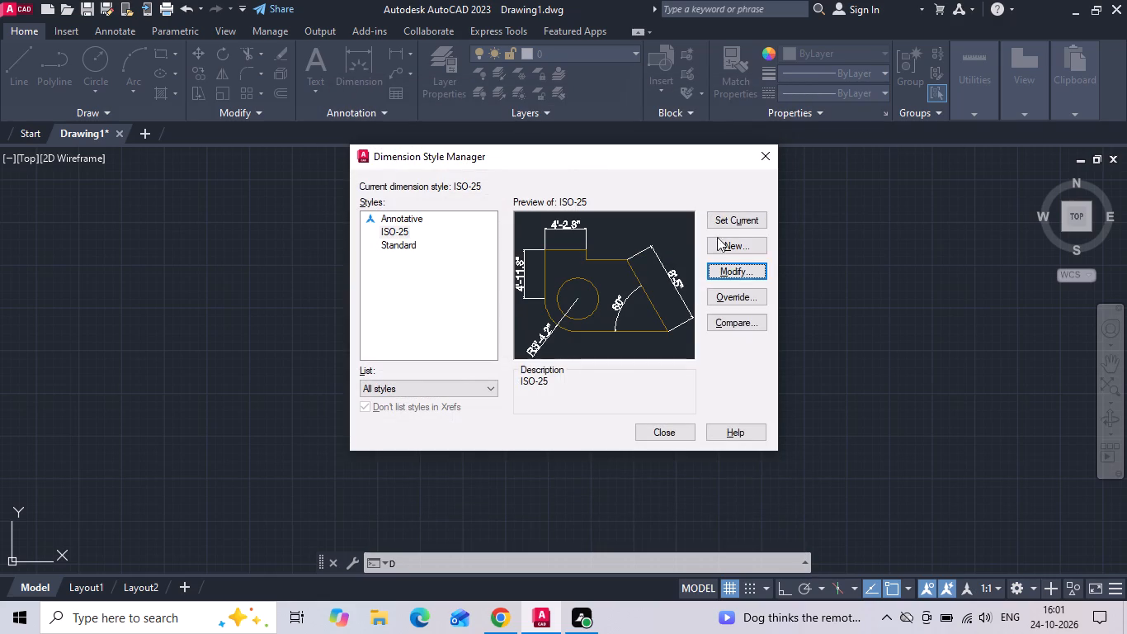
left_click(726, 216)
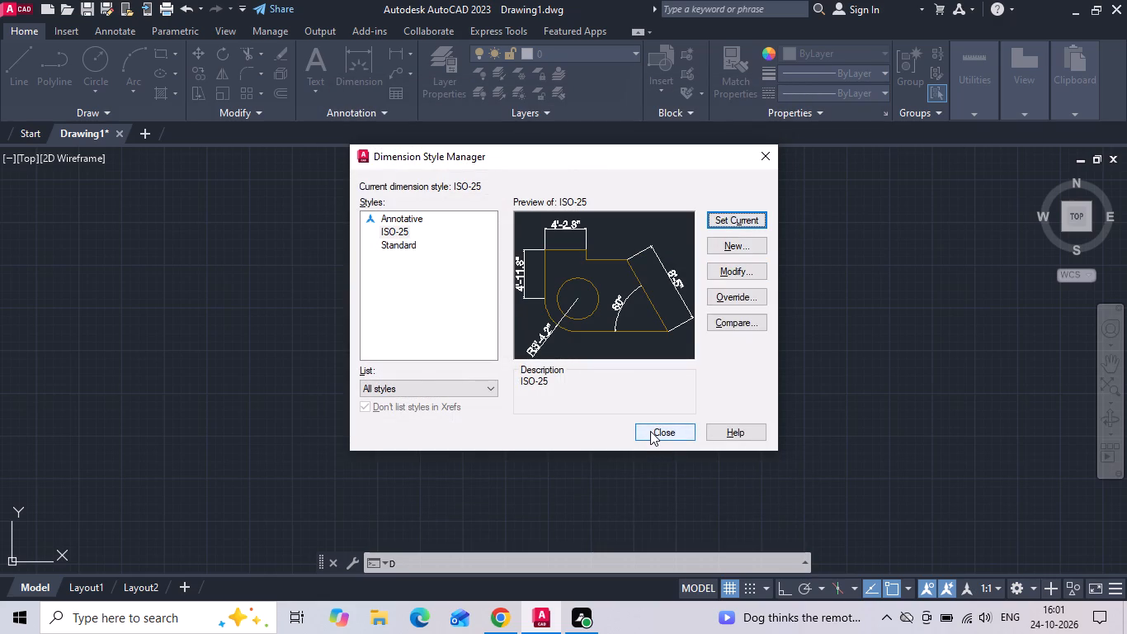
left_click(650, 431)
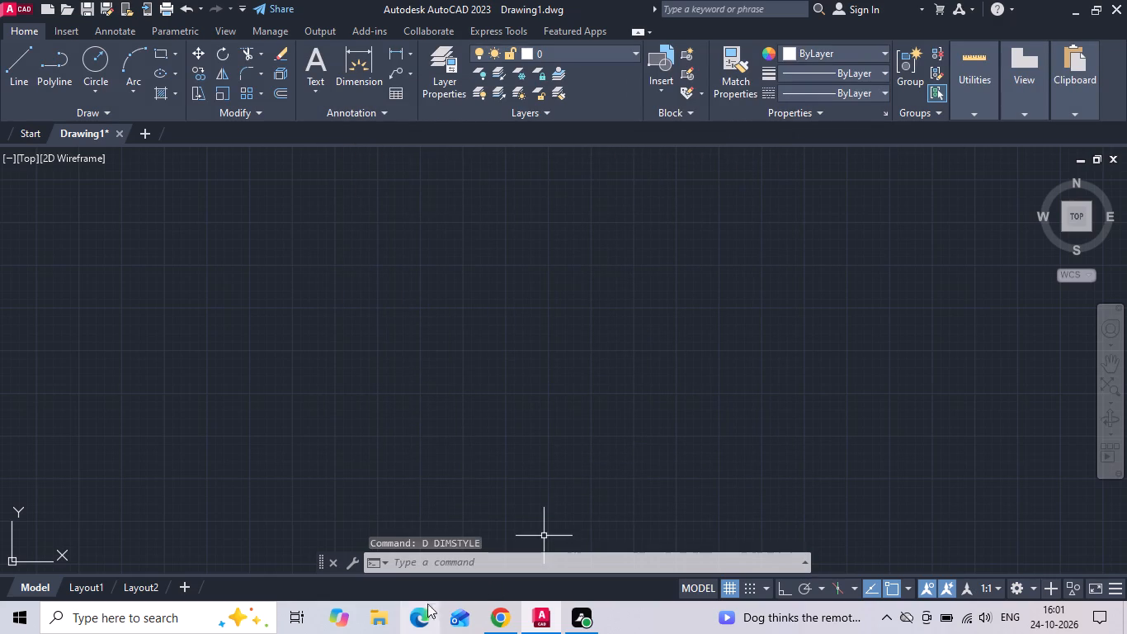
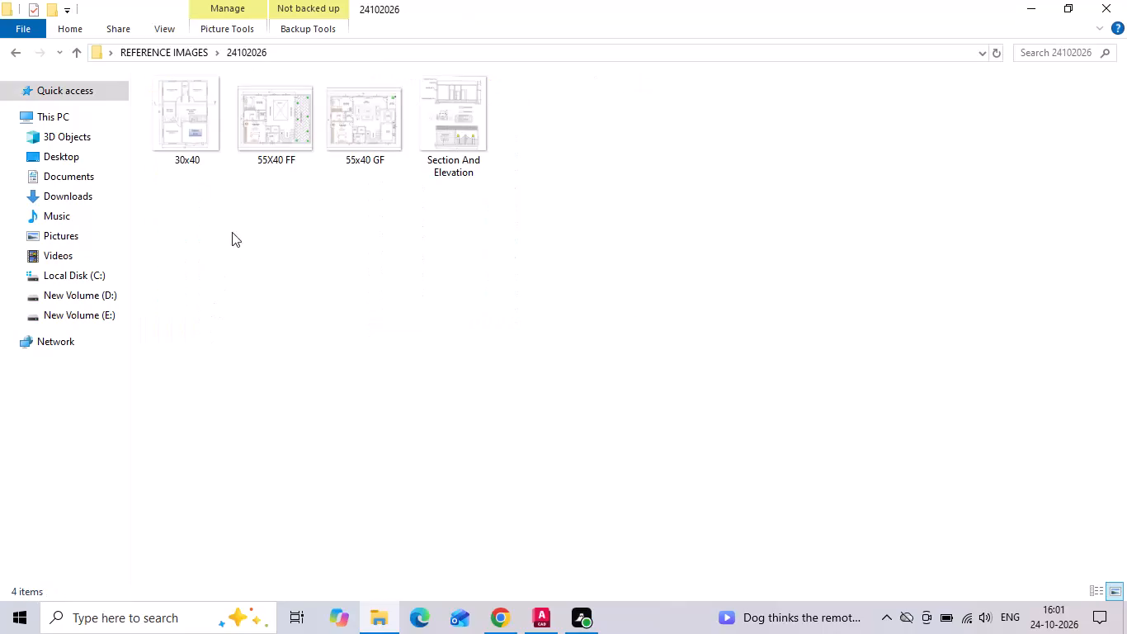
Open the 30x40 reference image from the 24102026 folder and copy it to the clipboard.
double_click(212, 144)
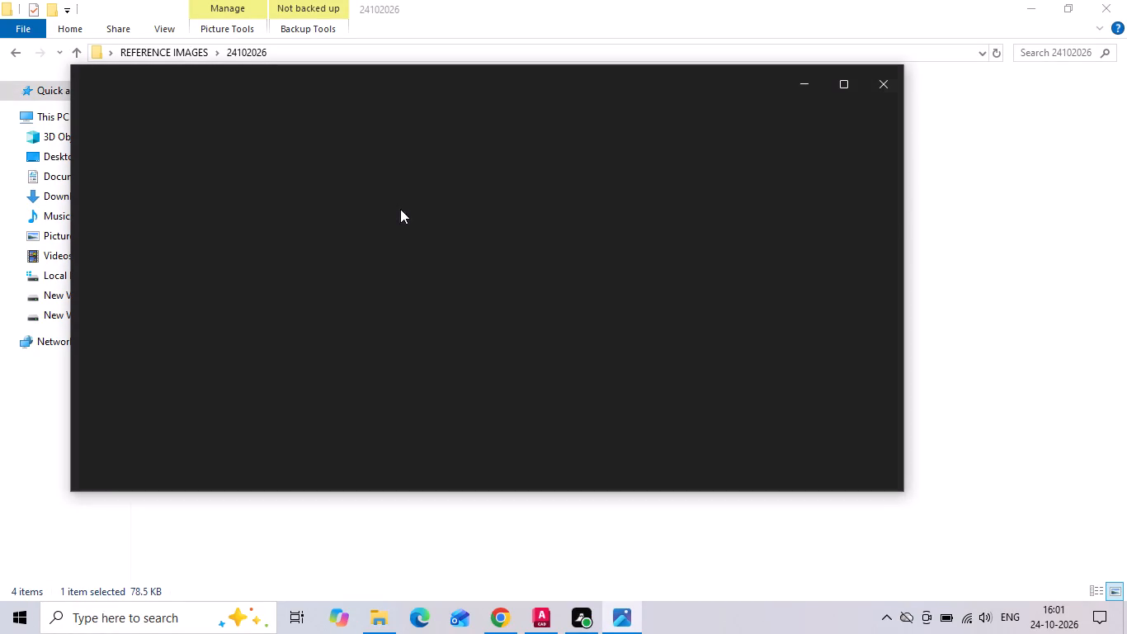
right_click(400, 210)
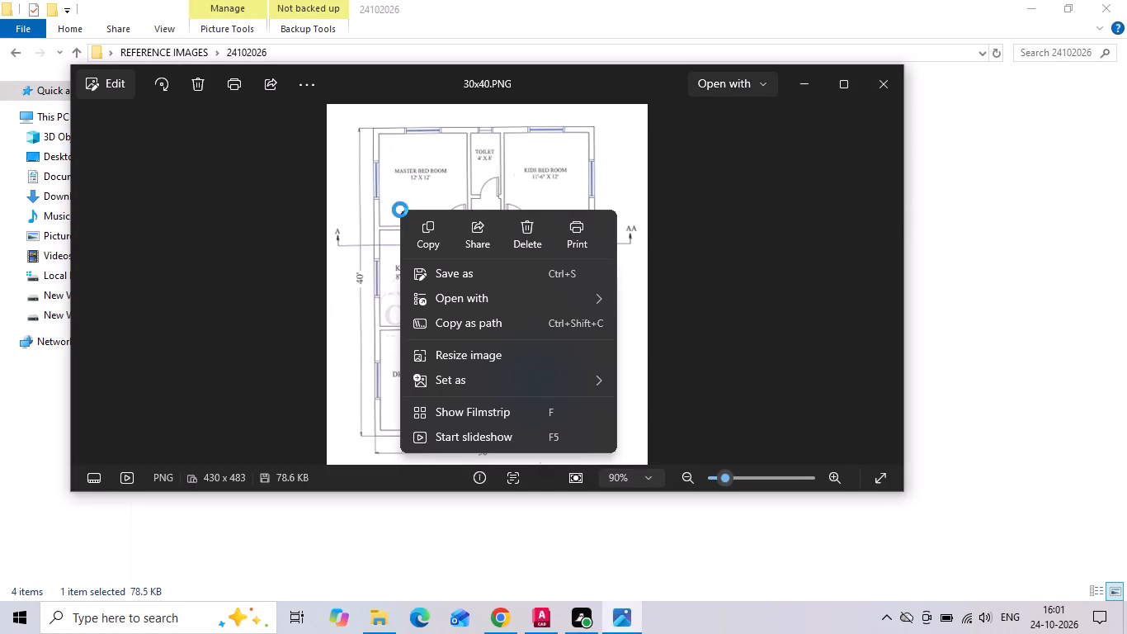
left_click(424, 233)
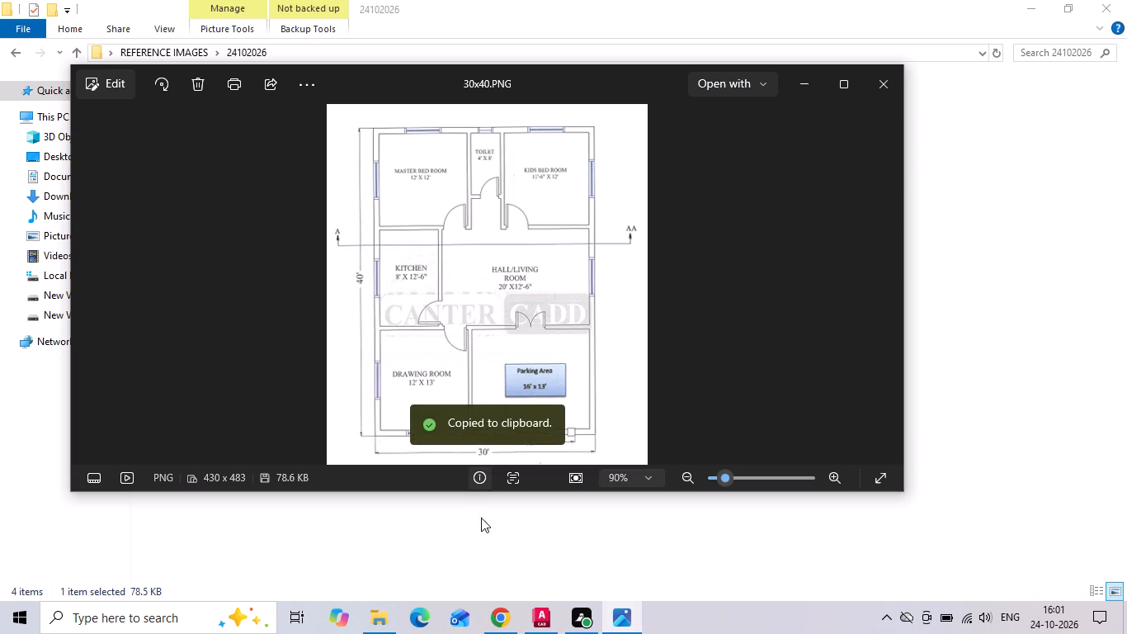
Switch to AutoCAD and paste the copied 30x40 plan image into the drawing, scaled freehand with a rotation angle of 0.
left_click(545, 621)
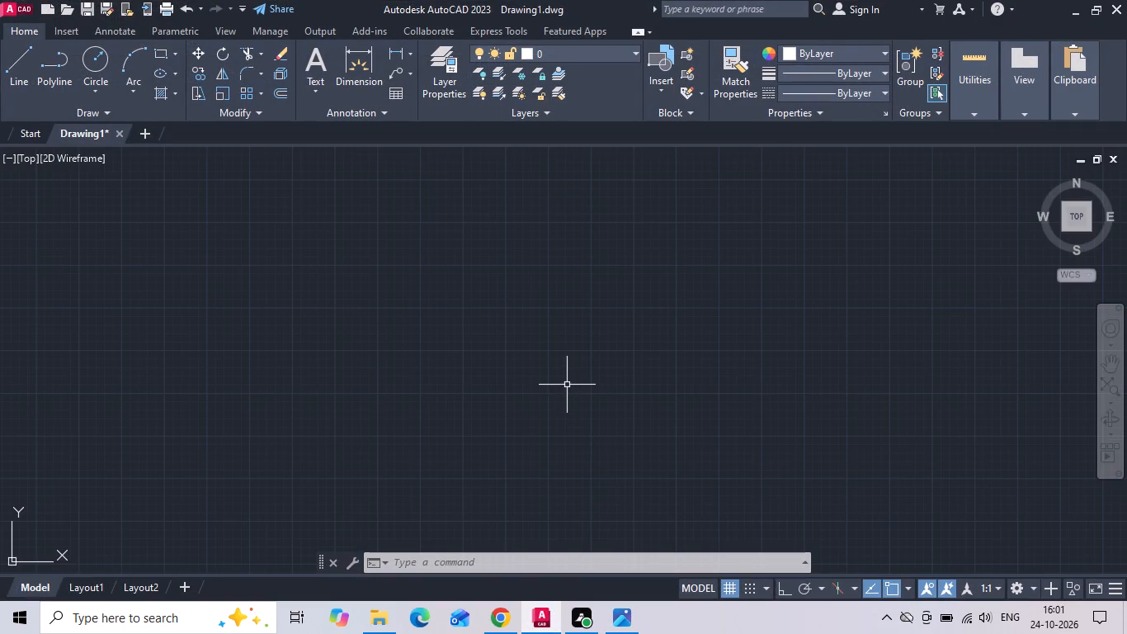
key("ctrl+v")
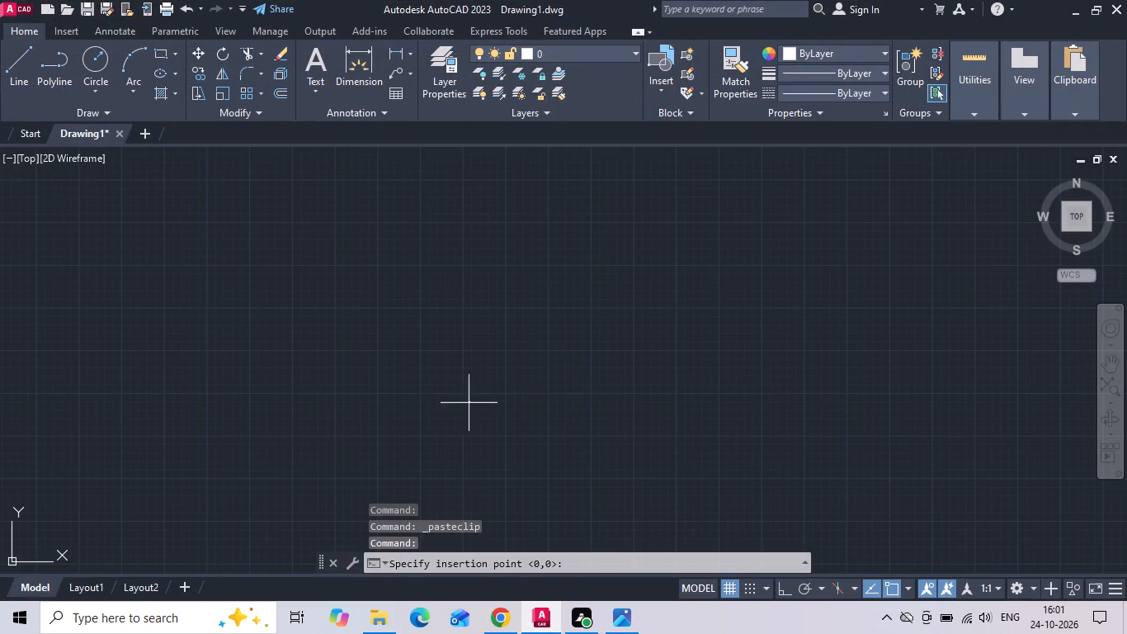
left_click(428, 405)
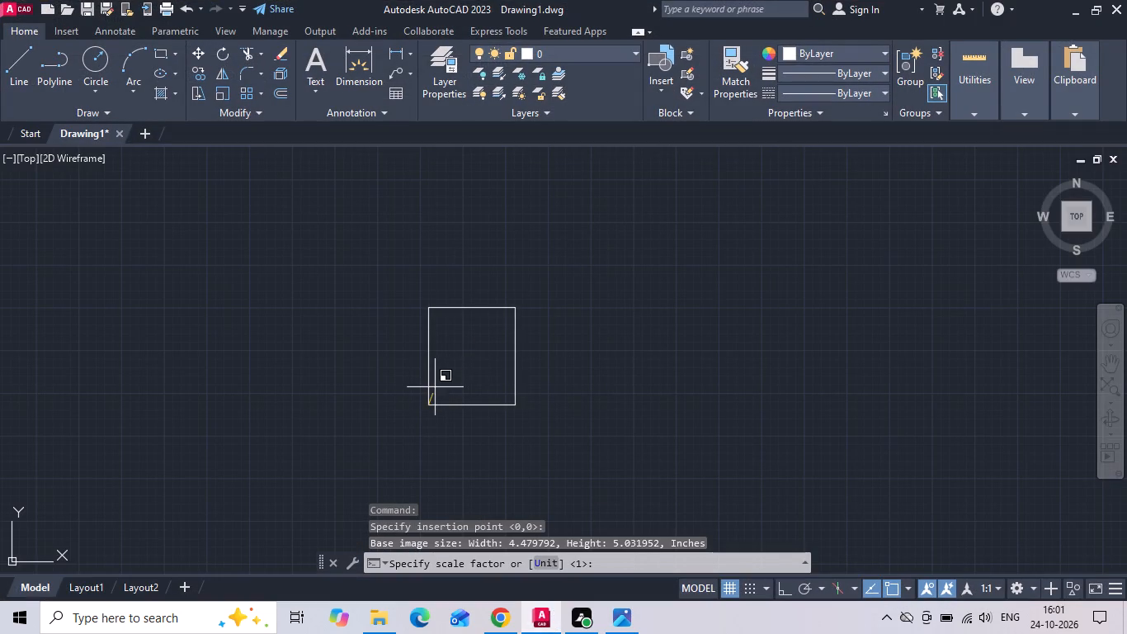
left_click(429, 392)
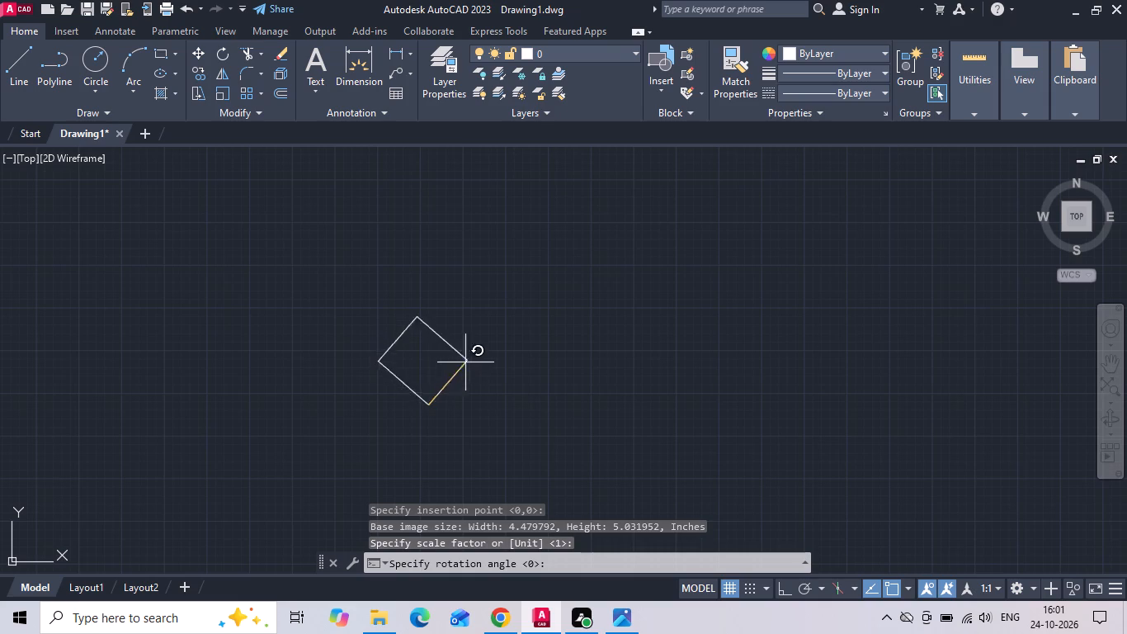
key("0")
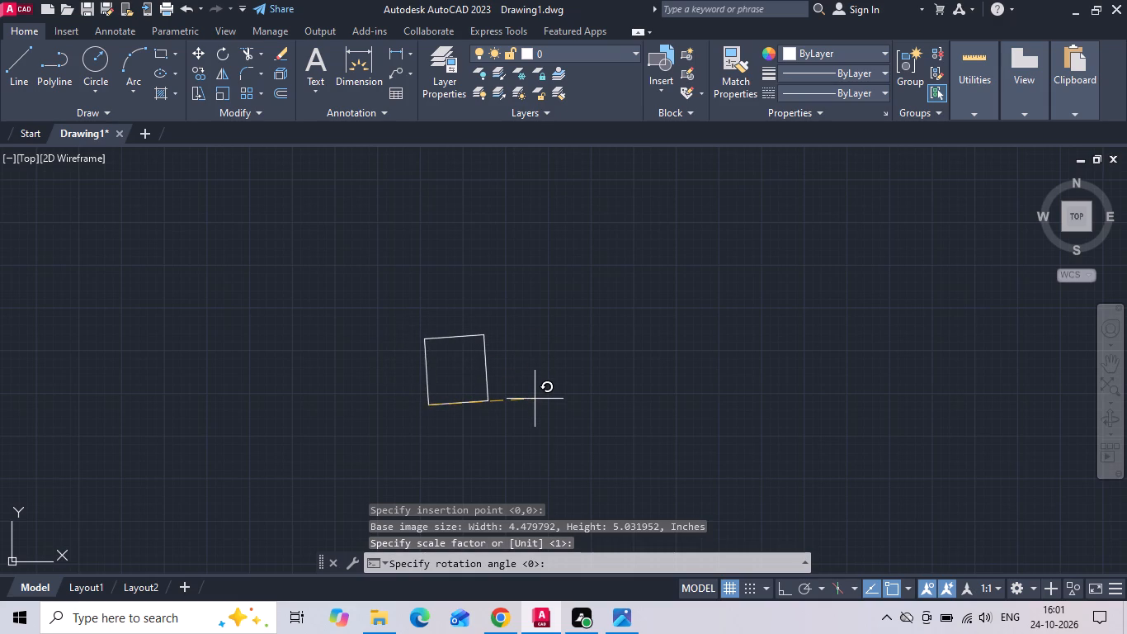
key("Return")
scroll(420, 395, "up", 3)
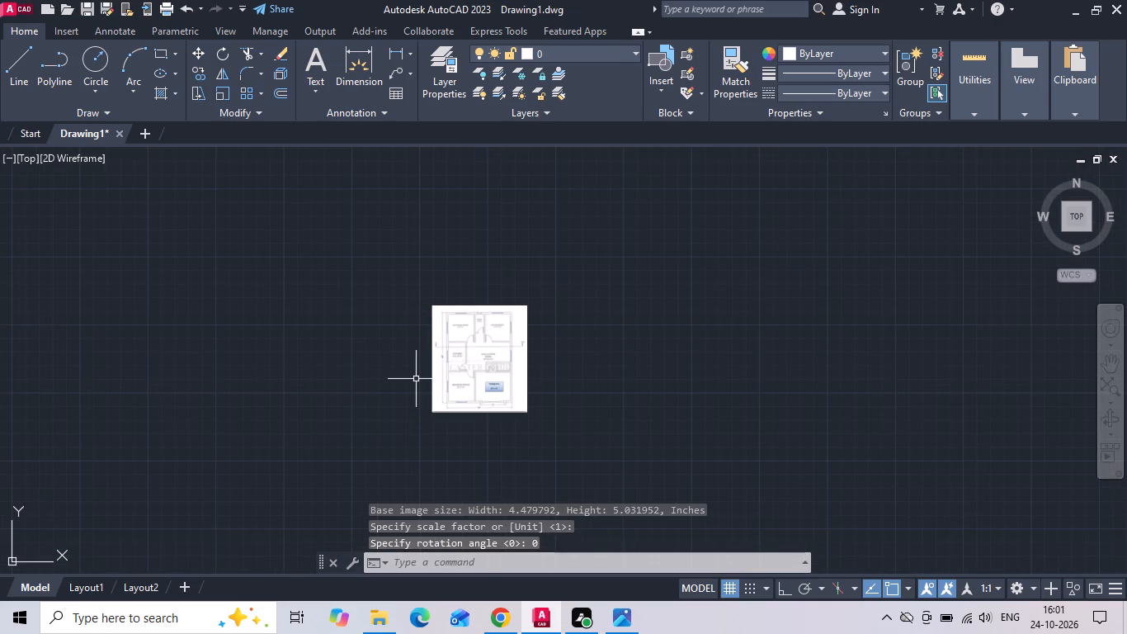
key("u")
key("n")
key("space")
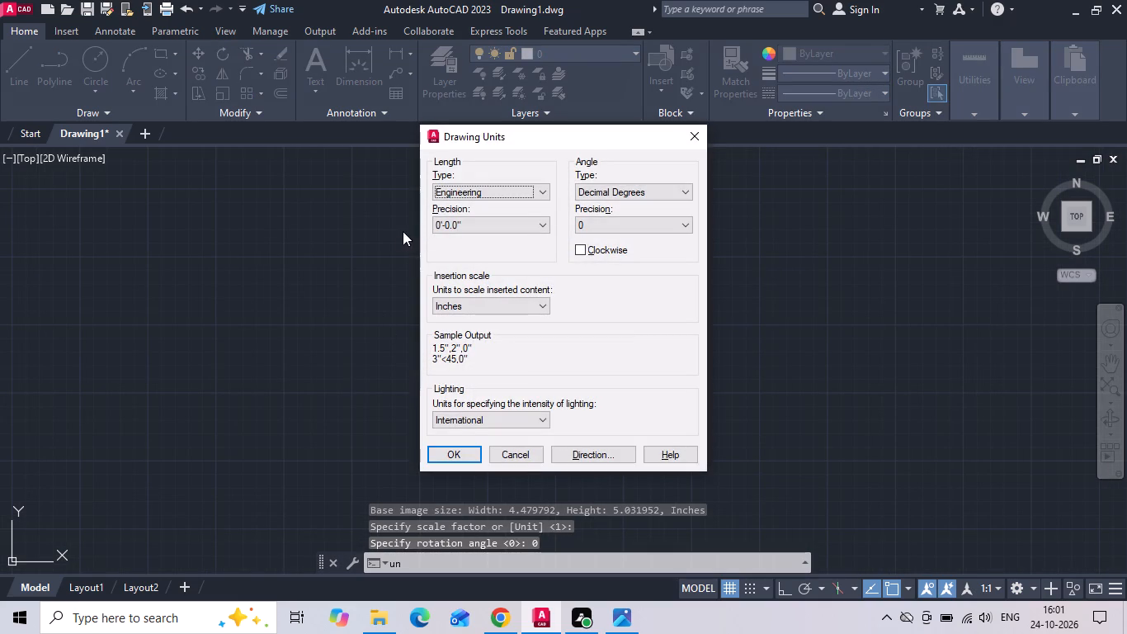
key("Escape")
Save the drawing as 30x40 in the 24102026 folder inside the desktop's INTERNSHIP folder.
key("ctrl+s")
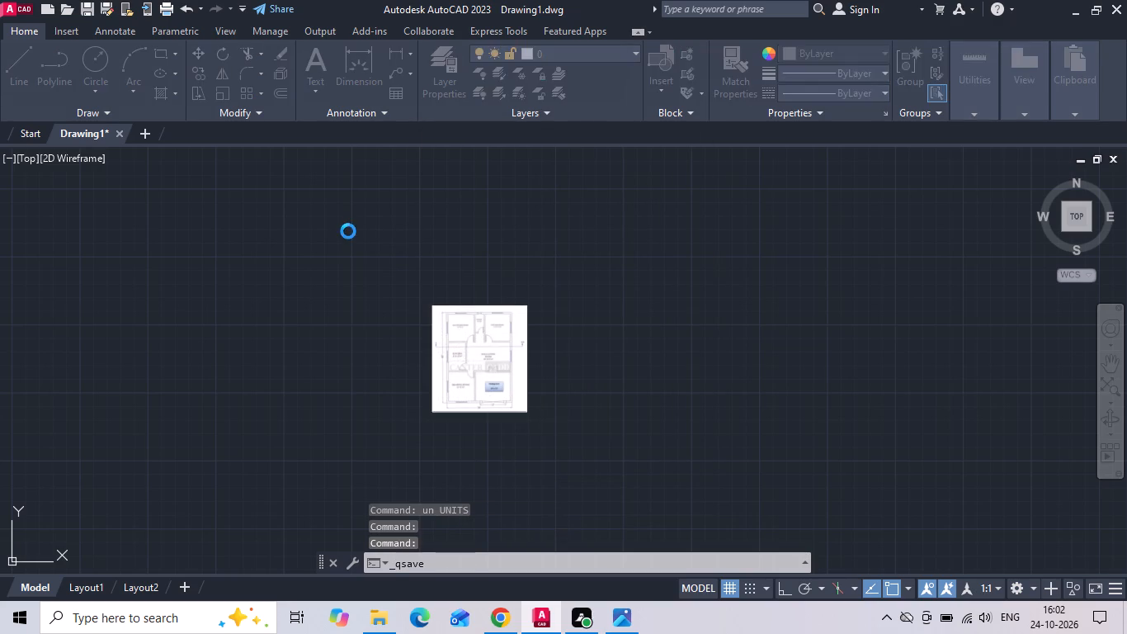
left_click(554, 228)
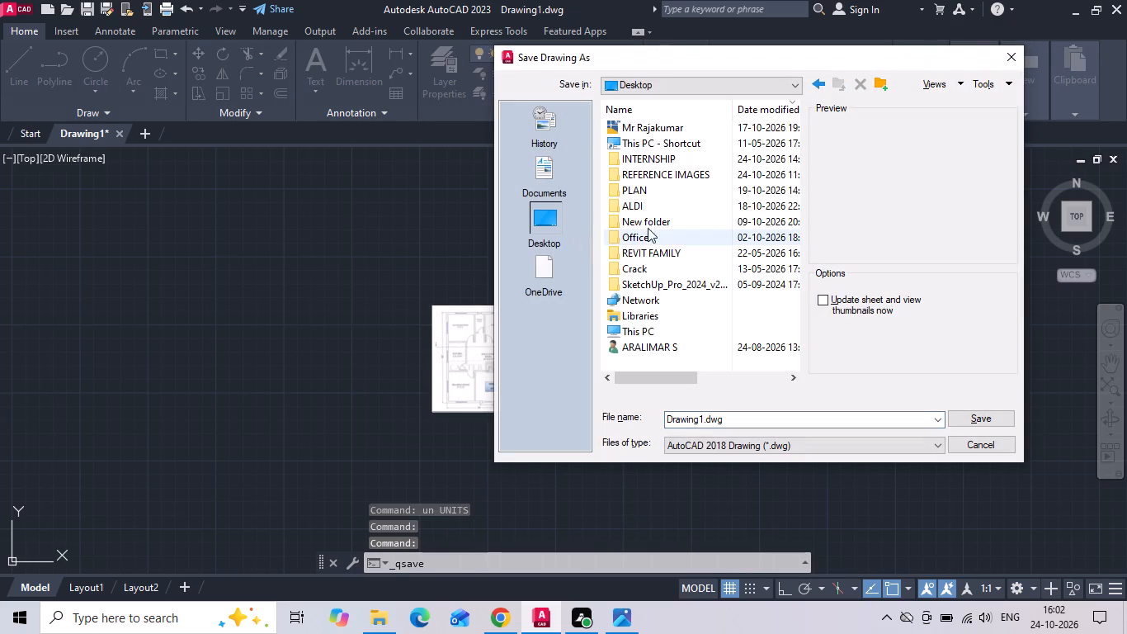
double_click(656, 161)
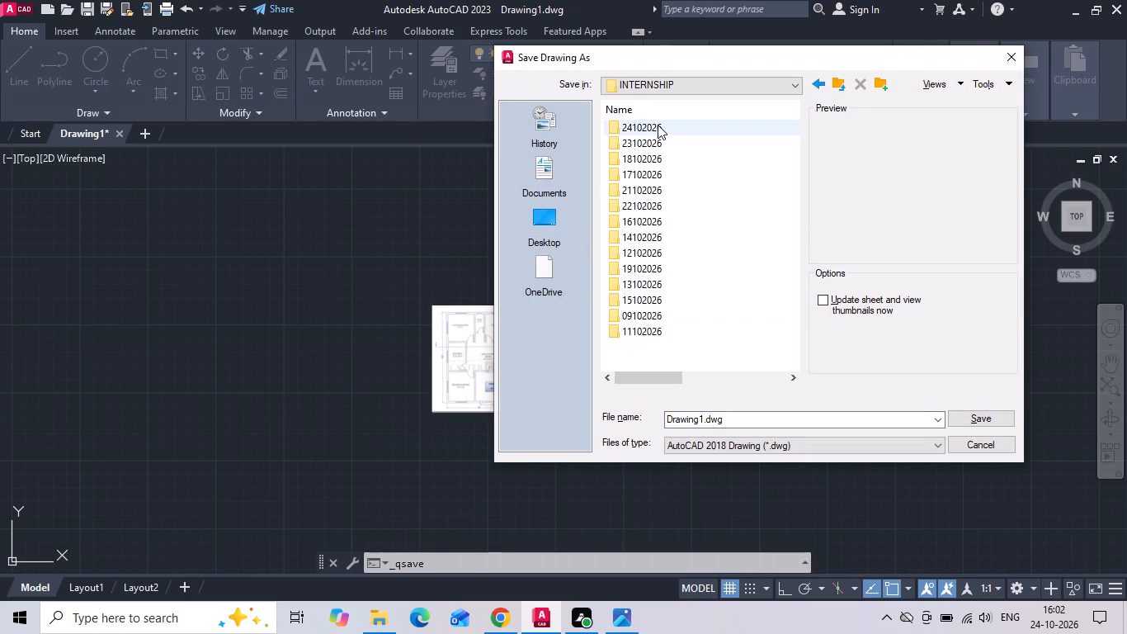
double_click(658, 125)
left_click(762, 426)
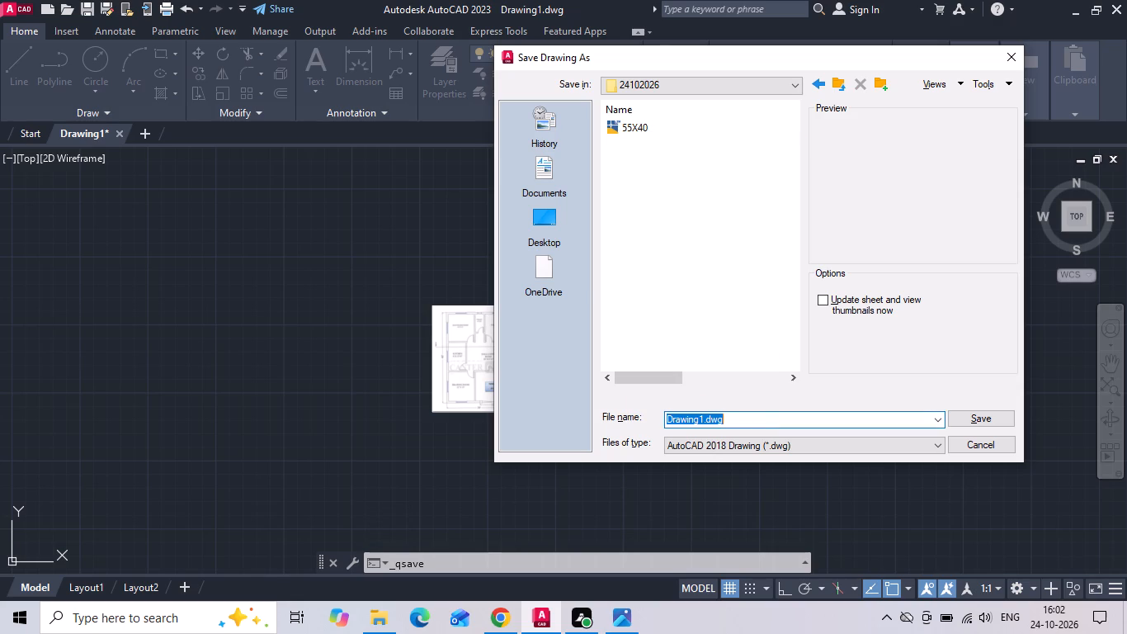
key("BackSpace")
type("30x40")
key("Return")
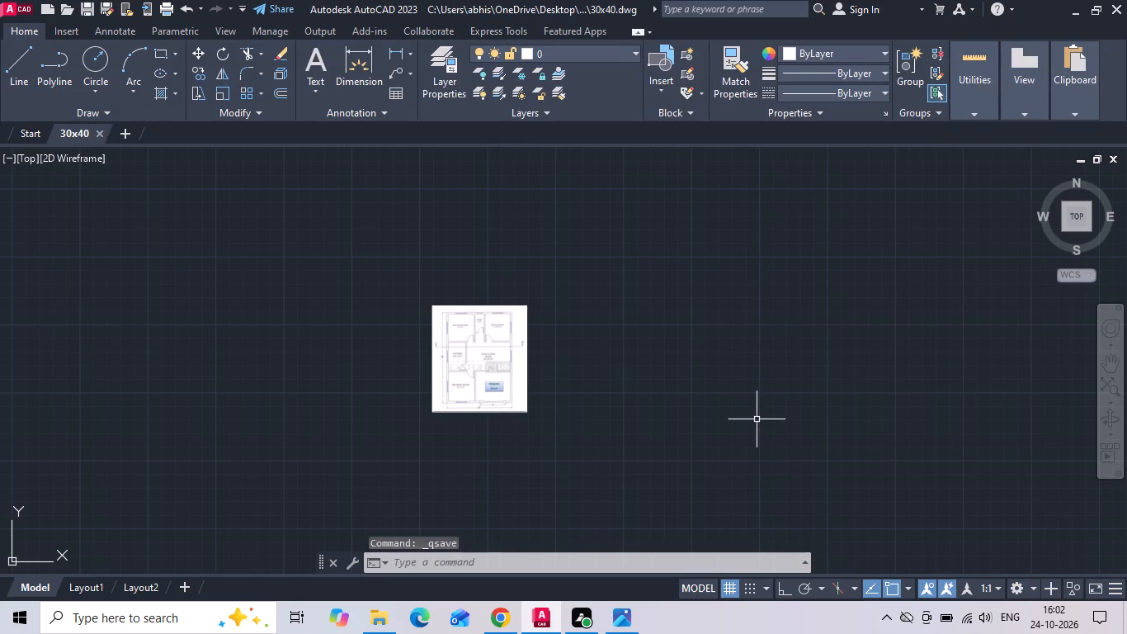
Draw a rectangle 30' long and 40' wide beside the plan image as the building's outer outline.
scroll(483, 338, "up", 2)
type("rec")
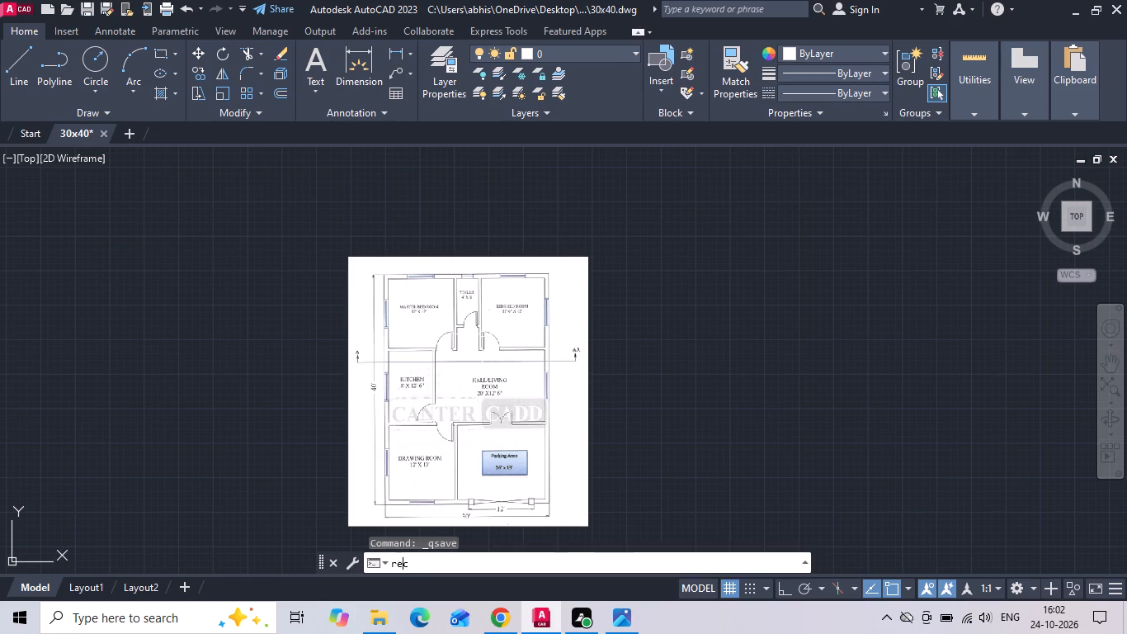
key("space")
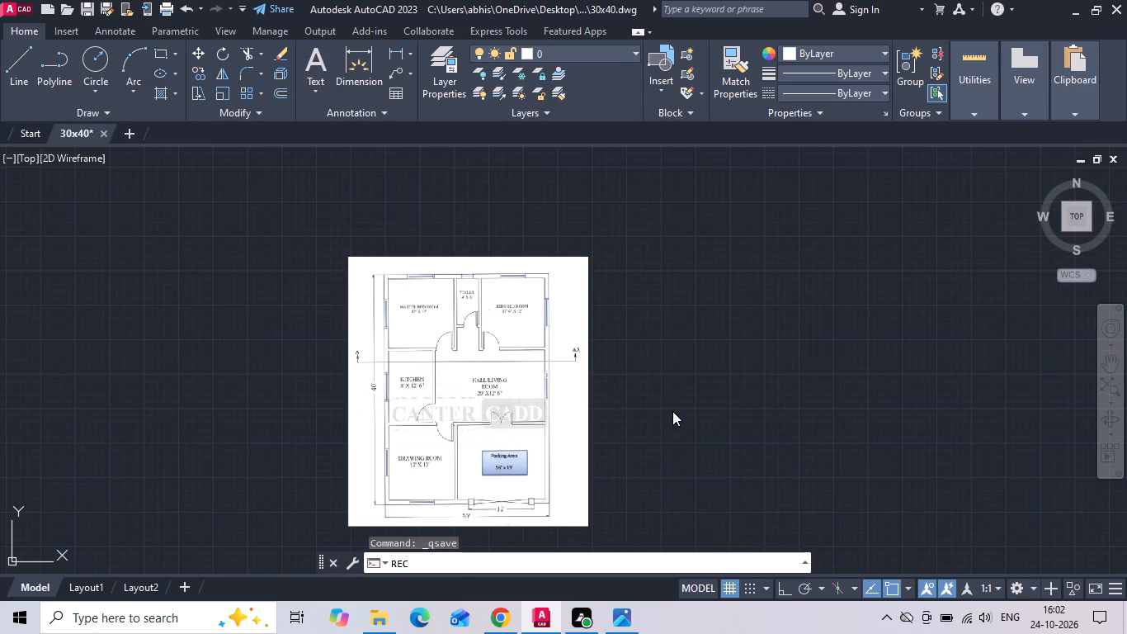
left_click(640, 504)
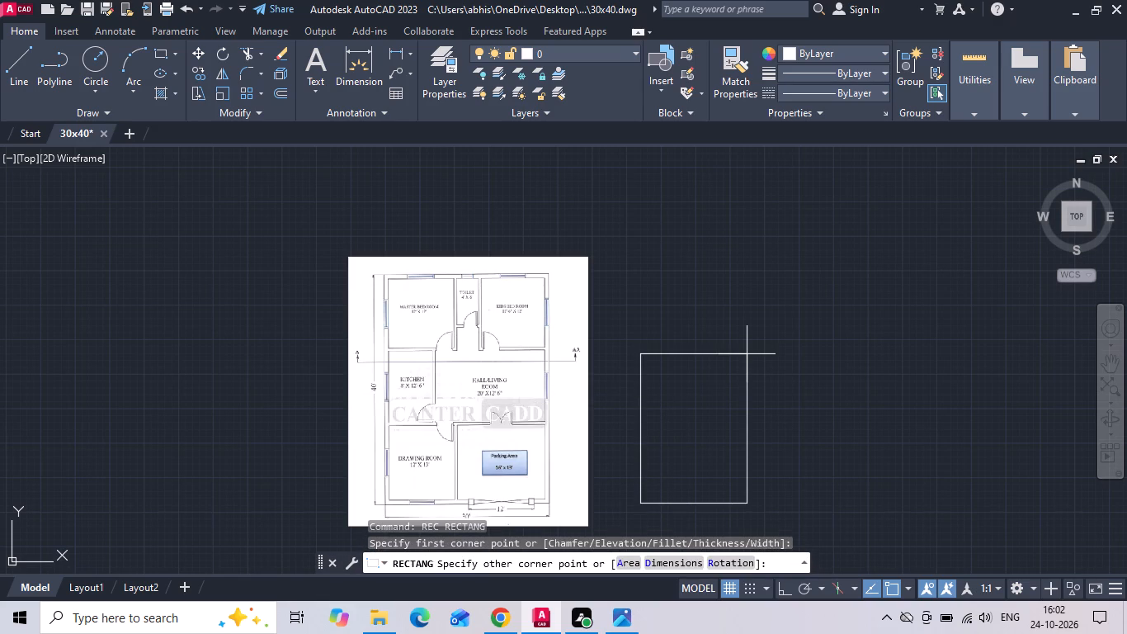
type("d")
key("space")
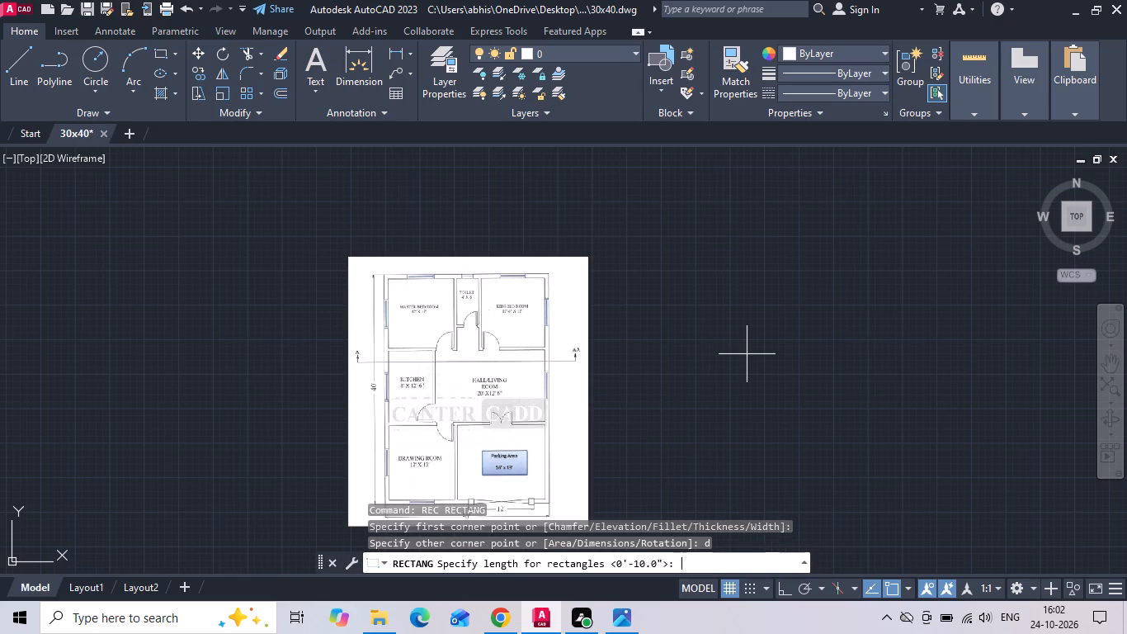
type("30'")
key("Return")
type("40'")
key("Return")
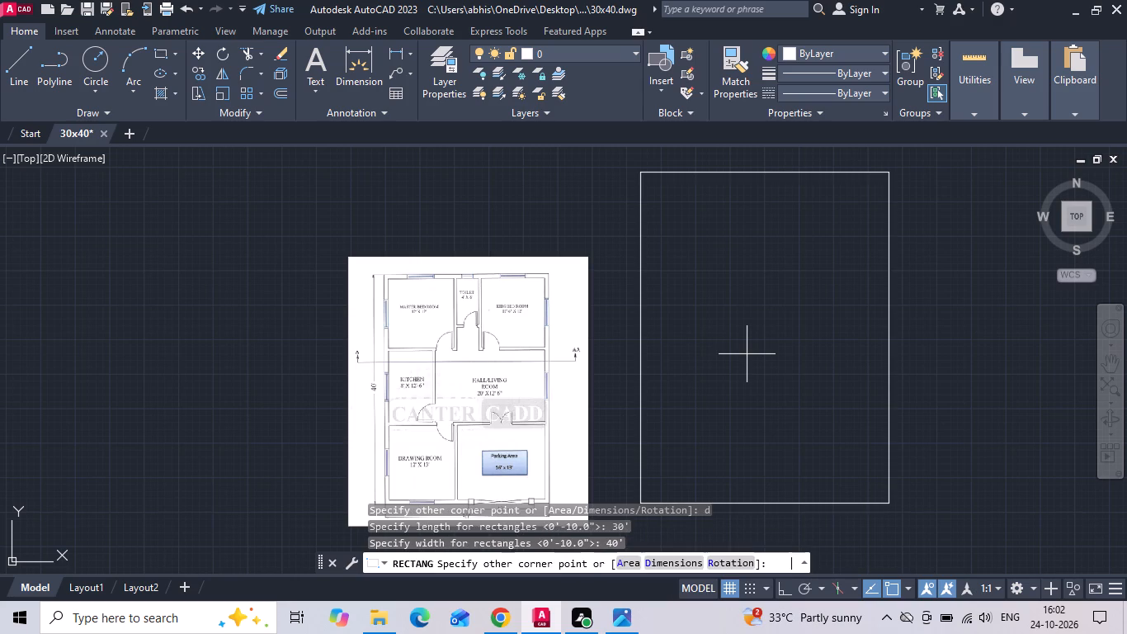
left_click(747, 354)
scroll(604, 285, "down", 2)
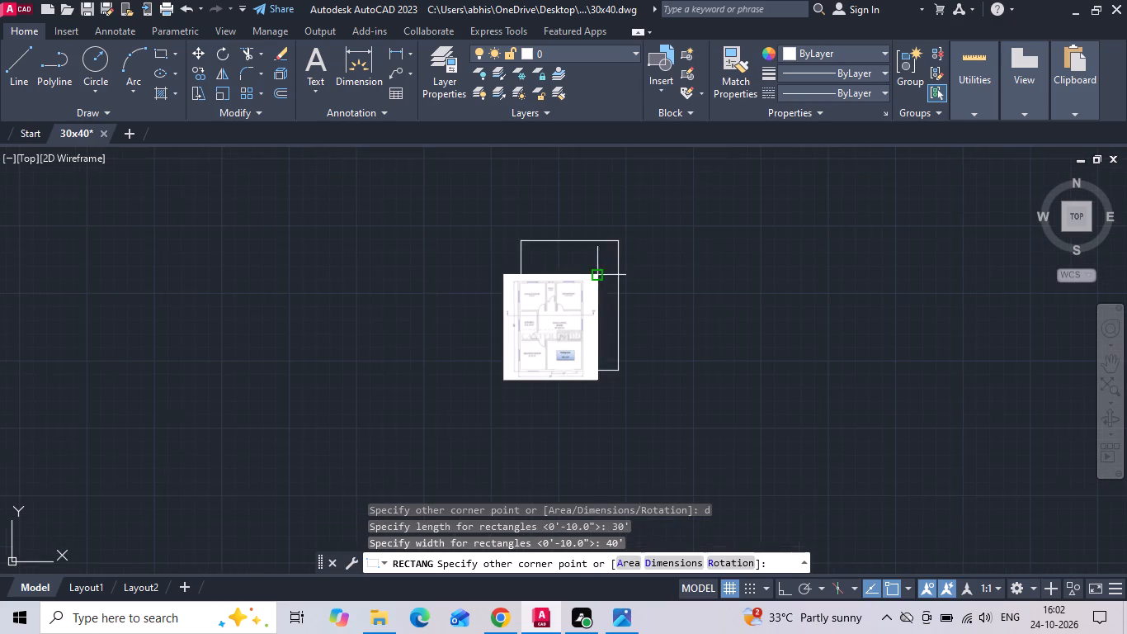
left_click(678, 276)
Scale the plan image up from its lower-left corner until it is about as tall as the 30' by 40' rectangle.
scroll(681, 301, "up", 1)
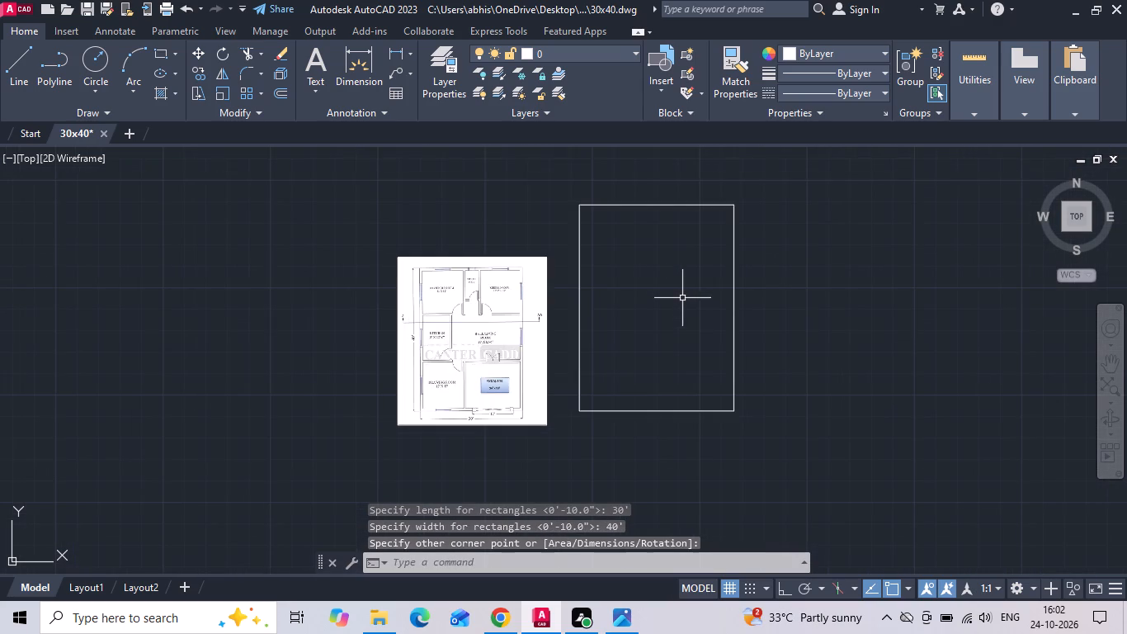
left_click(535, 209)
left_click(474, 291)
right_click(473, 280)
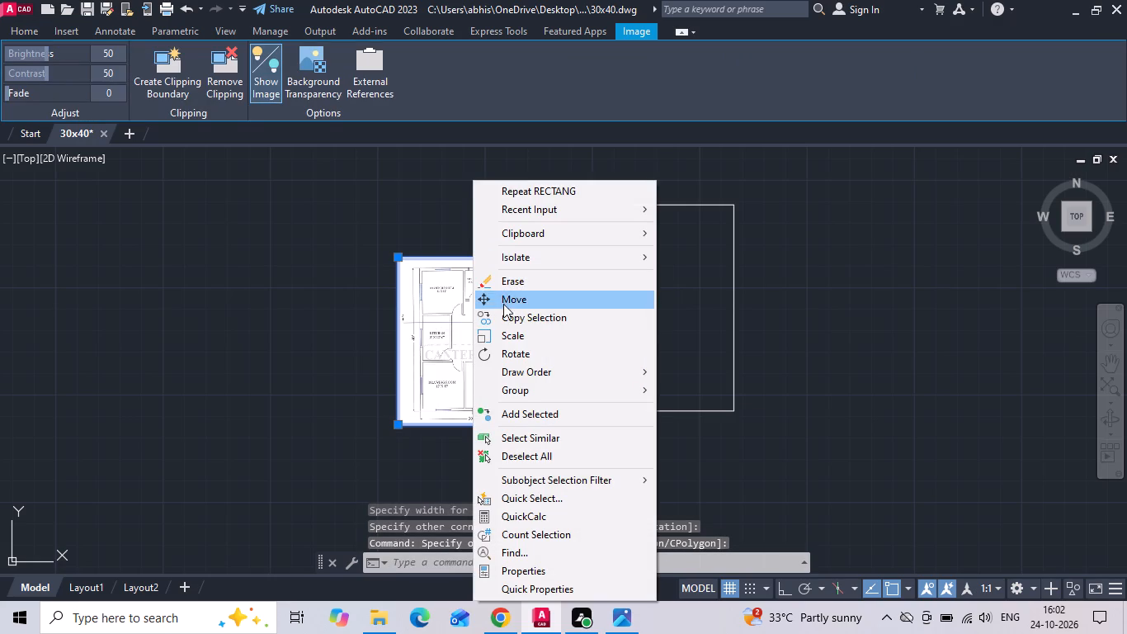
left_click(516, 335)
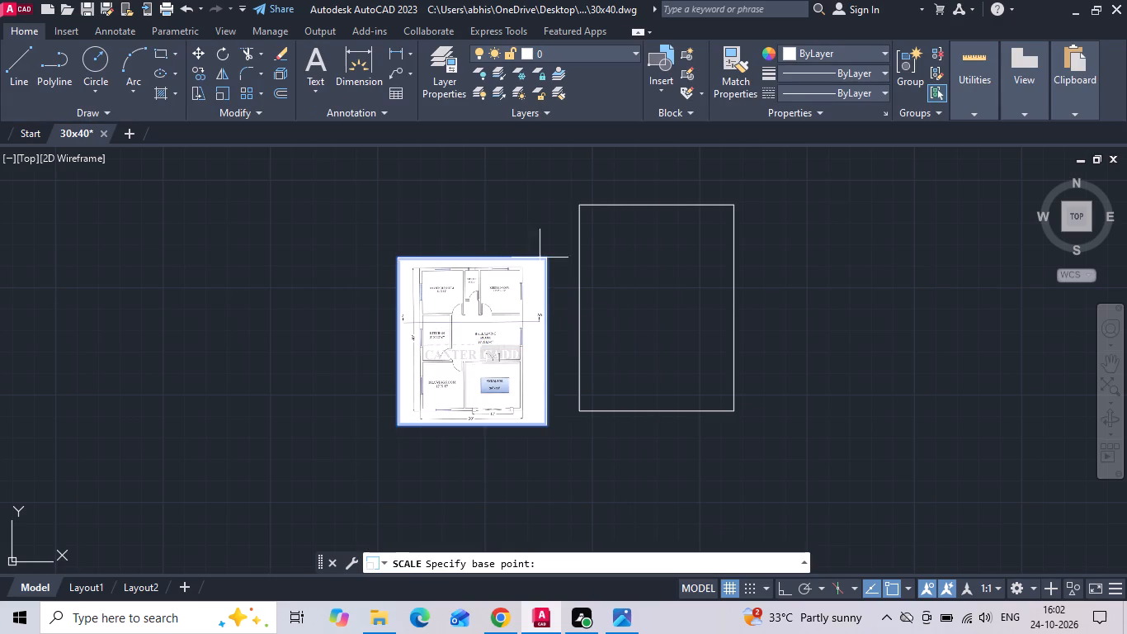
left_click(397, 428)
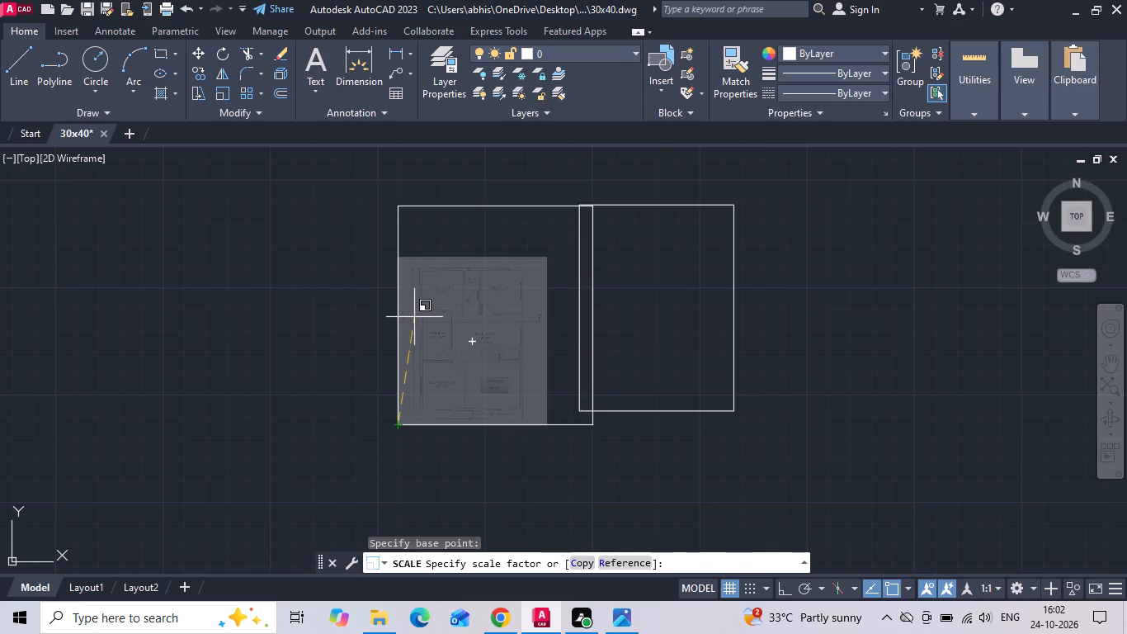
left_click(403, 320)
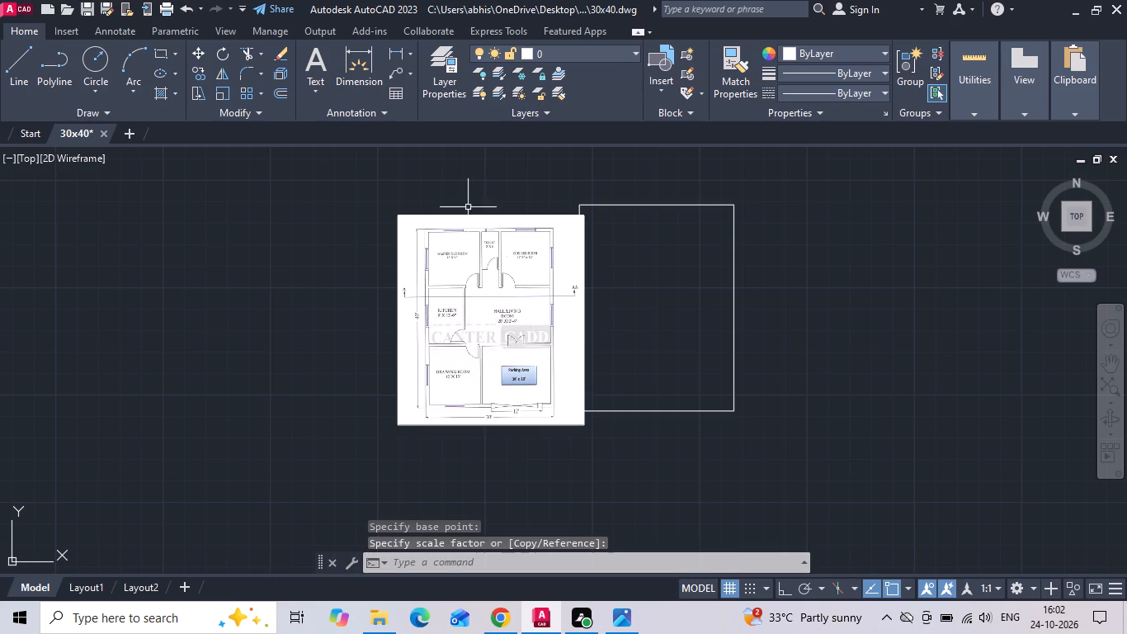
Move the enlarged plan image slightly up and left so it sits clear of the rectangle, with their tops roughly aligned.
left_click_drag(478, 182, 340, 325)
left_click(338, 326)
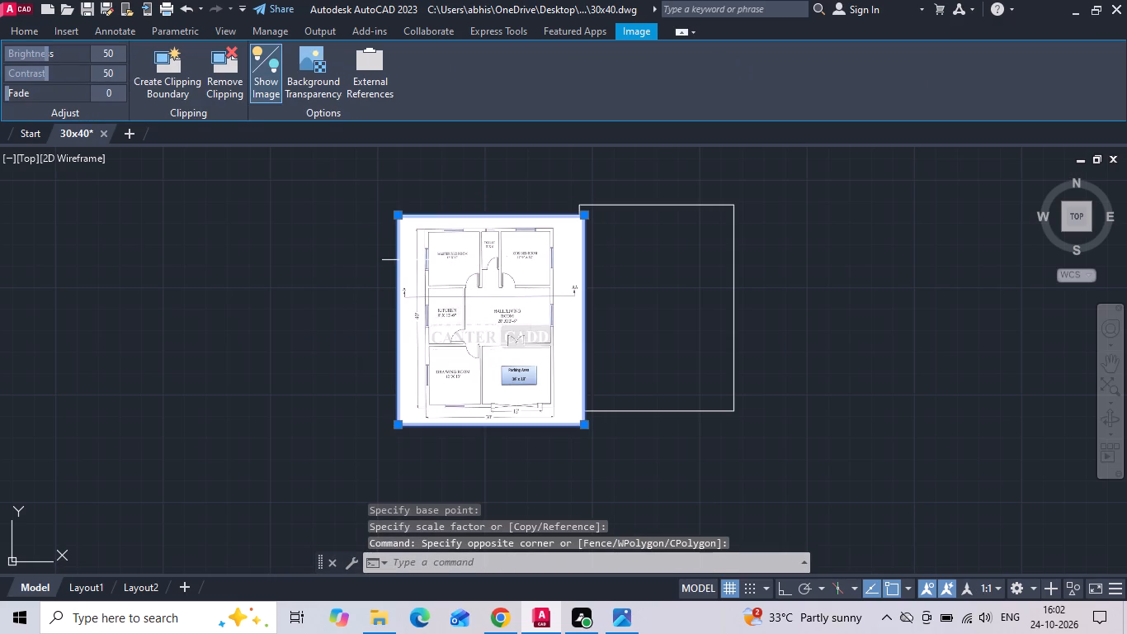
right_click(429, 269)
left_click(469, 295)
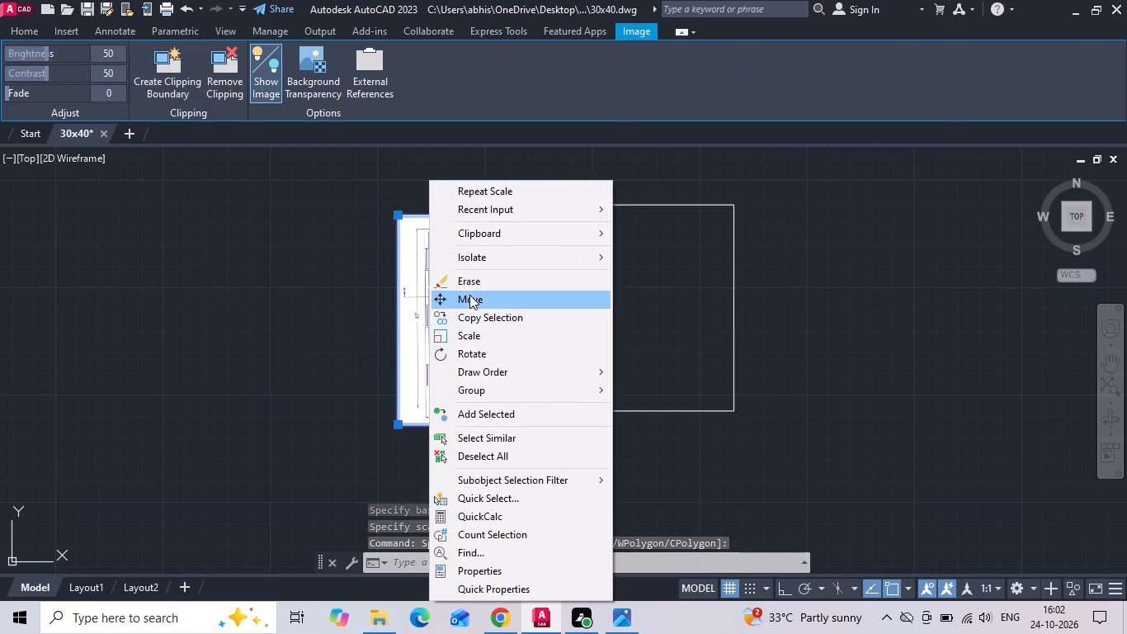
left_click(651, 286)
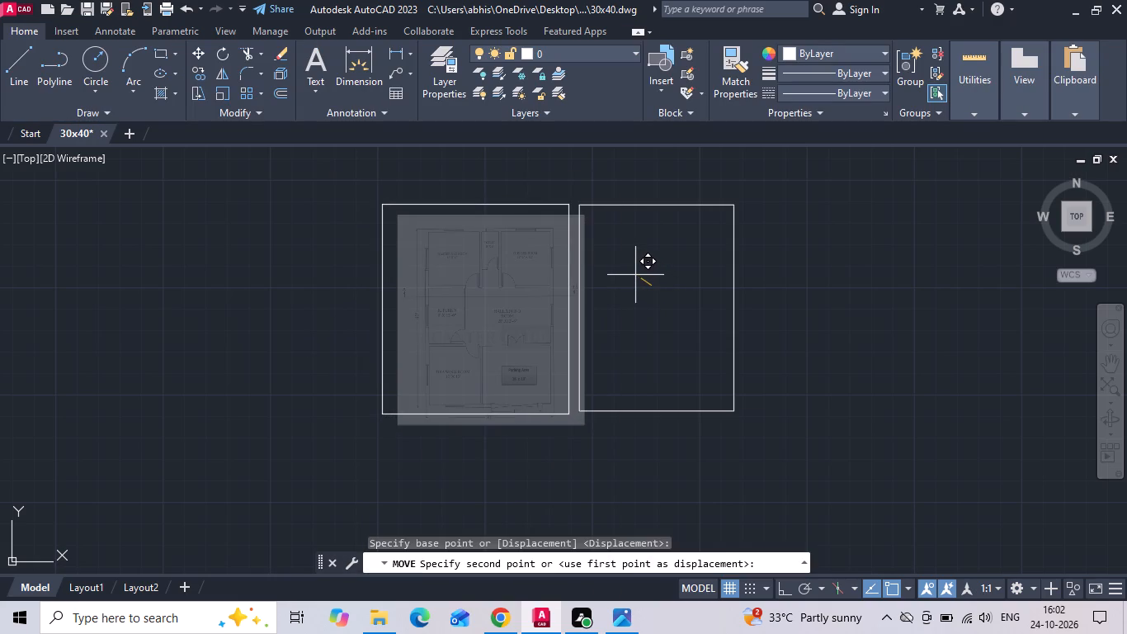
left_click(635, 273)
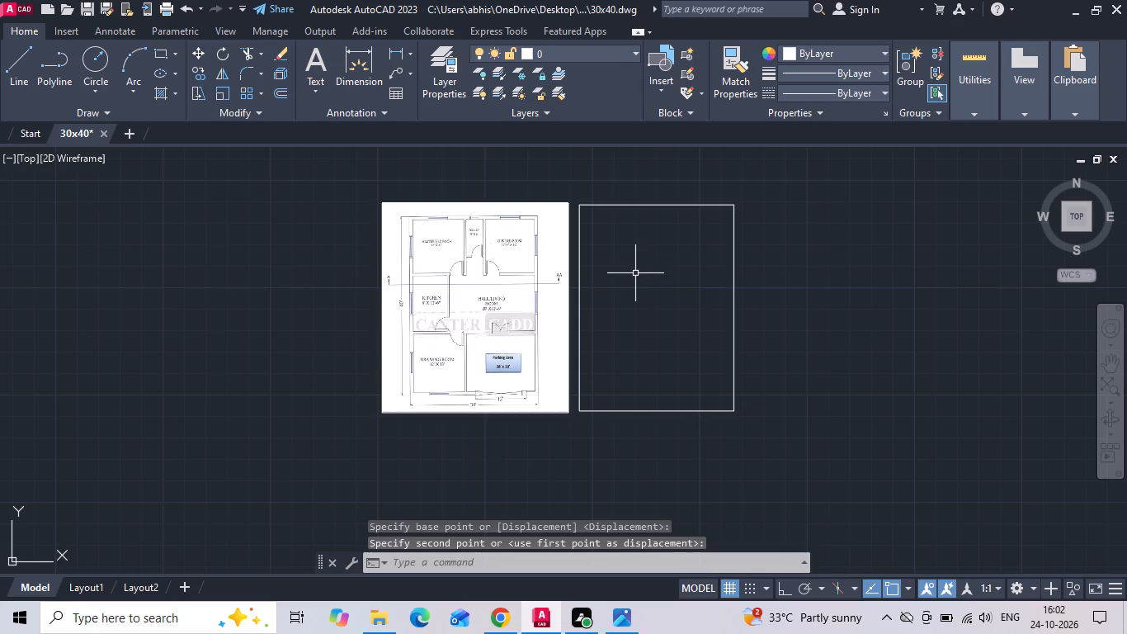
Offset the 30' by 40' rectangle inward by 9" to form the outer wall thickness.
scroll(612, 211, "up", 2)
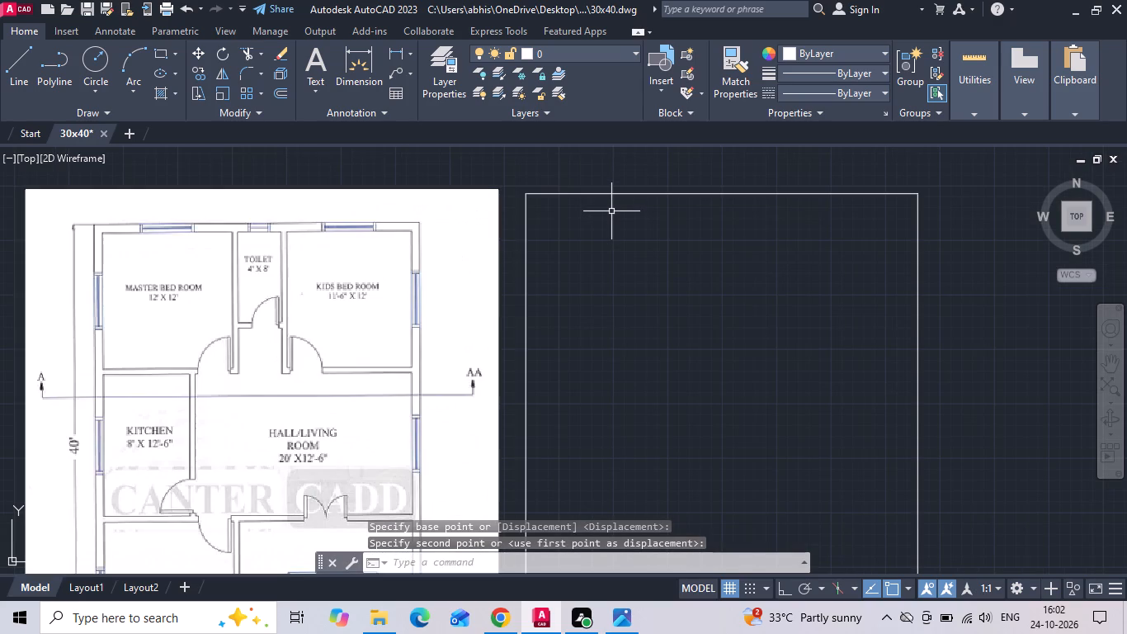
key("o")
key("Return")
key("9")
key("Return")
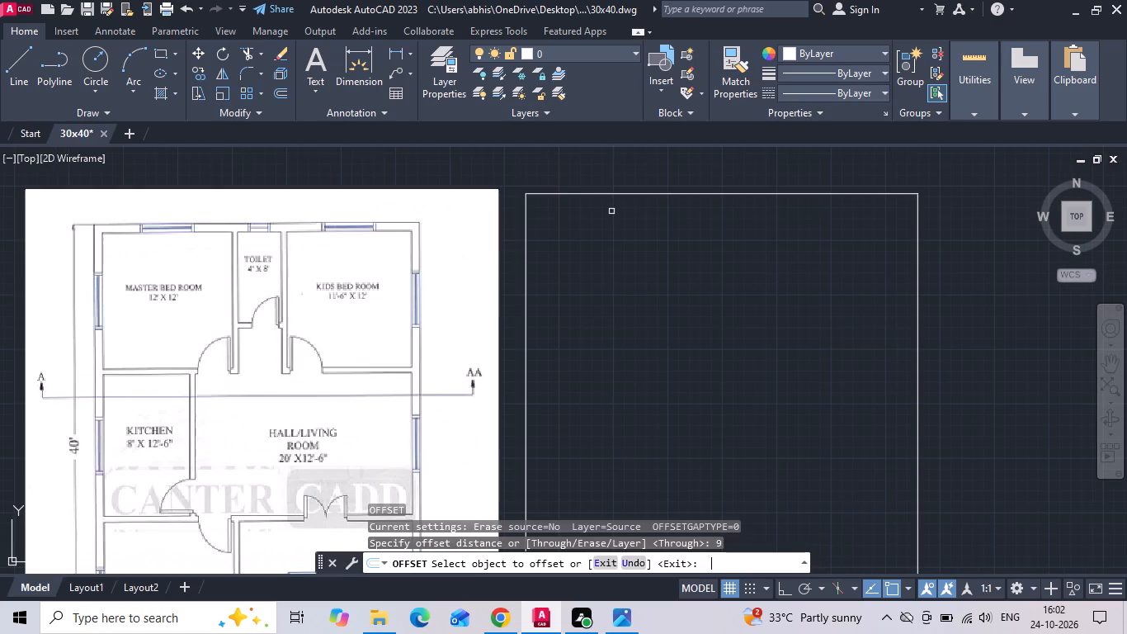
left_click_drag(622, 194, 624, 212)
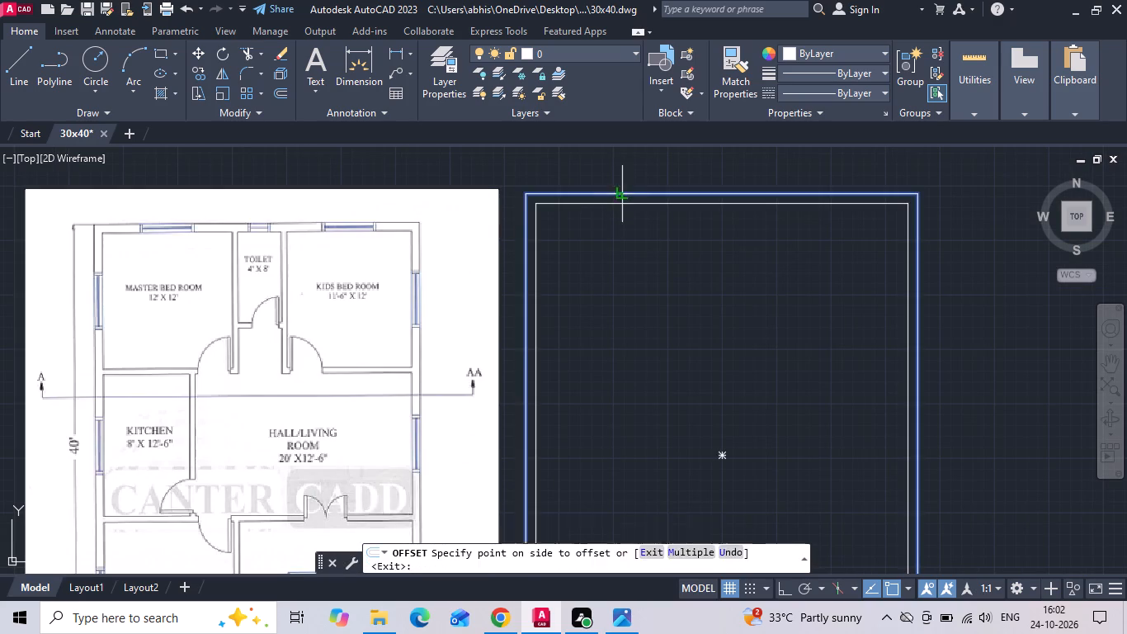
left_click(628, 239)
key("x")
key("space")
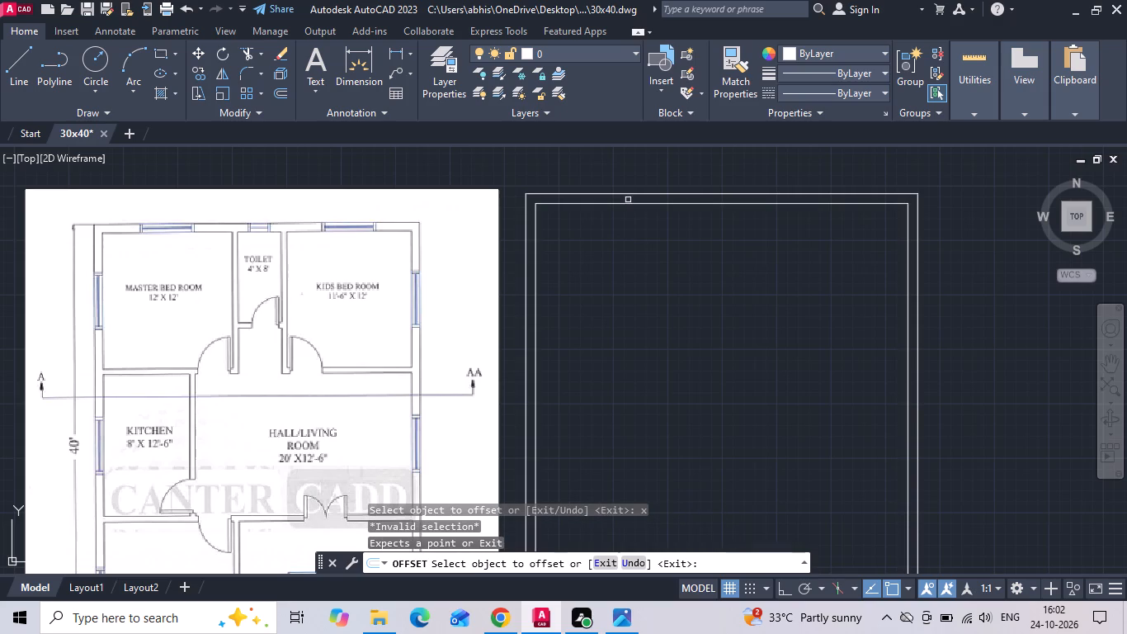
key("Escape")
Explode the inner 9" offset rectangle into separate lines.
left_click(627, 205)
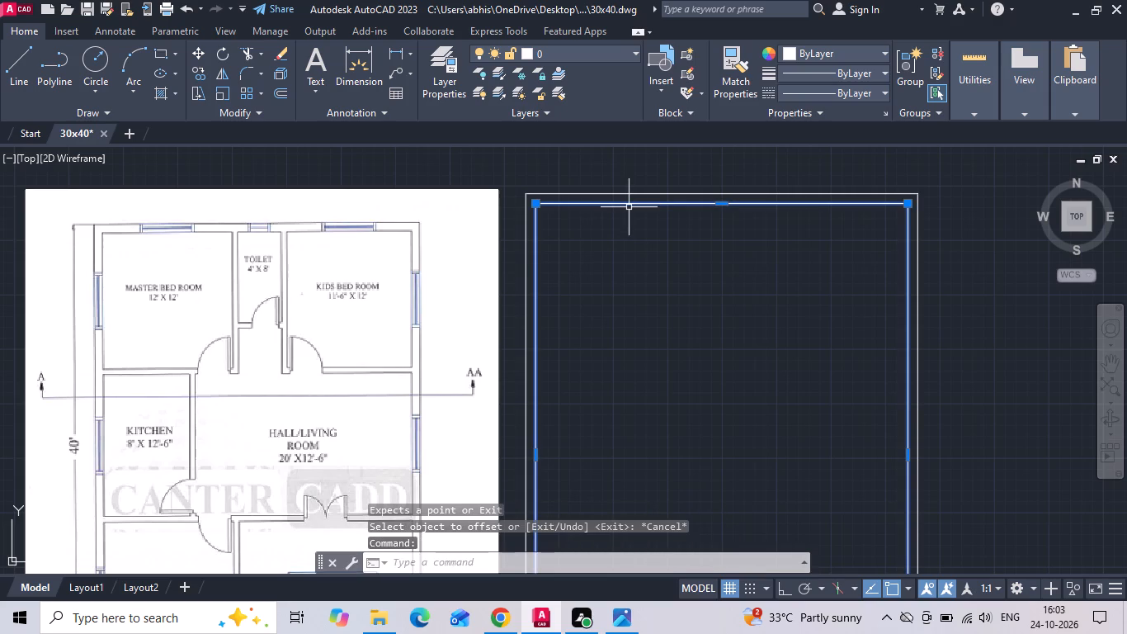
key("x")
key("space")
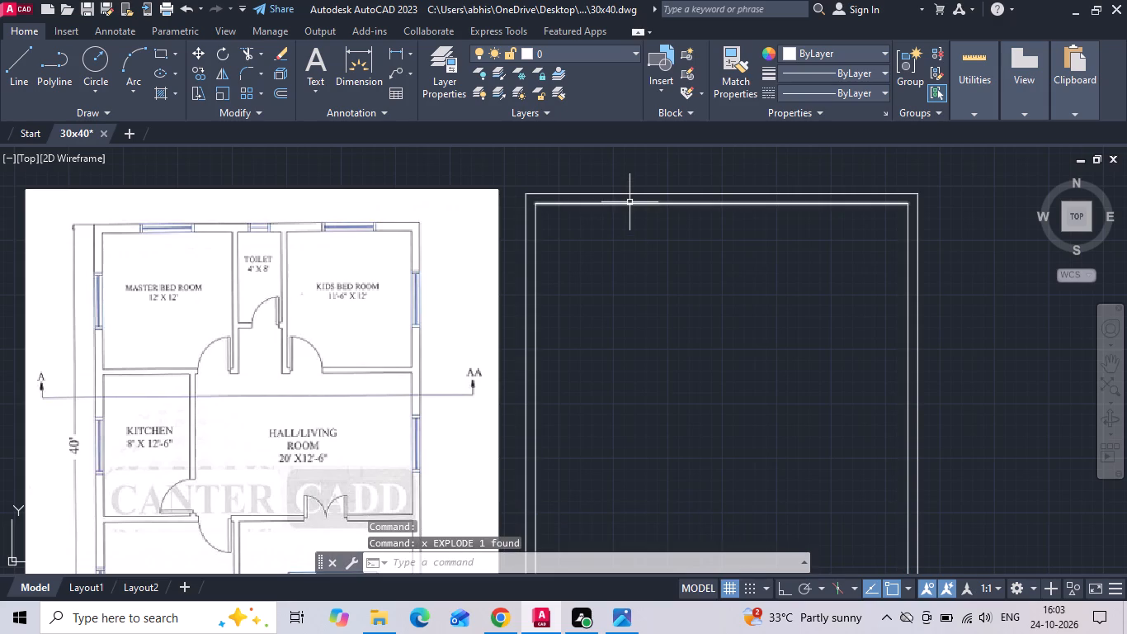
Offset the inner left wall line 12' to the right and the inner top wall line 12' down for the master bedroom.
key("o")
key("Return")
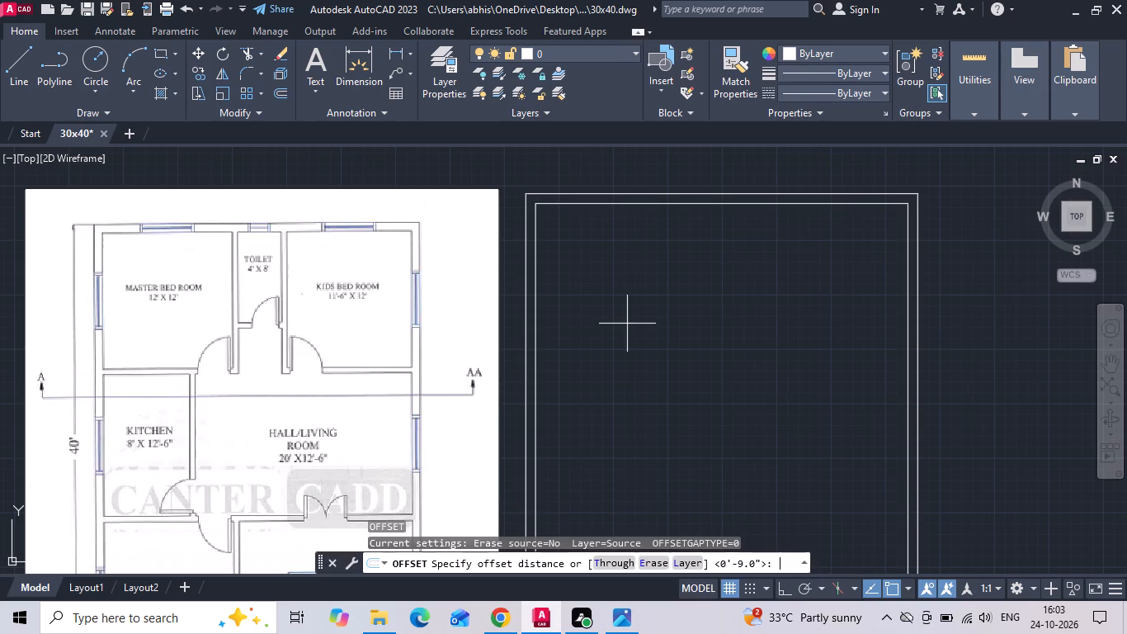
type("12'")
key("Return")
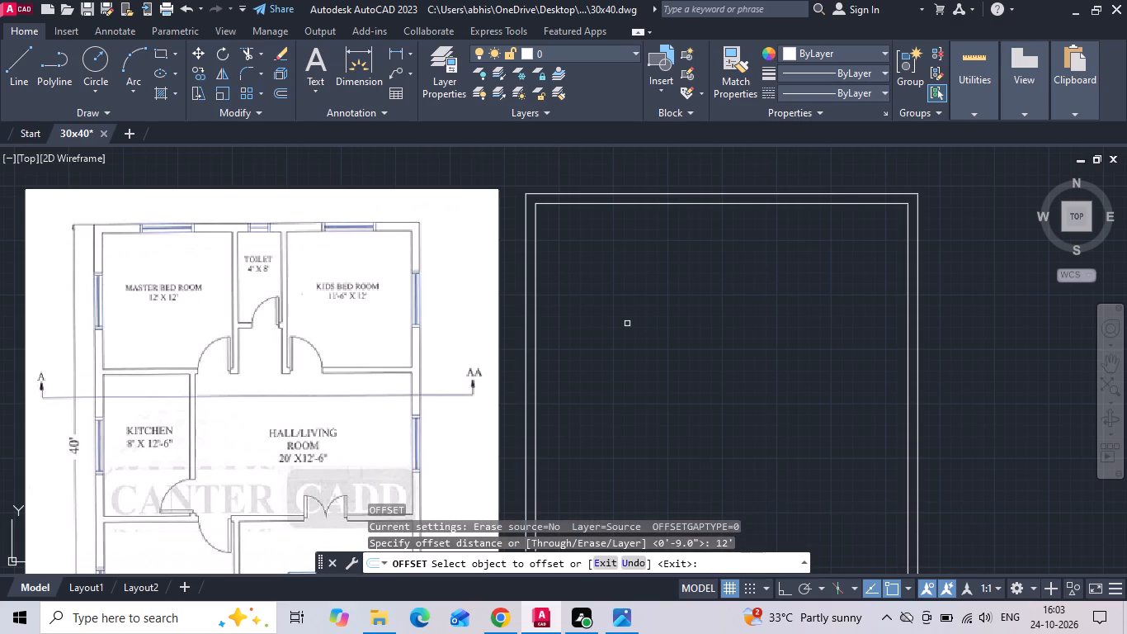
left_click(535, 280)
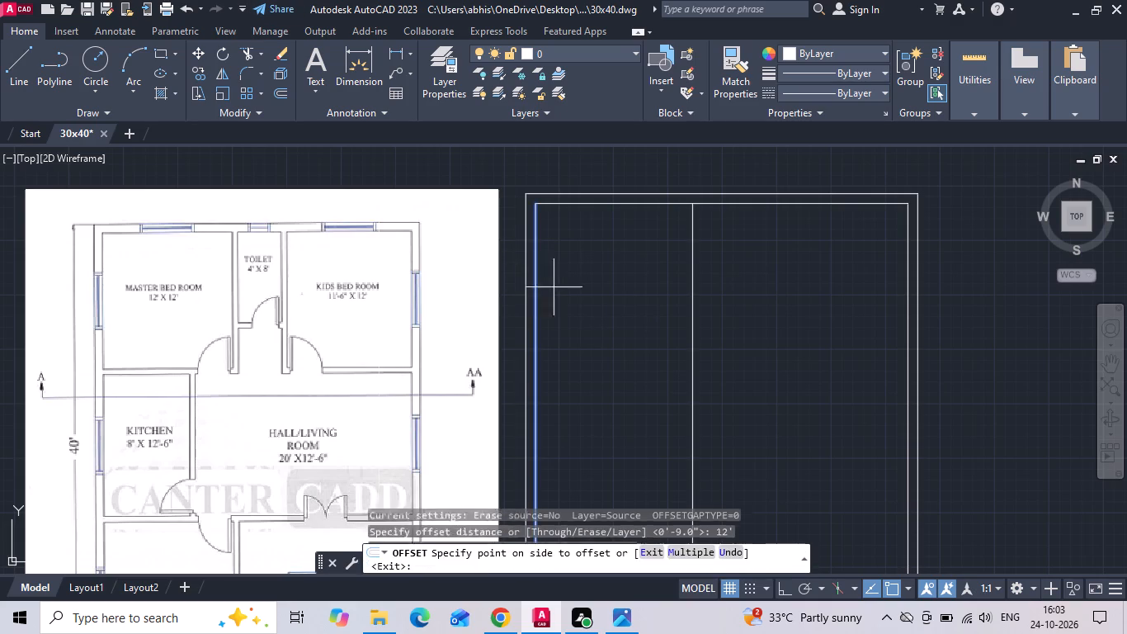
left_click(599, 286)
left_click_drag(587, 202, 587, 221)
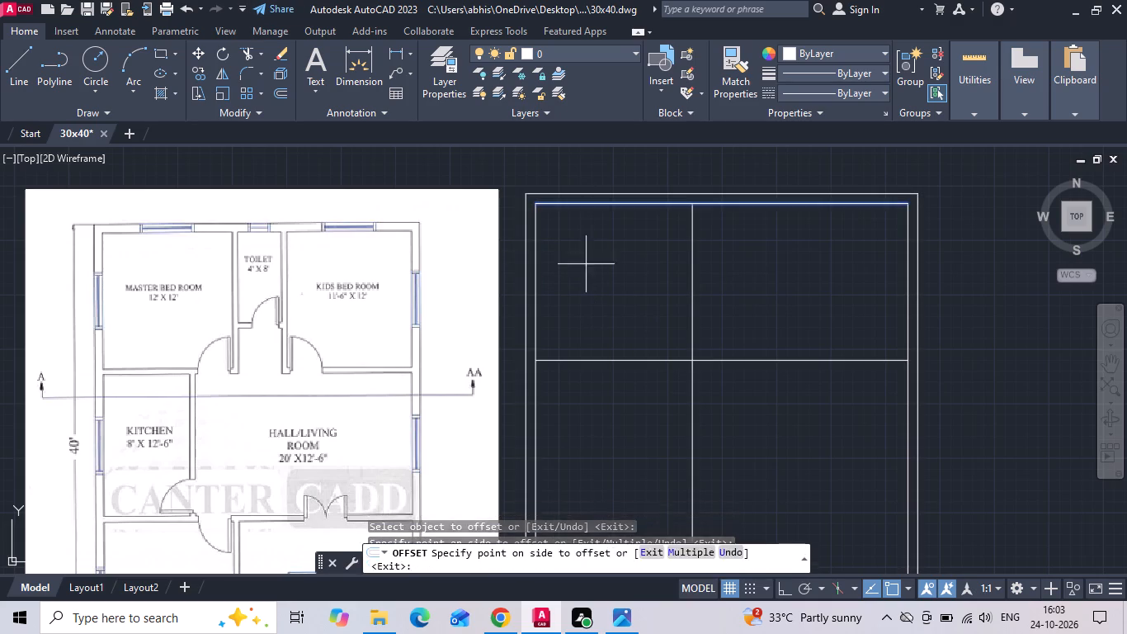
left_click(585, 314)
key("Escape")
Offset the master bedroom's vertical and horizontal lines outward from the room by 6" to give both partitions their thickness.
key("o")
key("Return")
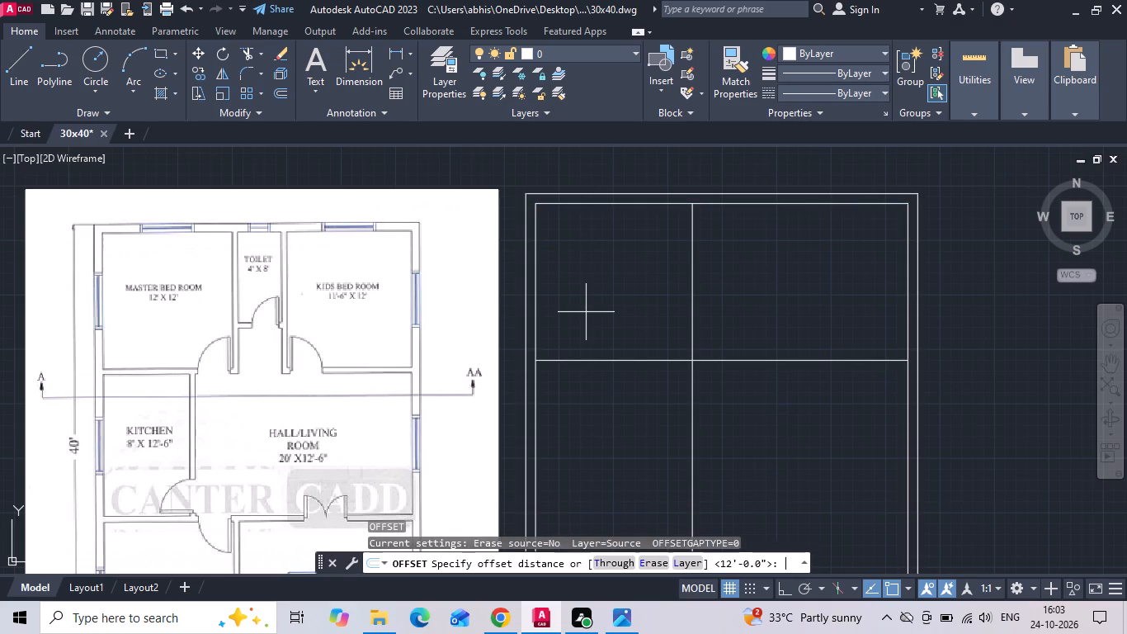
key("6")
key("Return")
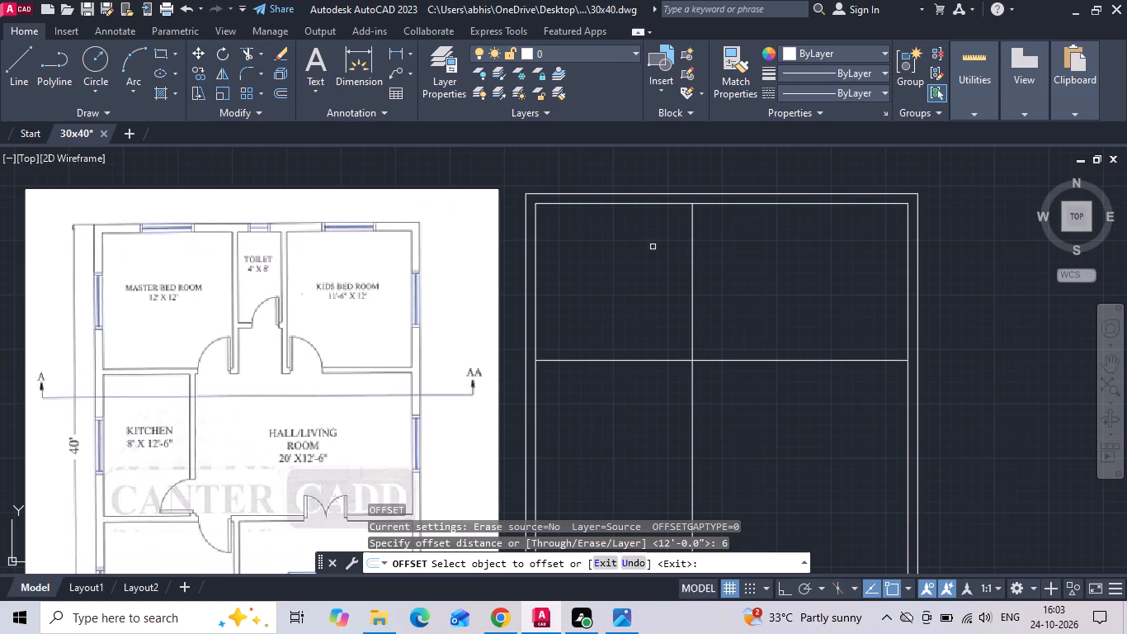
left_click_drag(693, 277, 701, 266)
left_click(714, 256)
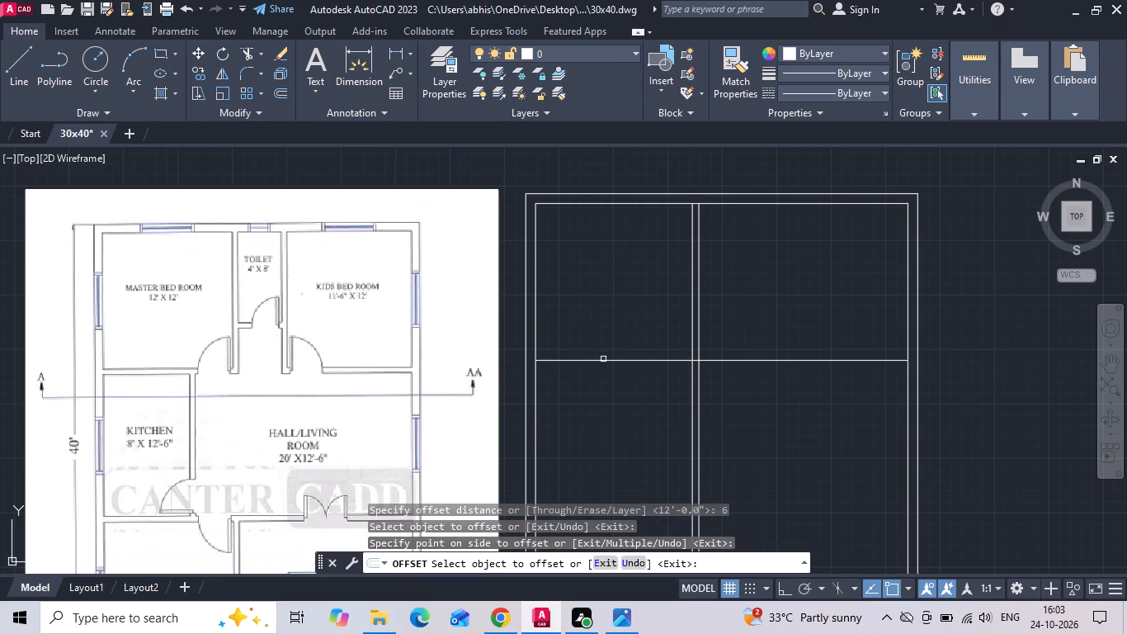
left_click_drag(602, 360, 591, 401)
left_click(580, 432)
key("Escape")
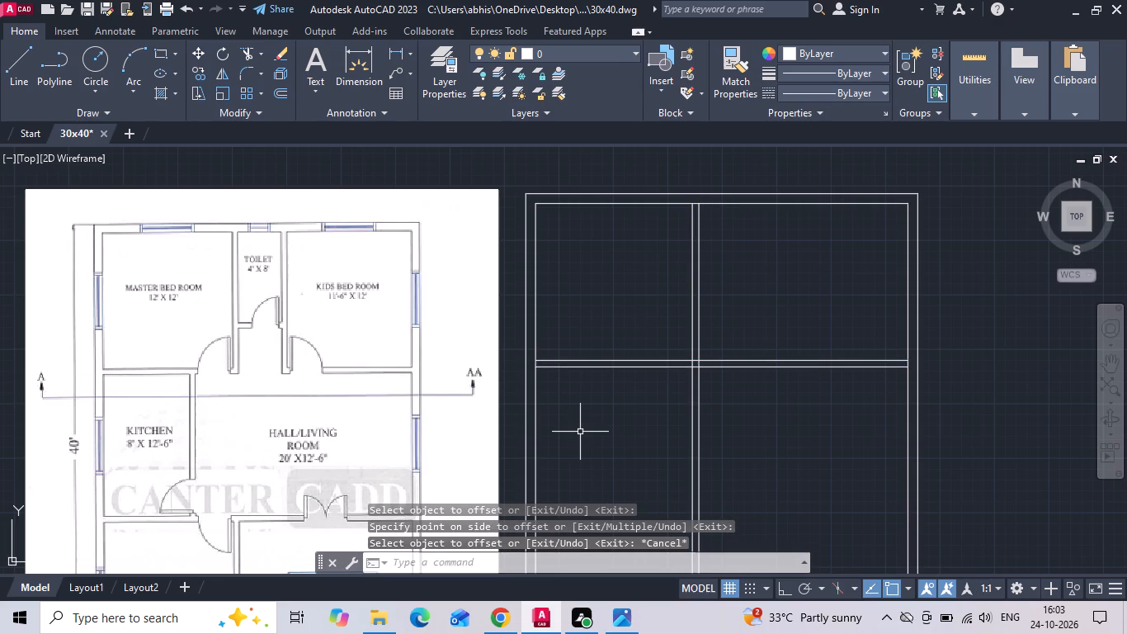
Offset the lower line of the horizontal partition down by 12'6" for the kitchen and hall depth.
key("o")
key("Return")
type("12'6")
key("Return")
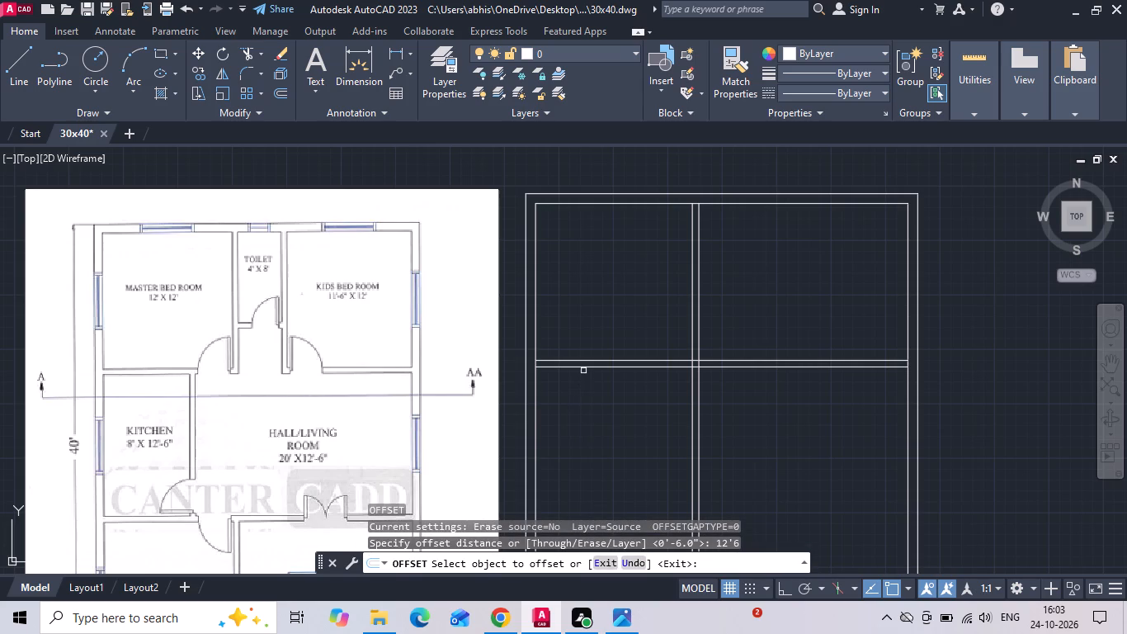
left_click_drag(583, 367, 582, 375)
left_click(568, 407)
middle_click_drag(573, 423, 536, 254)
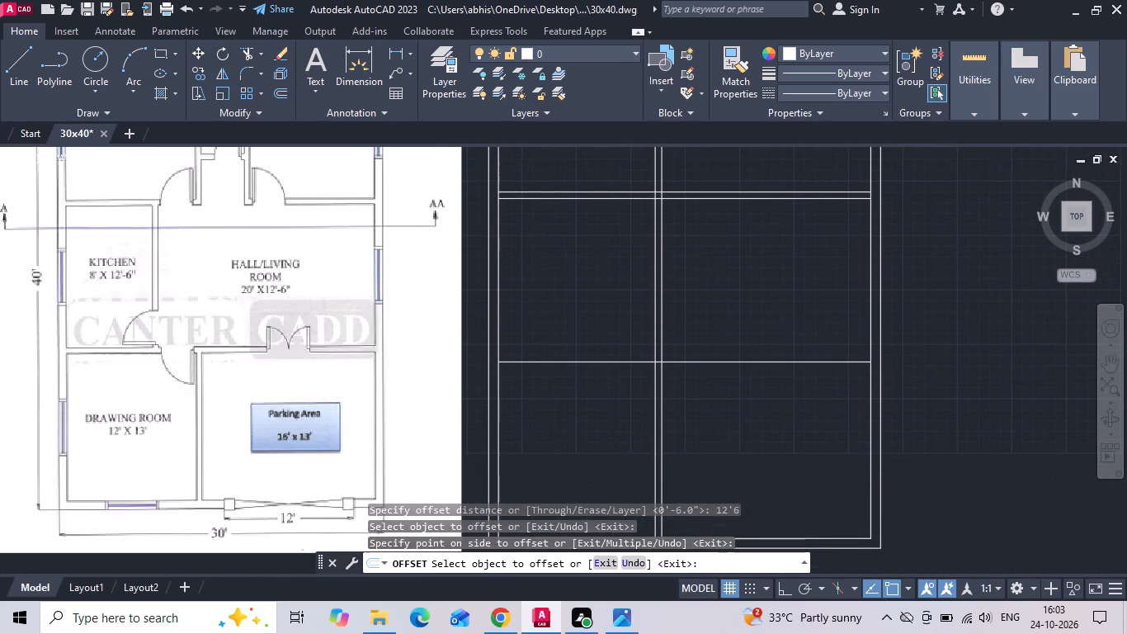
key("Escape")
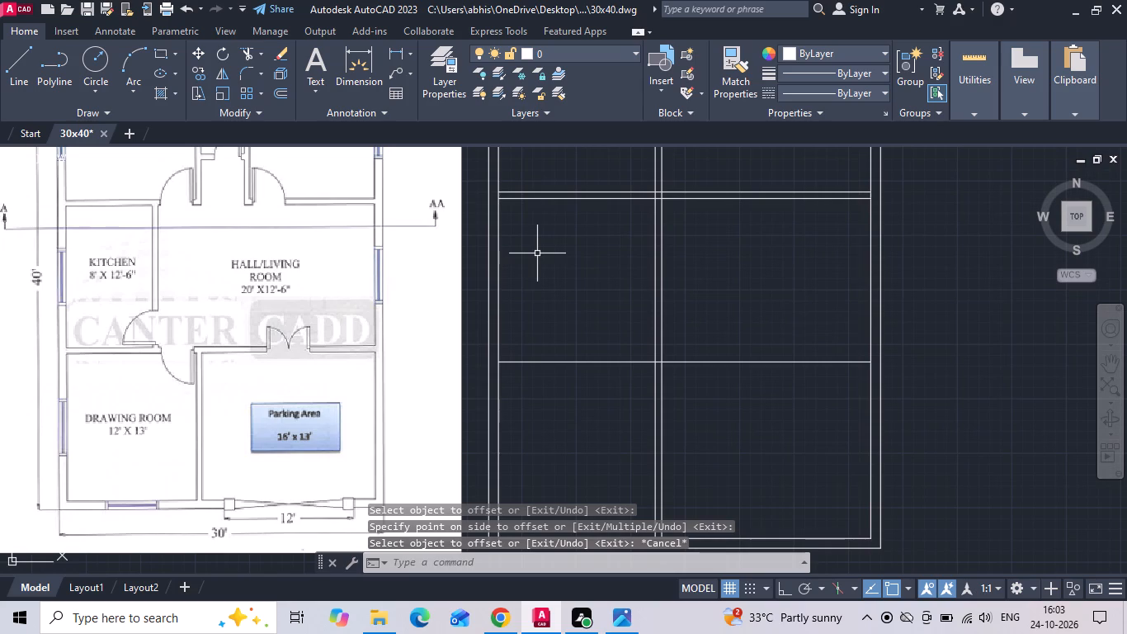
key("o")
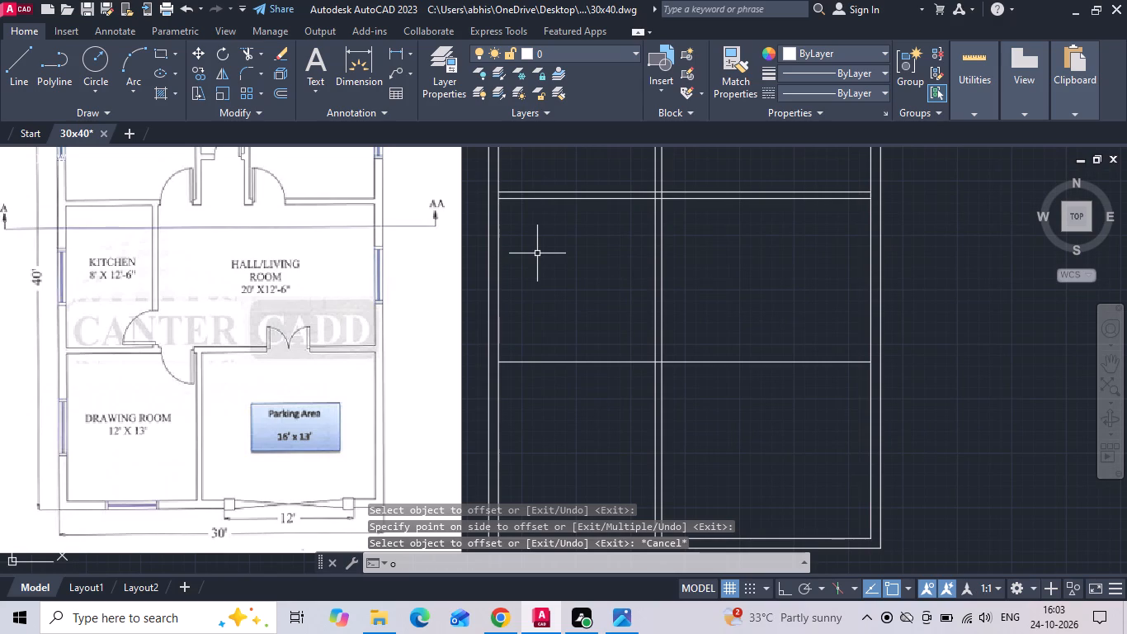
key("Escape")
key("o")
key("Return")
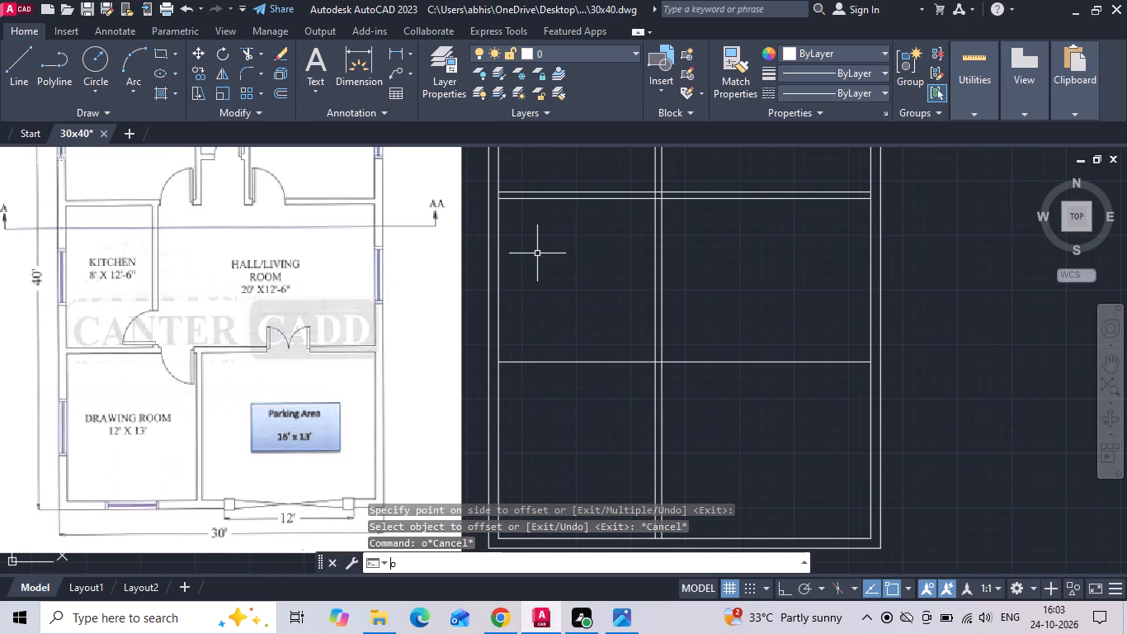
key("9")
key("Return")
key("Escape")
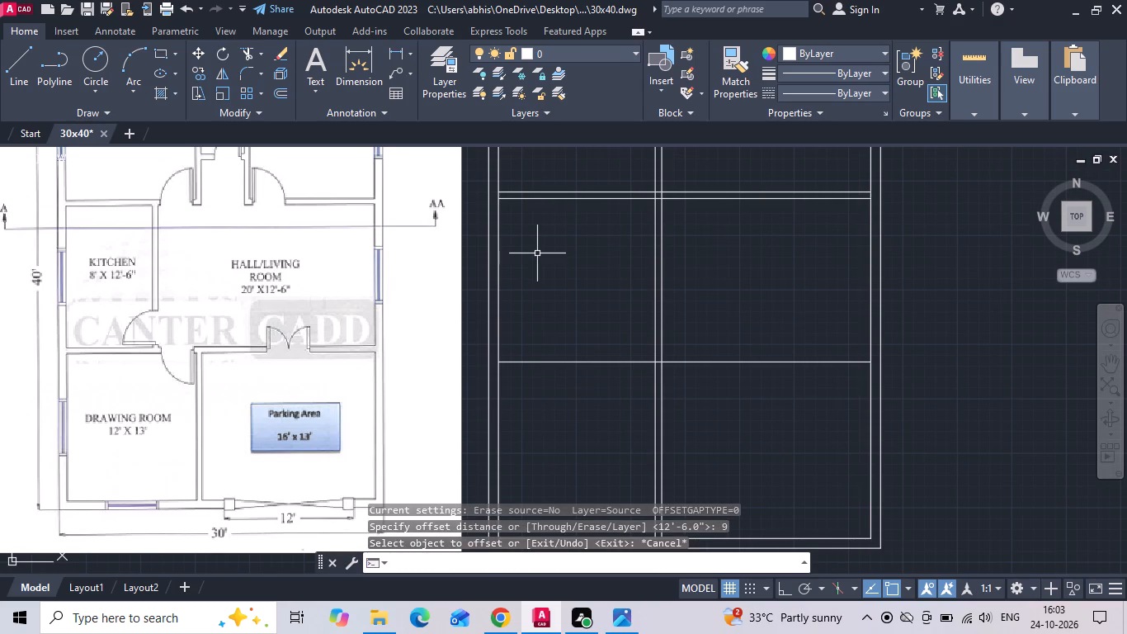
Offset the new horizontal line below the kitchen and hall down by 6" to form the wall thickness.
key("o")
key("Return")
key("6")
key("Return")
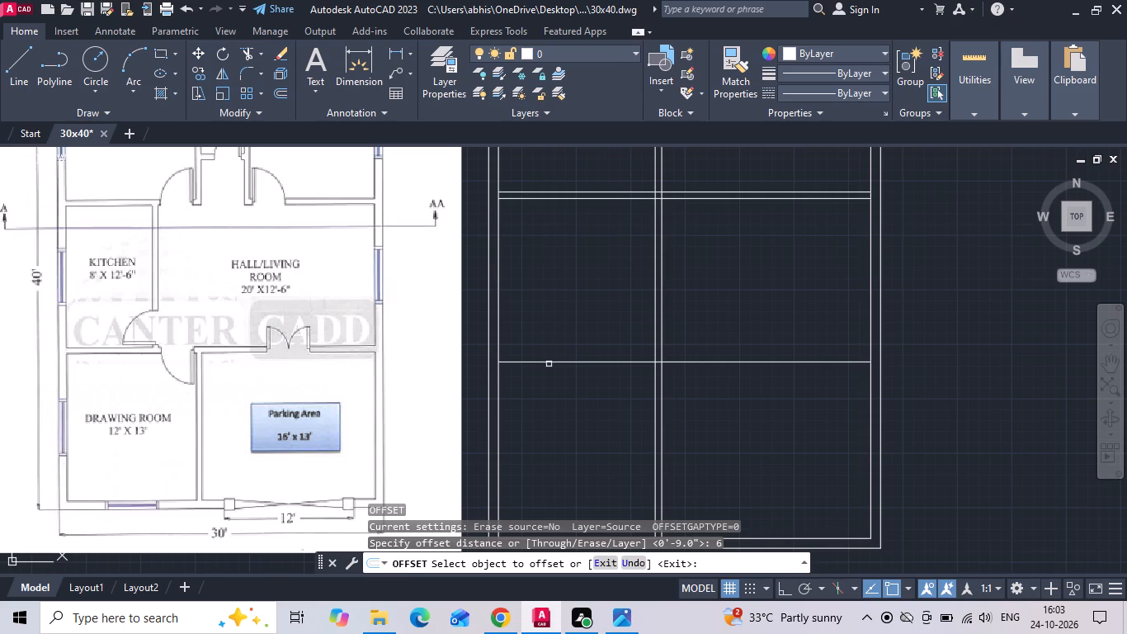
left_click_drag(549, 362, 548, 375)
left_click(539, 398)
key("Escape")
Trim away the vertical partition lines where they cross the kitchen and hall area between the two horizontal walls.
key("t")
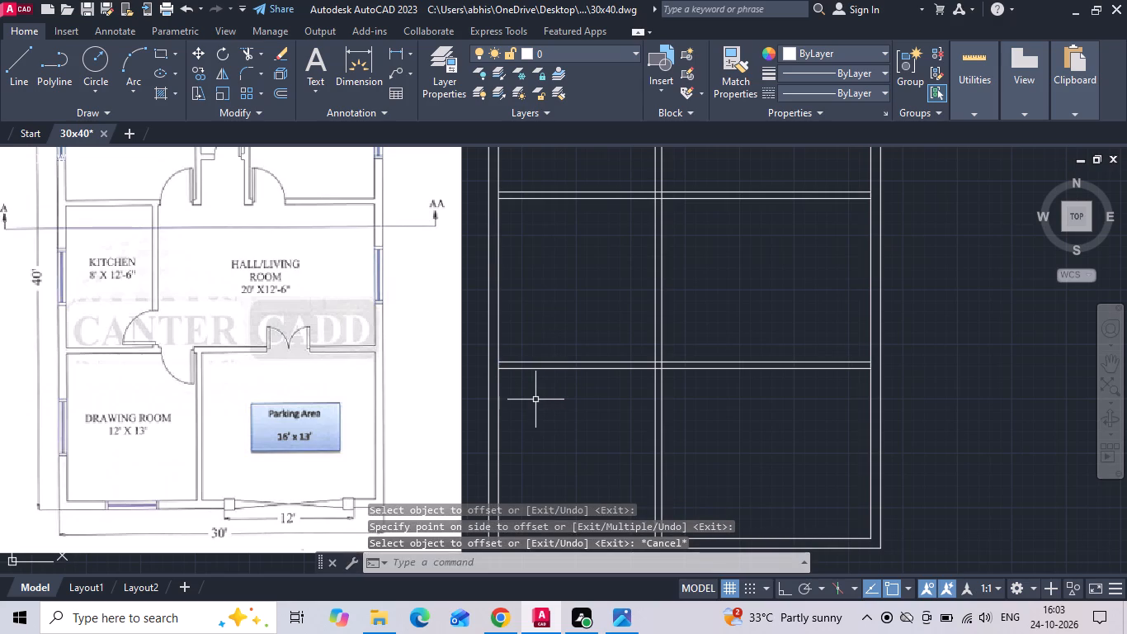
key("r")
key("space")
left_click_drag(608, 299, 701, 282)
key("Escape")
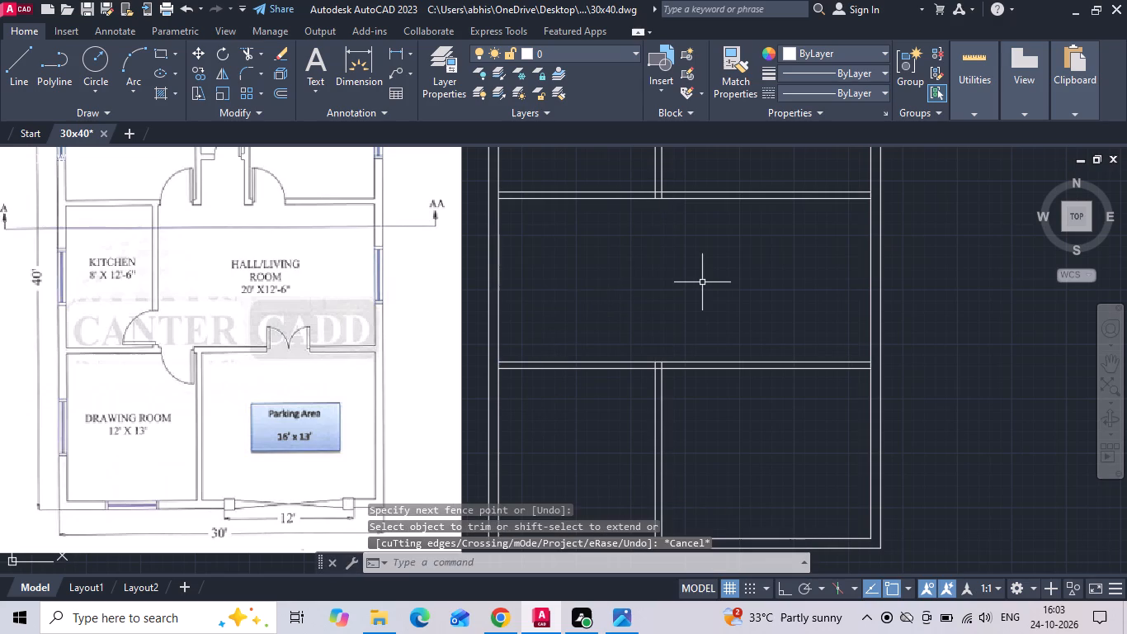
Offset the inner left wall line 8' to the right to set the kitchen's width.
middle_click_drag(703, 282, 703, 315)
key("Escape")
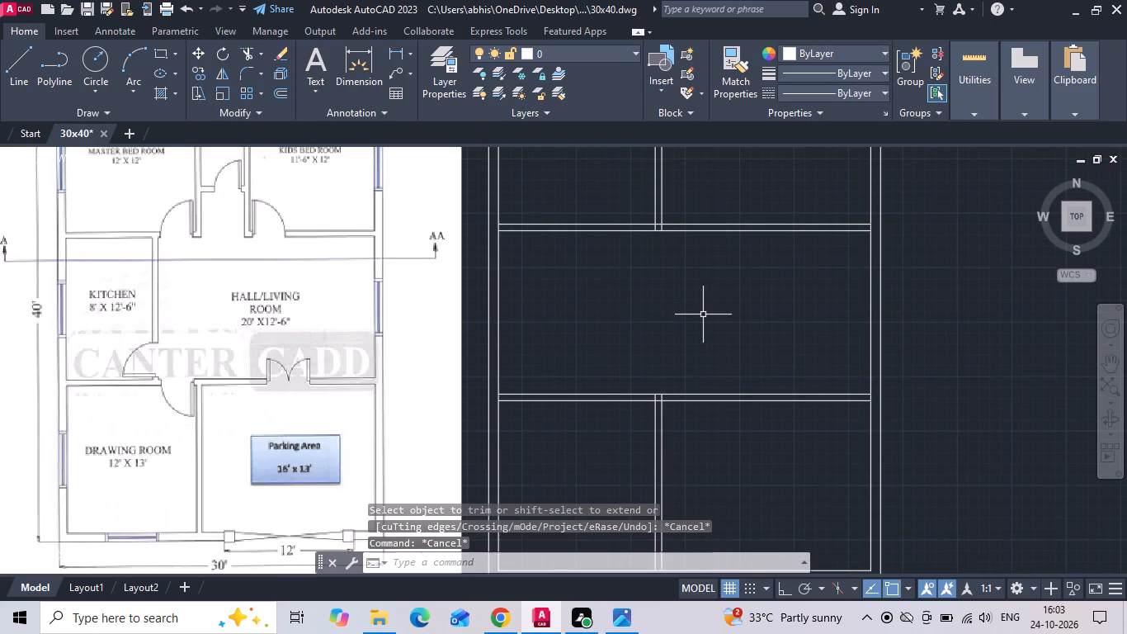
key("o")
key("Return")
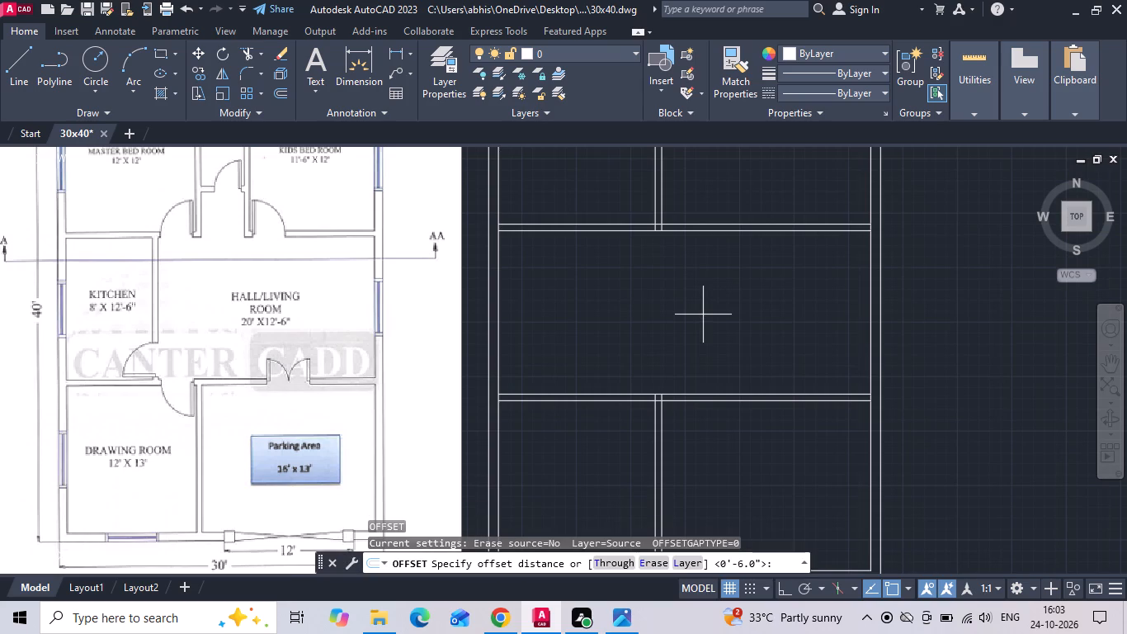
type("8'")
key("Return")
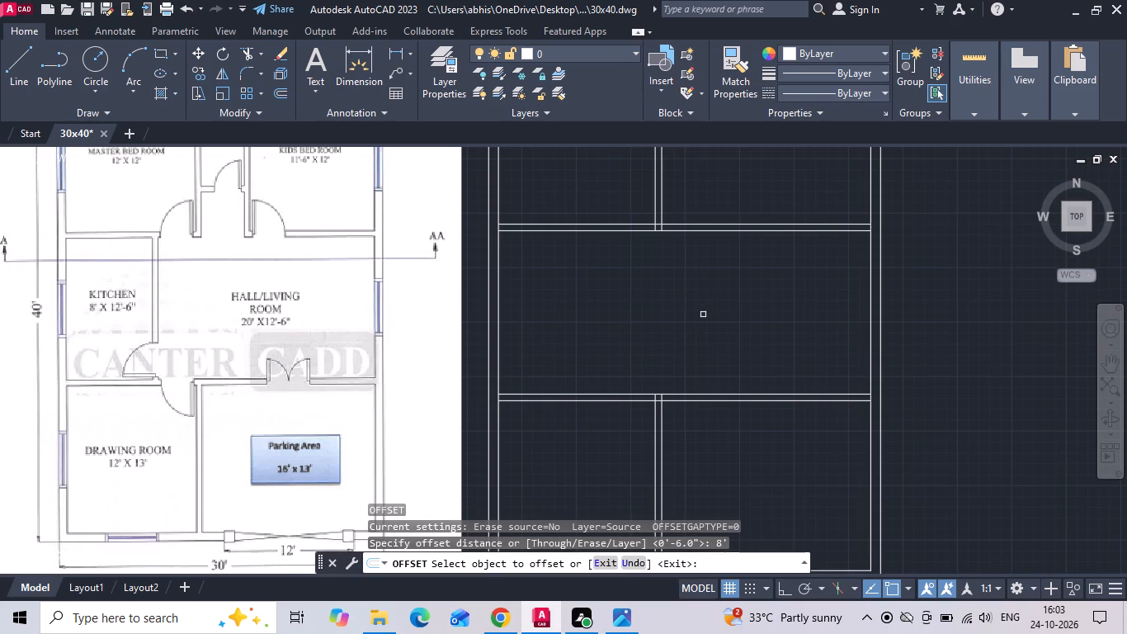
left_click(496, 325)
left_click_drag(498, 318, 522, 302)
left_click(579, 280)
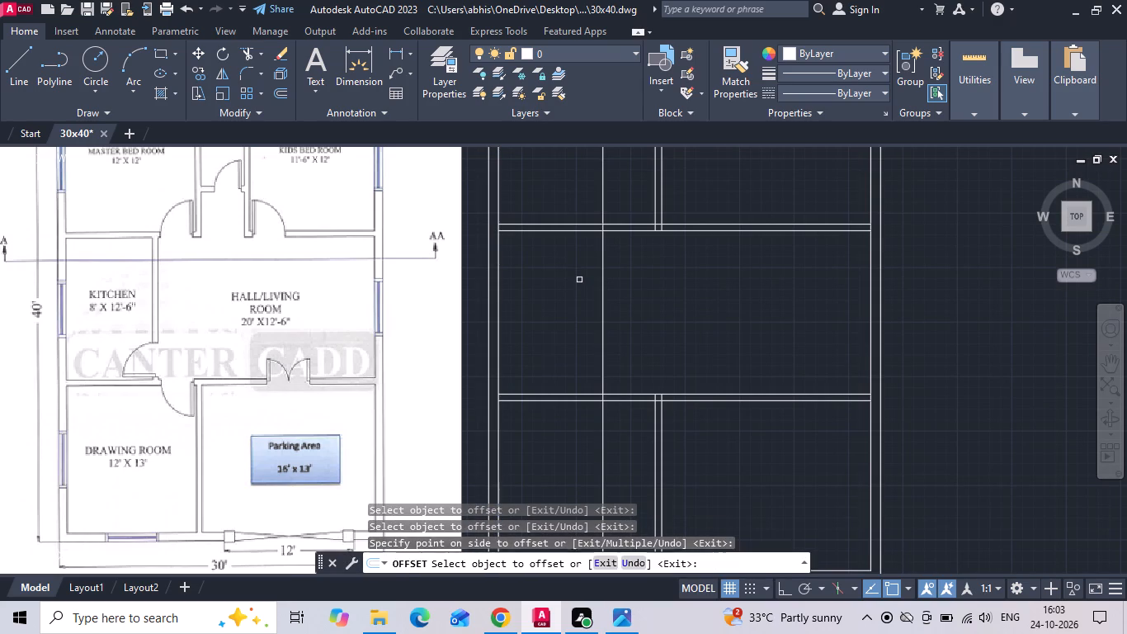
key("Escape")
Offset the kitchen's vertical line 6" to the right to form the partition thickness.
key("o")
key("Return")
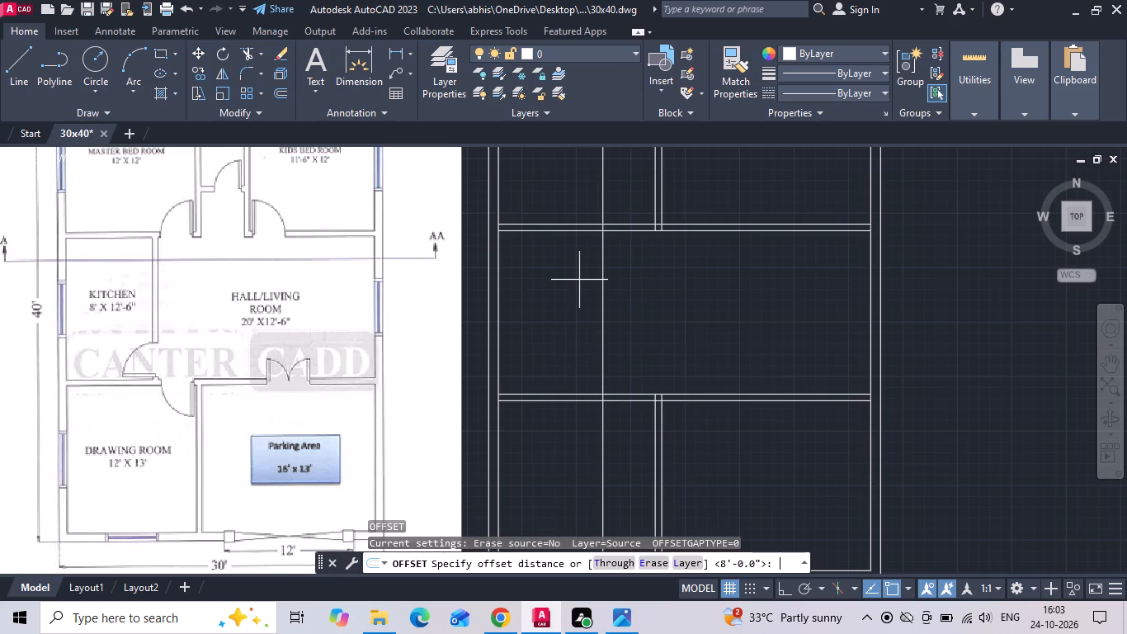
key("6")
key("Return")
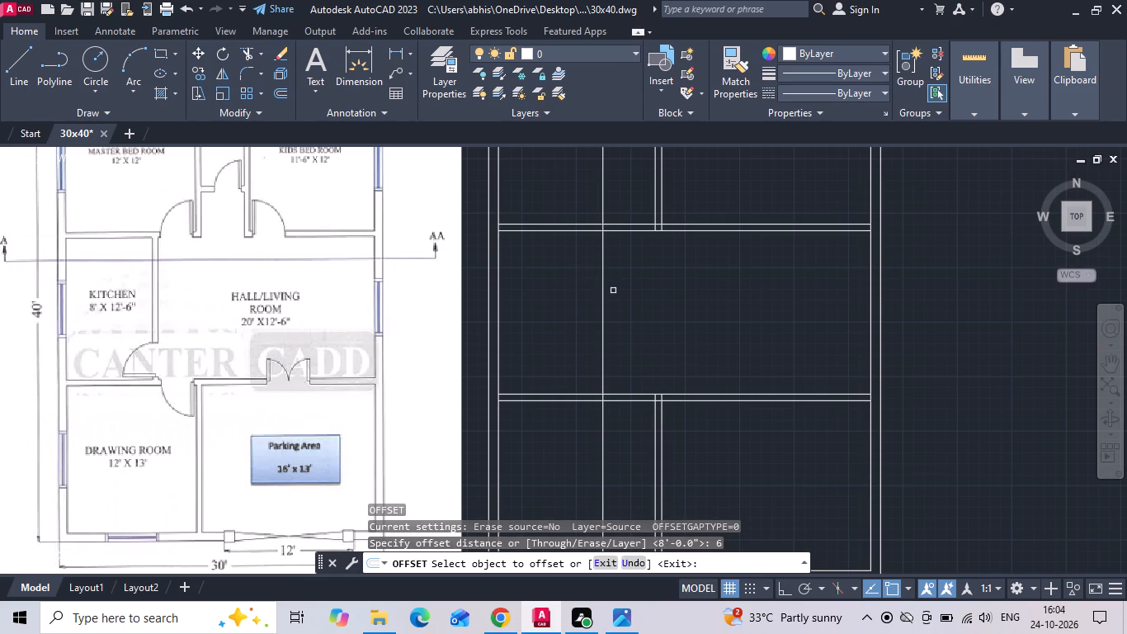
left_click(602, 247)
left_click(655, 251)
key("Escape")
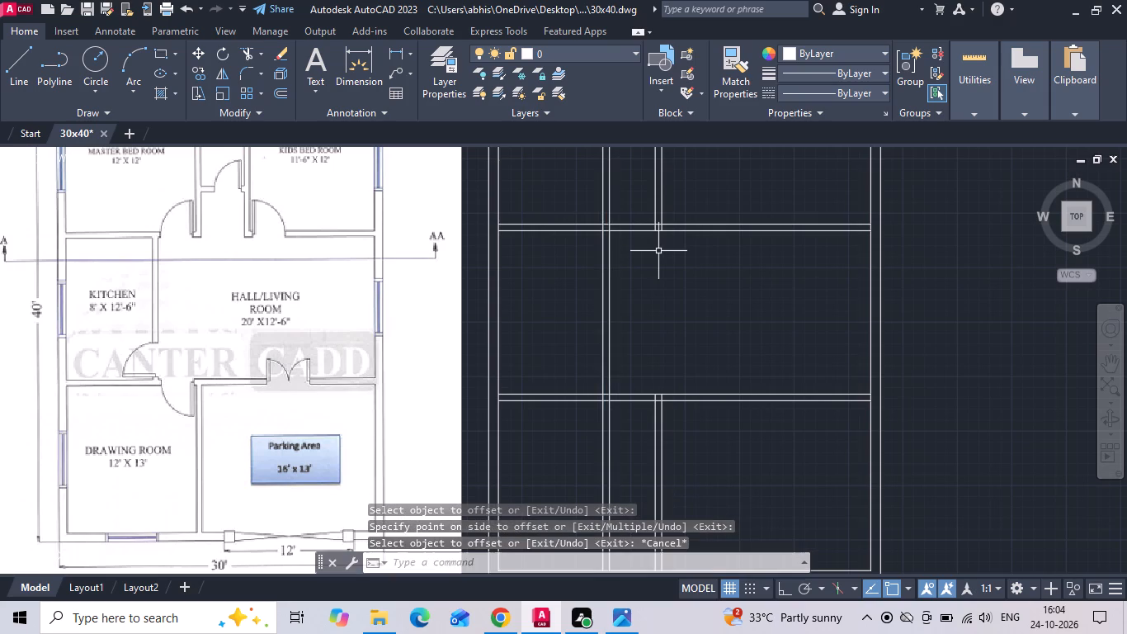
Trim the kitchen partition lines above and below the middle zone so they remain only between the two horizontal walls.
type("tr")
key("space")
key("space")
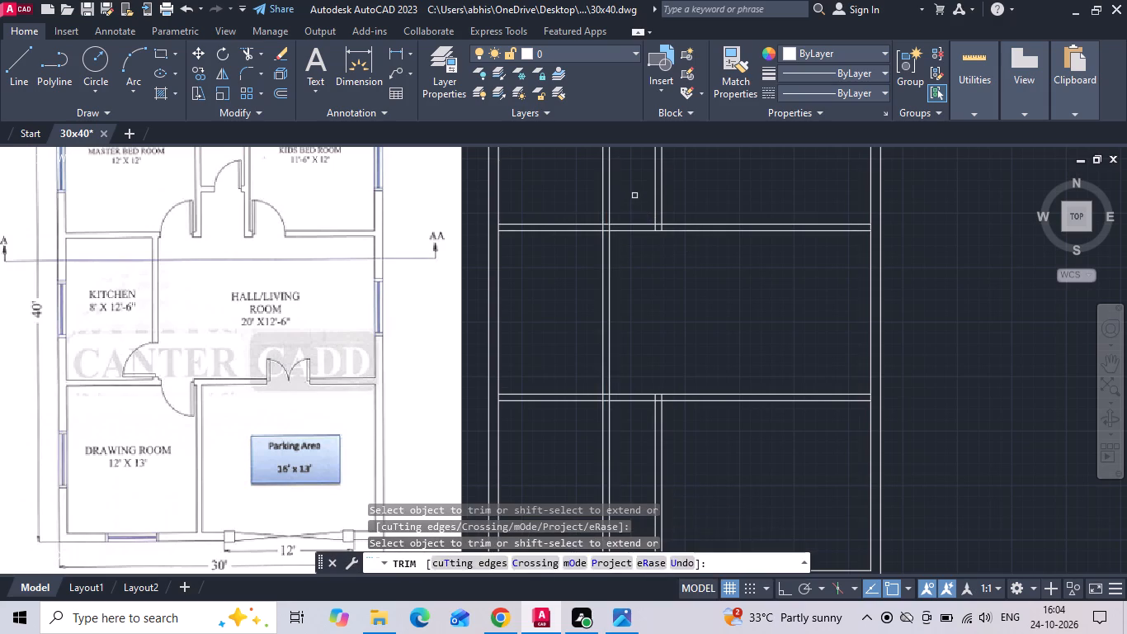
left_click_drag(628, 194, 574, 187)
left_click_drag(590, 425, 614, 433)
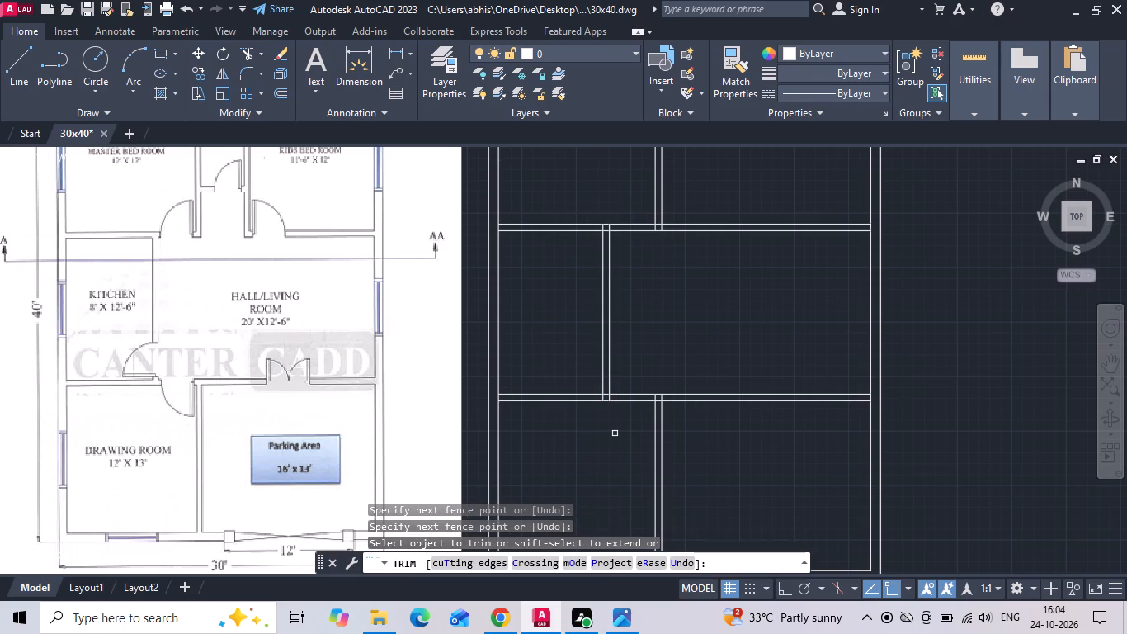
Save the drawing.
key("ctrl+s")
key("ctrl+s")
key("ctrl+s")
Offset the right line of the master bedroom partition 4' to the right to set the toilet's width.
middle_click_drag(693, 315, 678, 406)
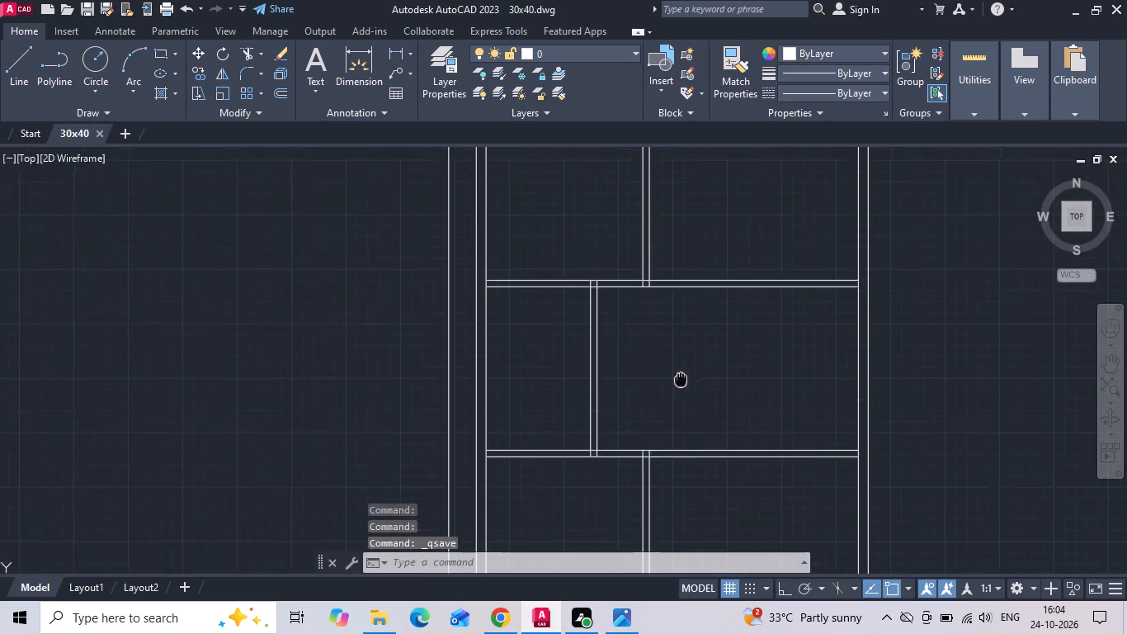
middle_click_drag(678, 406, 677, 418)
key("o")
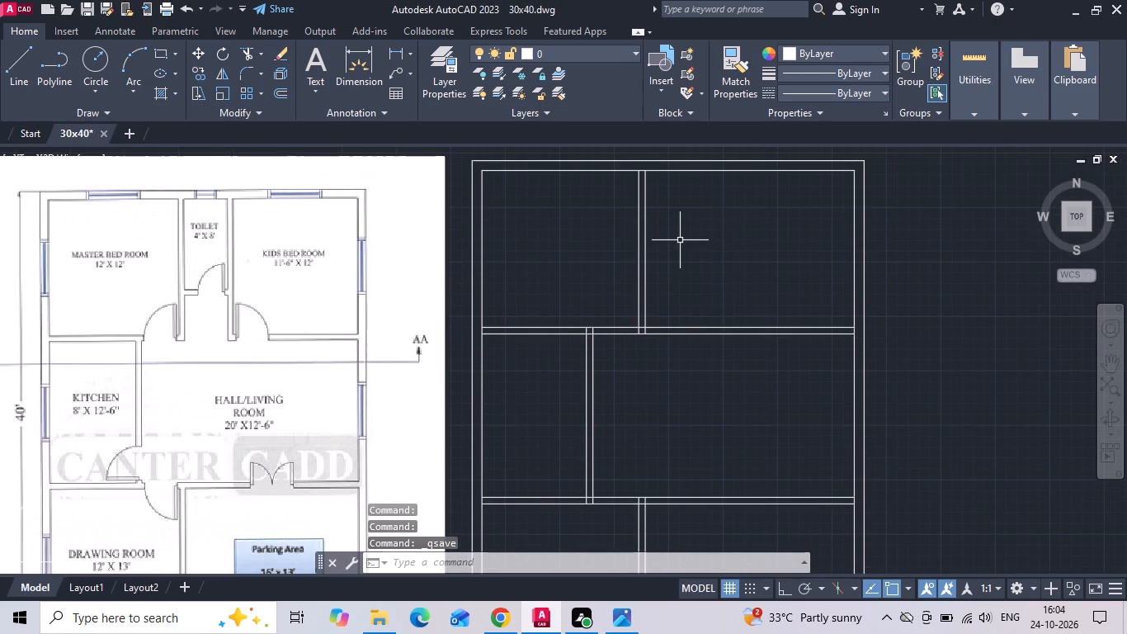
key("Return")
type("4'")
key("Return")
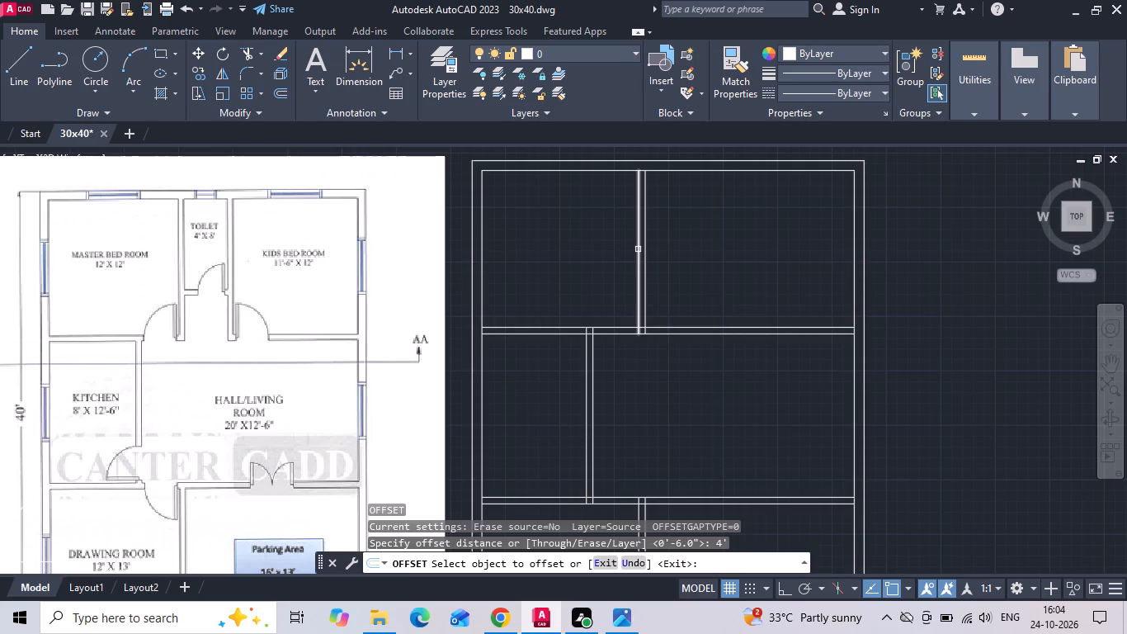
left_click(646, 230)
left_click(690, 195)
key("Escape")
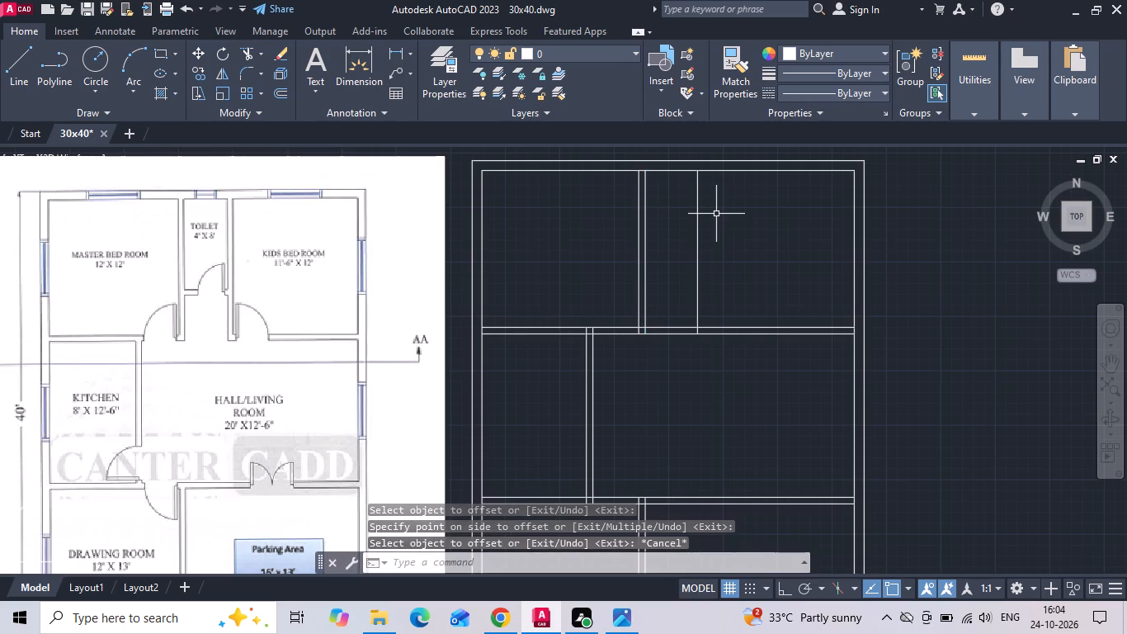
Offset the inner line of the top outer wall 8' downward to set the toilet's length.
key("o")
key("Return")
type("8'")
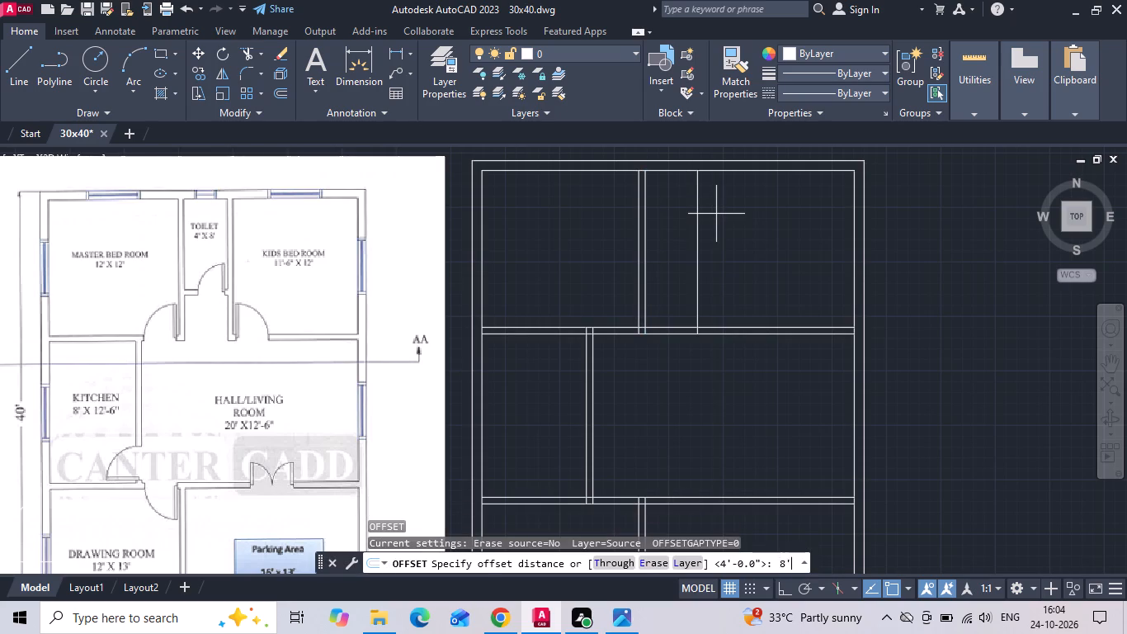
key("Return")
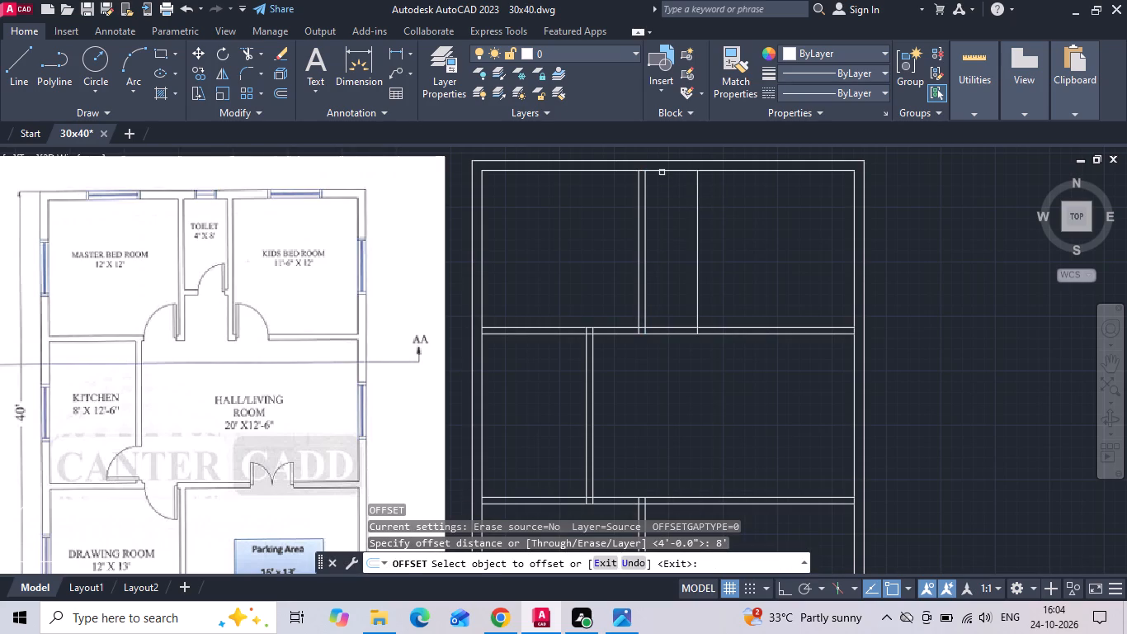
left_click(662, 173)
left_click(637, 261)
key("Escape")
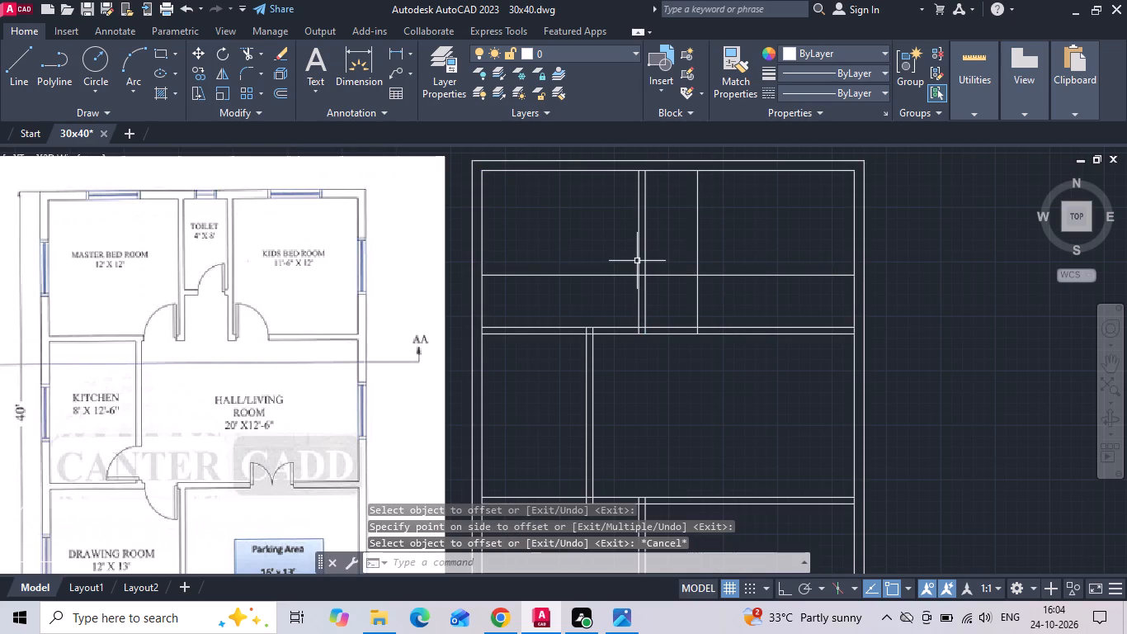
Offset the toilet's bottom line 6" downward and its right-hand line 6" to the right to form the partition thicknesses.
key("o")
key("Return")
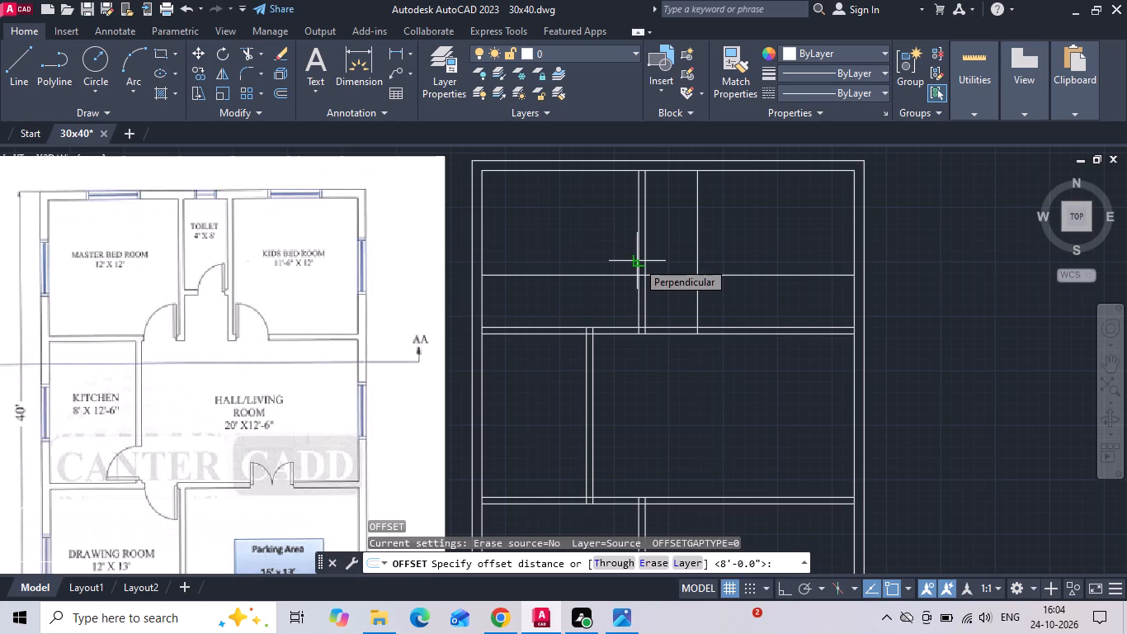
key("6")
key("Return")
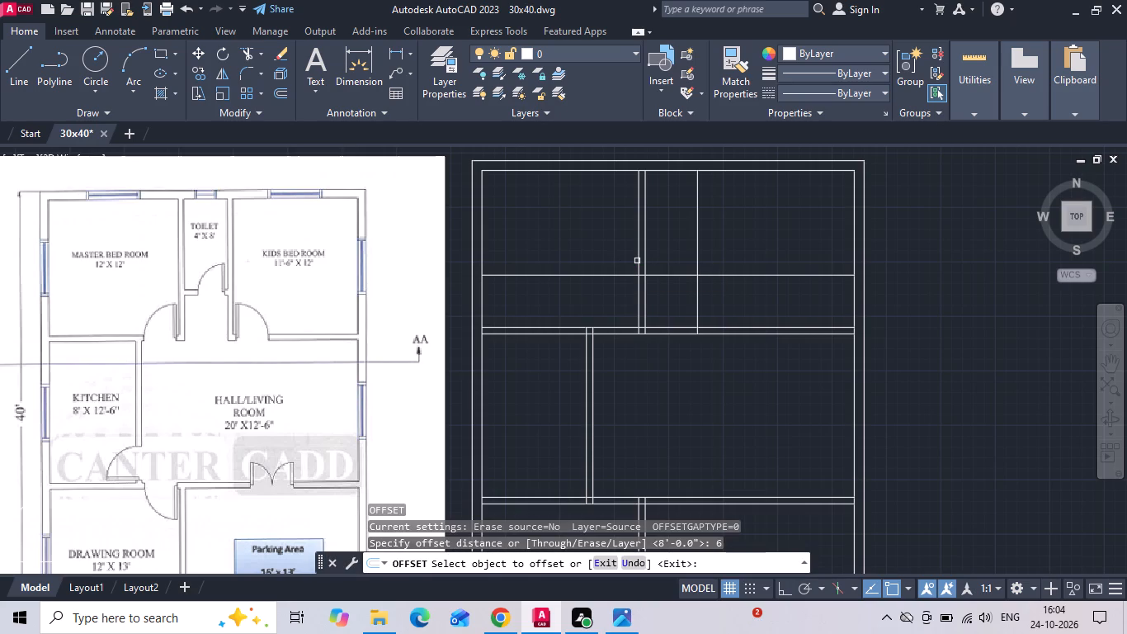
left_click(657, 274)
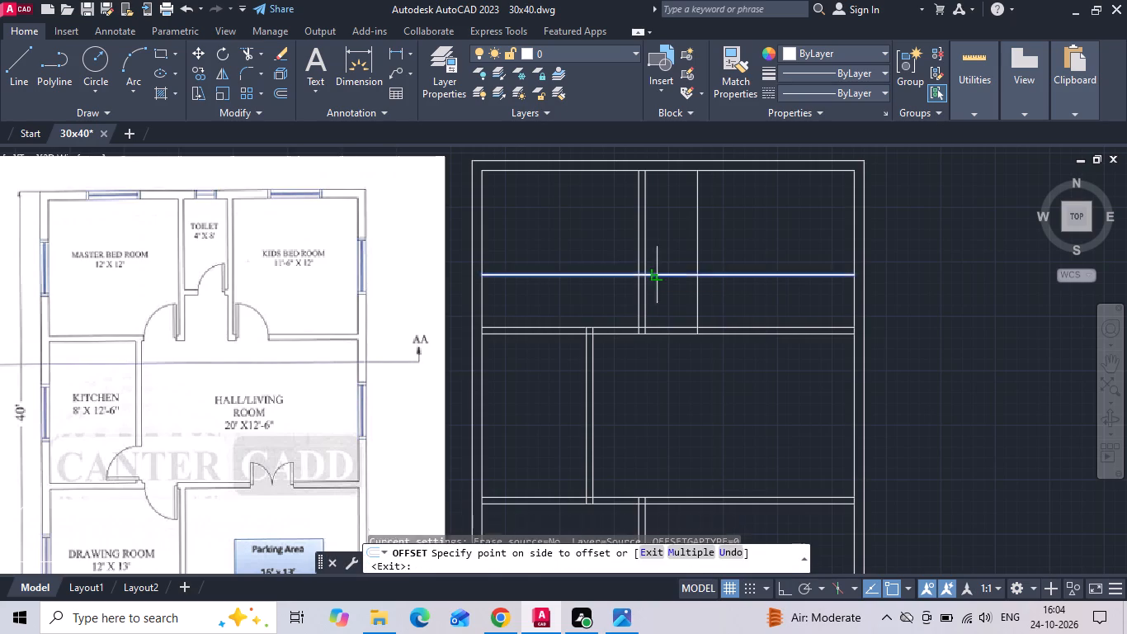
left_click(664, 296)
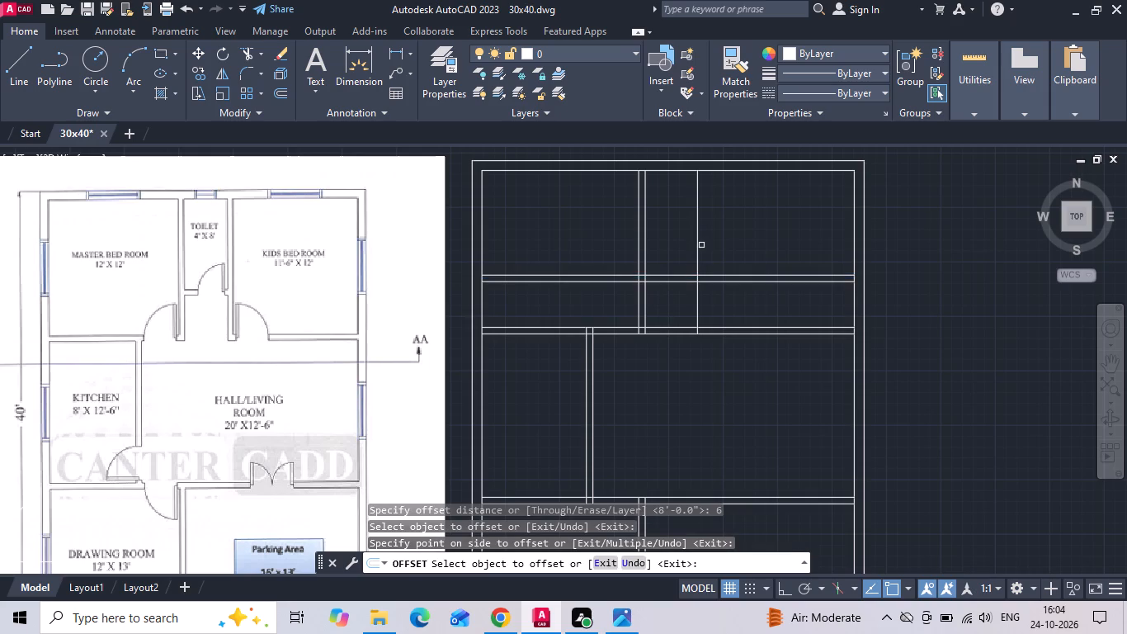
left_click_drag(699, 253, 710, 244)
left_click(747, 225)
key("Escape")
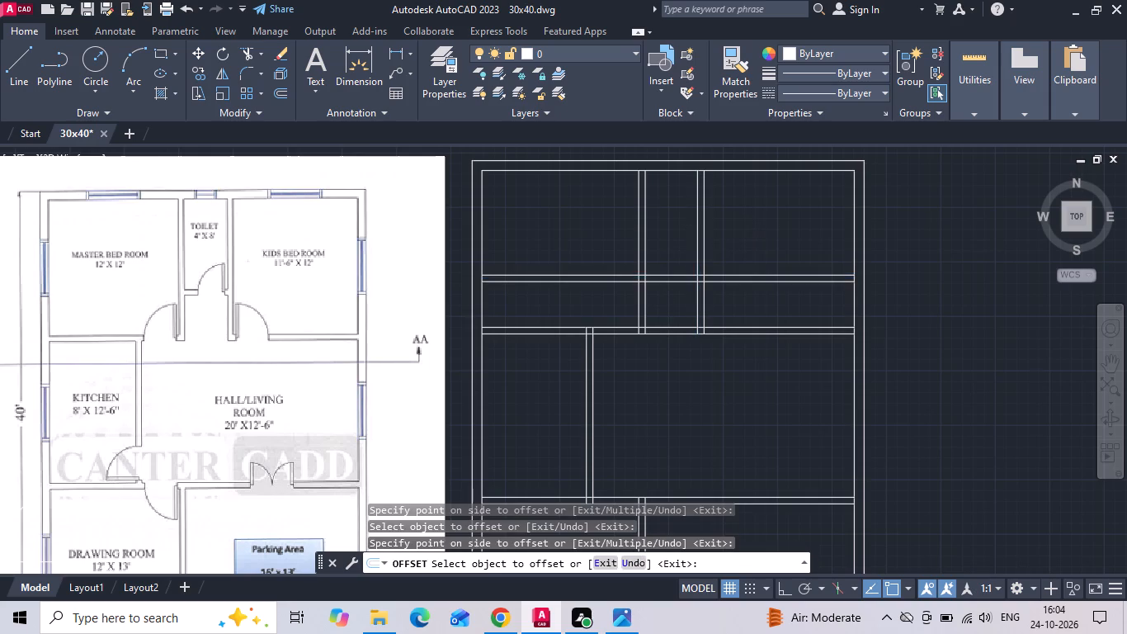
Save the drawing.
key("ctrl+s")
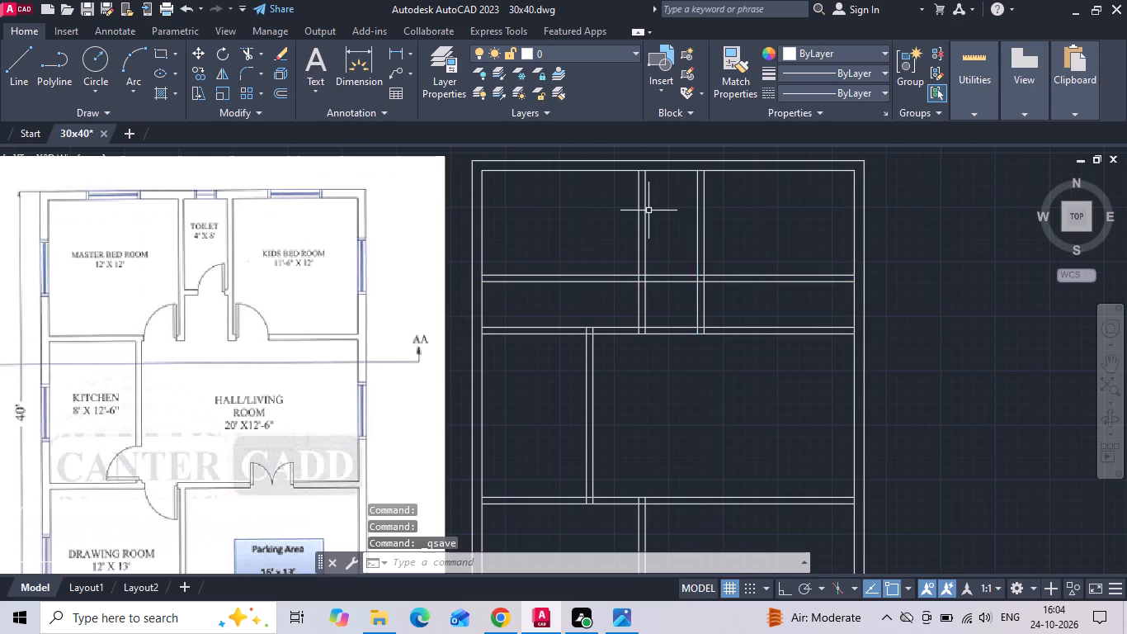
Trim the toilet's bottom wall lines out of both bedrooms and the horizontal wall lines crossing the passage below the toilet.
type("tr")
key("space")
key("space")
left_click_drag(603, 295, 604, 262)
left_click_drag(721, 258, 734, 304)
left_click_drag(675, 319, 679, 370)
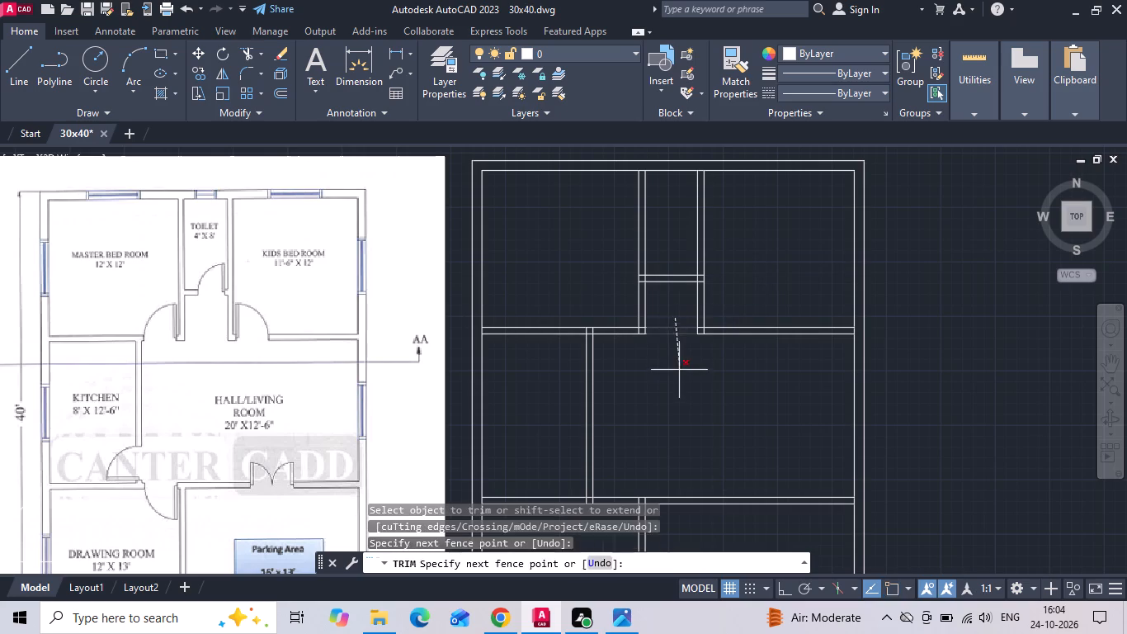
left_click_drag(679, 370, 679, 371)
middle_click_drag(676, 369, 653, 303)
key("Escape")
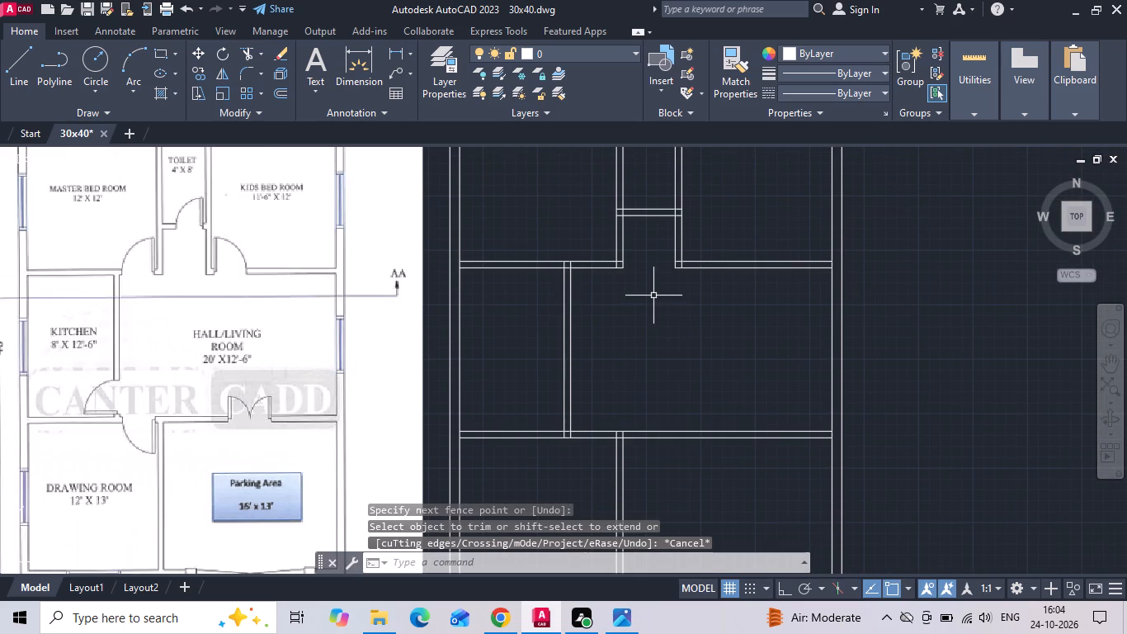
Offset the left line of the master bedroom–toilet partition 3" into the master bedroom as a door jamb line.
middle_click_drag(660, 331, 665, 382)
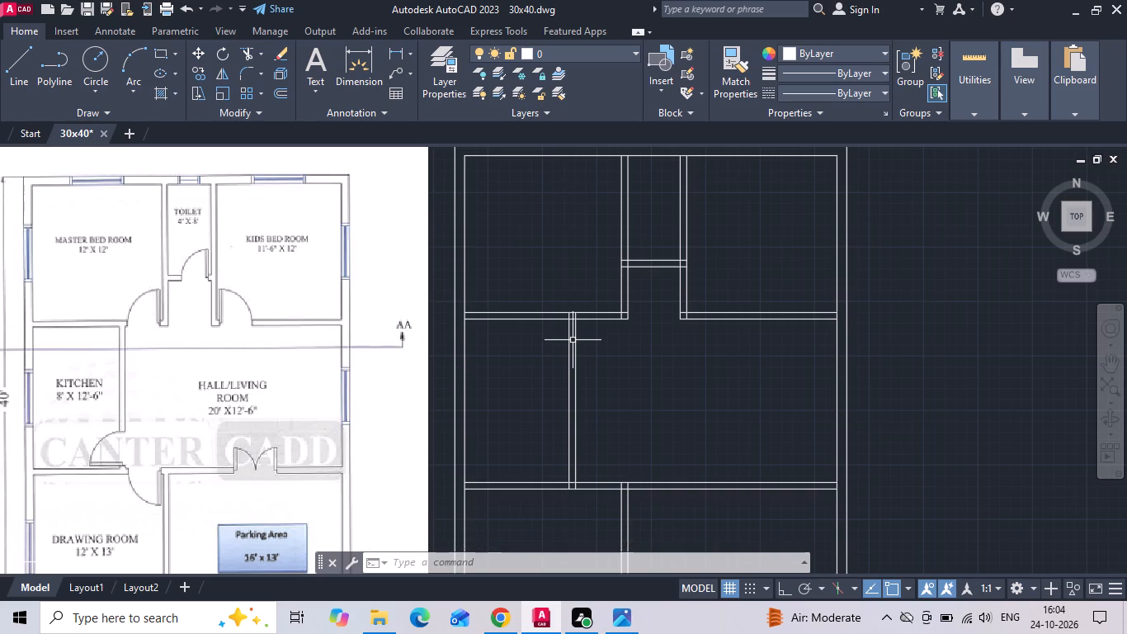
key("o")
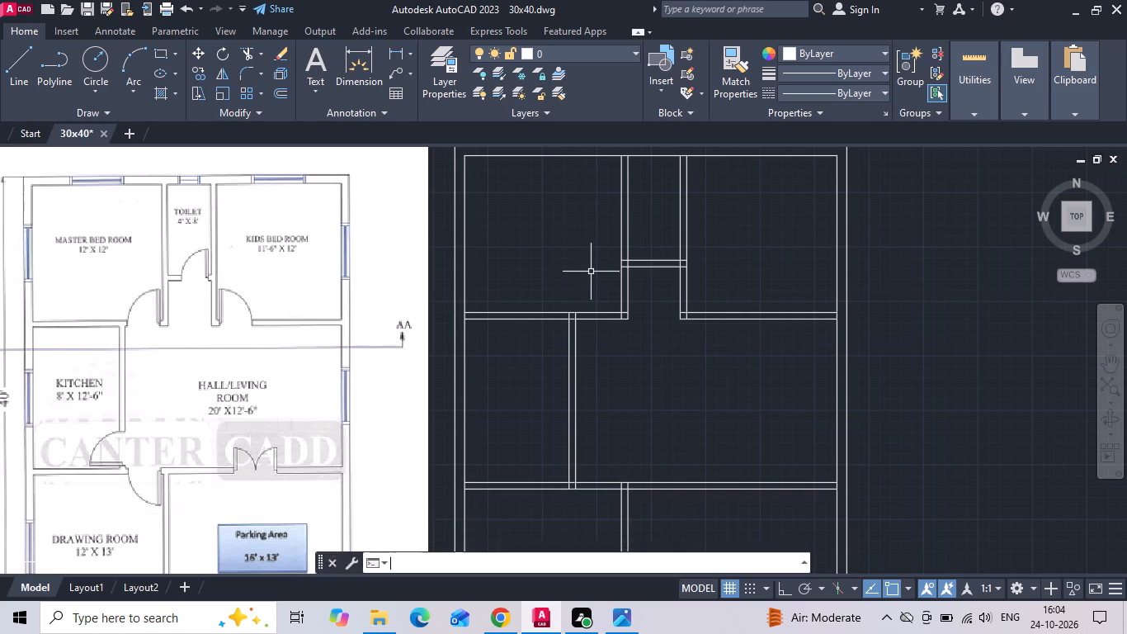
key("Return")
key("3")
key("Return")
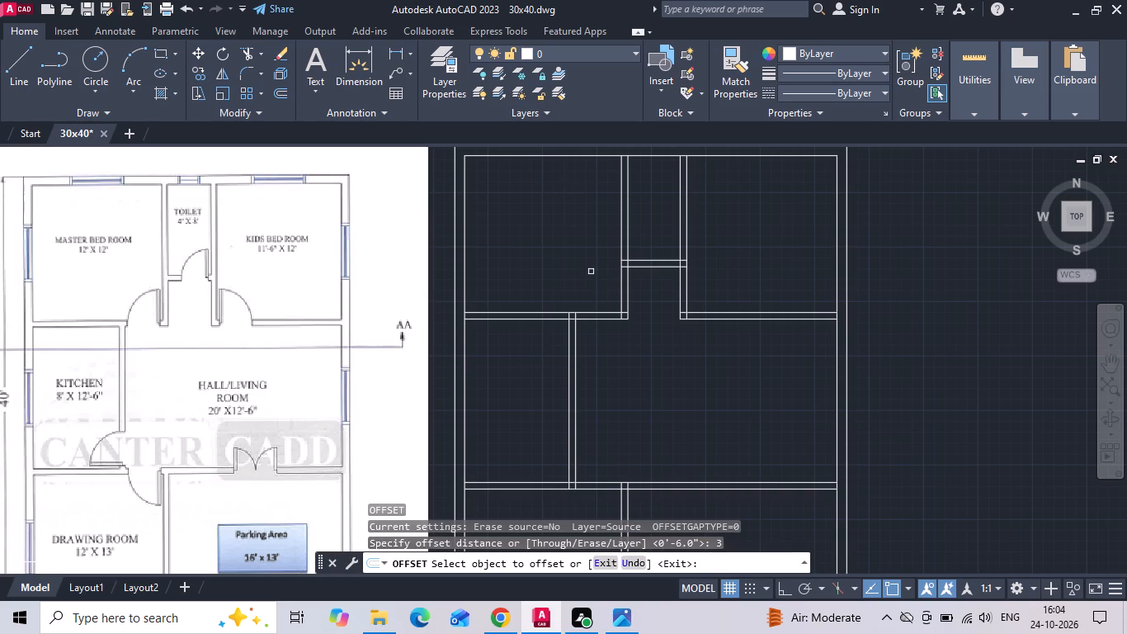
scroll(594, 250, "up", 2)
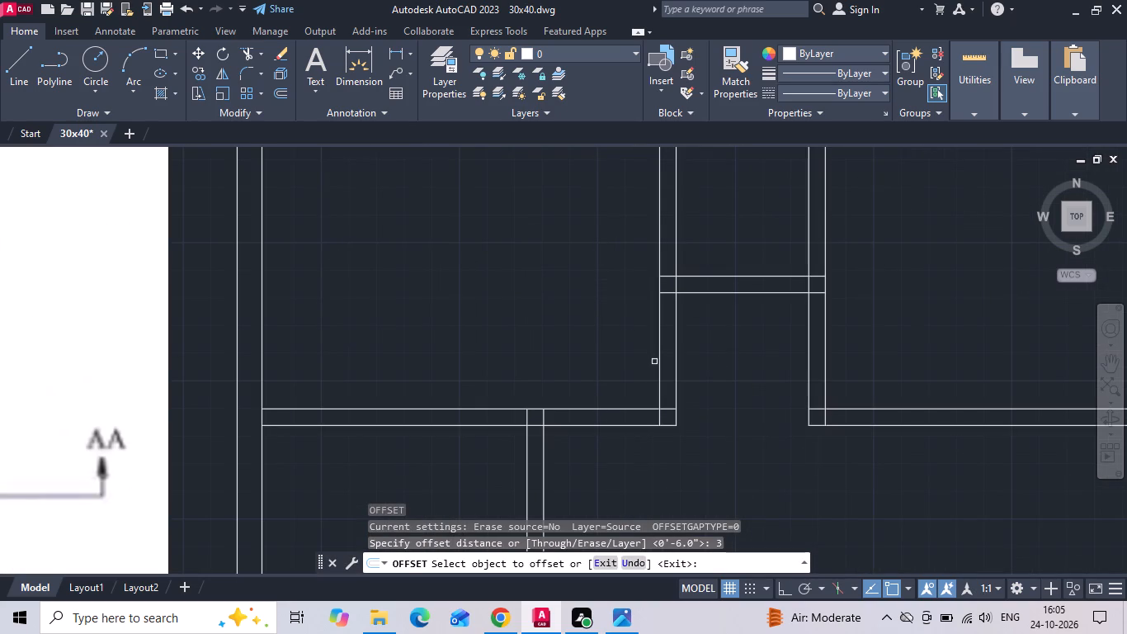
left_click(658, 371)
left_click(636, 357)
Offset both lines of the toilet–kids bedroom partition 3" outward, one into the toilet and one into the kids bedroom.
scroll(636, 335, "down", 2)
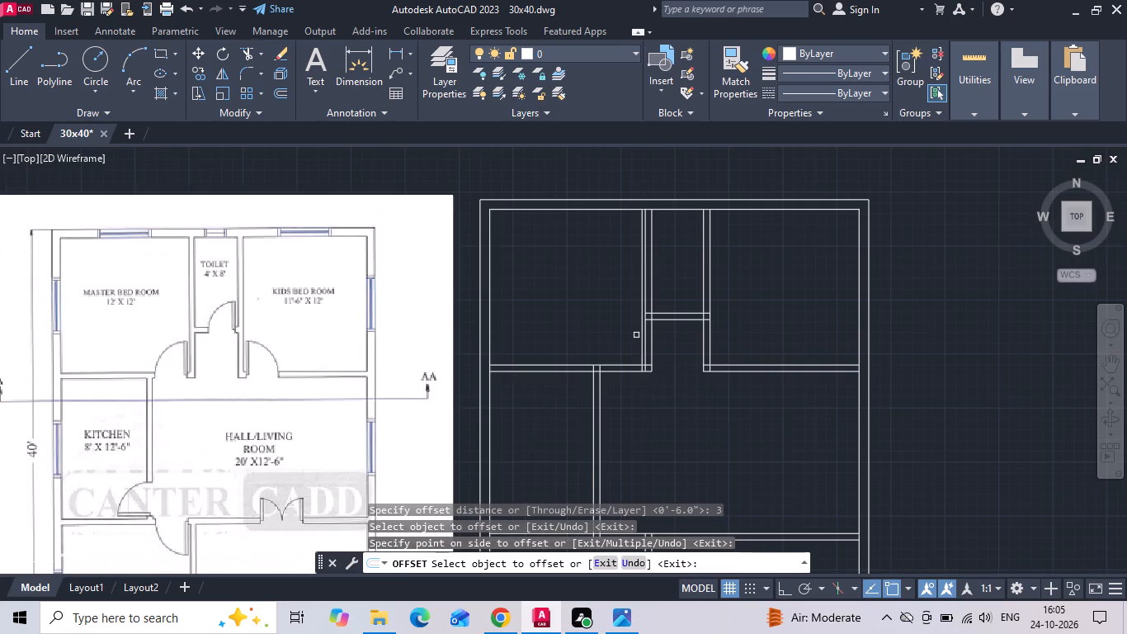
scroll(715, 302, "up", 1)
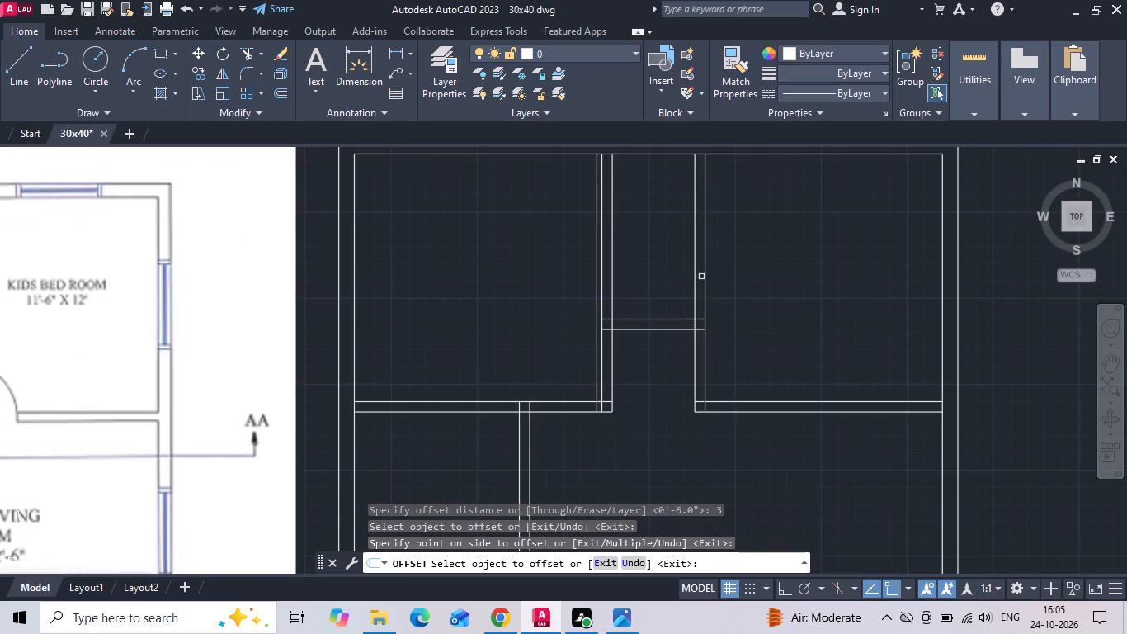
left_click_drag(696, 255, 673, 246)
left_click(595, 234)
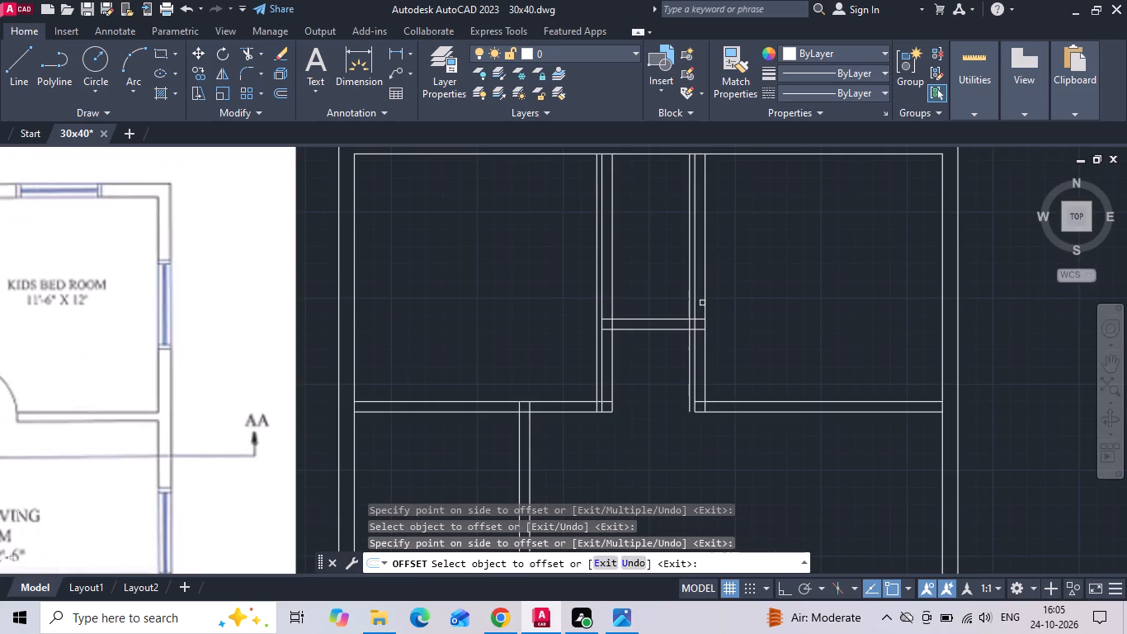
left_click(704, 298)
left_click(797, 275)
Offset the upper line of the wall below the kitchen 3" upward as the kitchen door's jamb line.
scroll(793, 264, "down", 2)
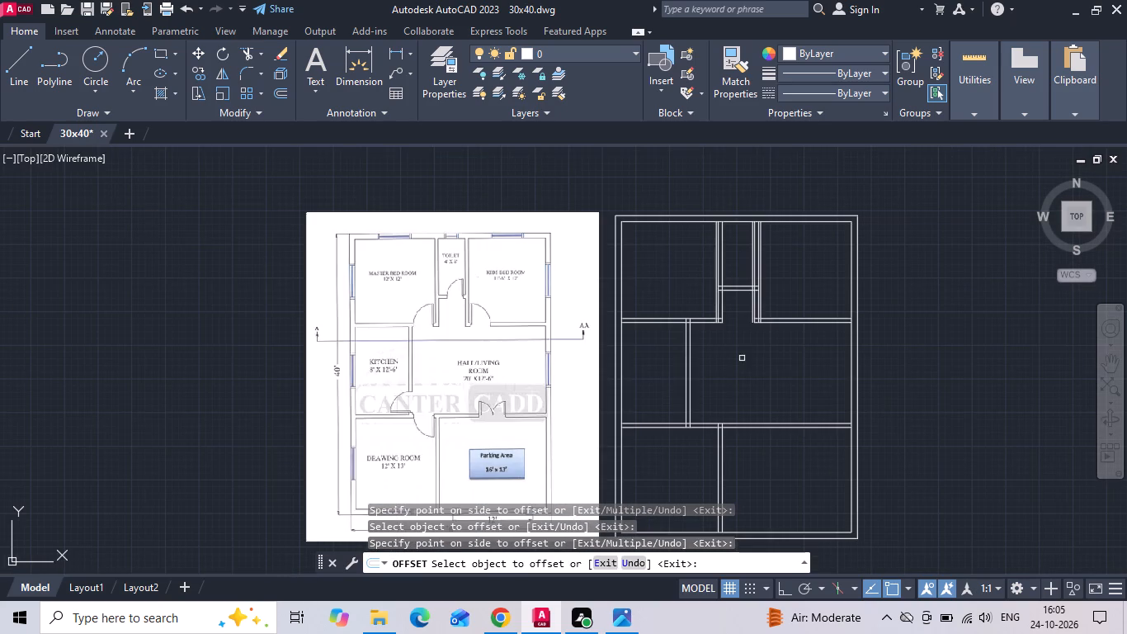
scroll(736, 390, "up", 1)
left_click(636, 442)
left_click(648, 390)
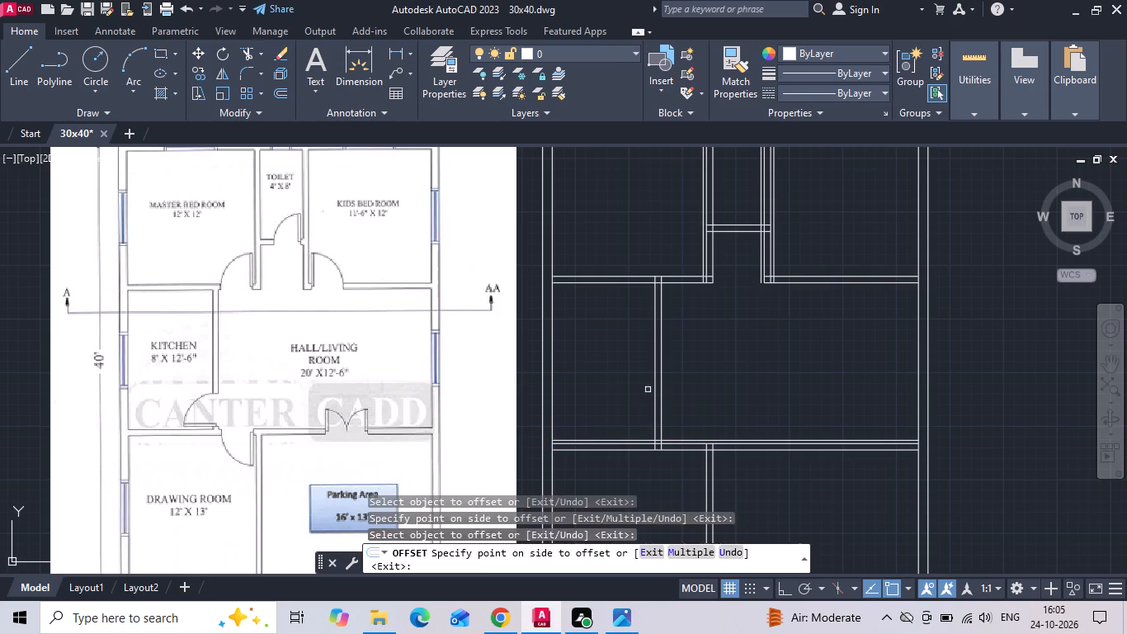
key("Escape")
Offset the kitchen, master bedroom and kids bedroom jamb lines 3' into their rooms to mark the door widths.
key("o")
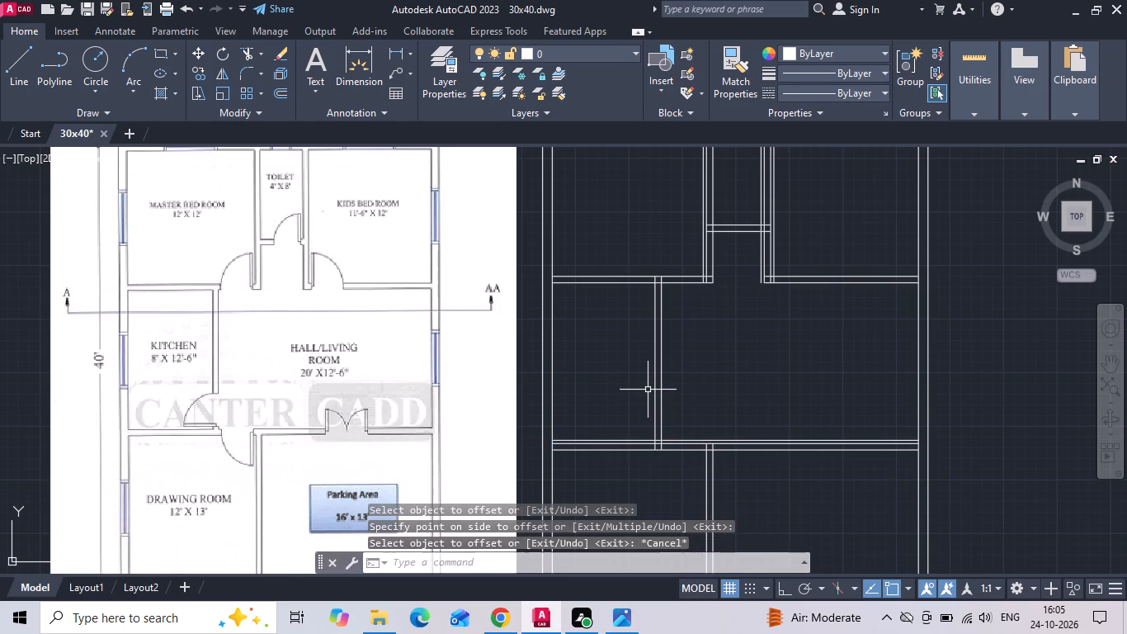
key("Return")
type("3'")
key("Return")
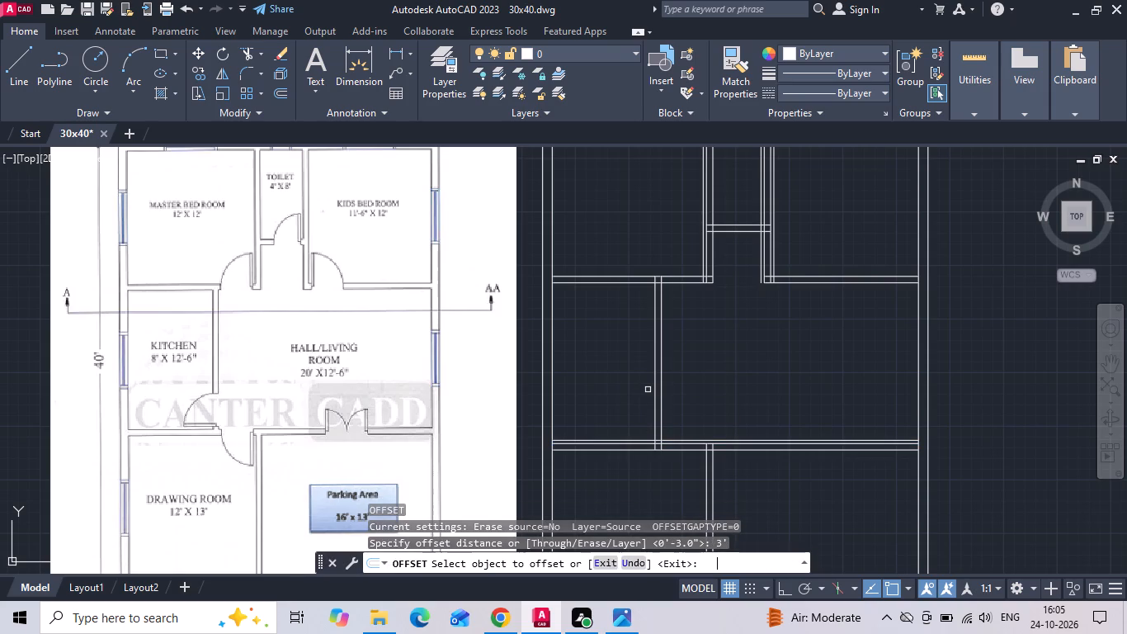
scroll(592, 444, "up", 1)
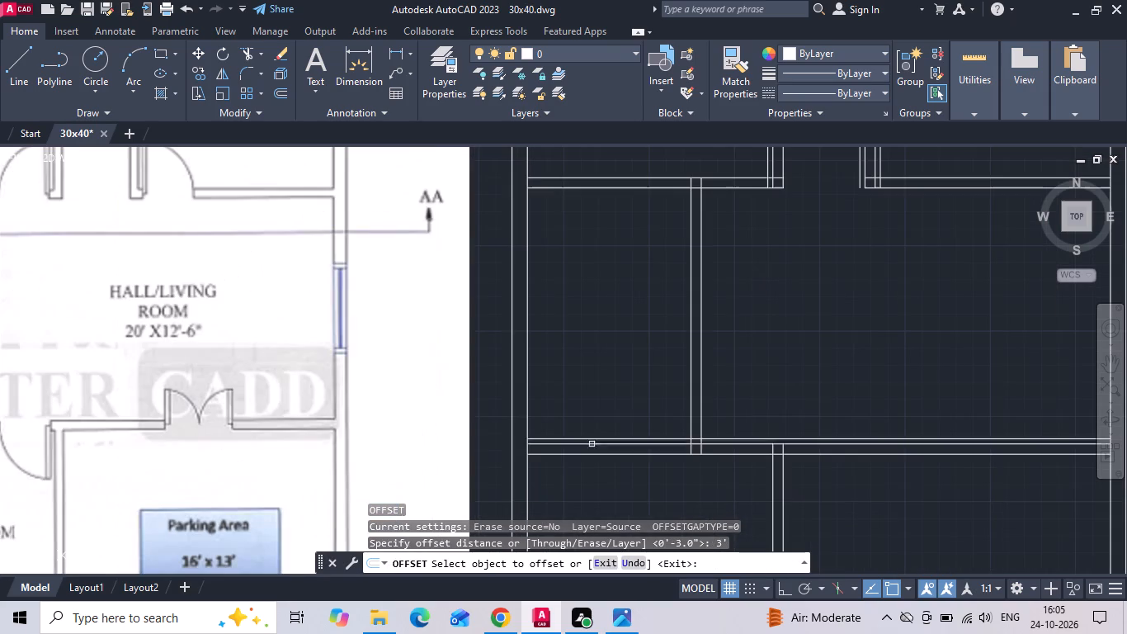
left_click_drag(606, 438, 607, 419)
left_click(620, 361)
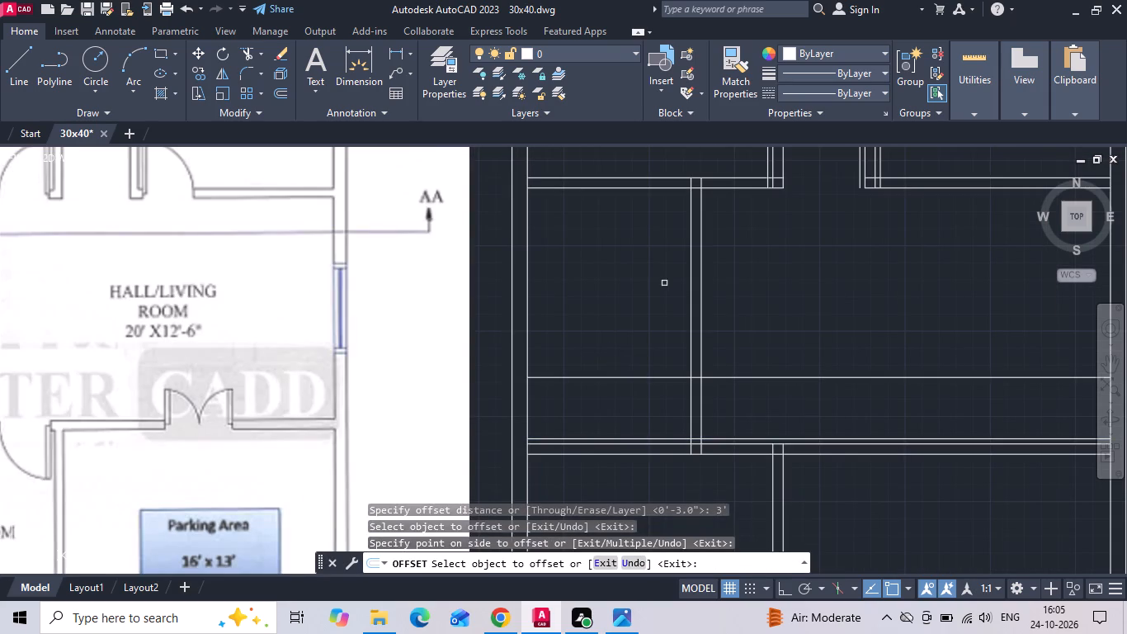
middle_click_drag(664, 282, 606, 385)
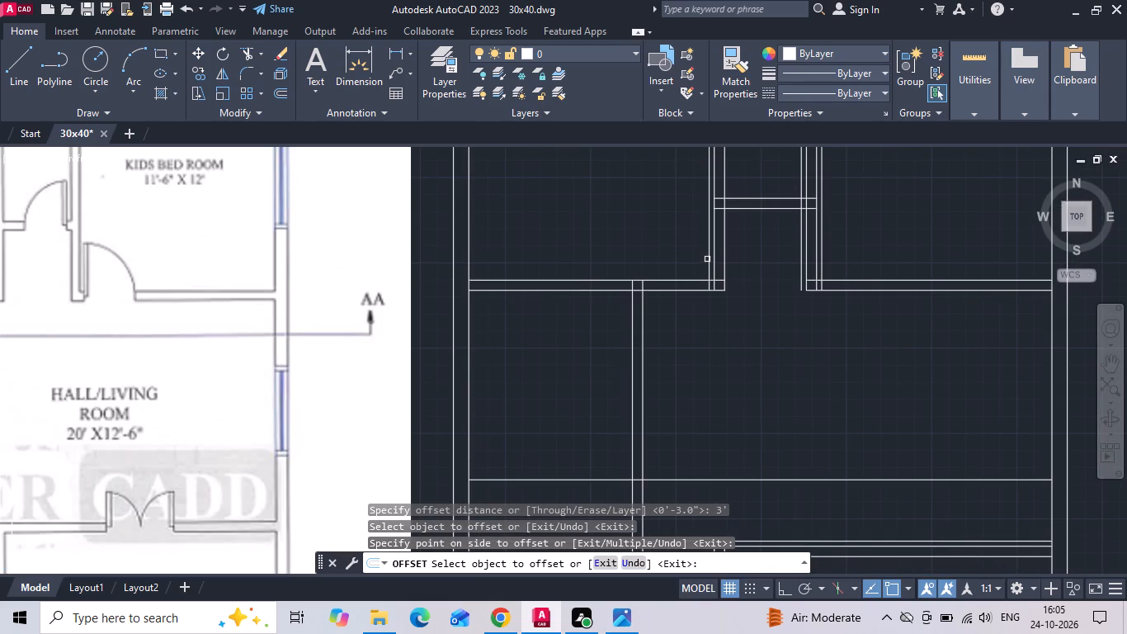
left_click(708, 257)
left_click(654, 258)
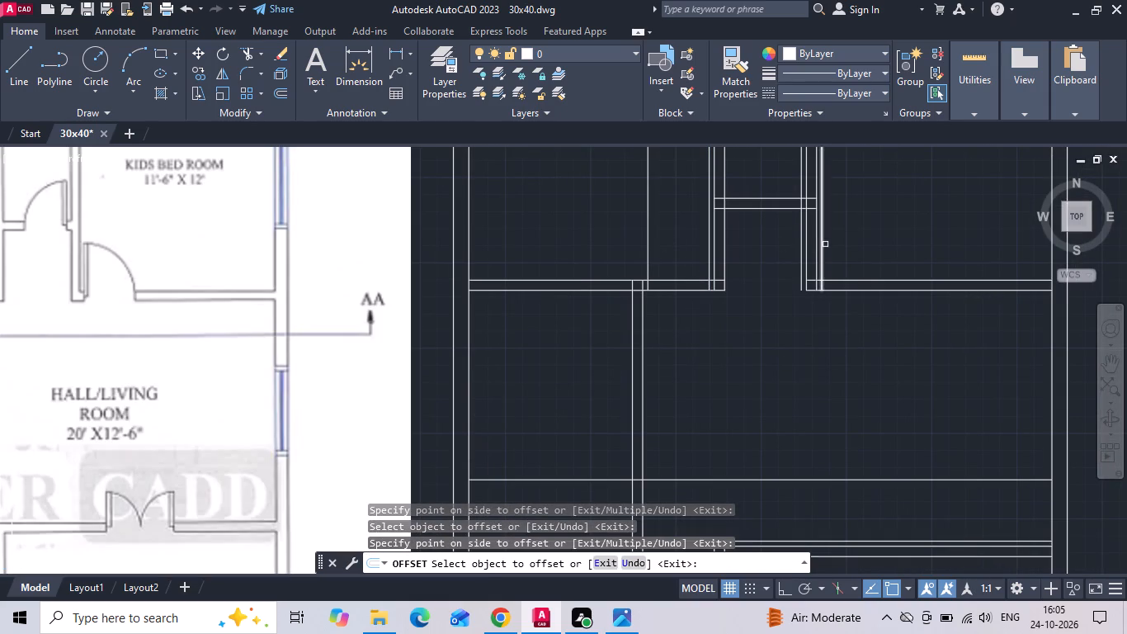
left_click(824, 245)
left_click(894, 228)
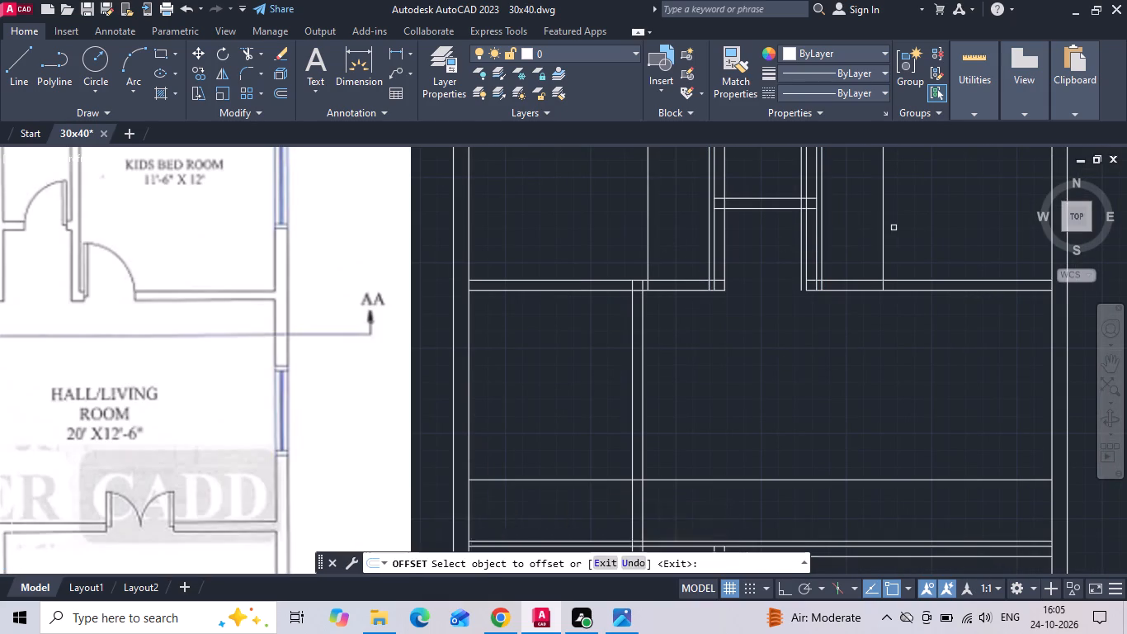
key("Escape")
Offset the jamb line inside the toilet 2'6" to the left to mark the toilet door width.
key("o")
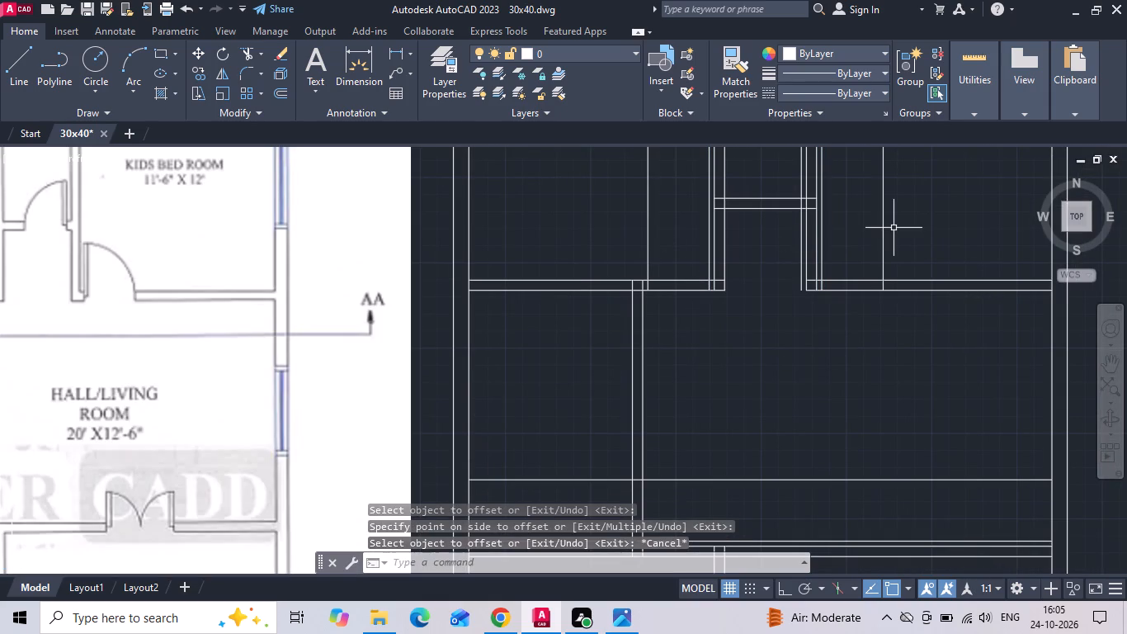
key("Return")
type("2'6")
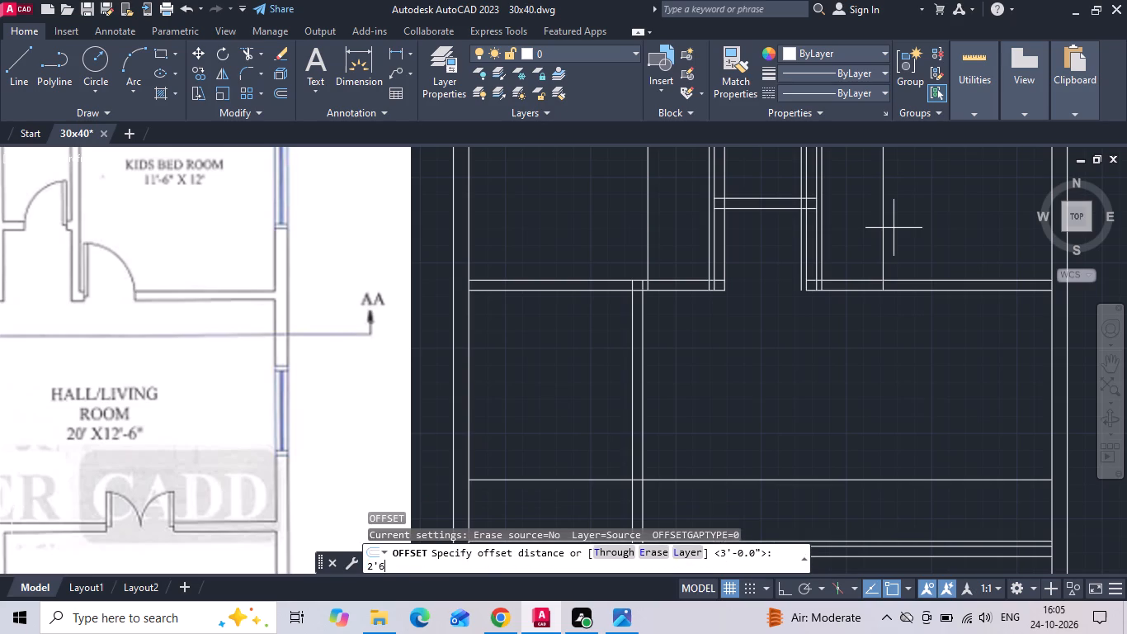
key("Return")
middle_click_drag(852, 245, 829, 303)
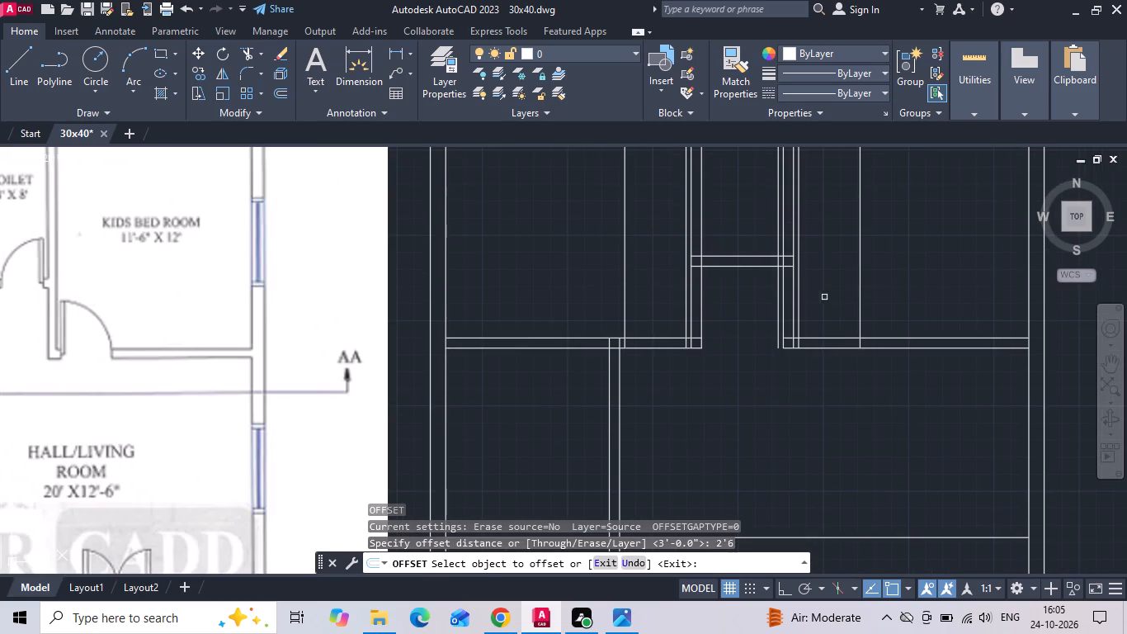
left_click(778, 242)
left_click(754, 220)
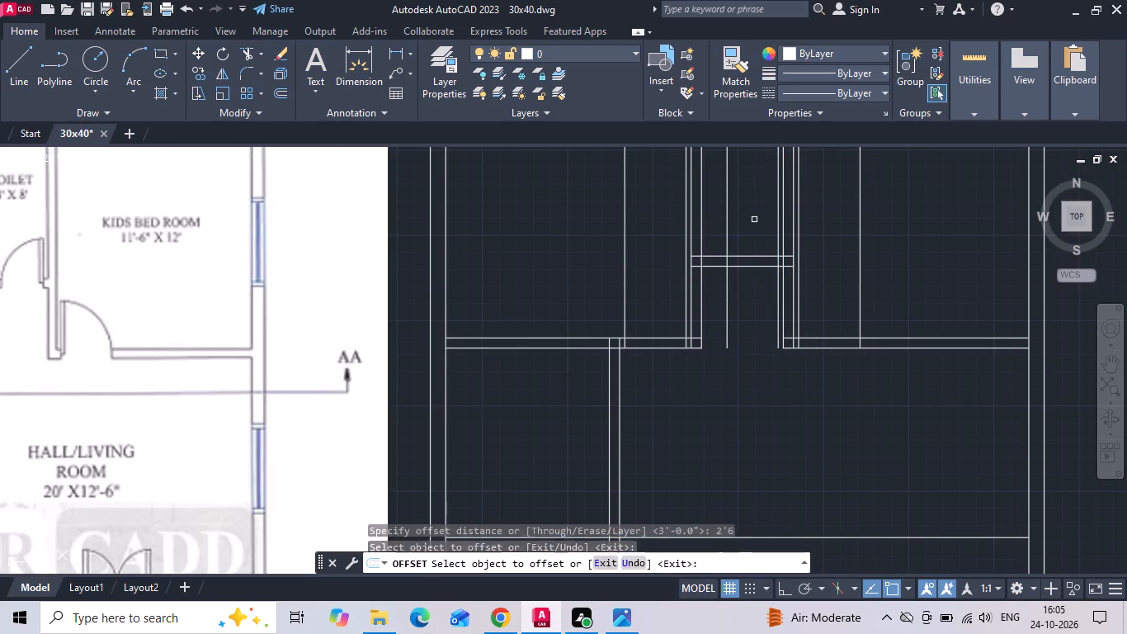
key("Escape")
Trim the toilet's front wall between the 2'6" door lines and remove the surplus jamb lines above and below it.
type("tr")
key("space")
key("space")
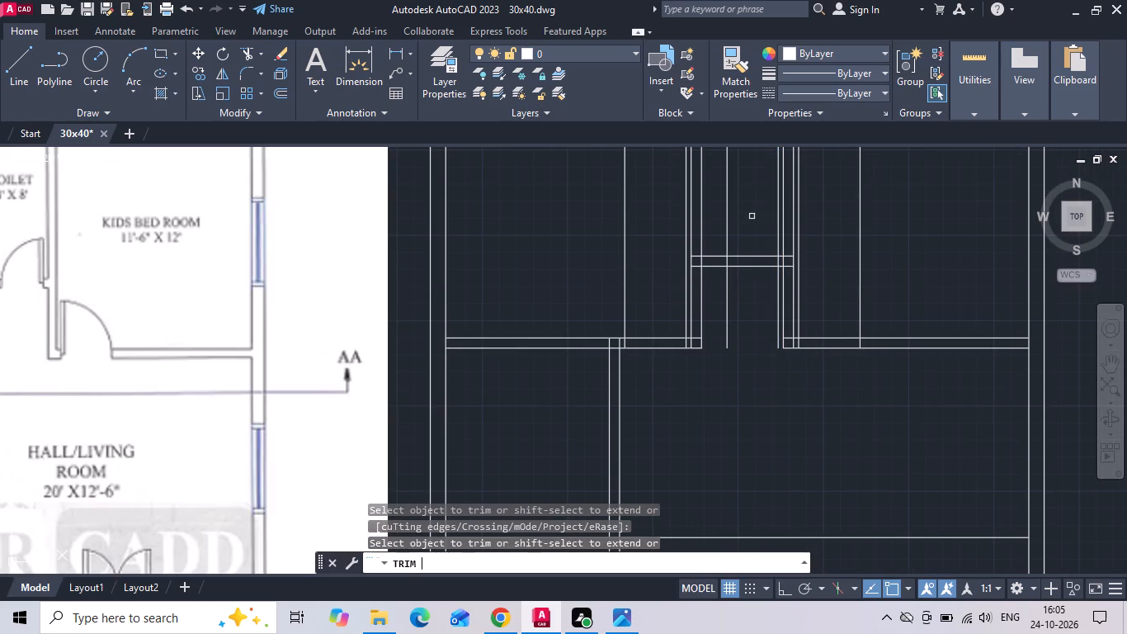
scroll(748, 226, "up", 1)
left_click_drag(748, 226, 720, 362)
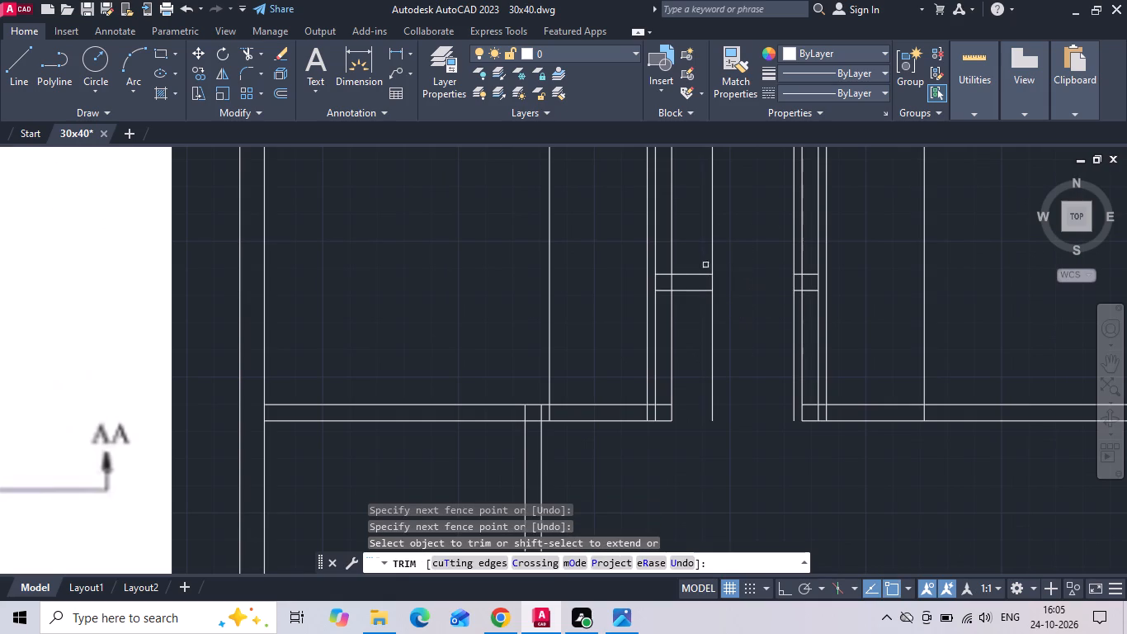
left_click_drag(709, 236, 711, 373)
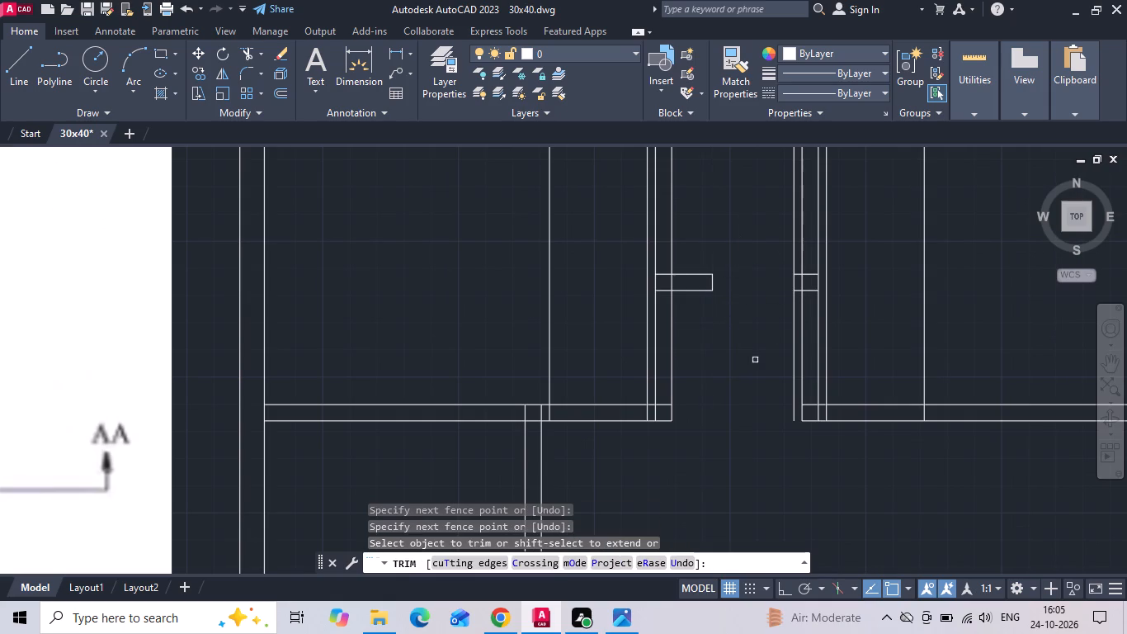
left_click(795, 321)
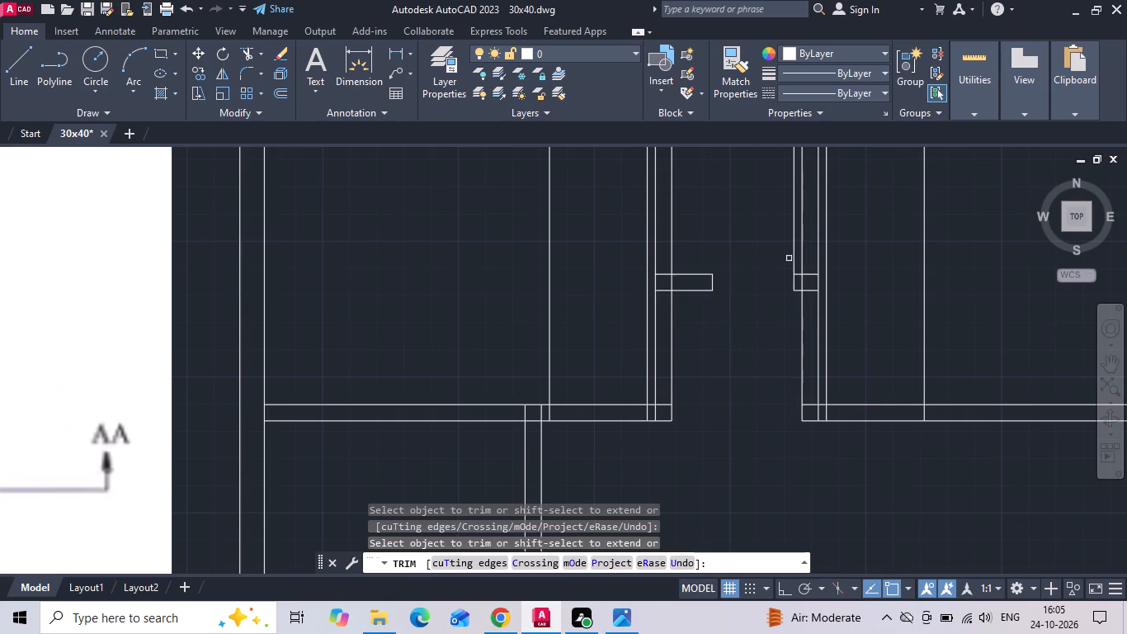
left_click(794, 245)
Trim the overlapping lines where both stubs of the toilet's front wall join the two side partitions.
scroll(824, 272, "up", 2)
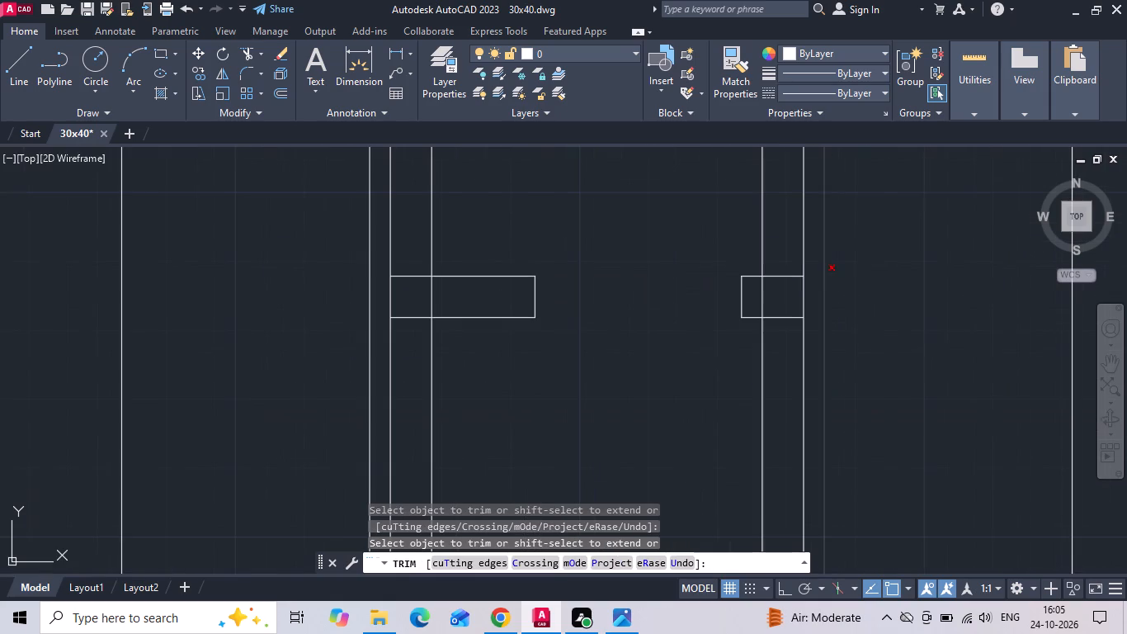
left_click_drag(790, 266, 790, 275)
left_click(783, 328)
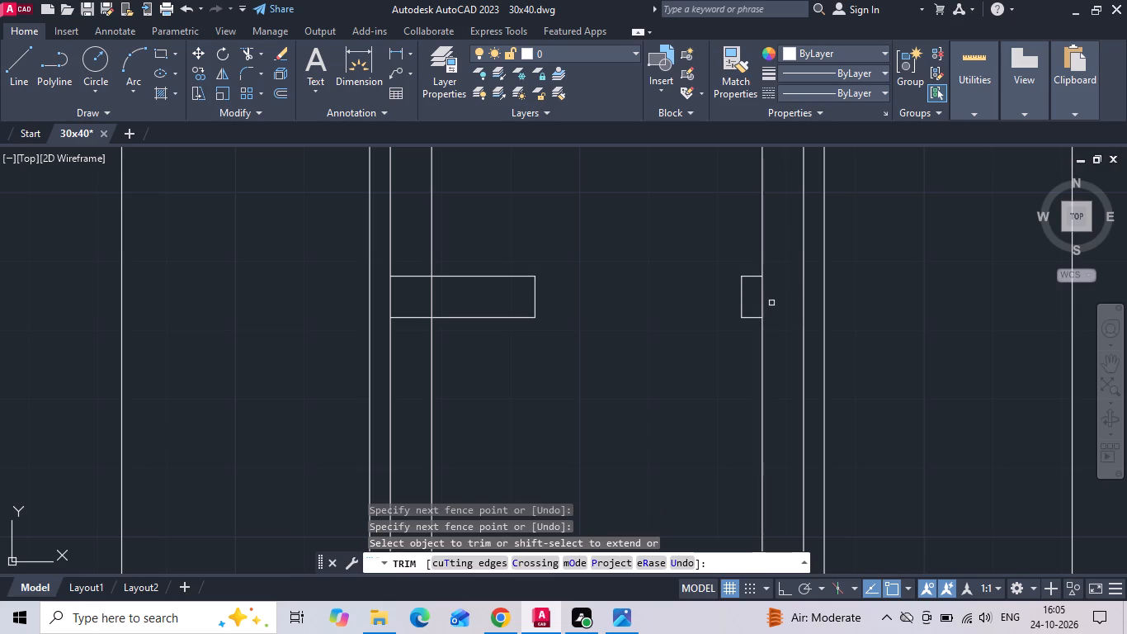
left_click(765, 293)
scroll(771, 286, "down", 2)
scroll(643, 305, "up", 1)
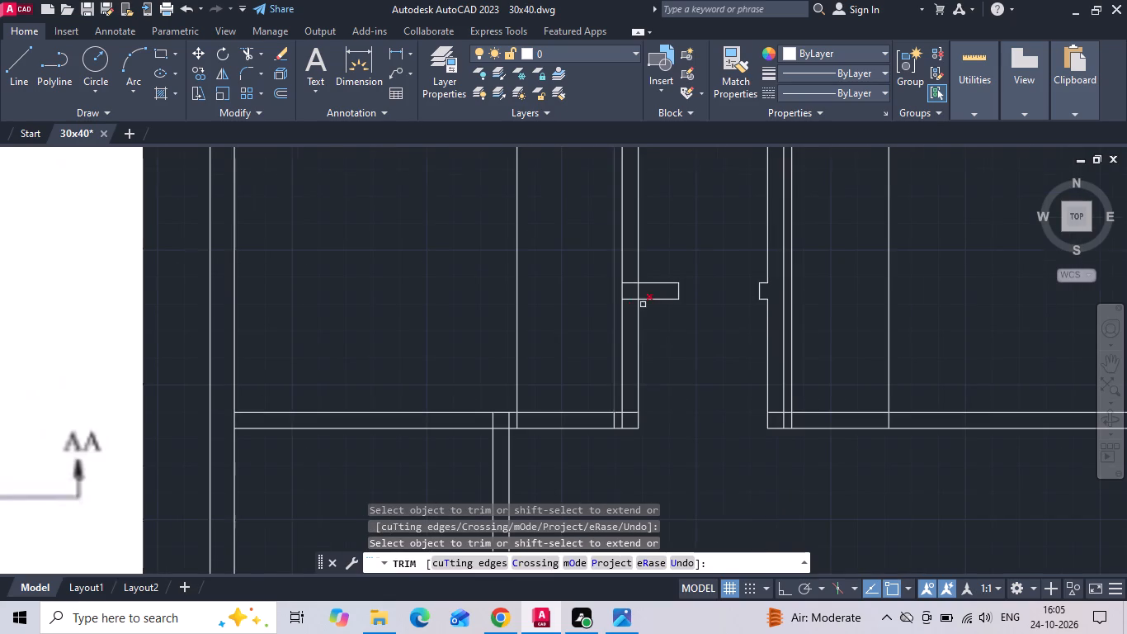
left_click_drag(625, 258, 625, 281)
left_click(625, 299)
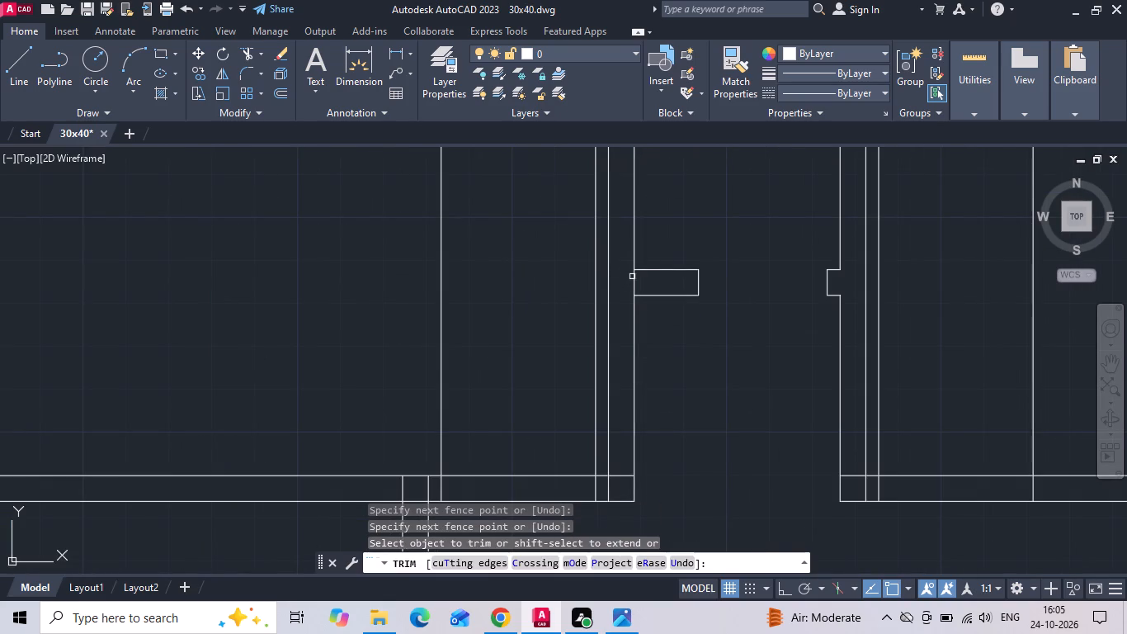
left_click(634, 282)
Trim the master bedroom's lower wall between its door lines and remove the surplus jamb lines above the wall.
scroll(746, 247, "down", 1)
middle_click_drag(630, 434, 615, 351)
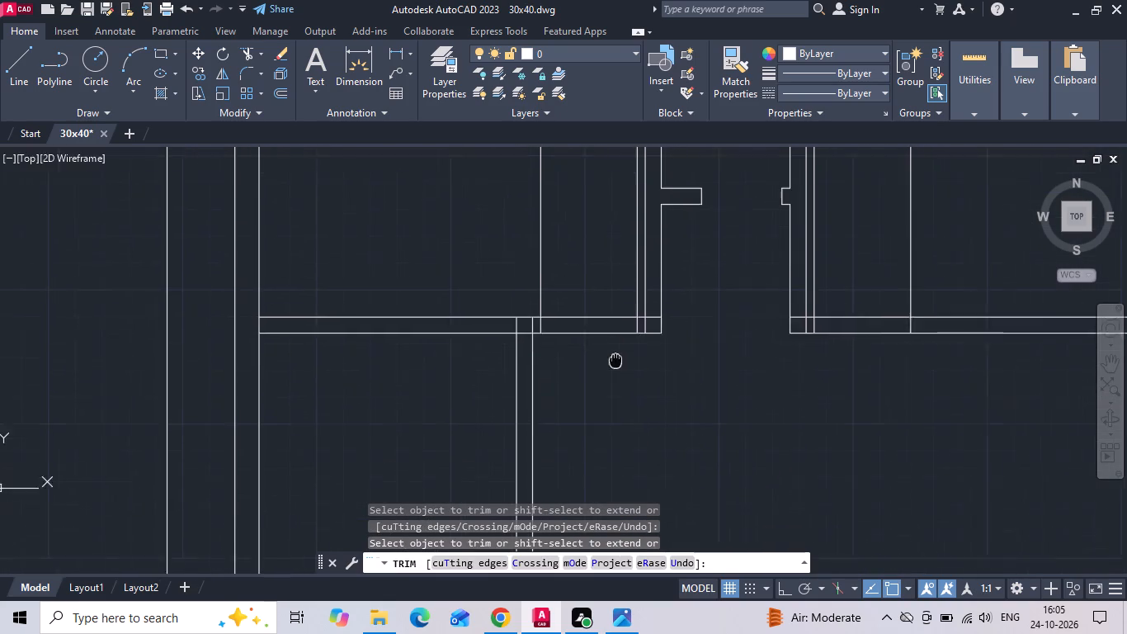
middle_click_drag(615, 351, 615, 344)
scroll(599, 303, "up", 2)
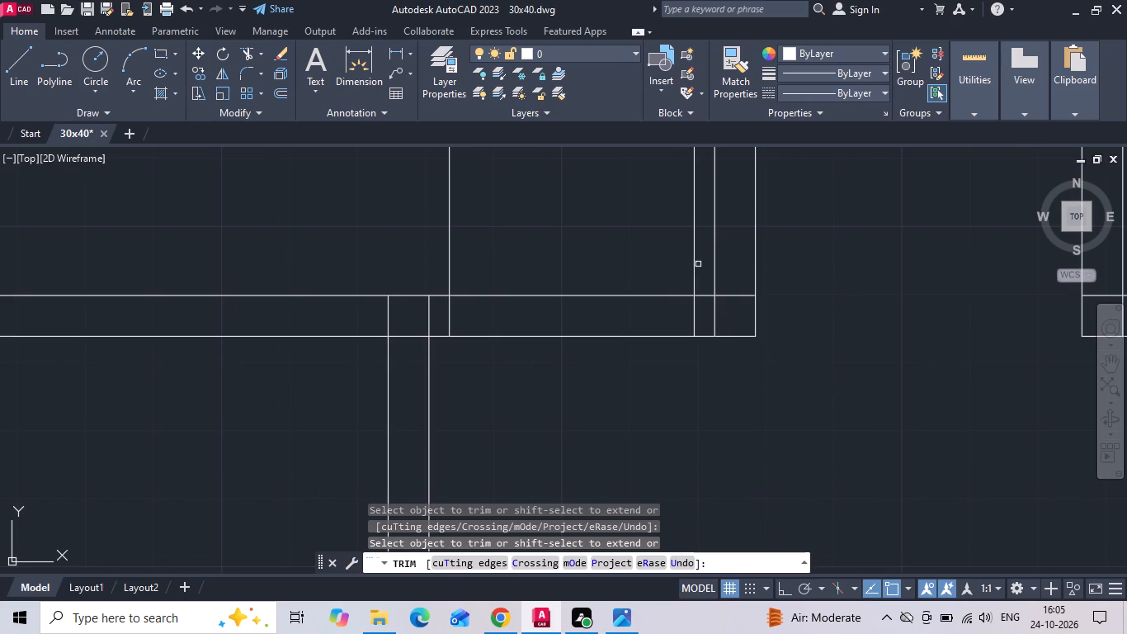
left_click(698, 265)
left_click(422, 237)
left_click_drag(563, 255, 566, 378)
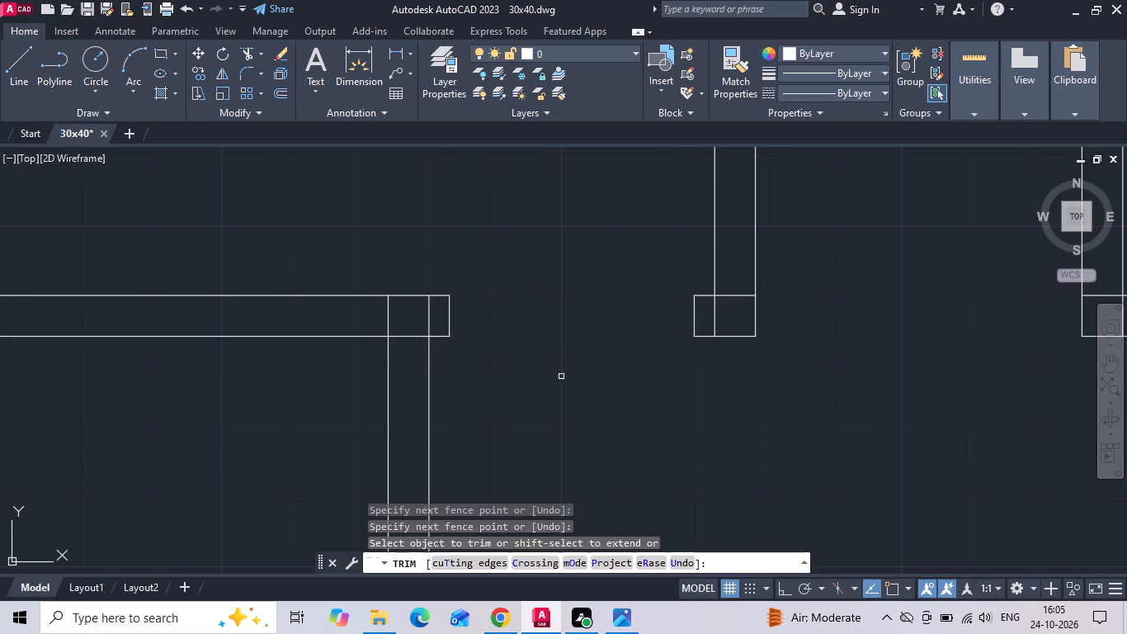
Trim the overlapping lines at the kitchen partition's upper junction and at the master bedroom–toilet partition's lower corner.
left_click(439, 319)
left_click(353, 312)
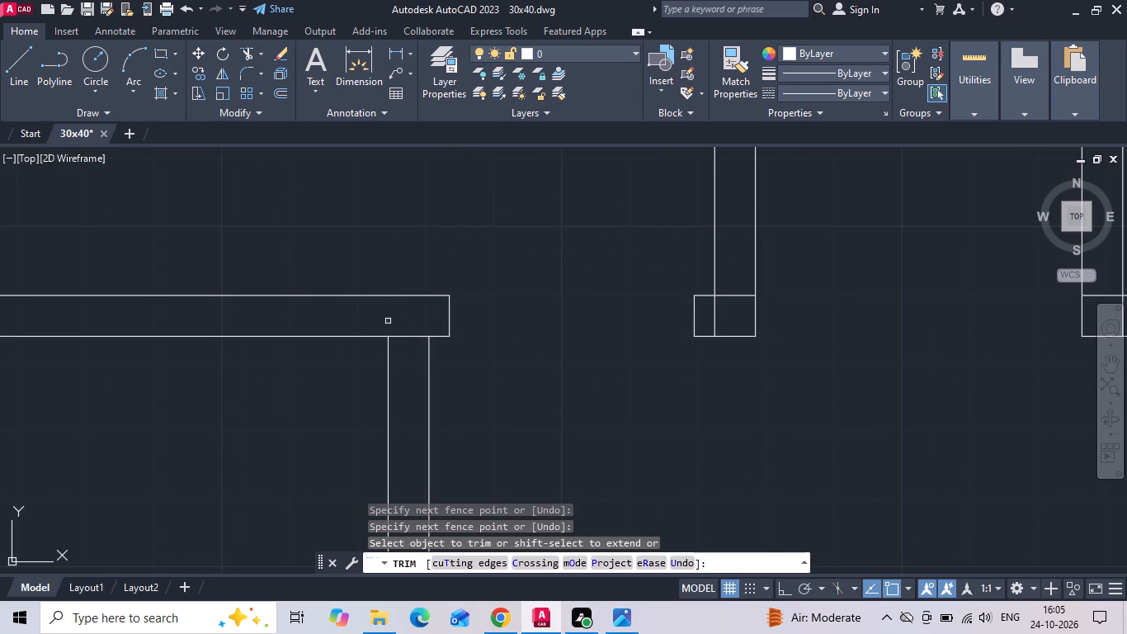
left_click(408, 336)
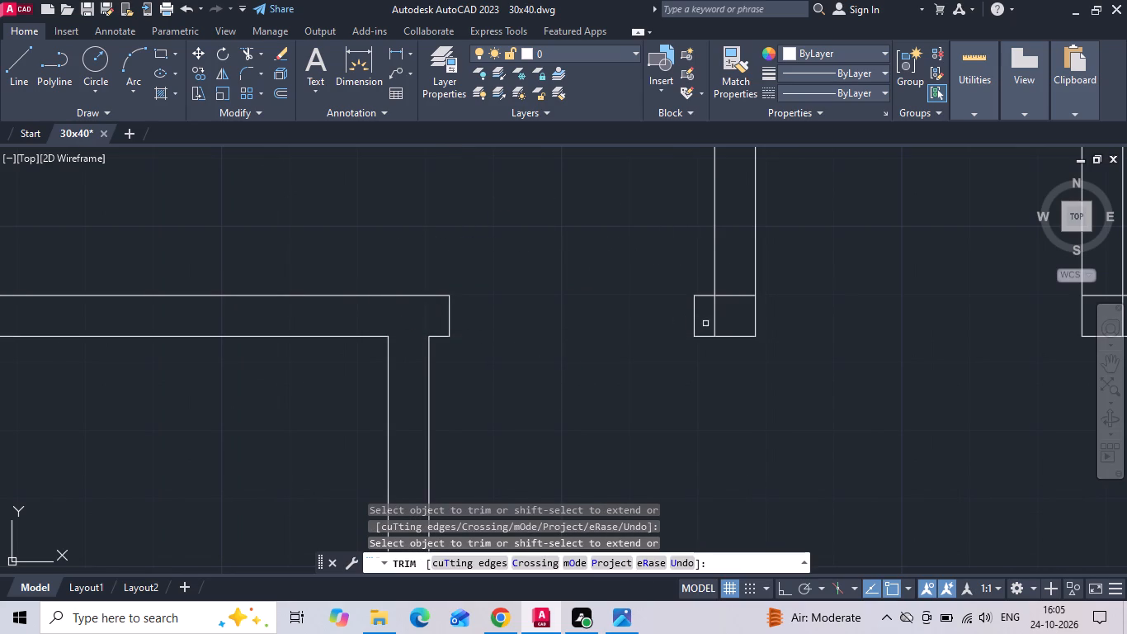
left_click_drag(707, 324, 738, 272)
scroll(557, 291, "down", 4)
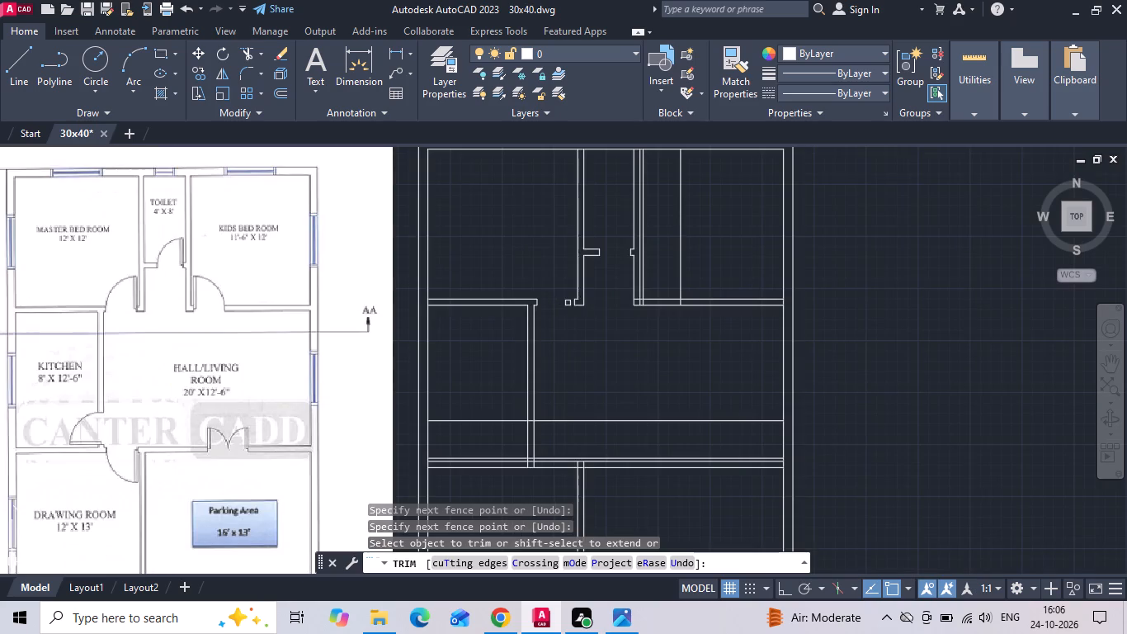
Cut the kids bedroom door opening in its lower wall, trimming the surplus jamb lines and the overlaps at the toilet partition corner.
scroll(669, 278, "up", 3)
left_click(726, 301)
scroll(566, 337, "up", 1)
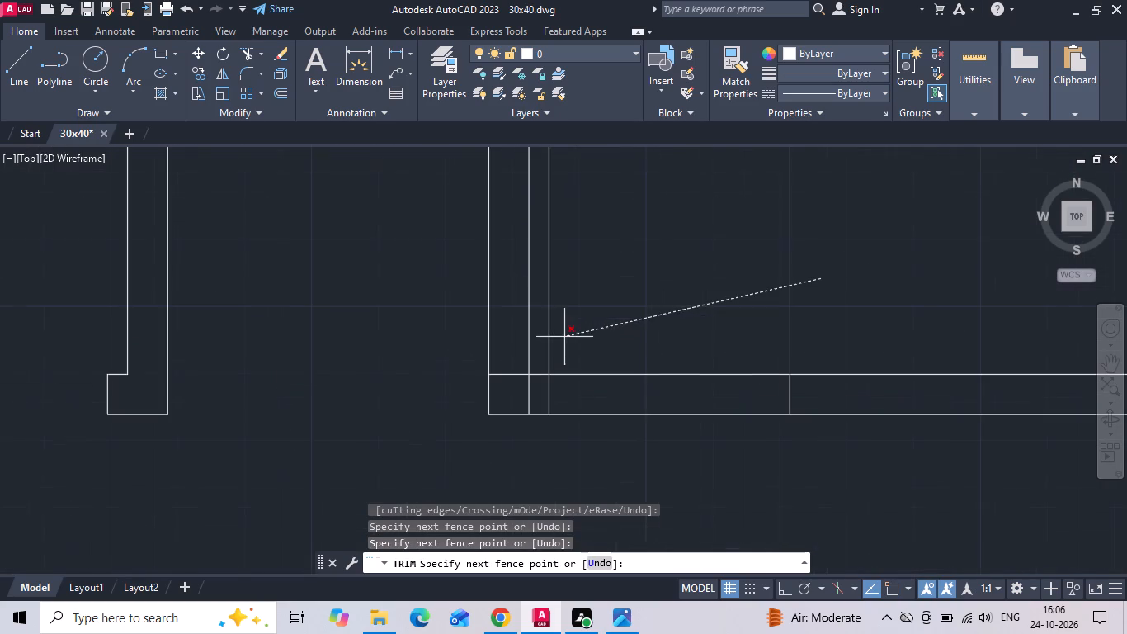
left_click(544, 336)
left_click(518, 374)
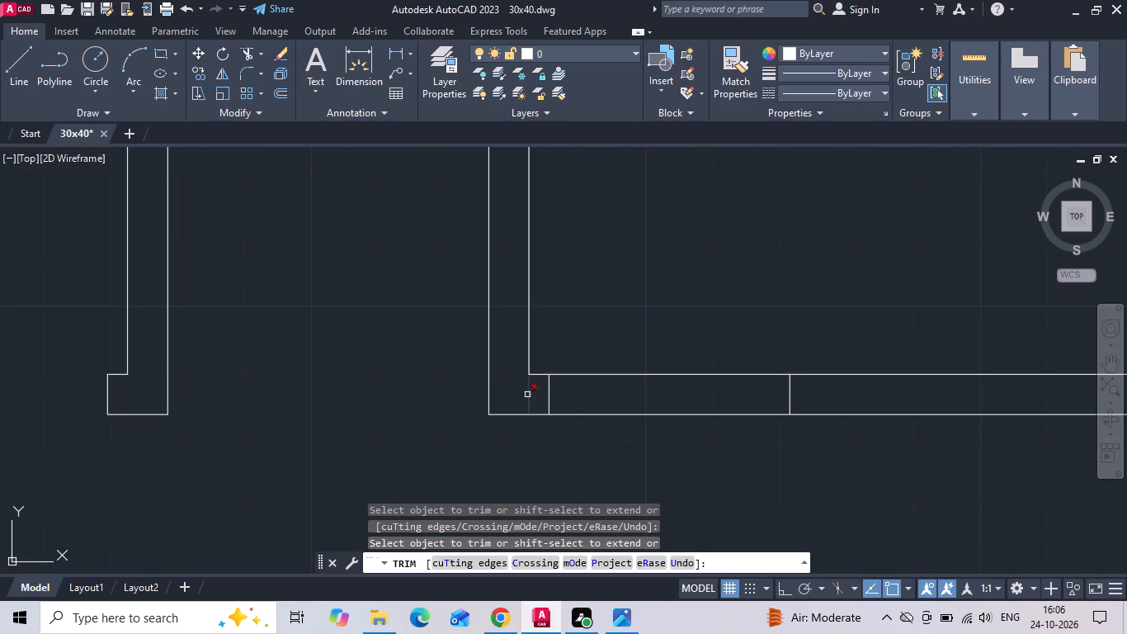
left_click(527, 395)
left_click_drag(643, 319, 631, 418)
scroll(625, 447, "down", 2)
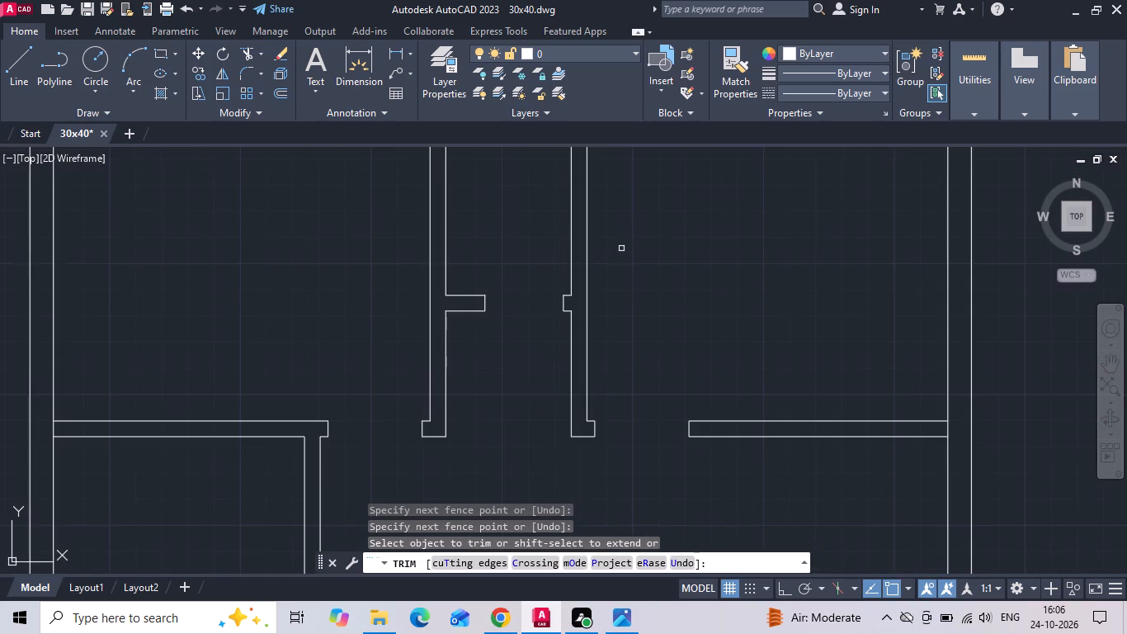
Trim the top outer wall's inner line between the faces of both toilet side partitions.
scroll(621, 258, "down", 2)
scroll(545, 177, "up", 3)
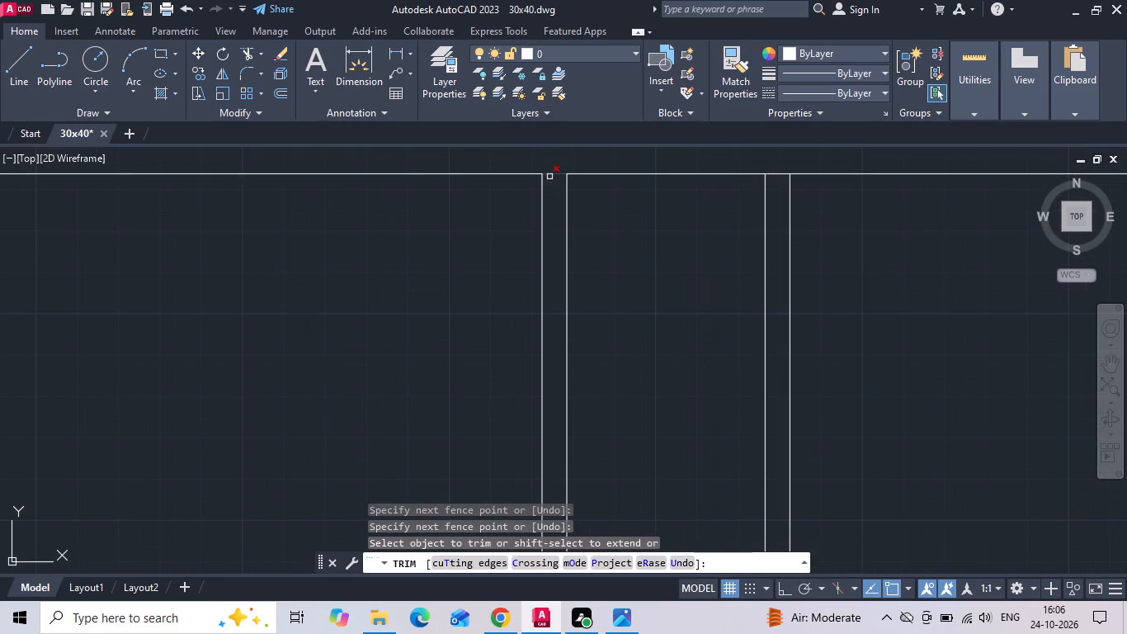
left_click(552, 173)
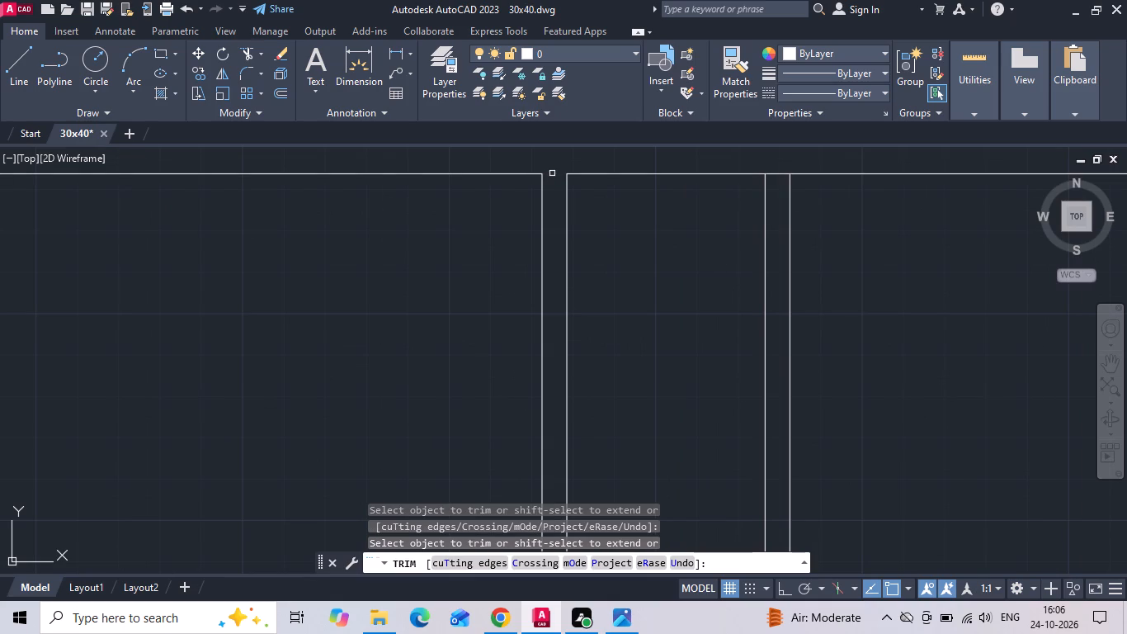
scroll(445, 204, "down", 3)
scroll(514, 210, "up", 2)
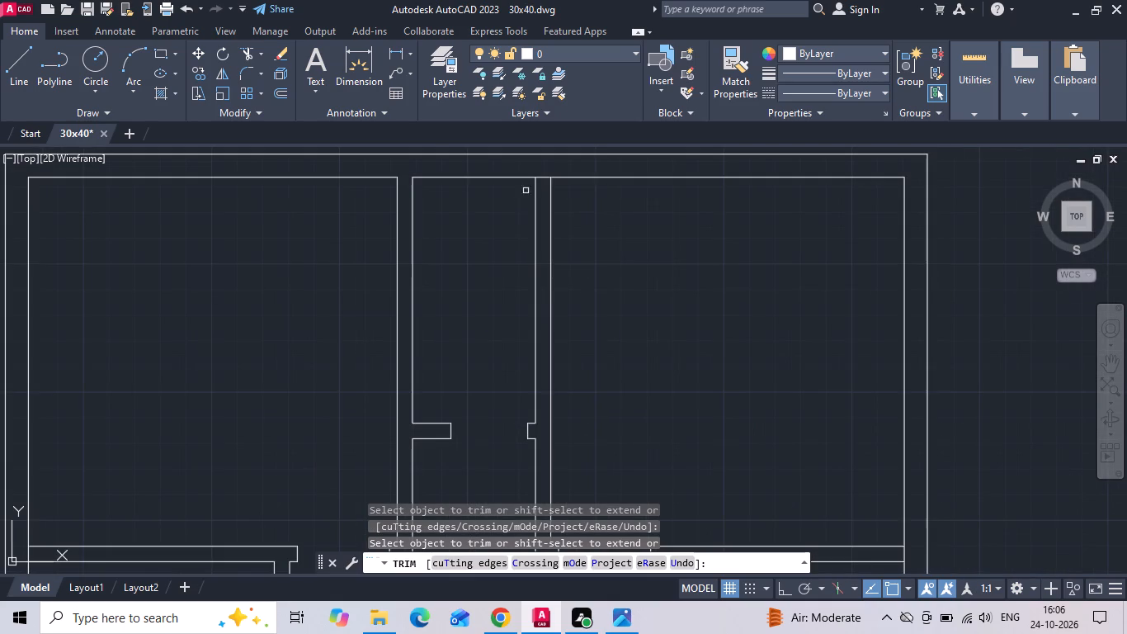
left_click(546, 177)
scroll(691, 258, "down", 2)
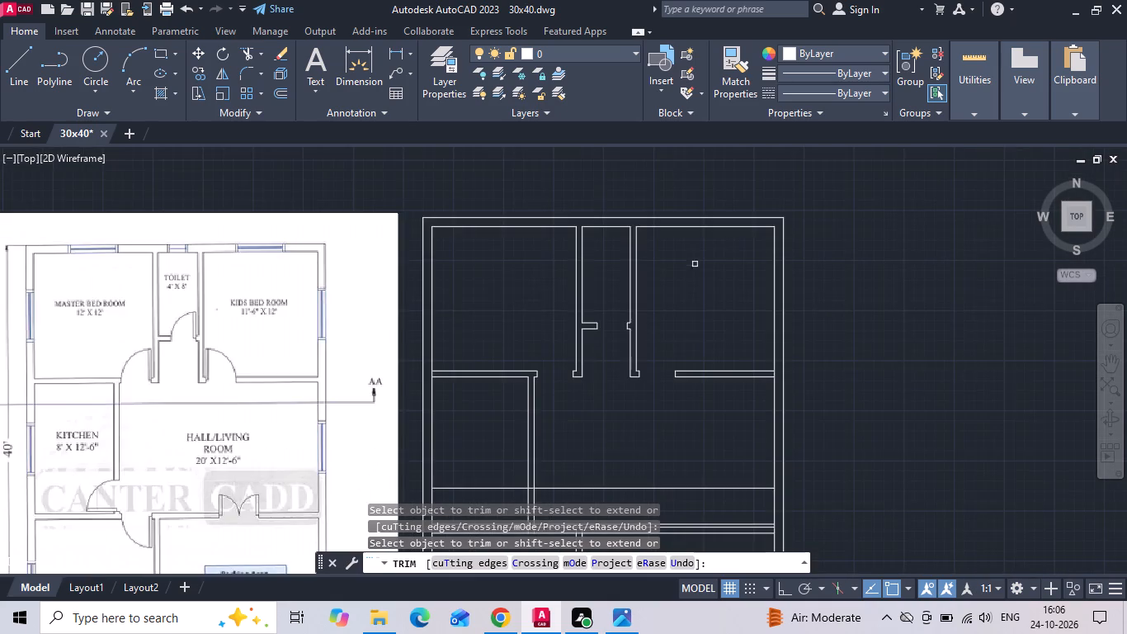
Trim the inner lines of the right and left outer walls where the bedrooms' lower walls meet them.
scroll(791, 409, "up", 2)
left_click(744, 322)
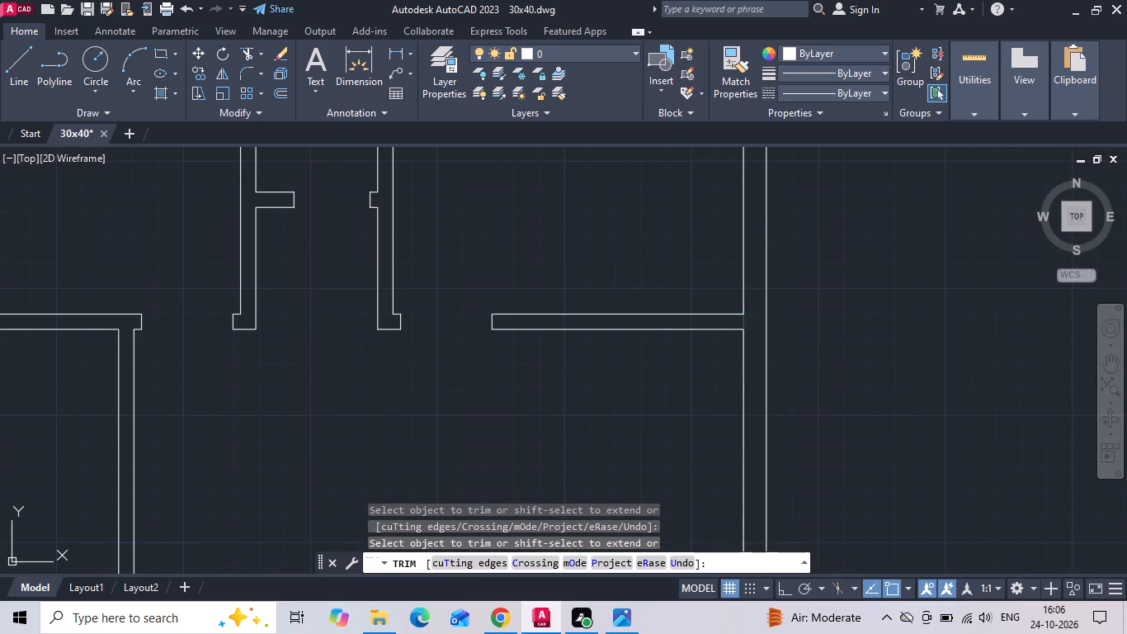
scroll(873, 272, "down", 1)
scroll(242, 307, "up", 1)
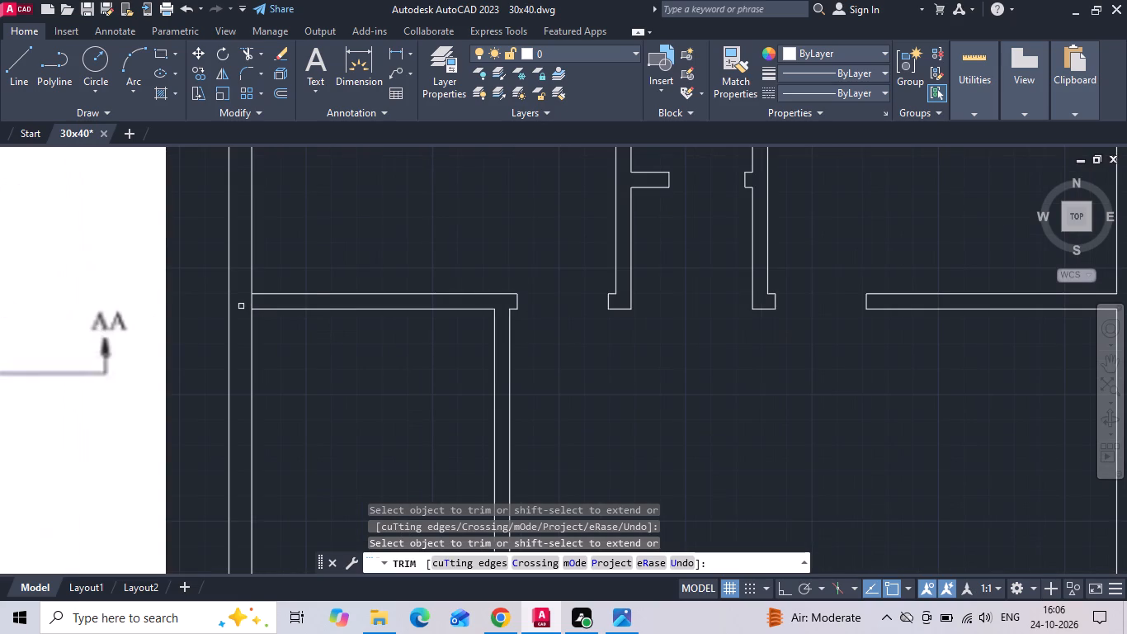
left_click(251, 301)
scroll(399, 228, "down", 3)
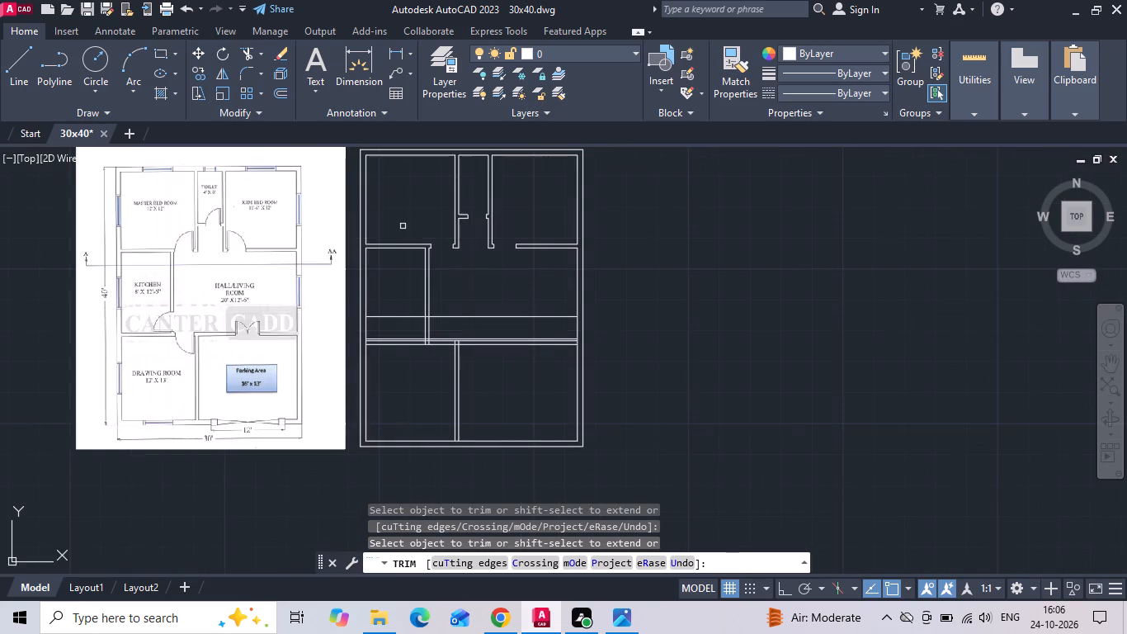
Cut the kitchen door opening in the kitchen–hall partition, trimming the surplus jamb lines and the overlaps at the wall below.
scroll(385, 385, "up", 1)
scroll(469, 293, "up", 2)
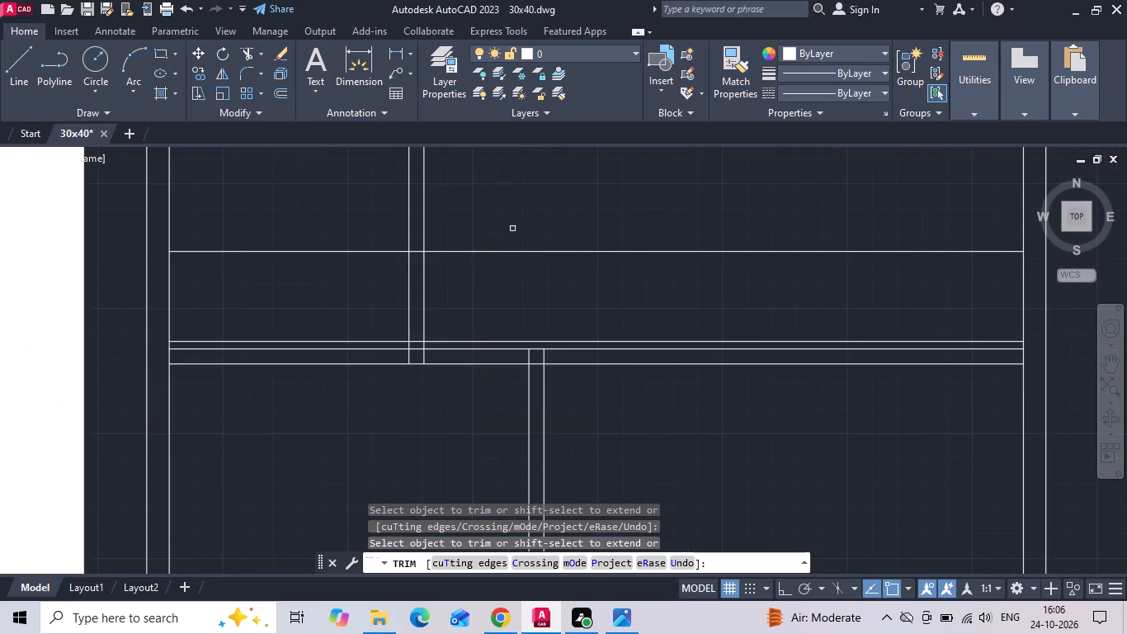
left_click_drag(515, 239, 320, 214)
scroll(398, 337, "up", 1)
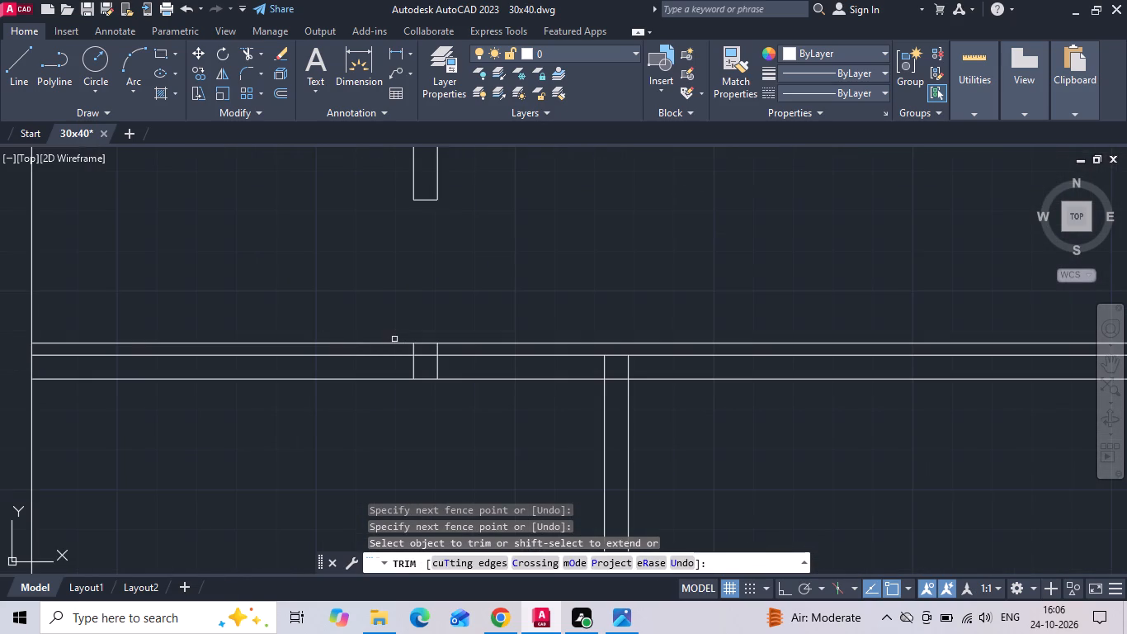
left_click(394, 342)
left_click(458, 344)
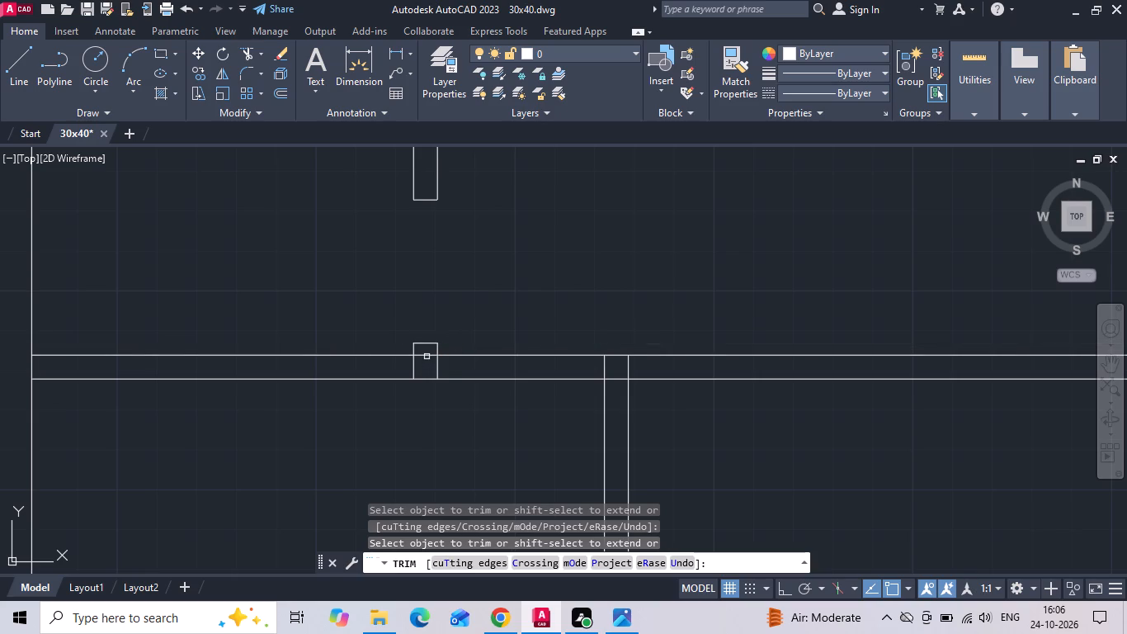
left_click(427, 353)
left_click(416, 369)
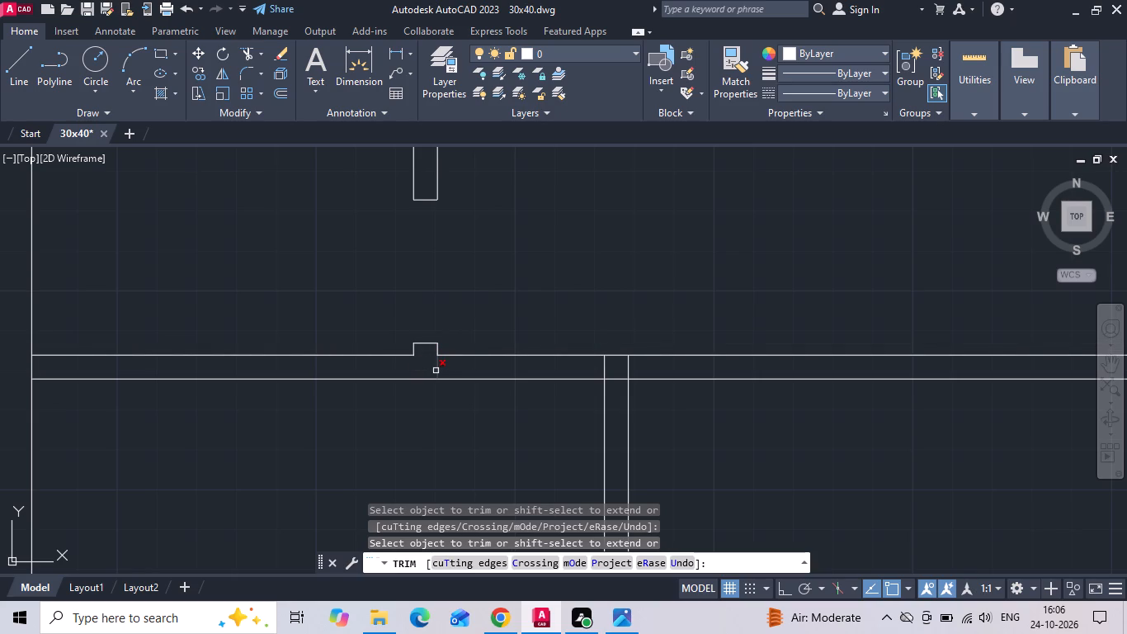
left_click(436, 370)
Trim the outer wall's inner line at the left end of the wall below the kitchen and at the drawing room–parking partition's foot.
left_click(33, 369)
scroll(540, 305, "down", 3)
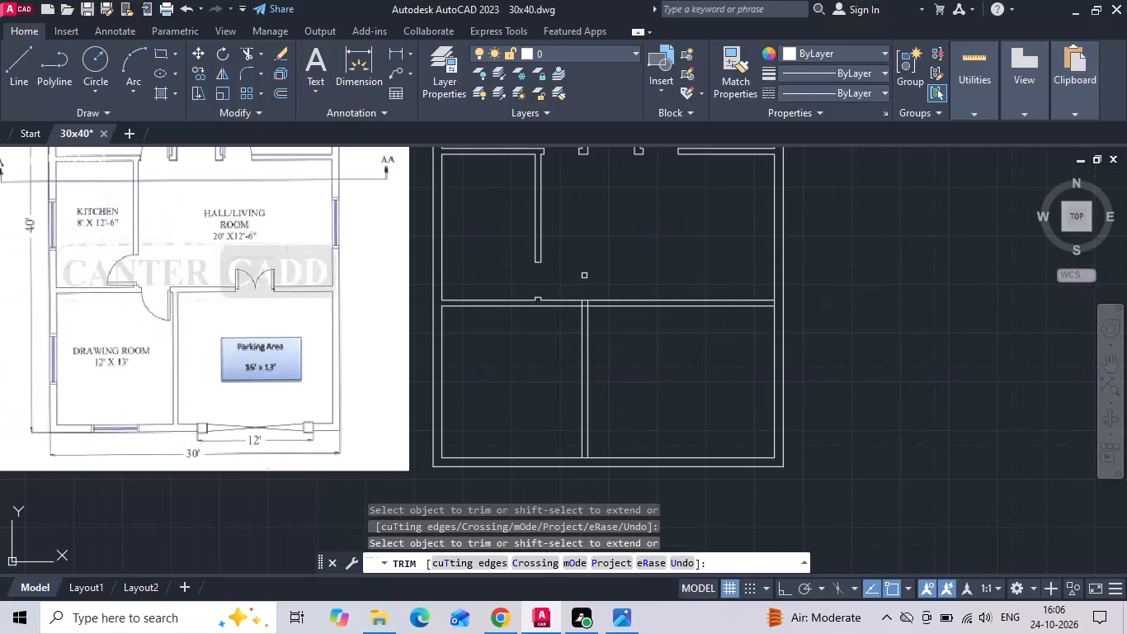
scroll(581, 470, "up", 3)
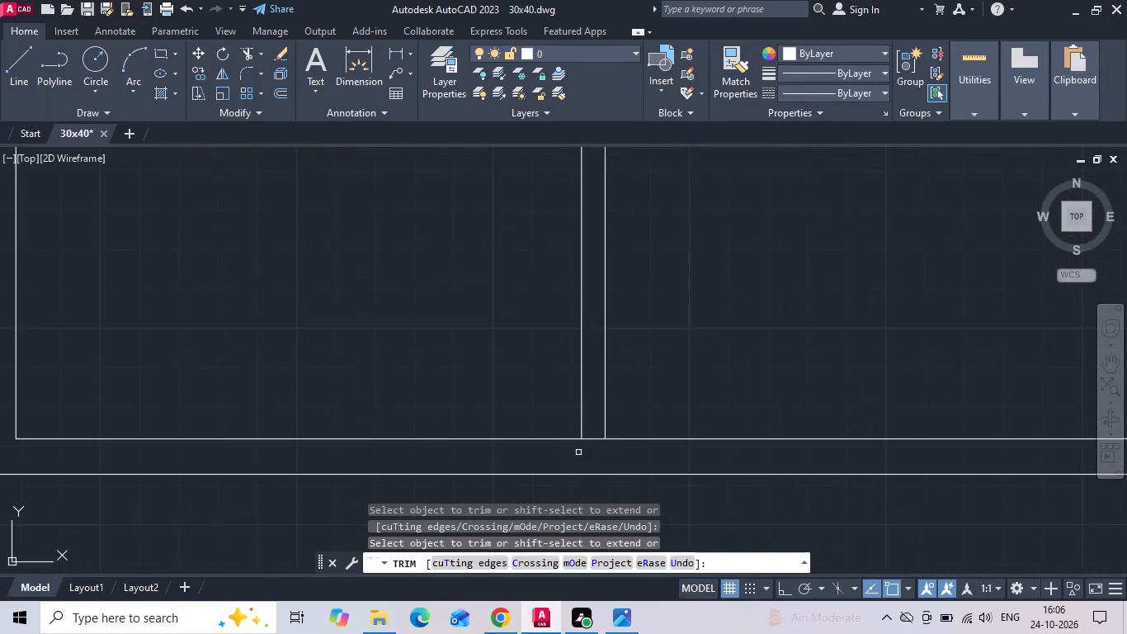
scroll(578, 452, "up", 1)
left_click(597, 437)
left_click(596, 403)
Trim the right outer wall's inner line where the wall between the hall and parking area meets it.
scroll(596, 403, "down", 3)
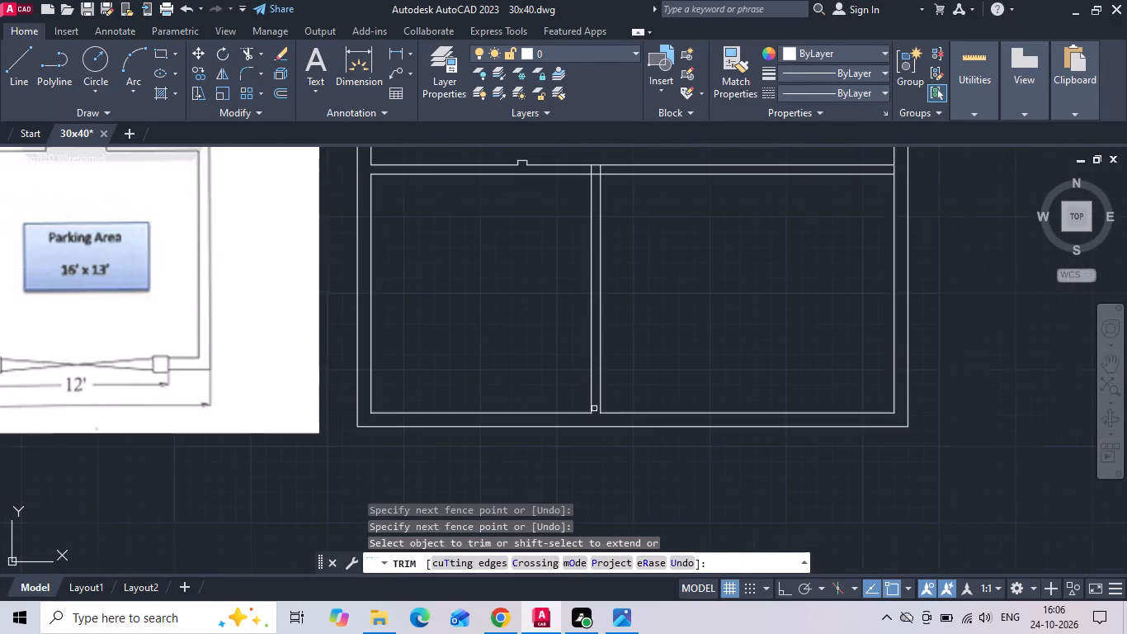
middle_click_drag(696, 340, 640, 414)
scroll(856, 249, "up", 2)
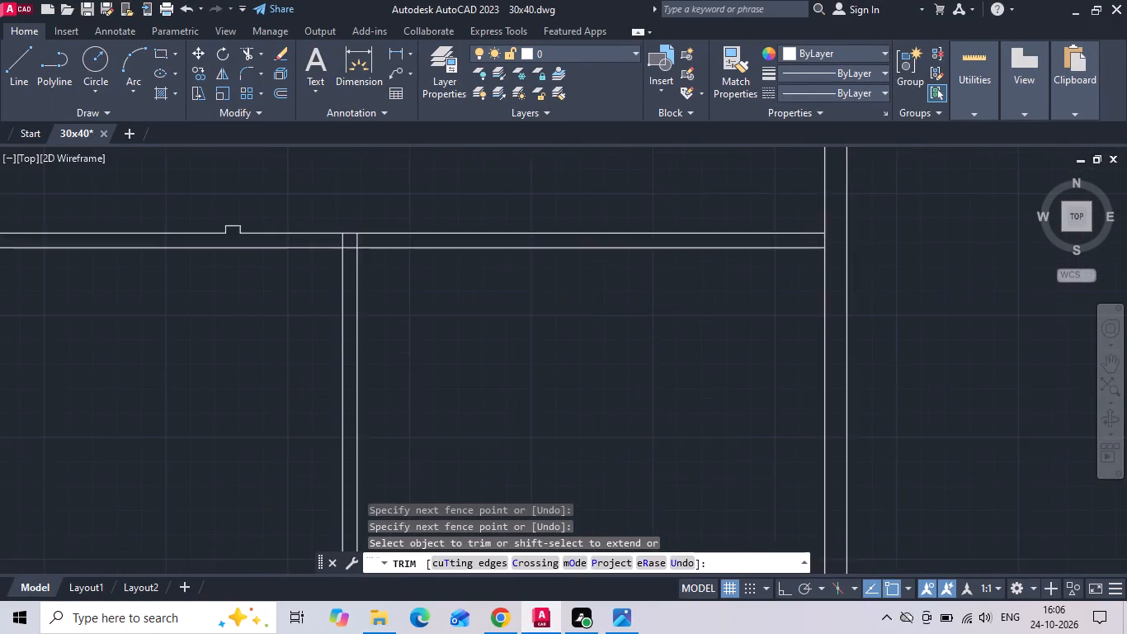
left_click(824, 235)
left_click(766, 237)
scroll(796, 248, "down", 1)
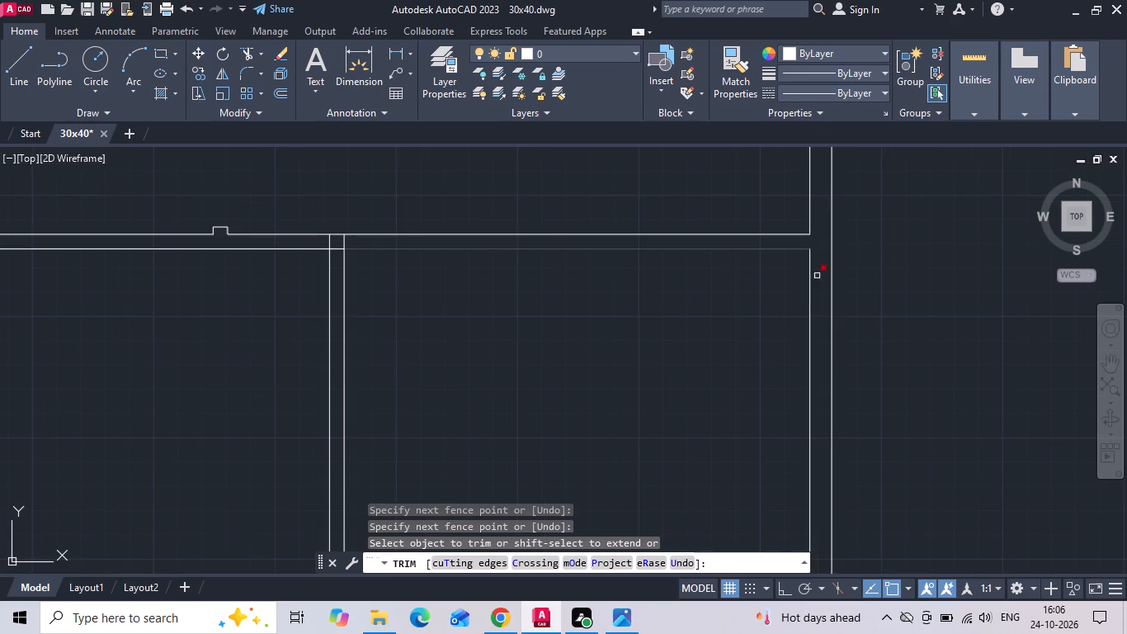
Trim the overlapping lines at the head of the drawing room–parking partition where it meets the wall above.
scroll(334, 236, "up", 3)
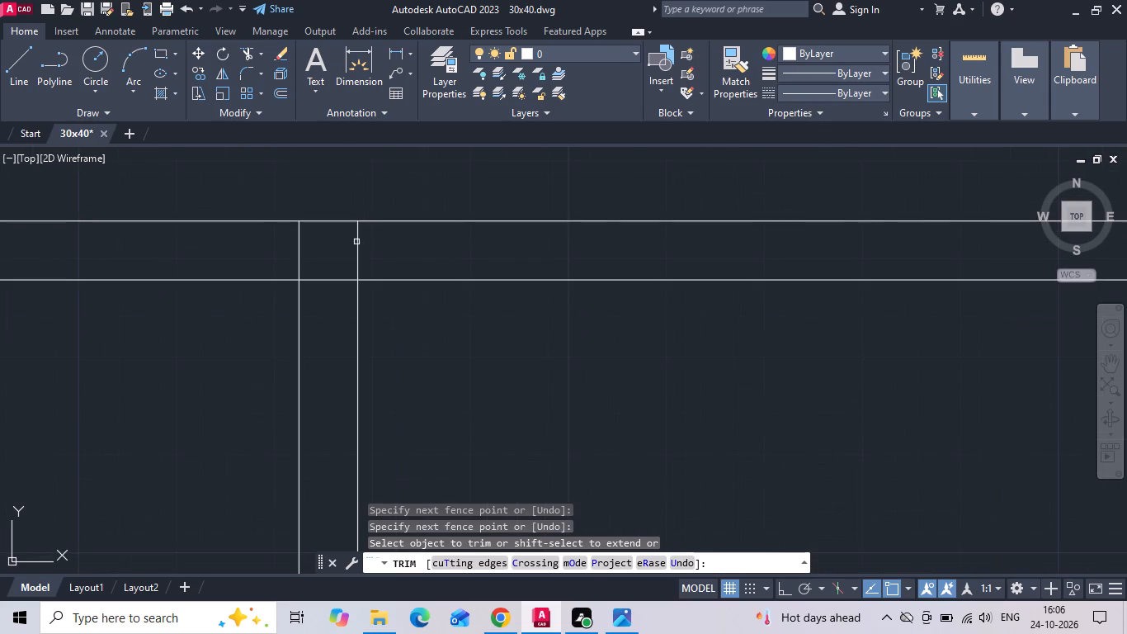
left_click(361, 240)
left_click(325, 290)
key("Escape")
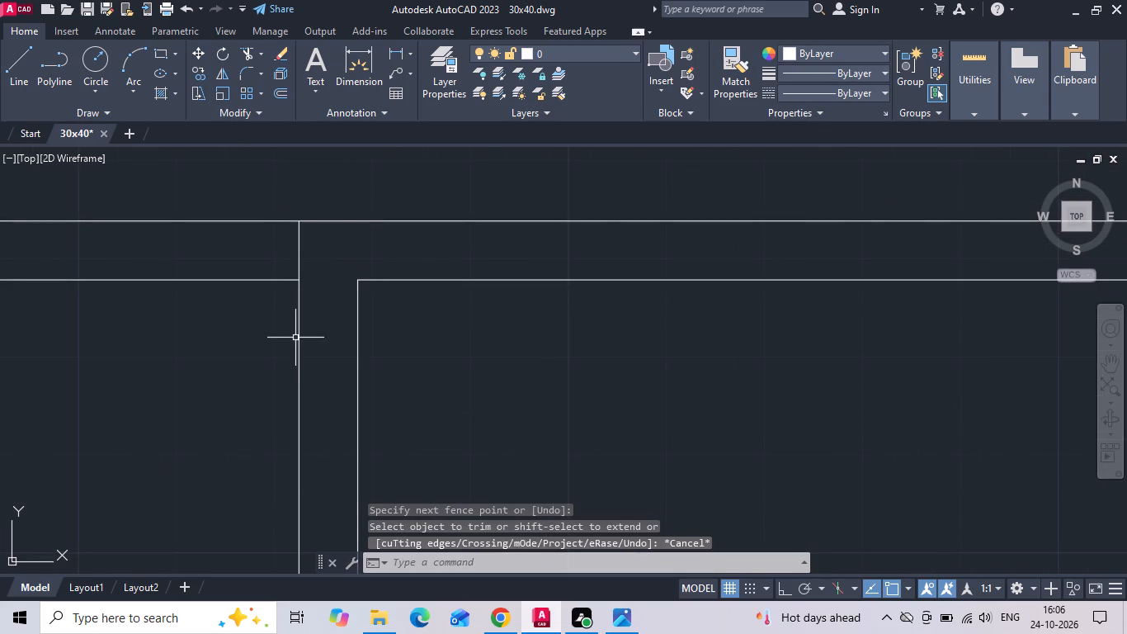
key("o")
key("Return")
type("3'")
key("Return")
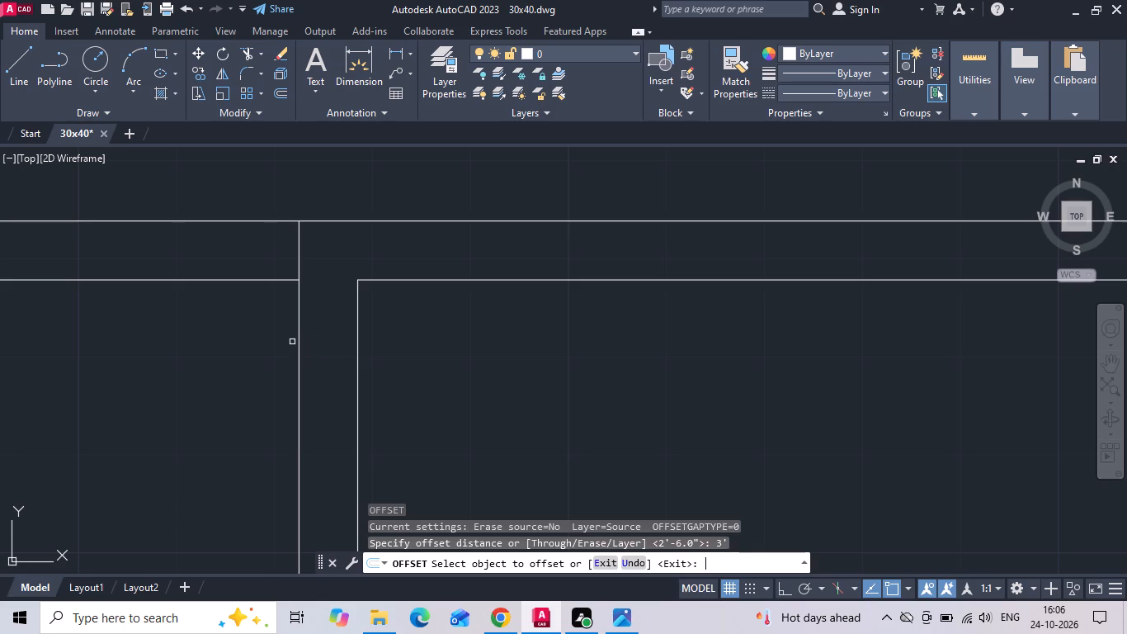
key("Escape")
Offset the drawing-room-side line of the drawing room–parking partition 3'3" into the drawing room.
key("o")
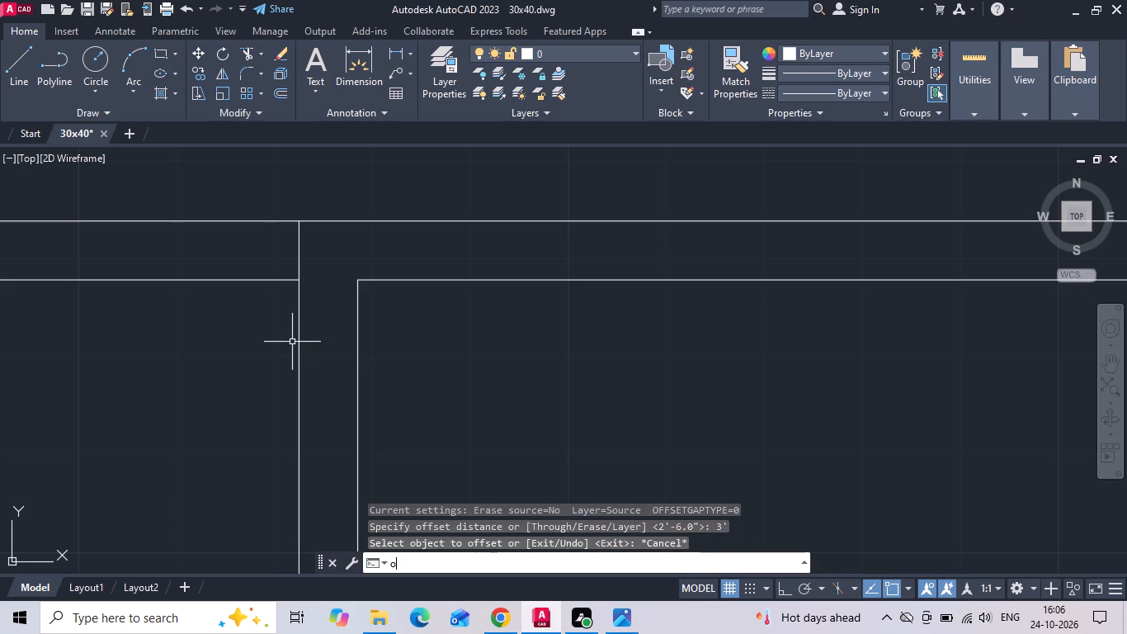
key("Return")
type("3'3")
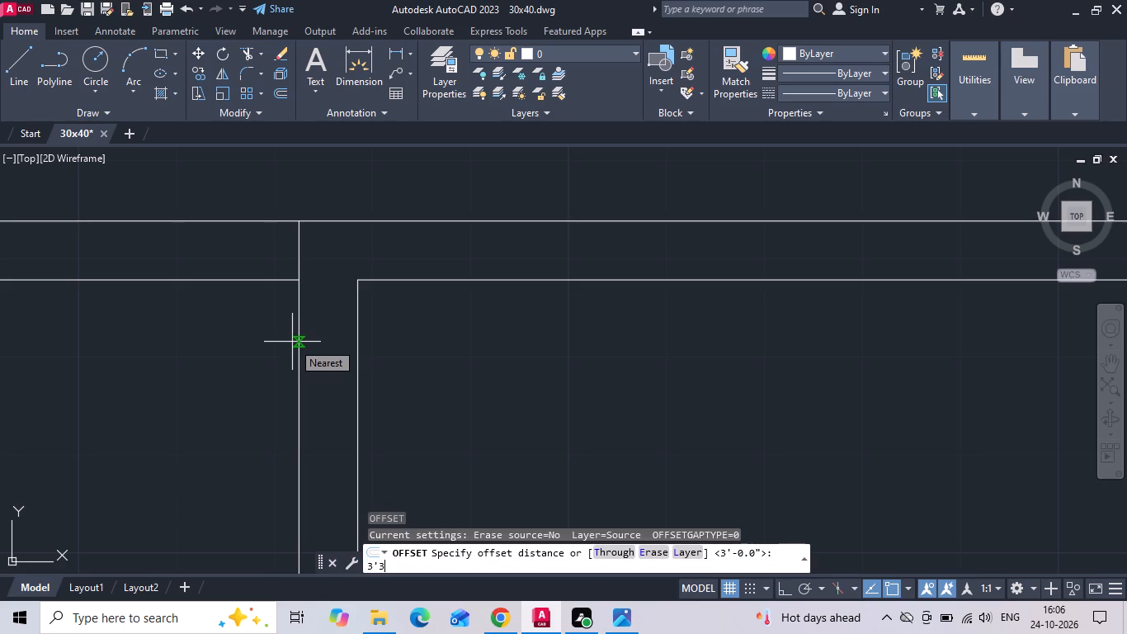
key("Return")
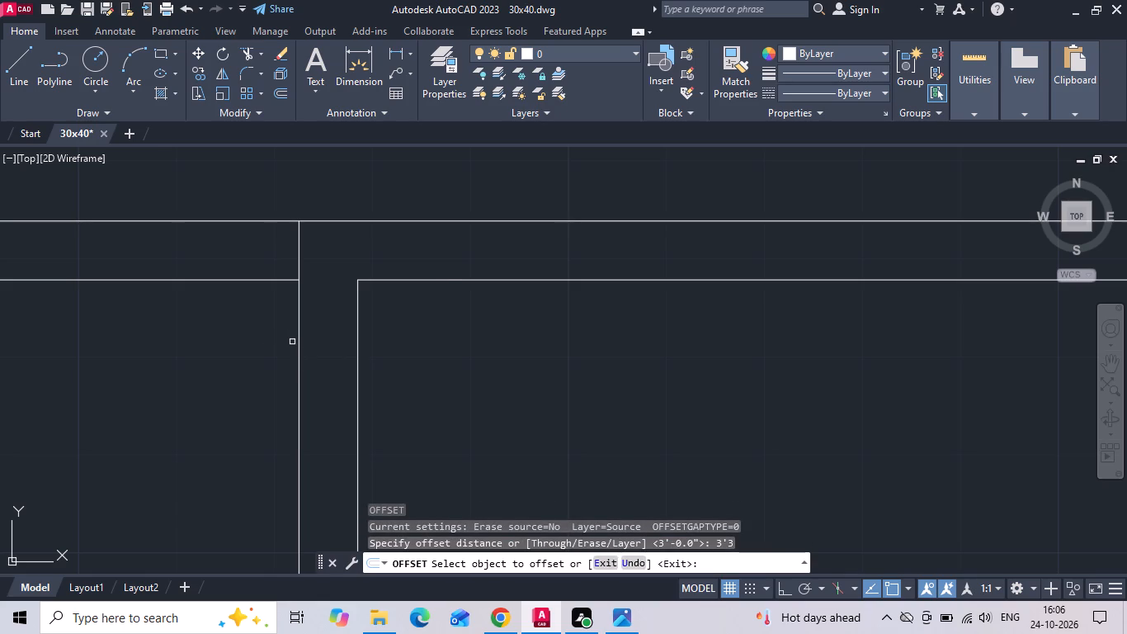
scroll(614, 285, "down", 1)
middle_click_drag(243, 292, 339, 288)
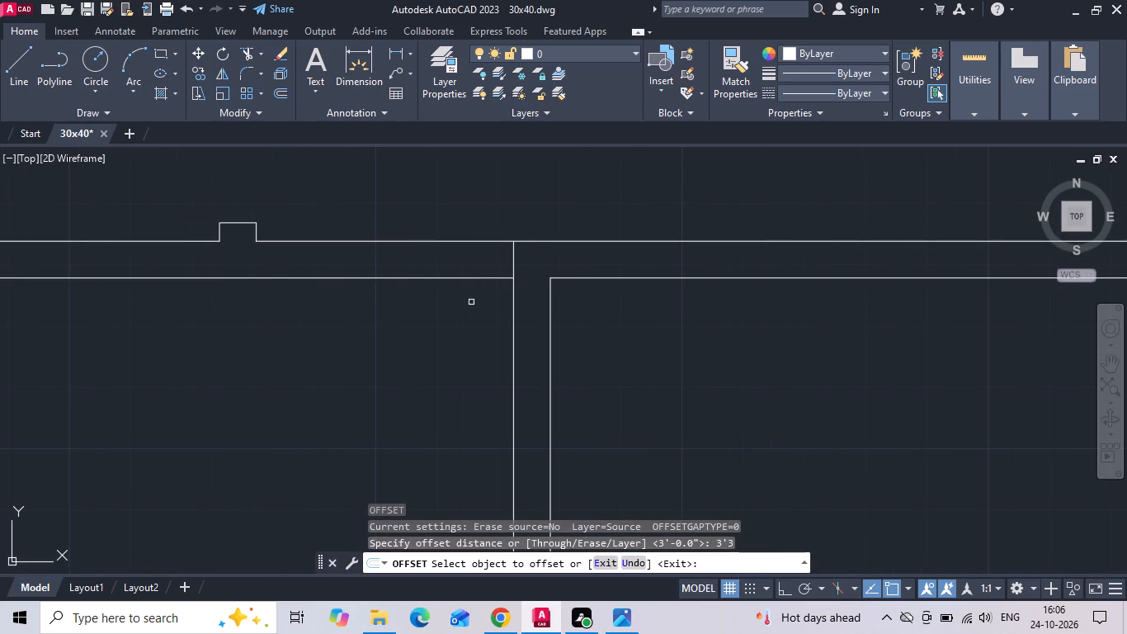
left_click(514, 313)
left_click(446, 338)
key("Escape")
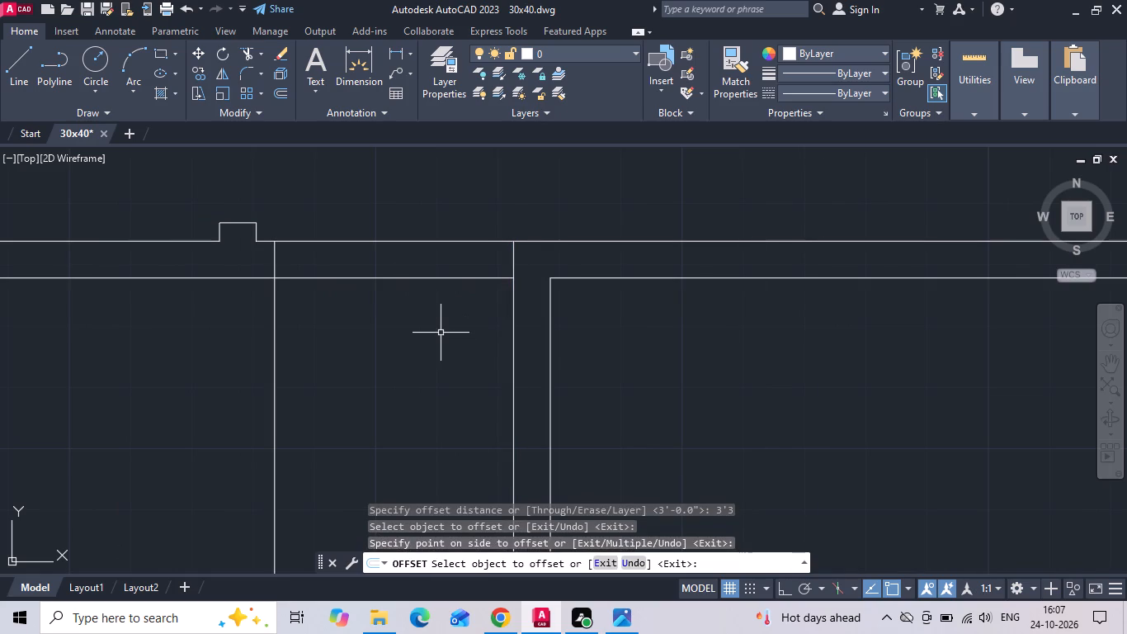
Offset the same partition line 3" into the drawing room for the near door jamb.
key("o")
key("Return")
key("3")
key("Return")
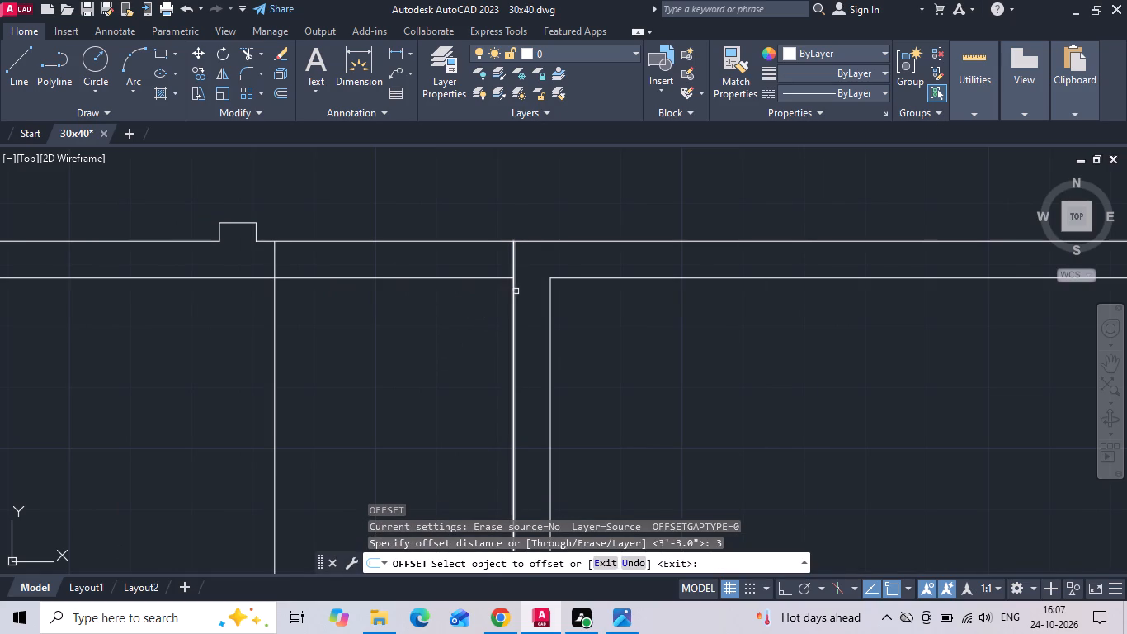
left_click(515, 300)
left_click(478, 319)
key("Escape")
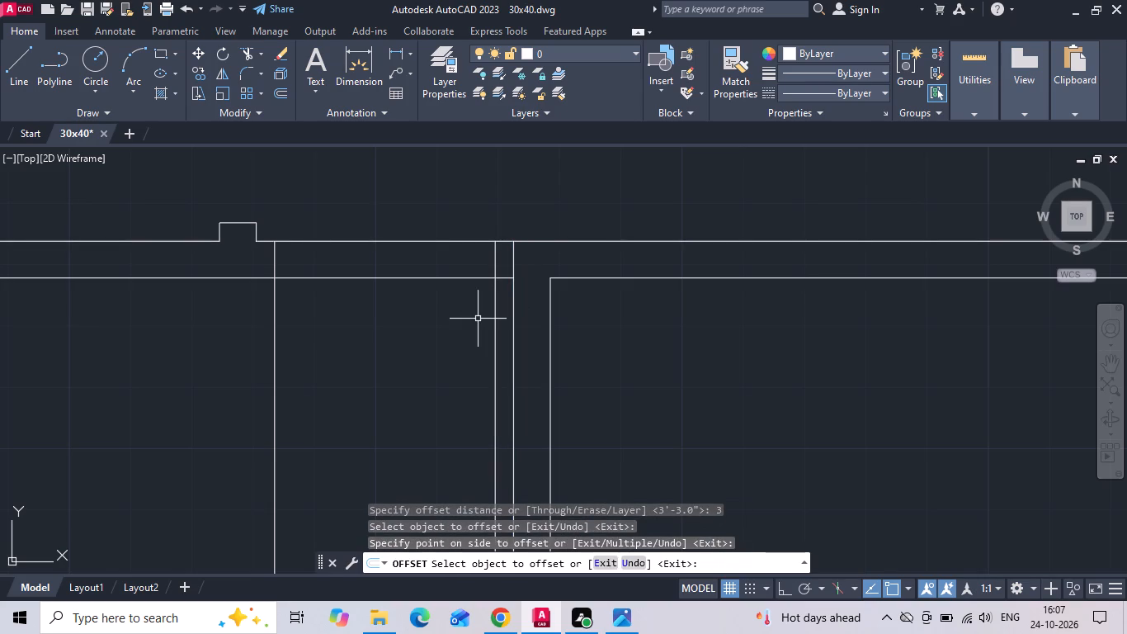
Cut the drawing room door opening by trimming the wall lines between the jambs, the surplus jamb lines and the partition line inside the wall.
type("tr")
key("space")
key("space")
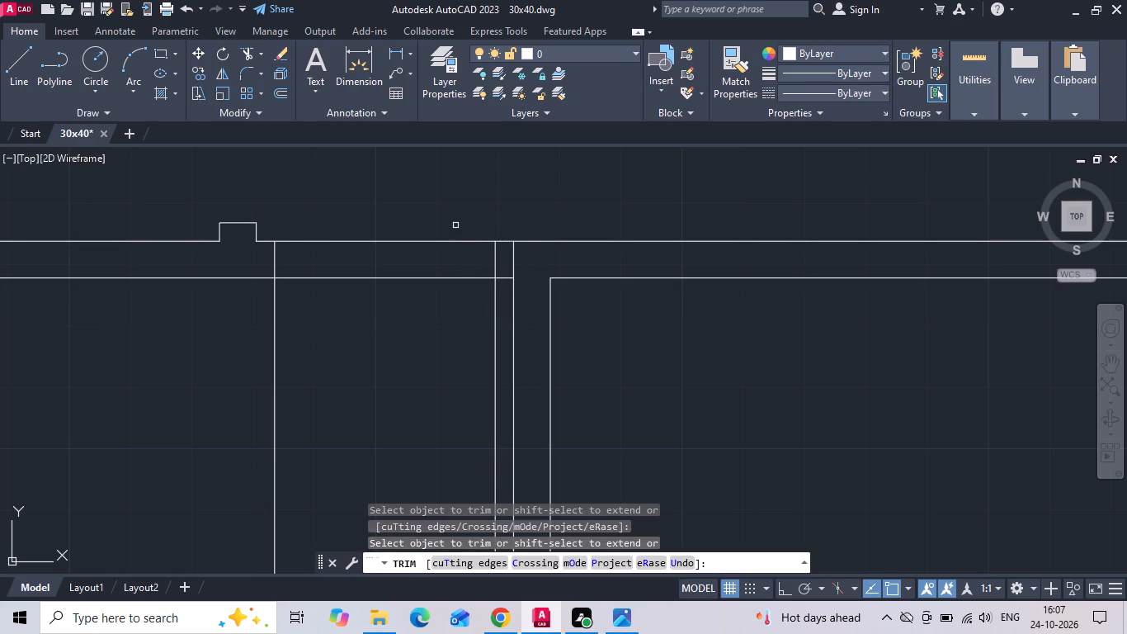
left_click_drag(450, 204, 252, 414)
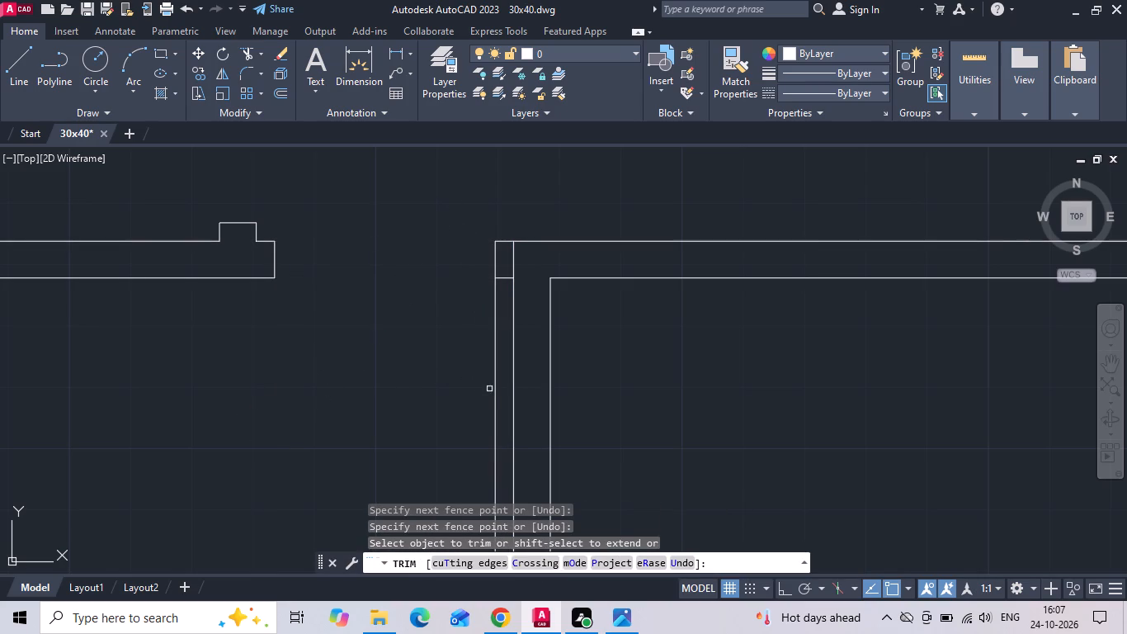
left_click(496, 409)
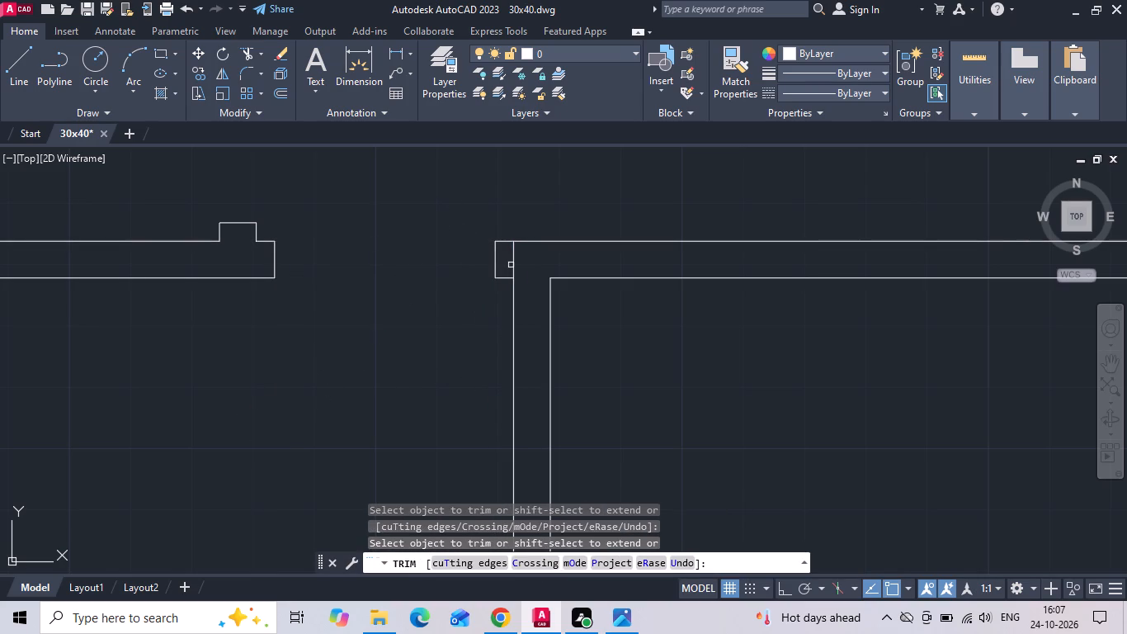
left_click(512, 265)
scroll(407, 352, "down", 2)
key("Escape")
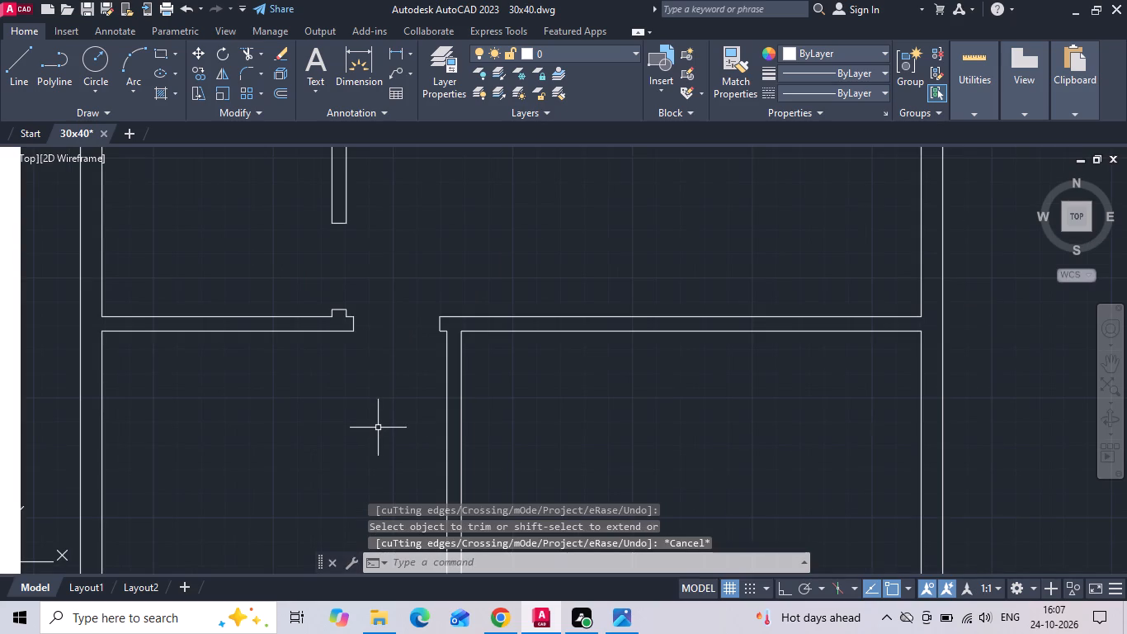
Draw a vertical reference line upward from the midpoint of the hall–parking wall's lower line, with Ortho on.
scroll(378, 428, "down", 2)
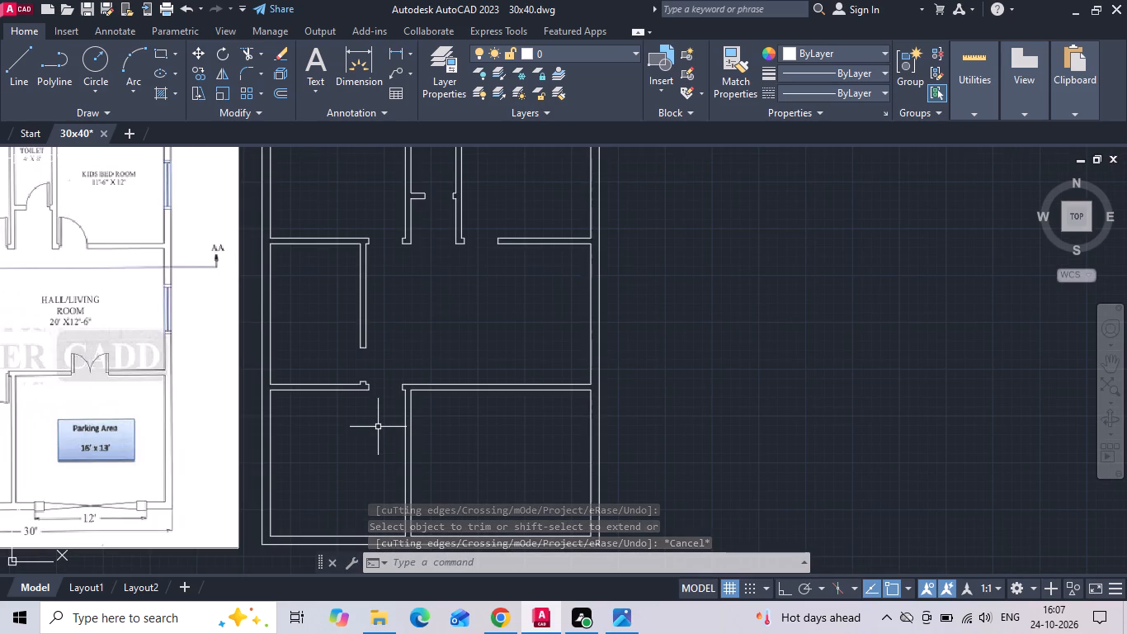
key("l")
key("space")
scroll(497, 400, "up", 2)
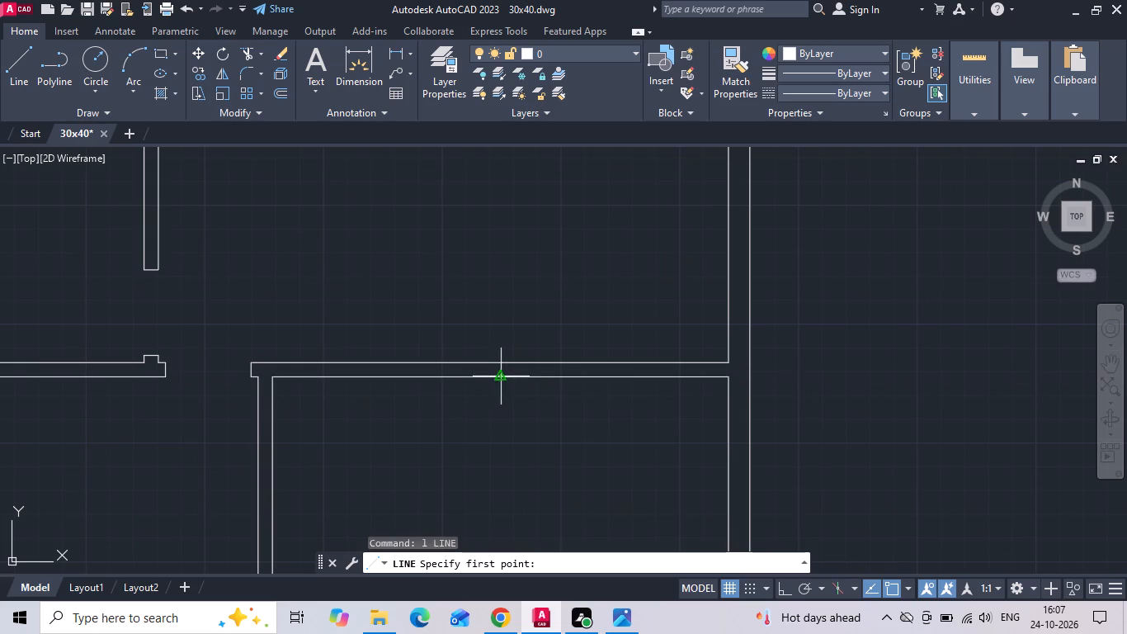
left_click(502, 377)
scroll(504, 324, "up", 1)
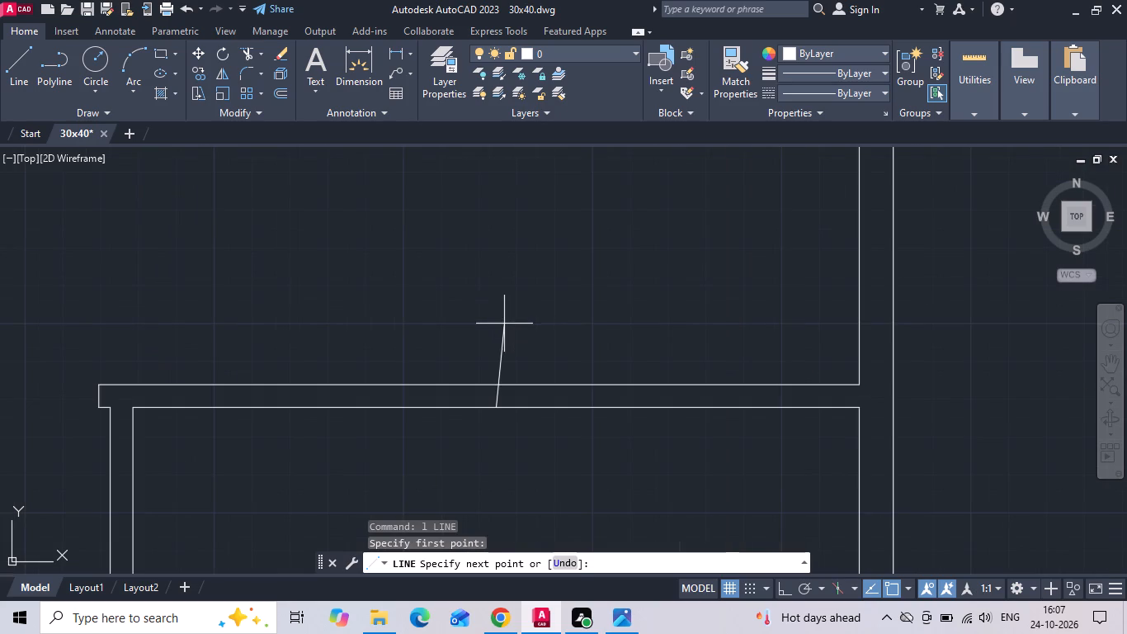
key("F8")
left_click(502, 294)
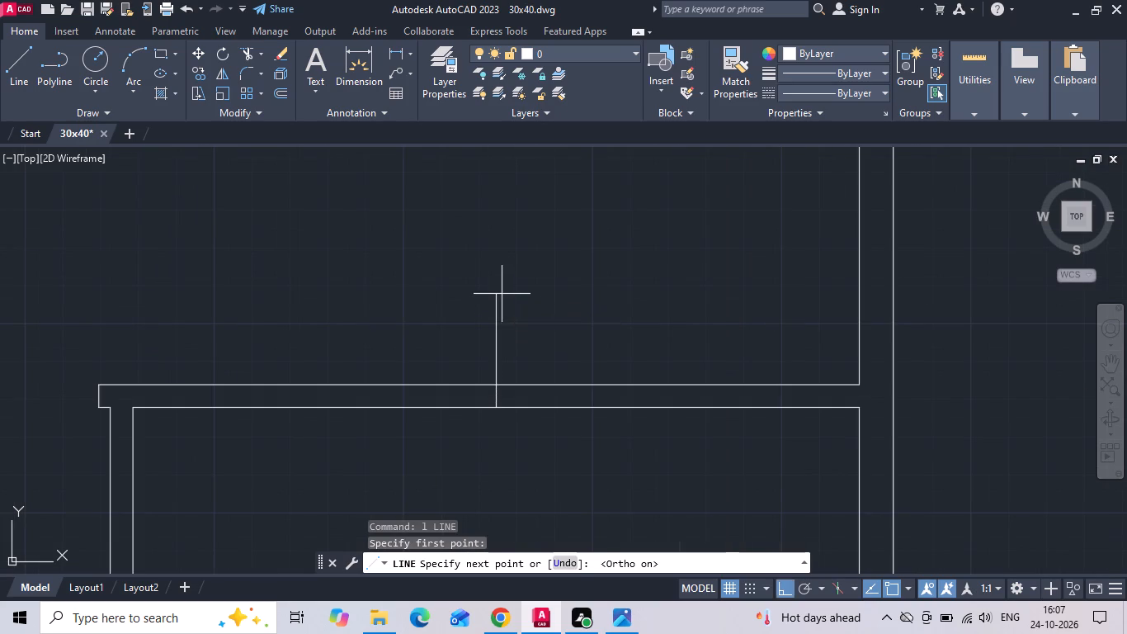
key("Escape")
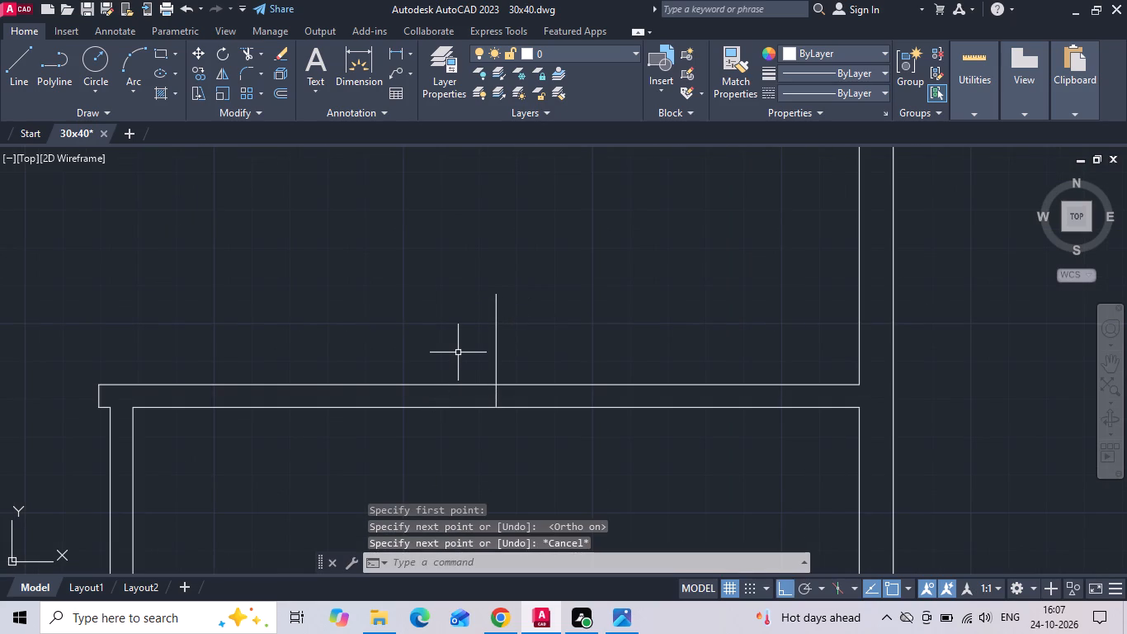
Offset the vertical reference line 1'9" to both sides to mark the jambs of the hall–parking door.
key("o")
key("Return")
key("1")
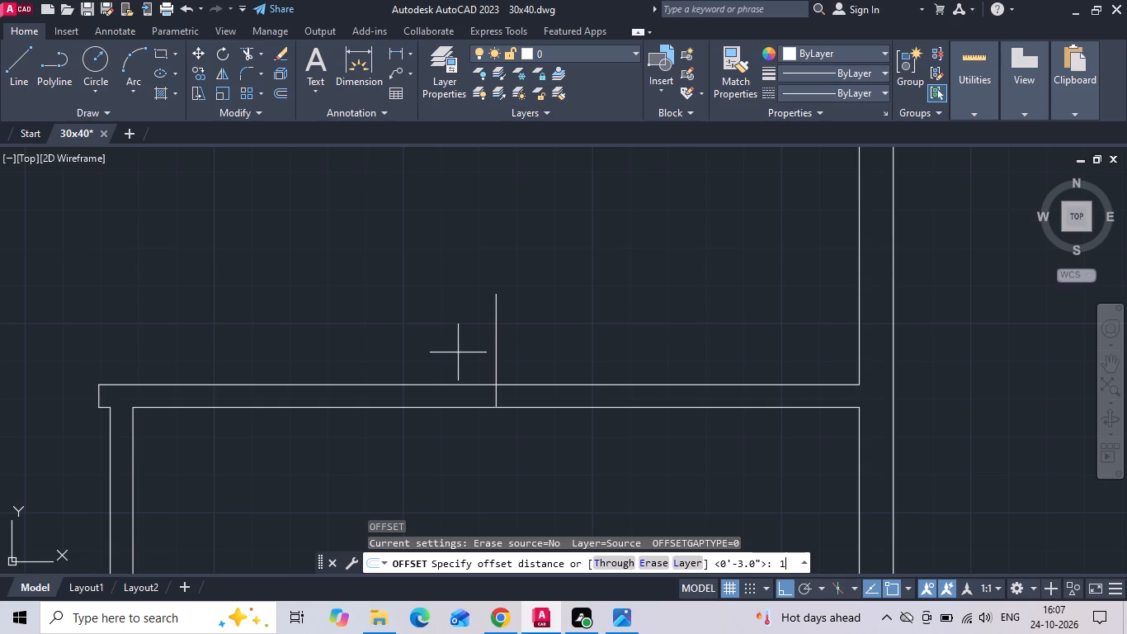
key("apostrophe")
key("9")
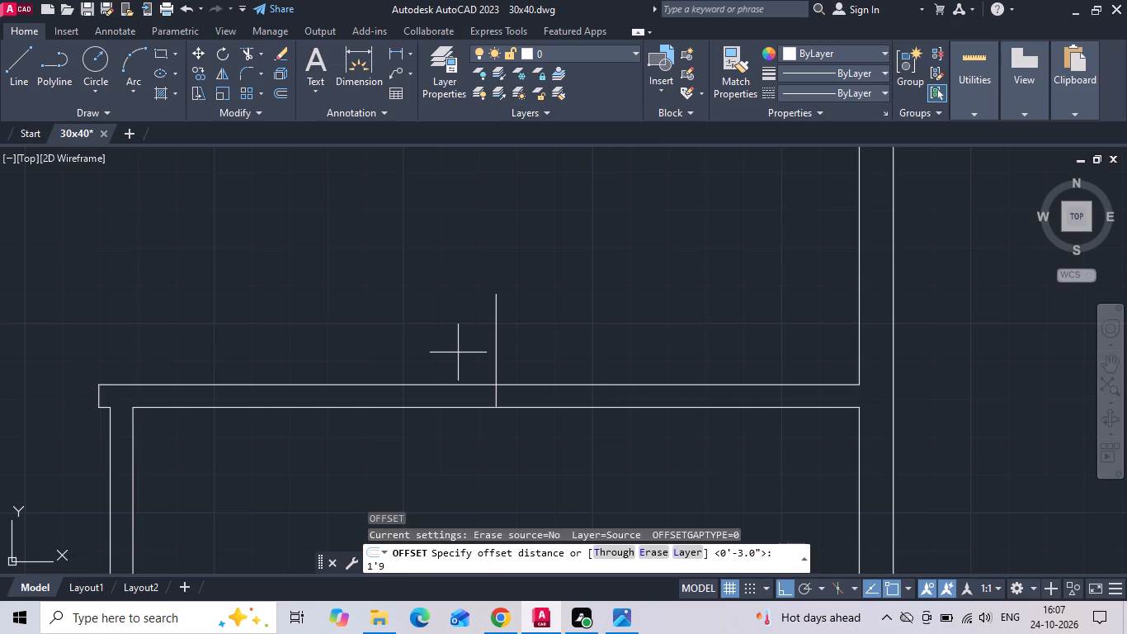
key("Return")
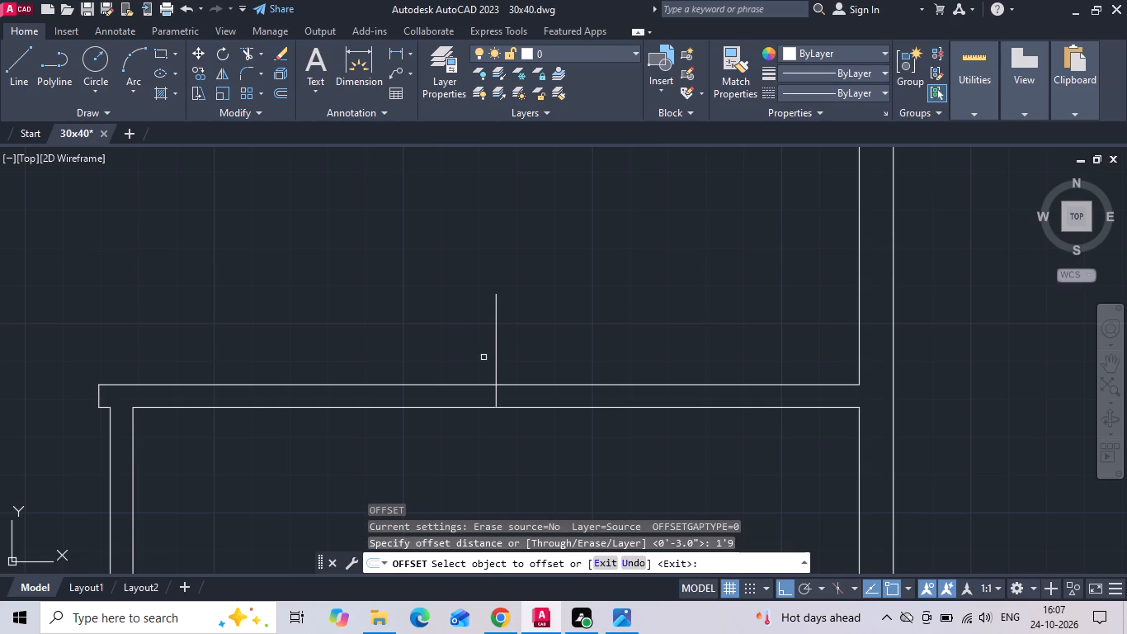
left_click(495, 368)
left_click(417, 337)
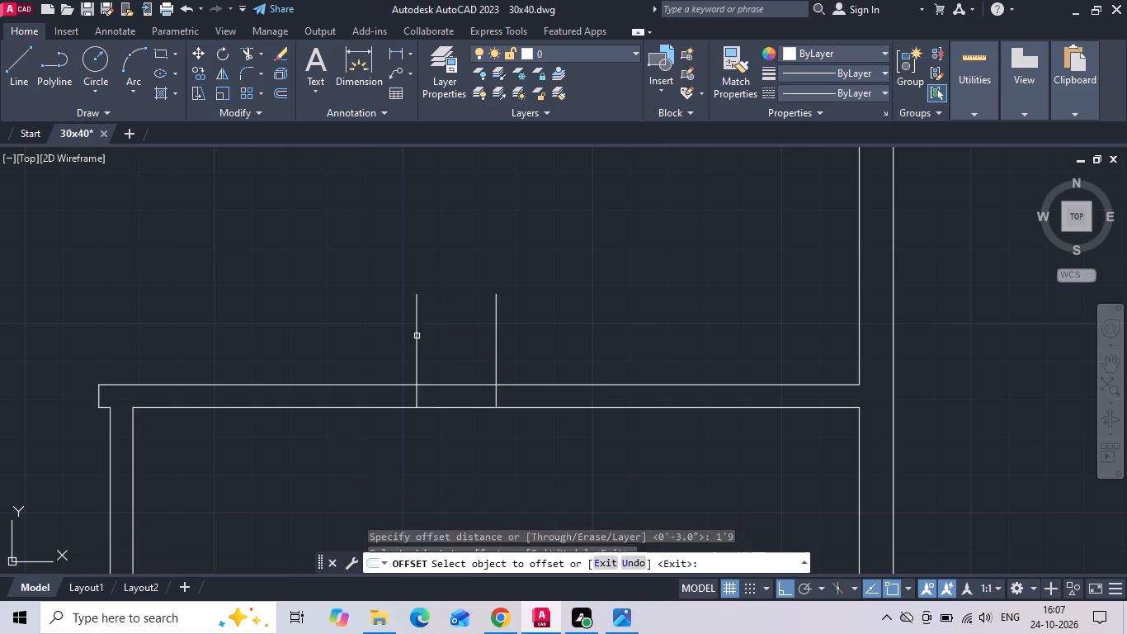
left_click_drag(497, 325, 505, 319)
left_click(655, 277)
key("Escape")
Cut the hall–parking door opening by trimming the jamb lines above the wall, the wall lines between jambs and the centre line.
type("tr")
key("space")
left_click_drag(634, 336, 371, 336)
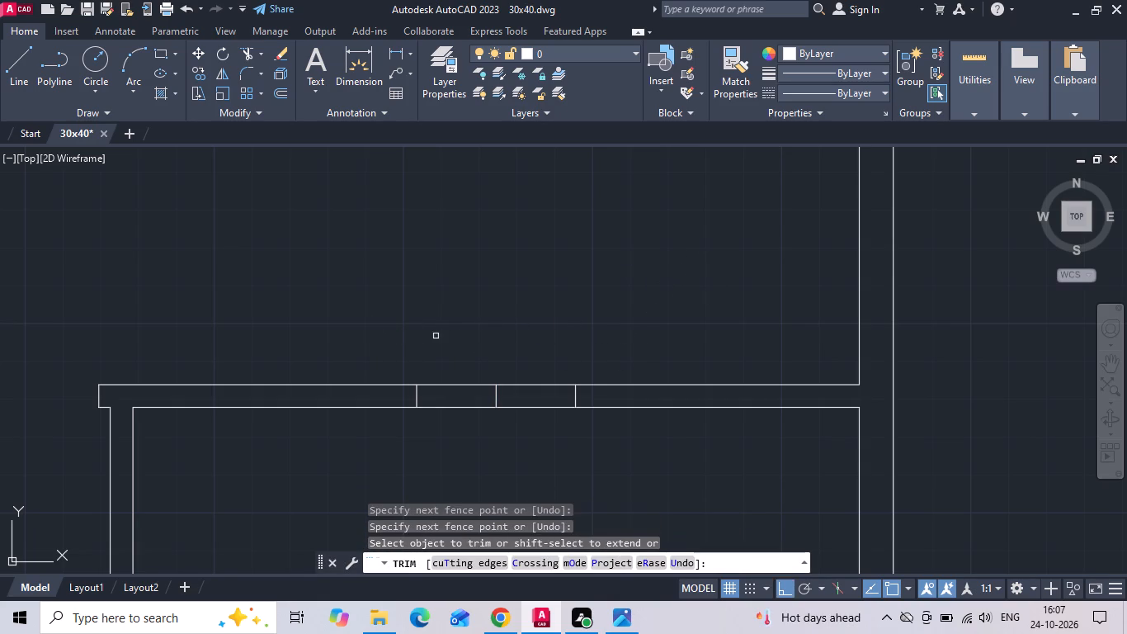
left_click_drag(430, 350, 493, 395)
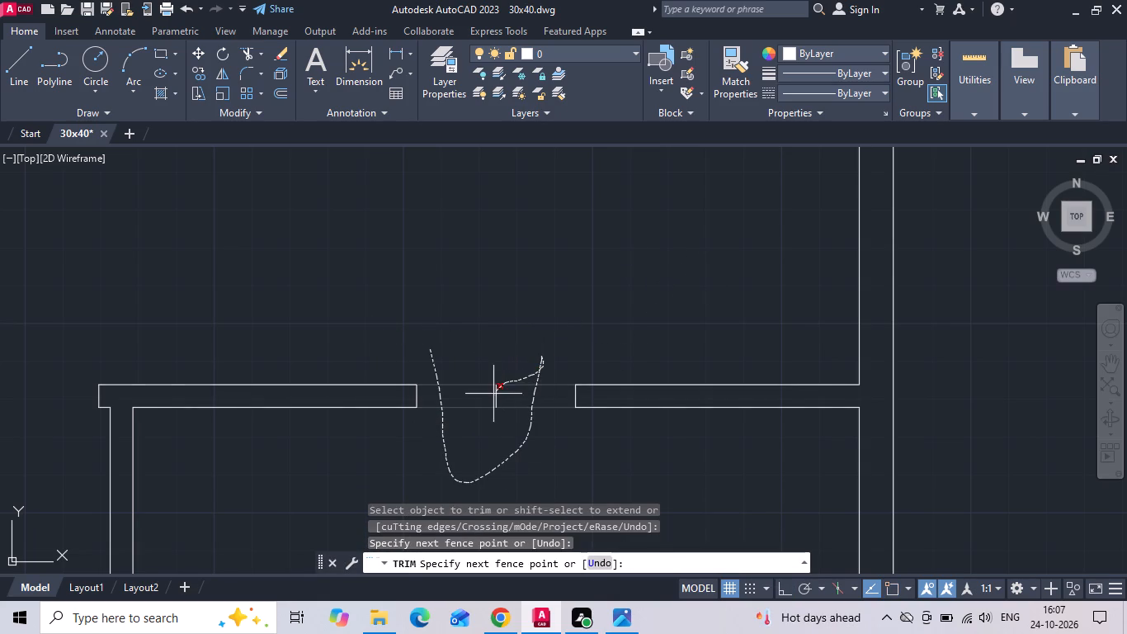
left_click_drag(493, 395, 493, 408)
key("Escape")
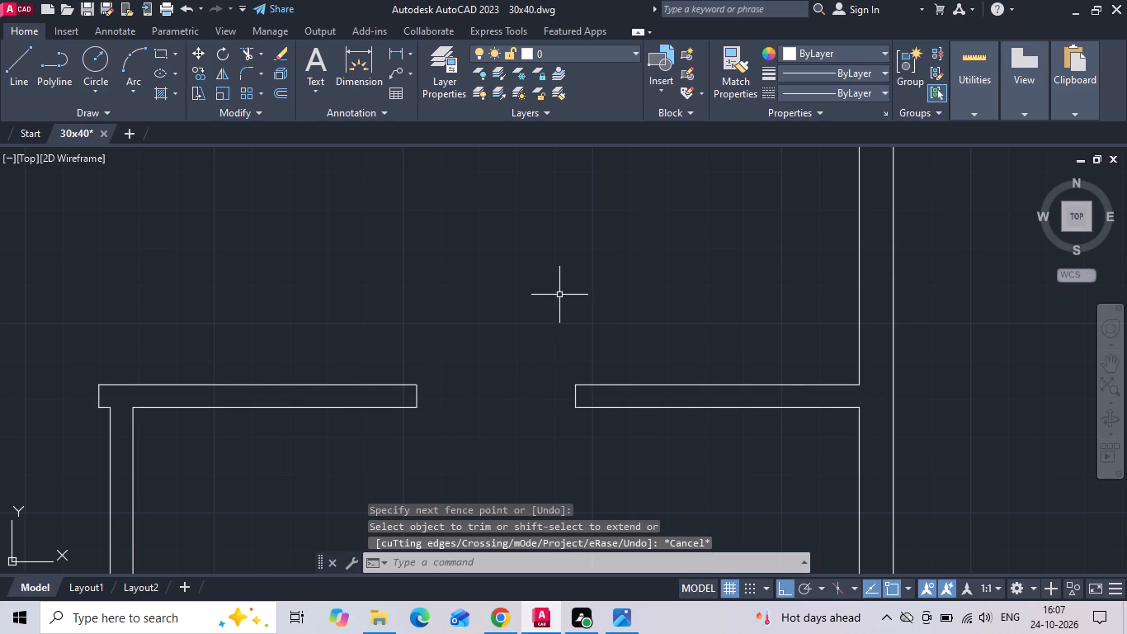
Save the drawing.
key("ctrl+s")
key("ctrl+s")
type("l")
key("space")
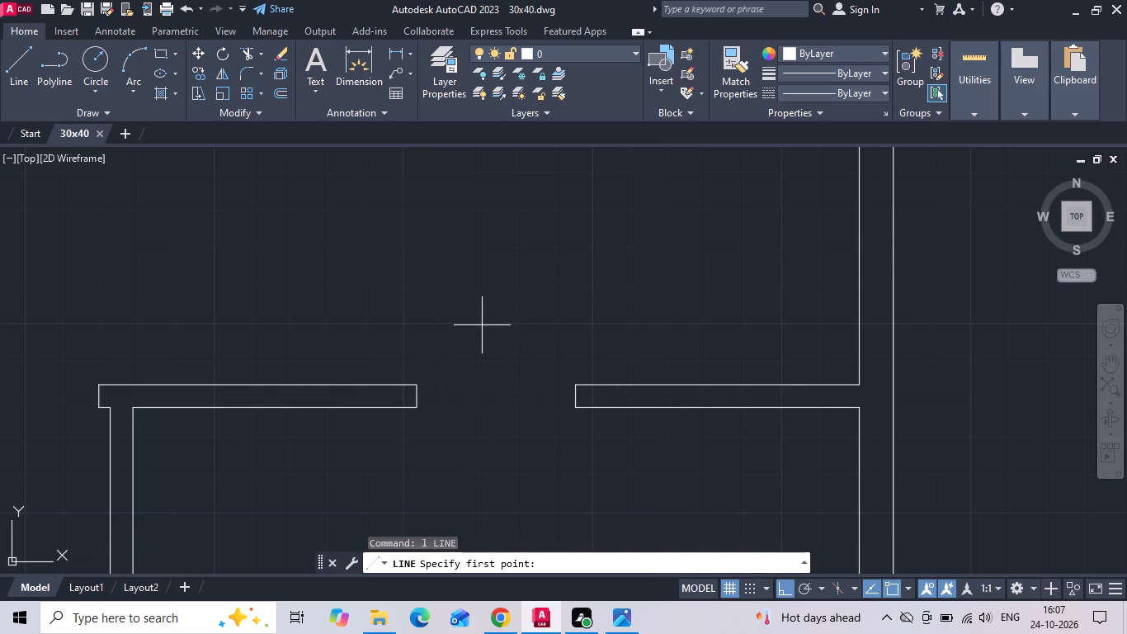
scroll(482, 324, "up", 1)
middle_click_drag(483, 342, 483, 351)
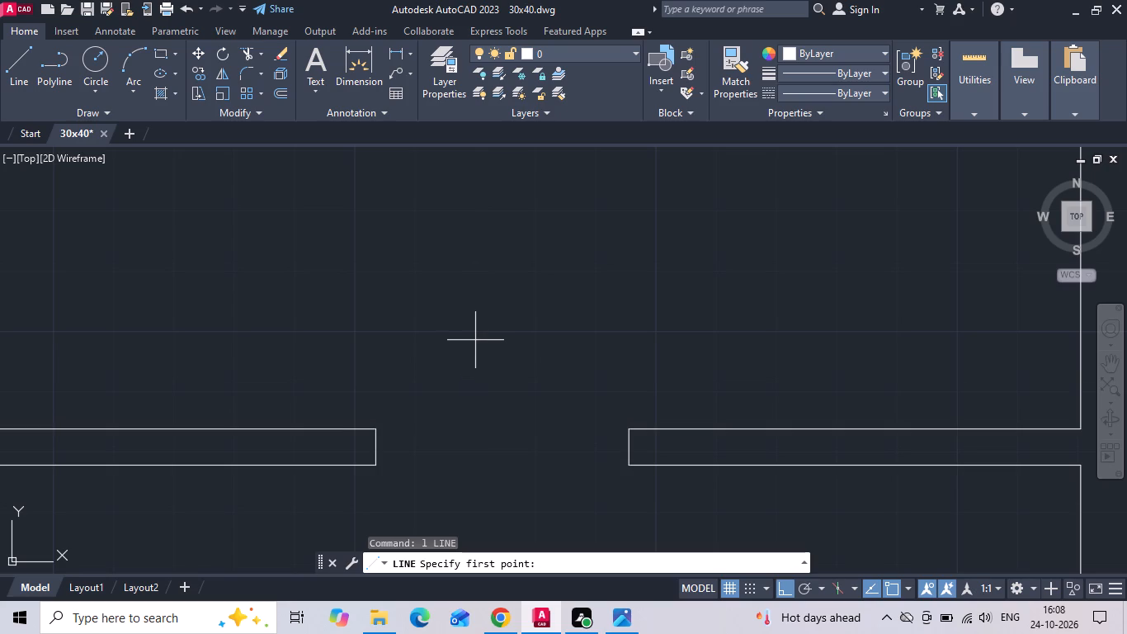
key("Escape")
Insert the Door - Imperial block from the architectural tool palette just above the hall–parking door opening, and close the palette.
type("tp")
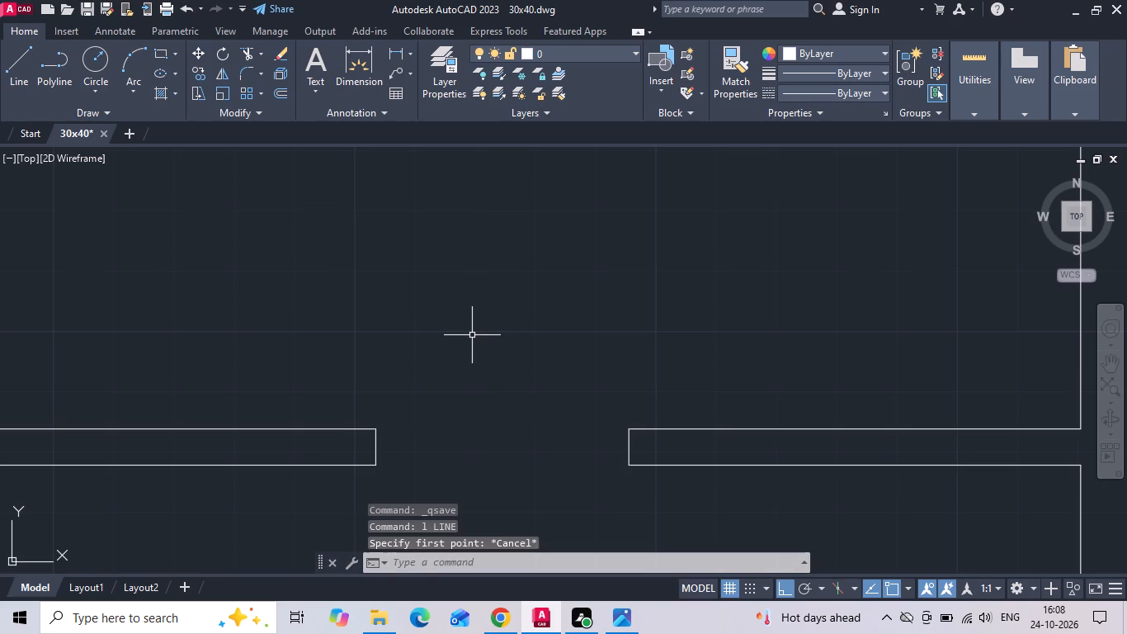
key("space")
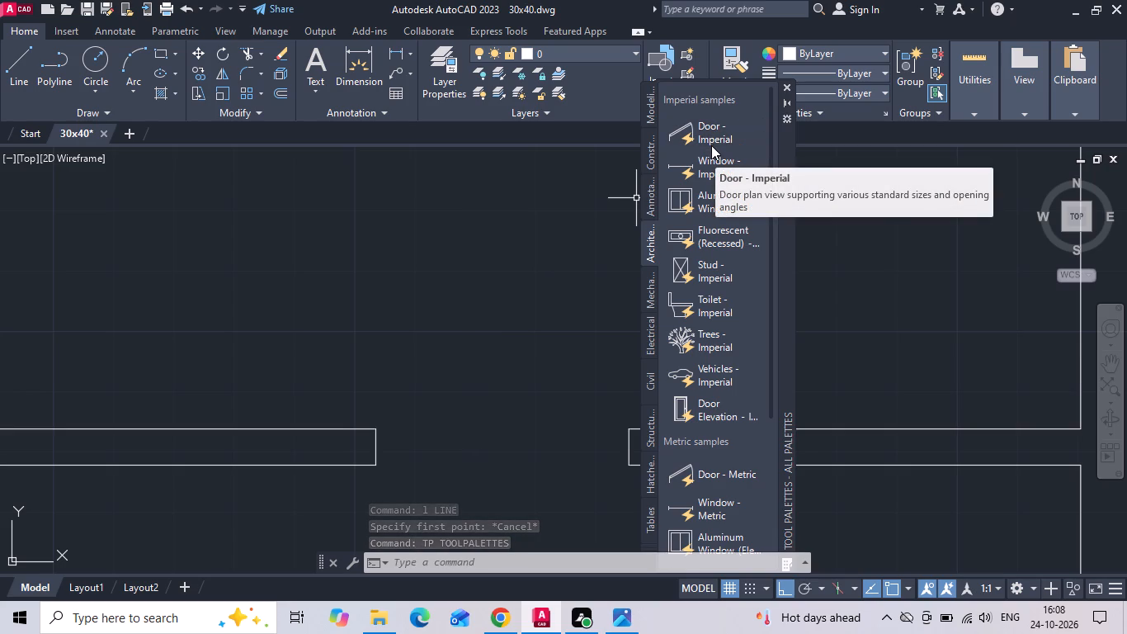
left_click_drag(712, 139, 398, 266)
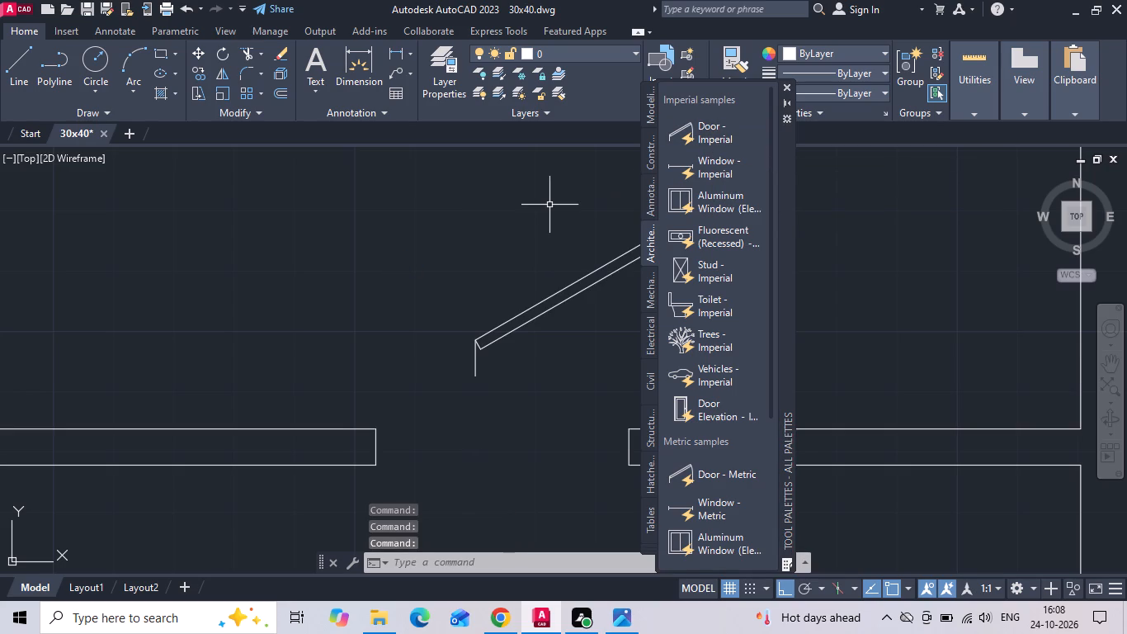
left_click(785, 85)
Change the door block's opening angle so that its leaf stands perpendicular to the wall.
left_click(661, 253)
left_click(604, 234)
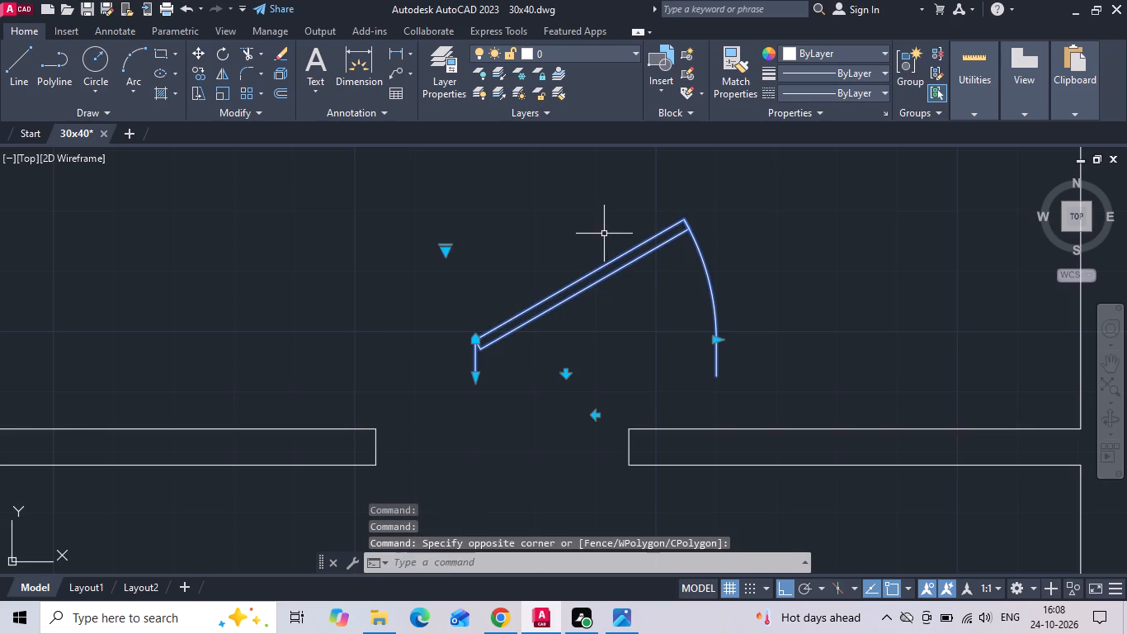
left_click(444, 253)
left_click(482, 319)
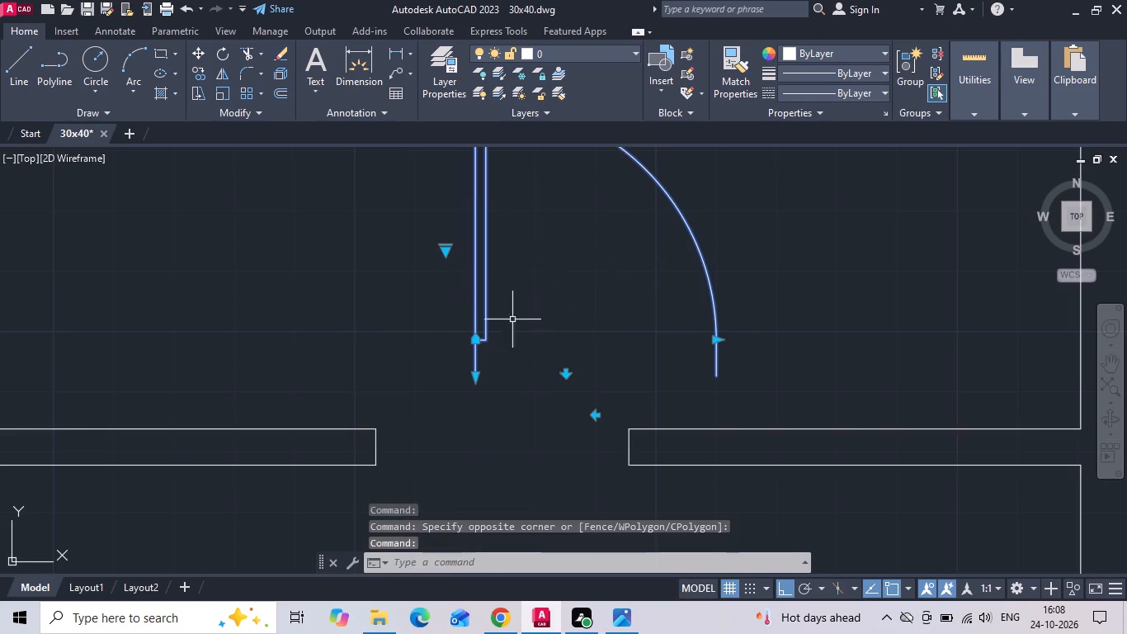
key("Escape")
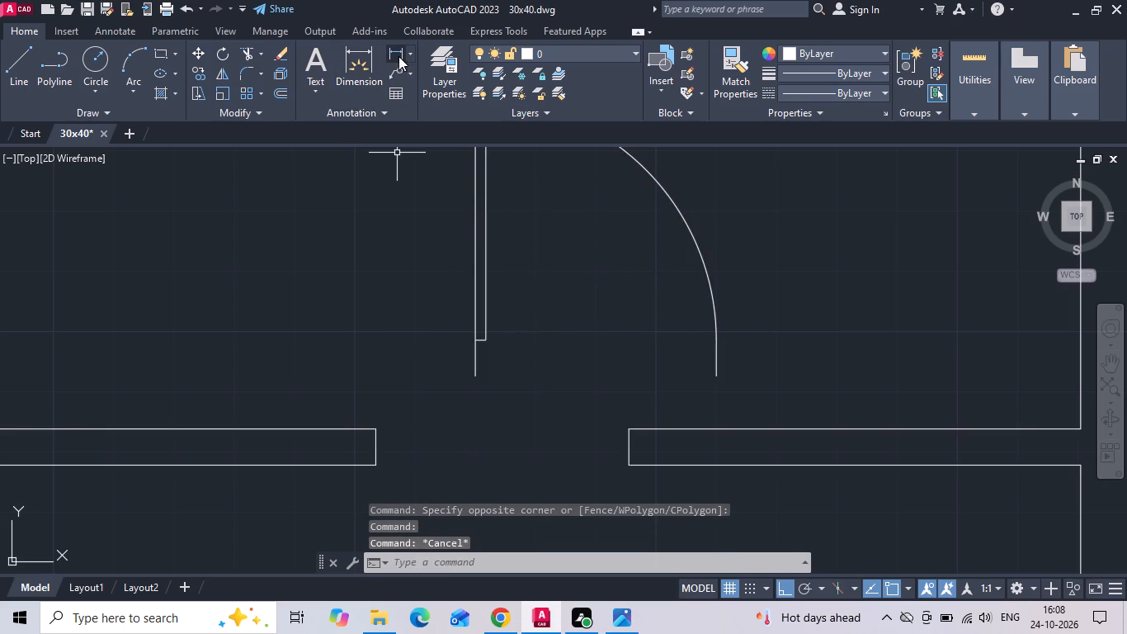
Add a linear dimension across the width of the door block above the hall–parking opening.
left_click(400, 53)
left_click(474, 374)
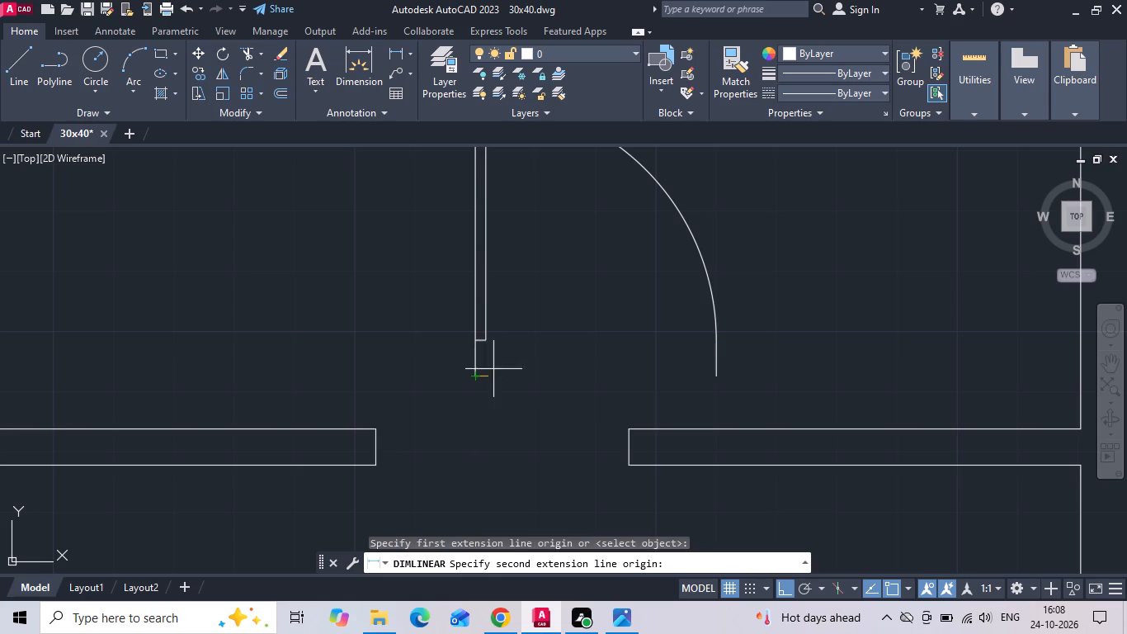
left_click(720, 376)
left_click(686, 346)
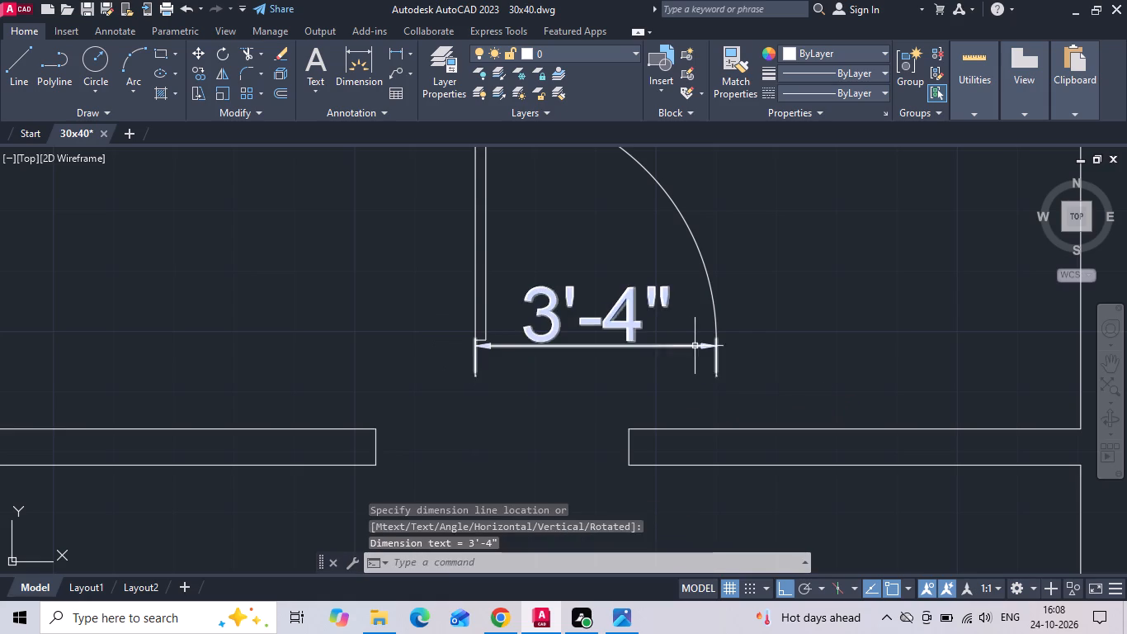
Resize the dimensioned door block to a width of 2'-6".
left_click(720, 253)
left_click(630, 206)
scroll(734, 388, "up", 1)
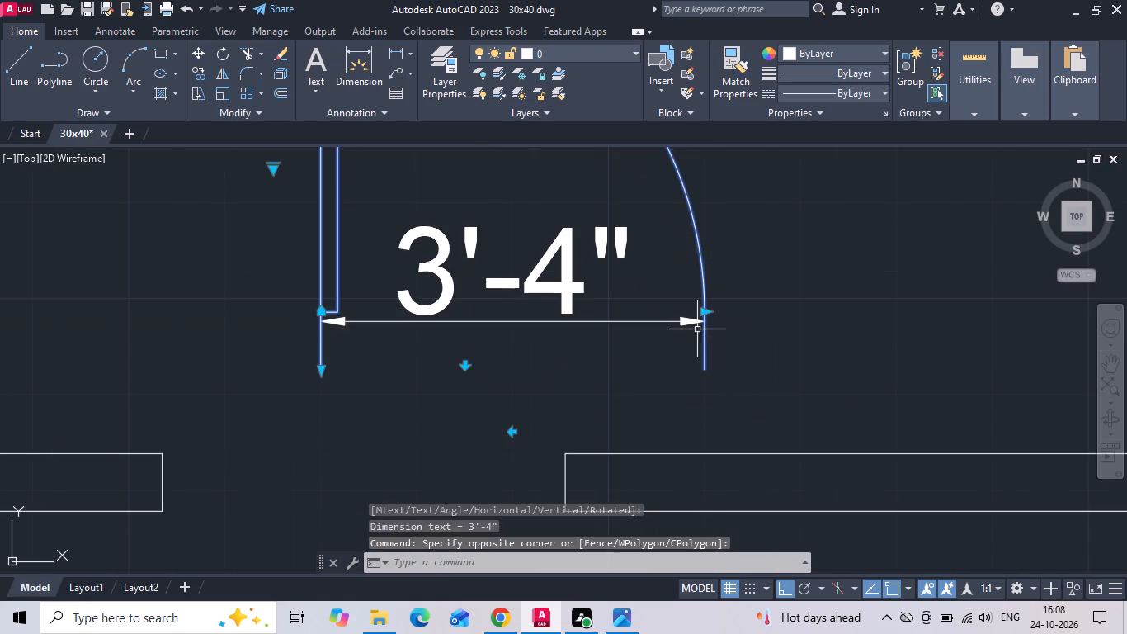
left_click(702, 308)
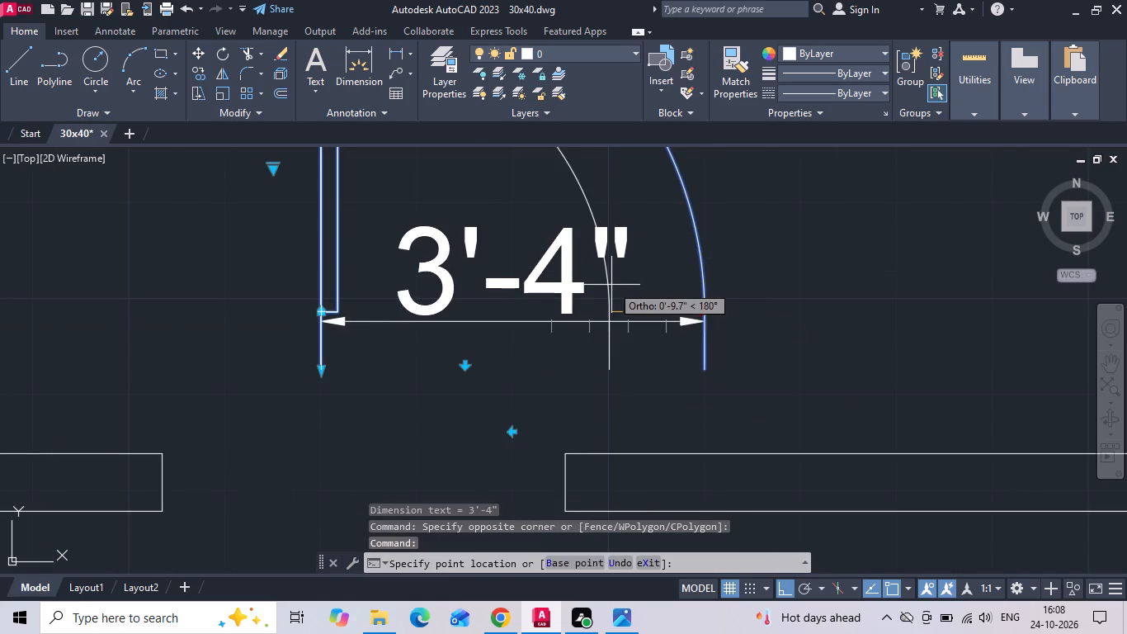
left_click(611, 285)
key("Escape")
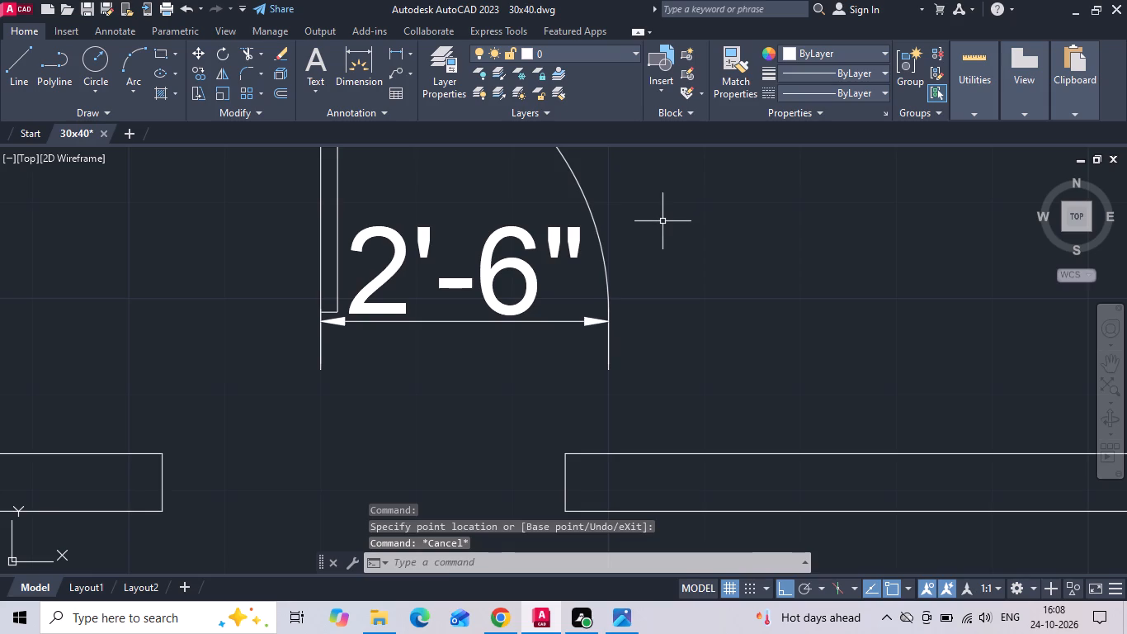
Copy the 2'-6" door block about 3'-6" to its right and once more to its left.
left_click_drag(631, 184, 599, 196)
left_click(427, 203)
right_click(425, 200)
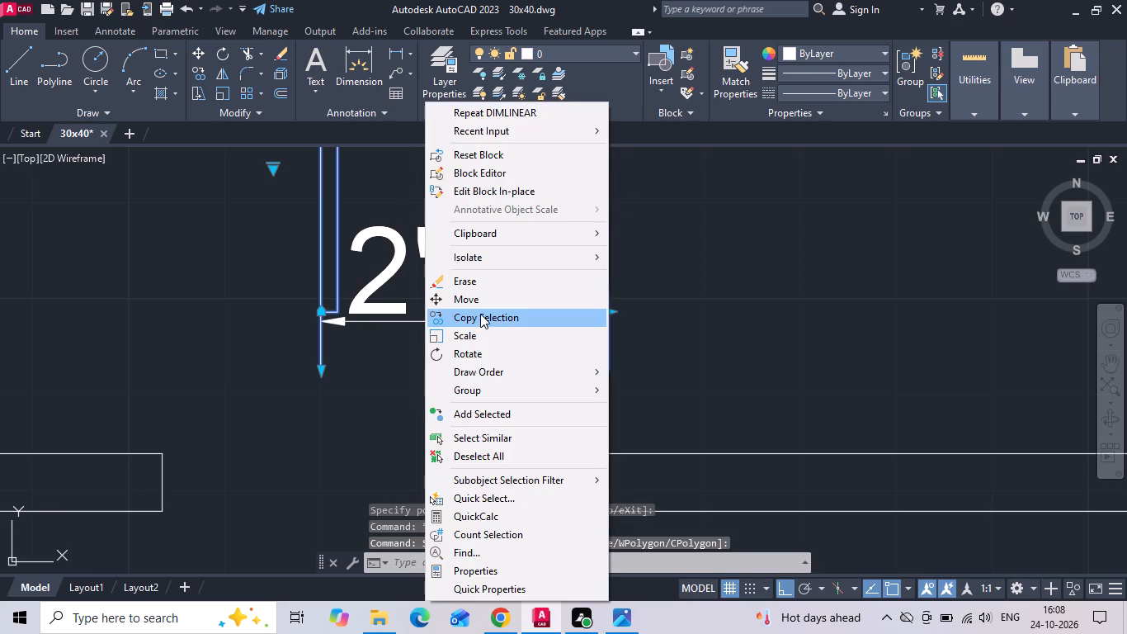
left_click(480, 314)
scroll(333, 294, "down", 1)
left_click_drag(361, 284, 421, 284)
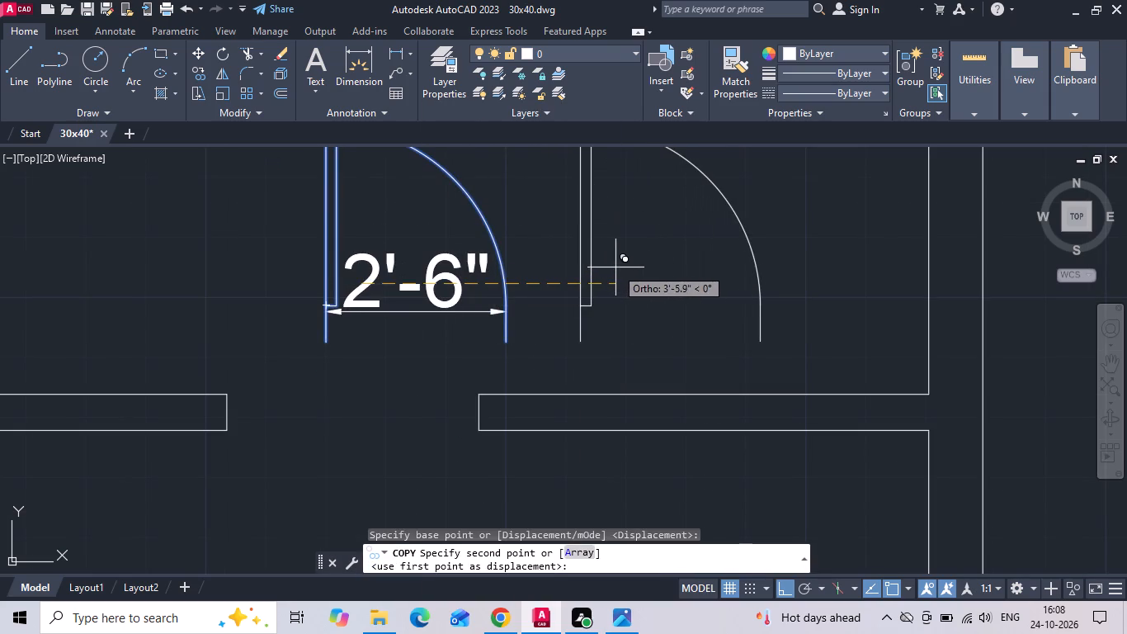
left_click(615, 267)
left_click(139, 276)
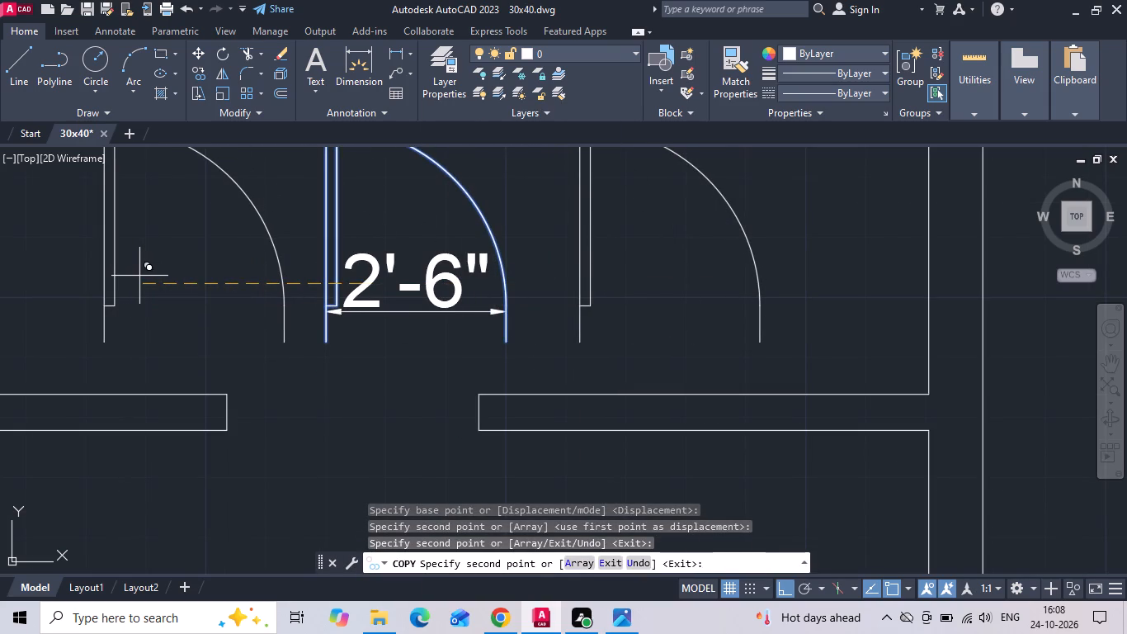
key("Escape")
Widen the right-hand door copy to 3'.
left_click(771, 274)
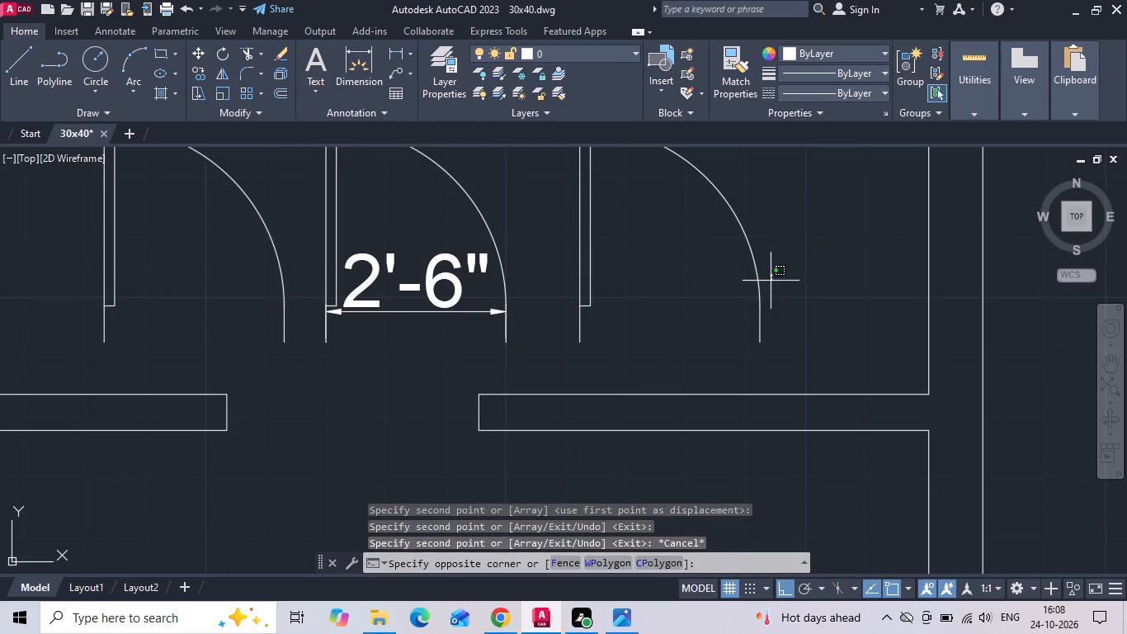
left_click(738, 298)
scroll(774, 315, "up", 2)
left_click(736, 291)
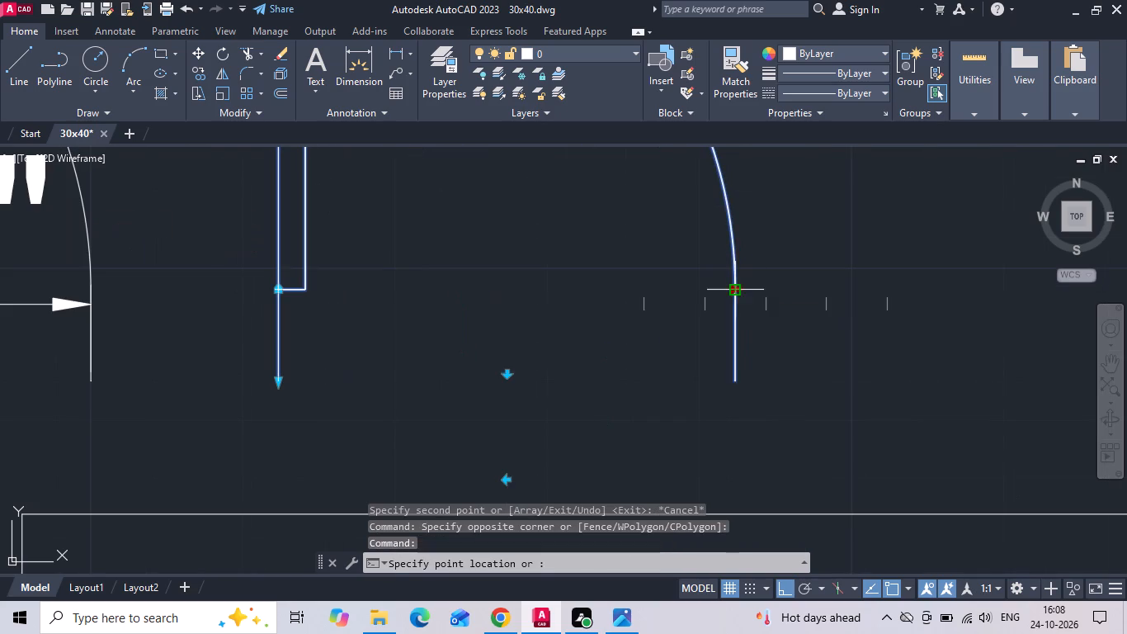
left_click(809, 291)
key("Escape")
Check the right-hand door copy's width between its jamb ends without placing a dimension.
left_click(394, 49)
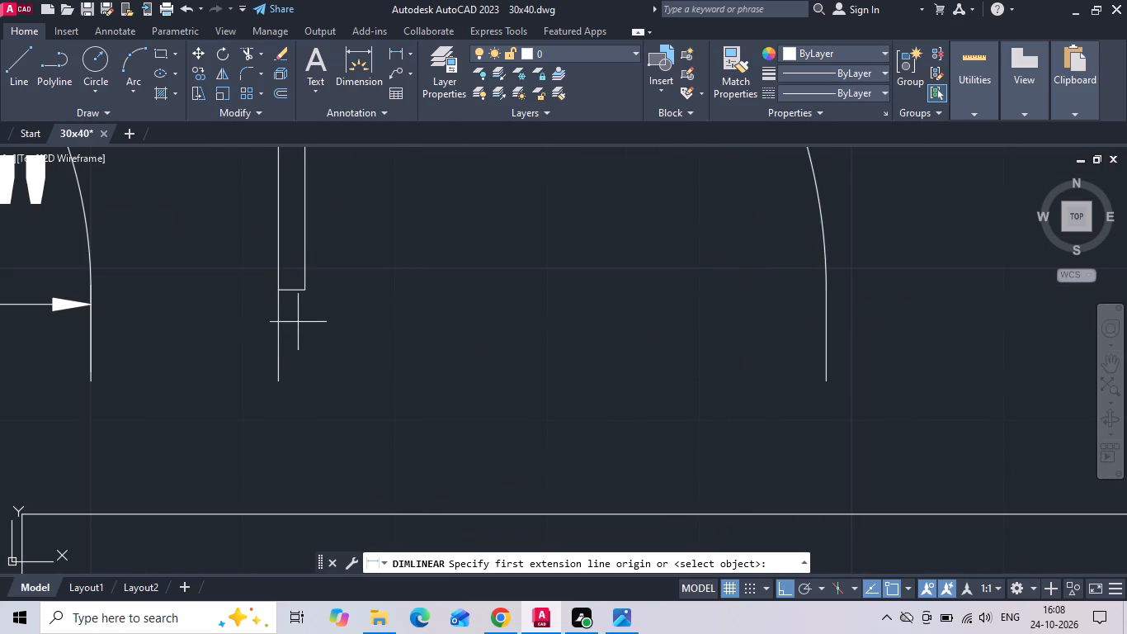
left_click(276, 383)
left_click(828, 376)
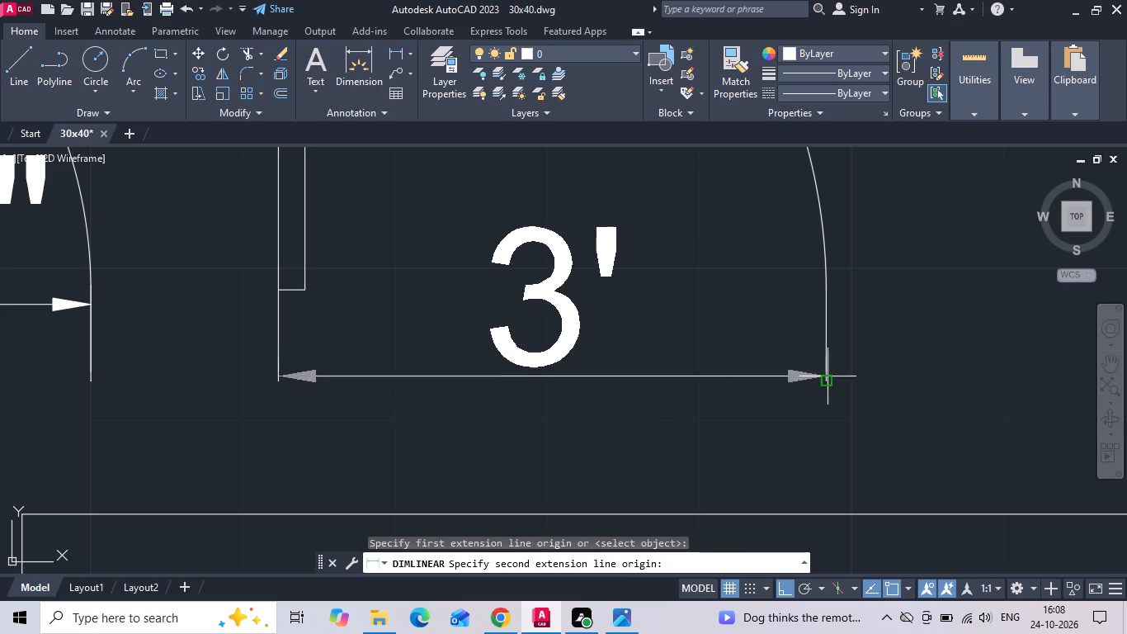
key("Escape")
Reduce the left-hand door copy to a width of 2'.
scroll(820, 271, "down", 3)
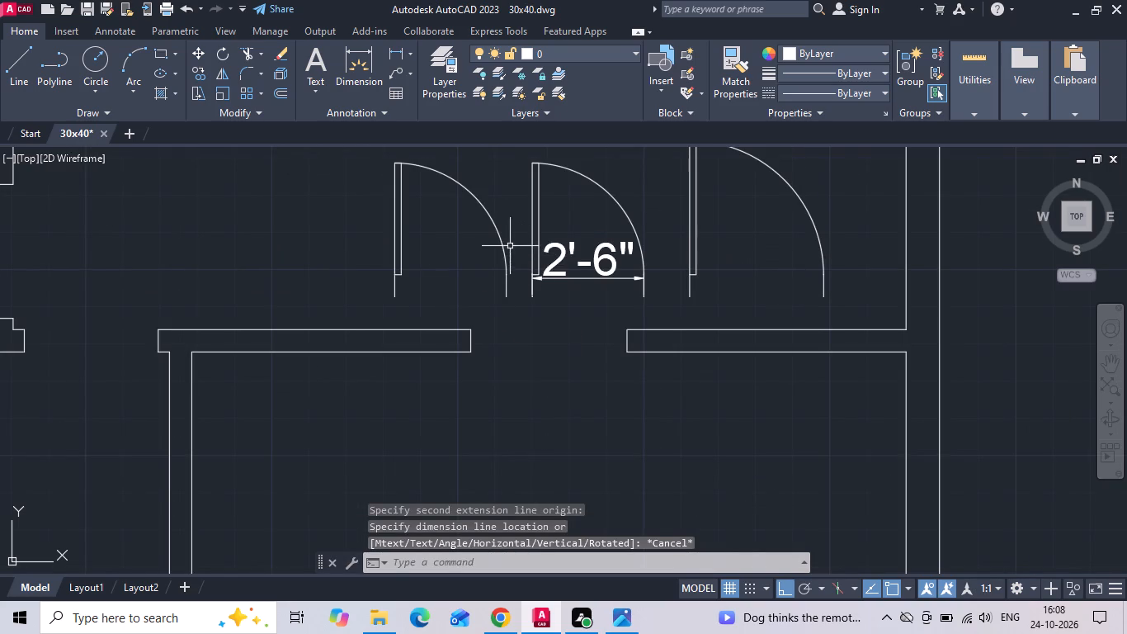
left_click_drag(507, 243, 486, 251)
left_click(444, 264)
scroll(458, 248, "up", 1)
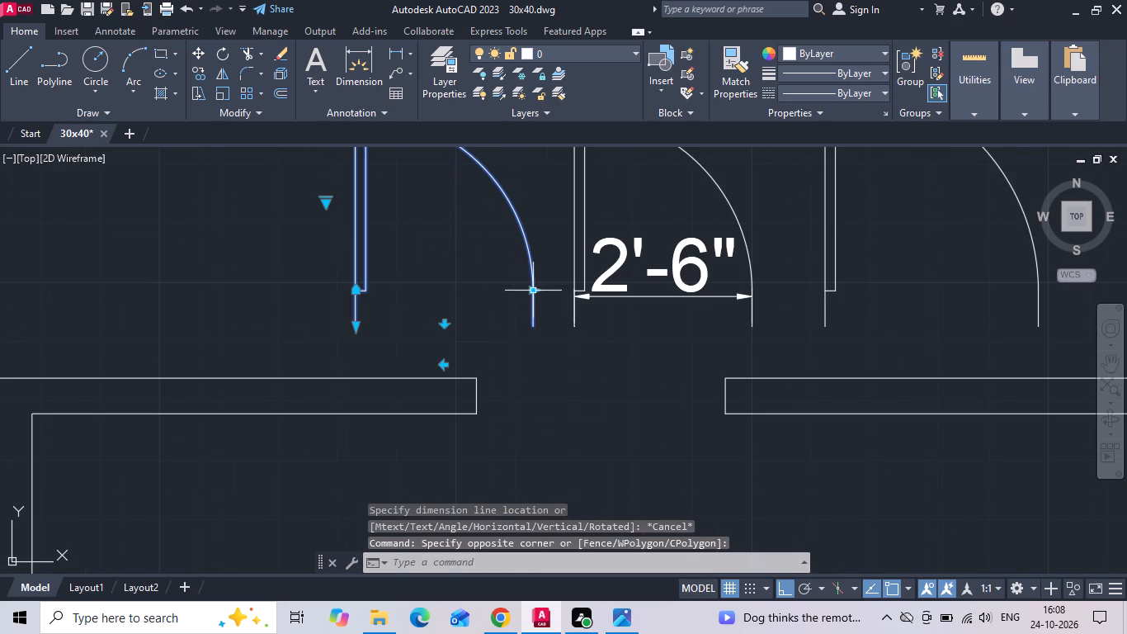
left_click(534, 294)
left_click(475, 319)
key("Escape")
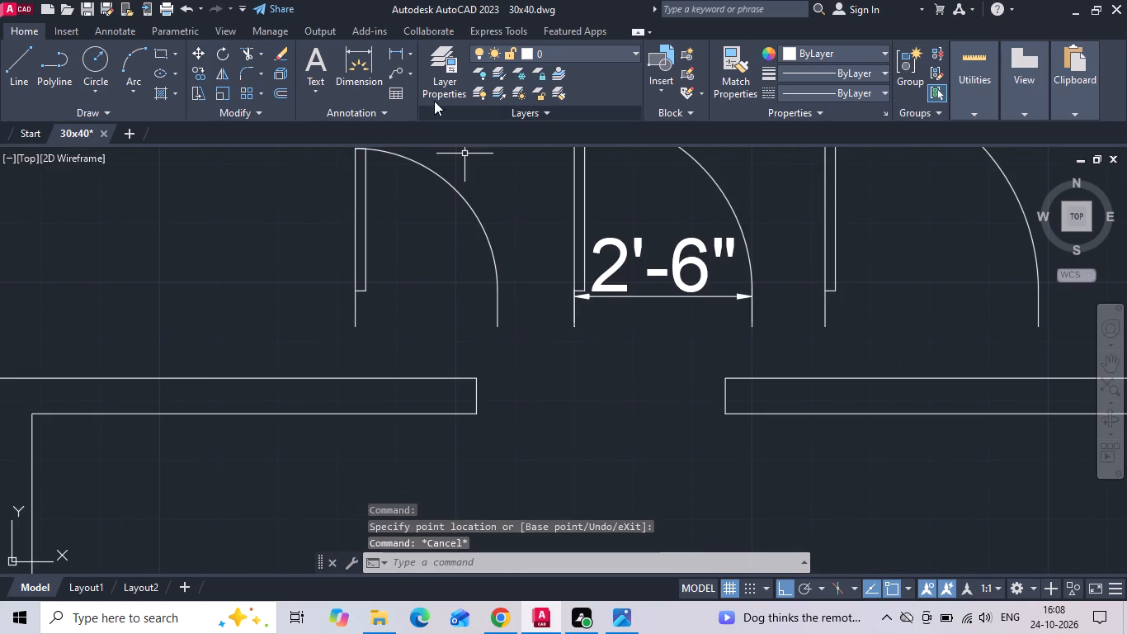
Check the left-hand door copy's width between its jamb ends without placing a dimension.
left_click(398, 54)
left_click(359, 331)
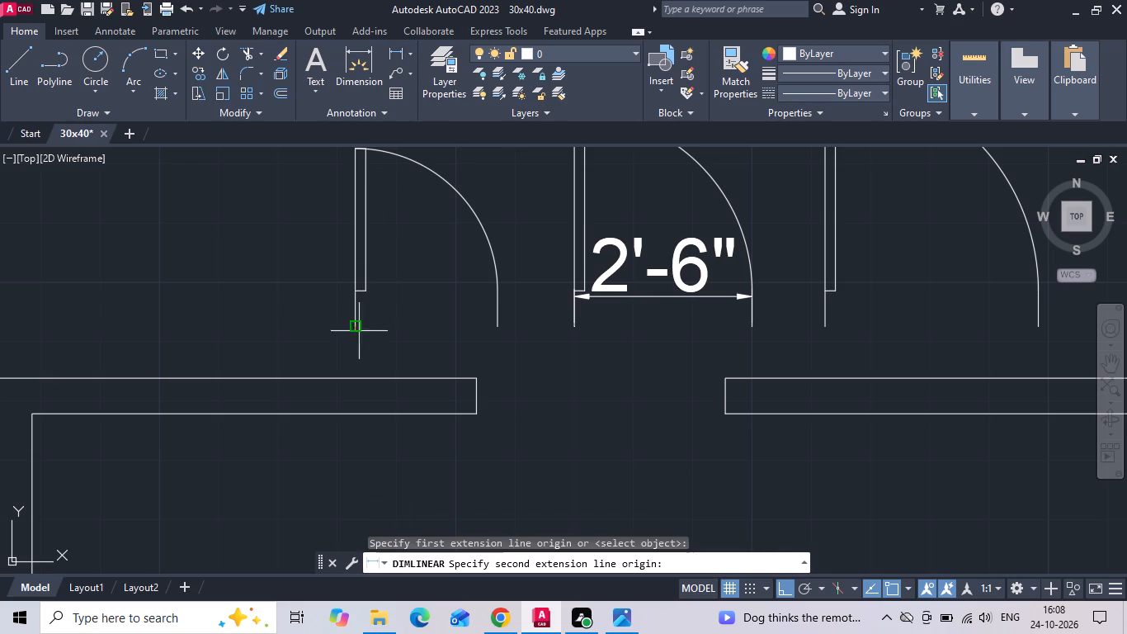
left_click(502, 324)
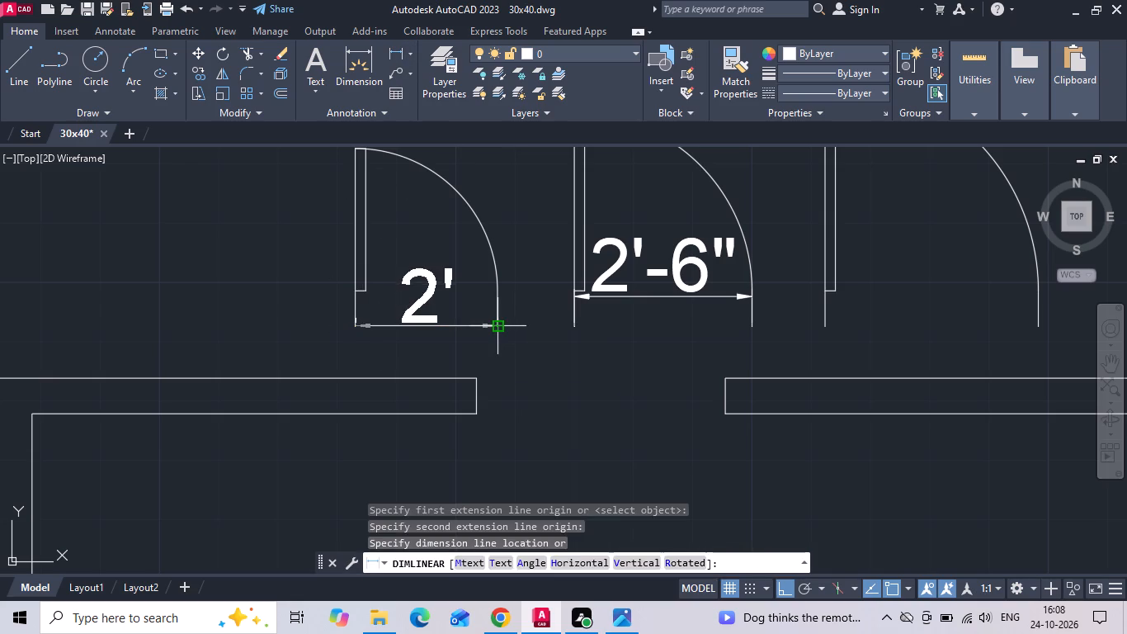
key("Escape")
Explode the left-hand 2' door block into separate objects.
key("x")
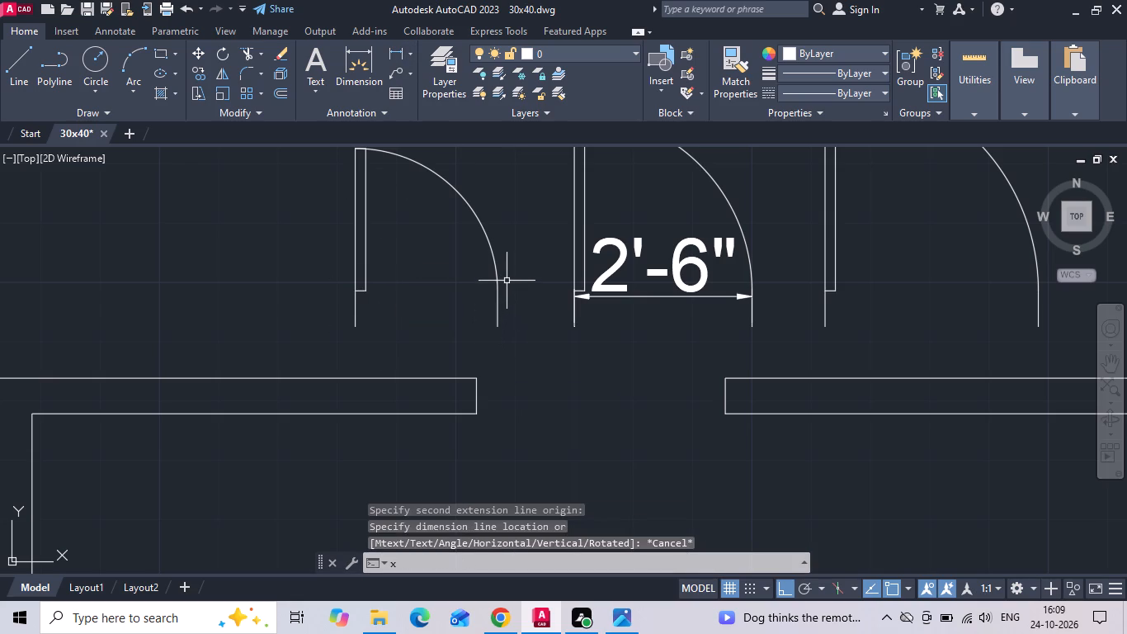
key("space")
left_click(497, 263)
left_click(488, 258)
key("space")
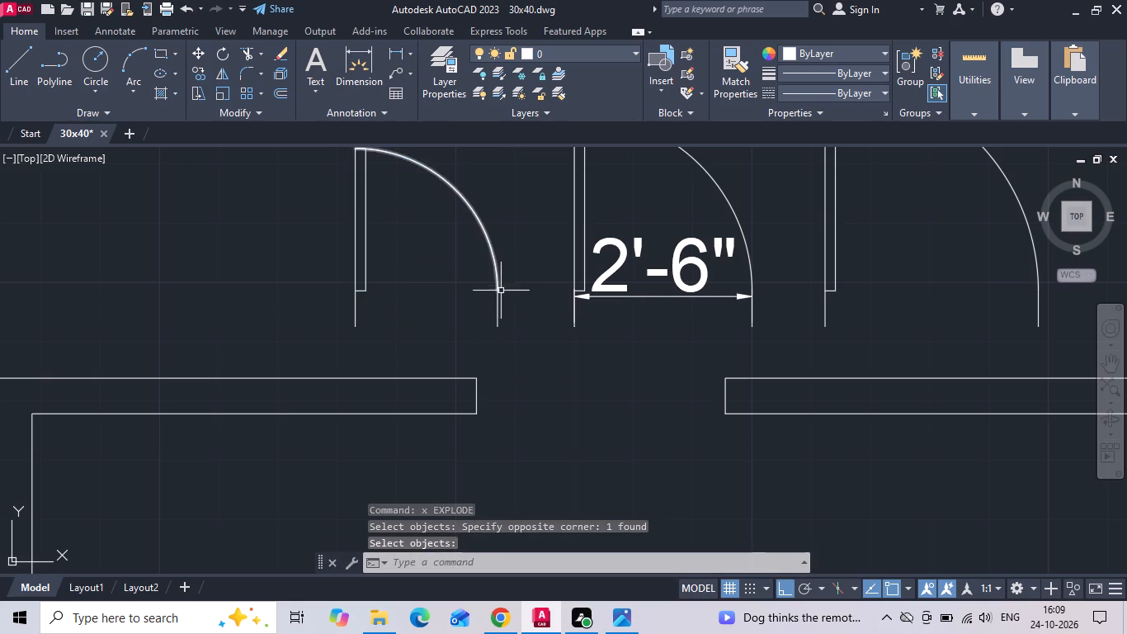
Move the exploded door's right jamb line 3" toward the hinge side.
scroll(508, 307, "up", 2)
left_click_drag(501, 315, 468, 334)
left_click(439, 338)
right_click(438, 335)
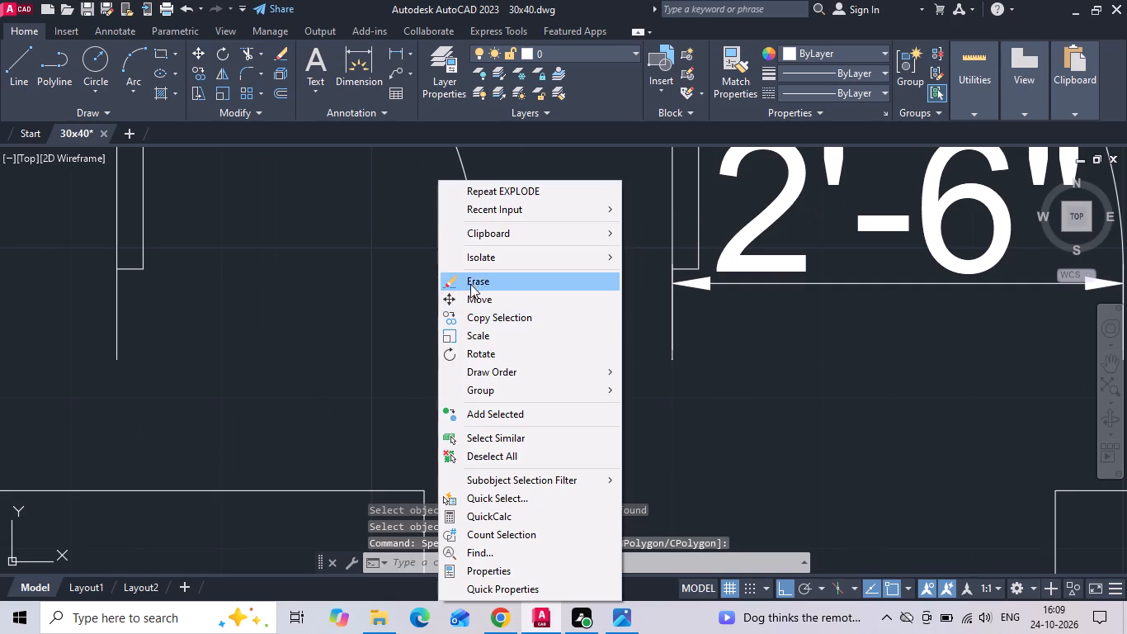
left_click(469, 300)
left_click(579, 359)
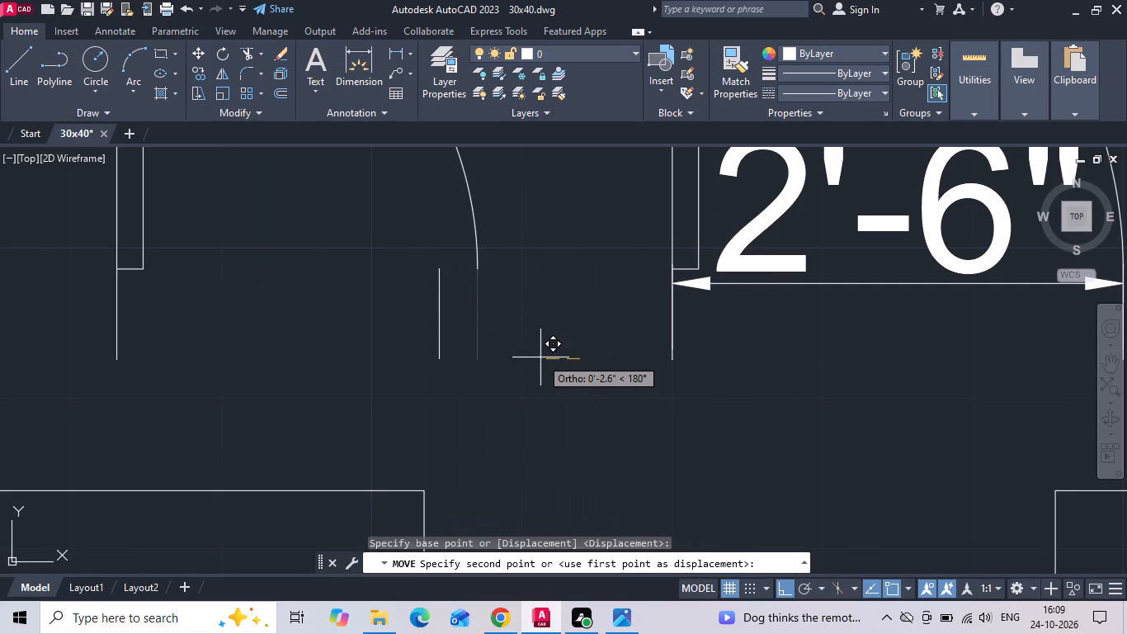
key("3")
key("Return")
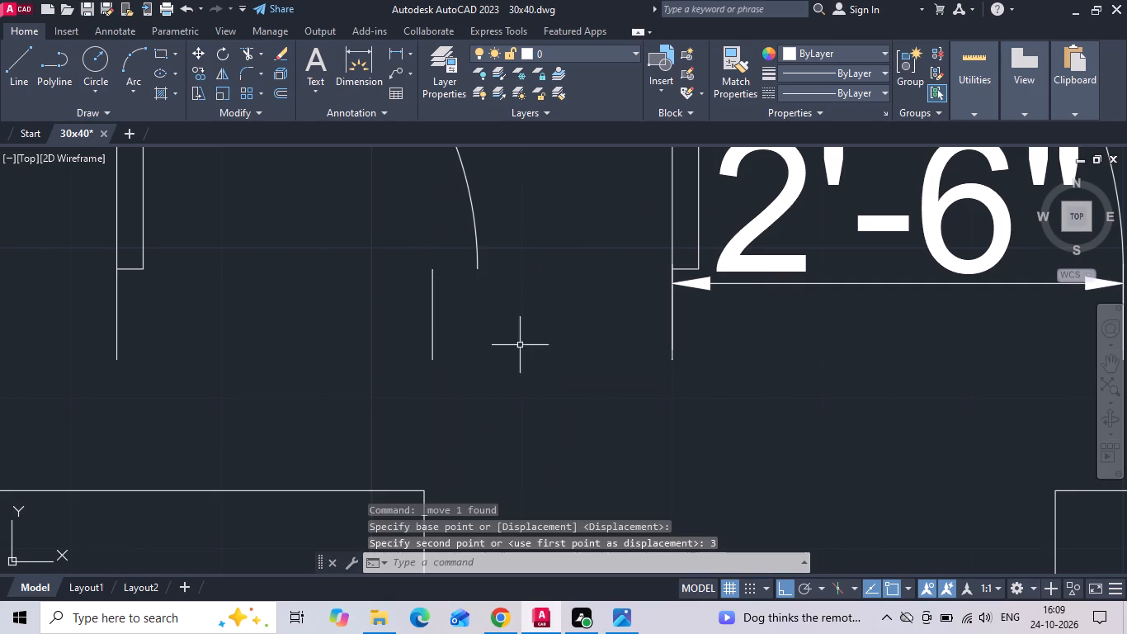
Draw a Start, Center, End swing arc from the moved jamb line's upper end, centred on the leaf's lower hinge corner, up to the leaf.
left_click(138, 89)
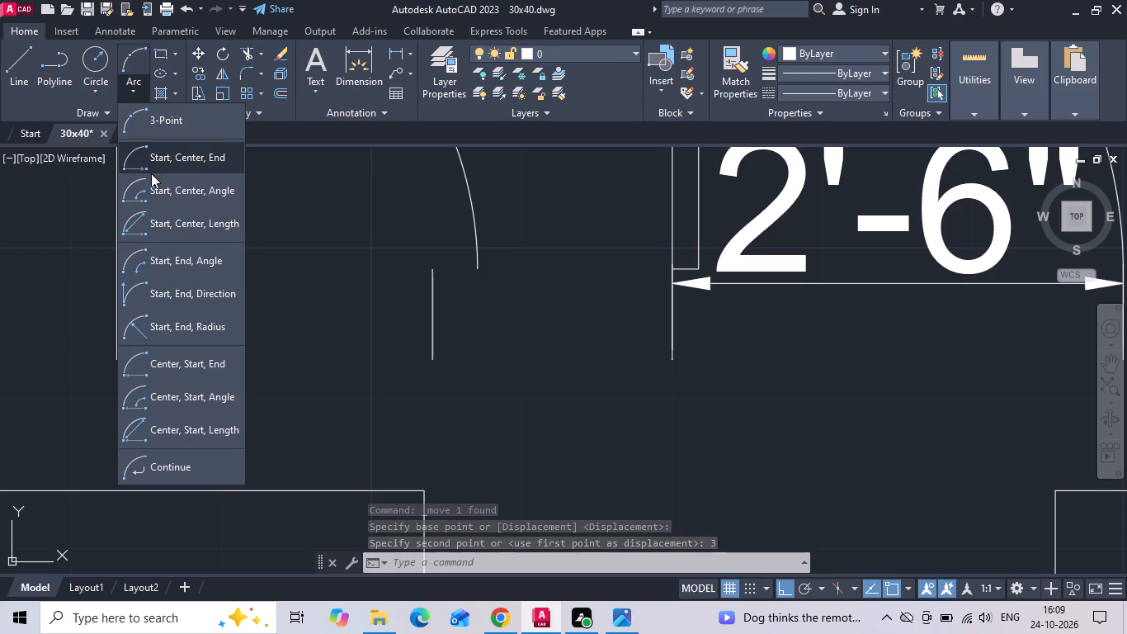
left_click(151, 173)
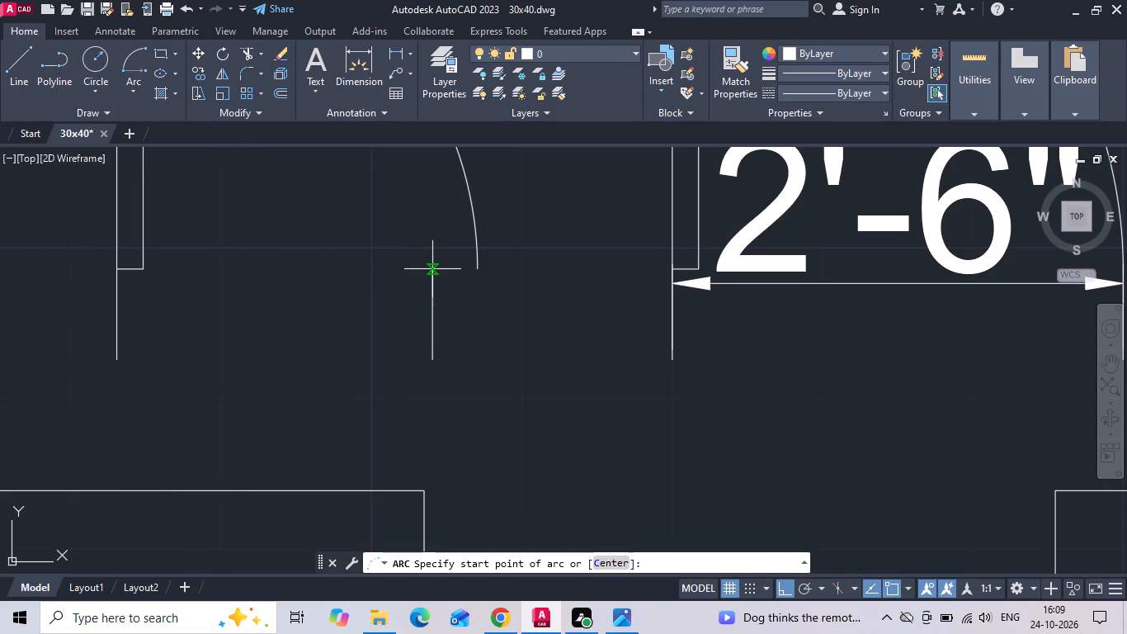
scroll(424, 264, "up", 2)
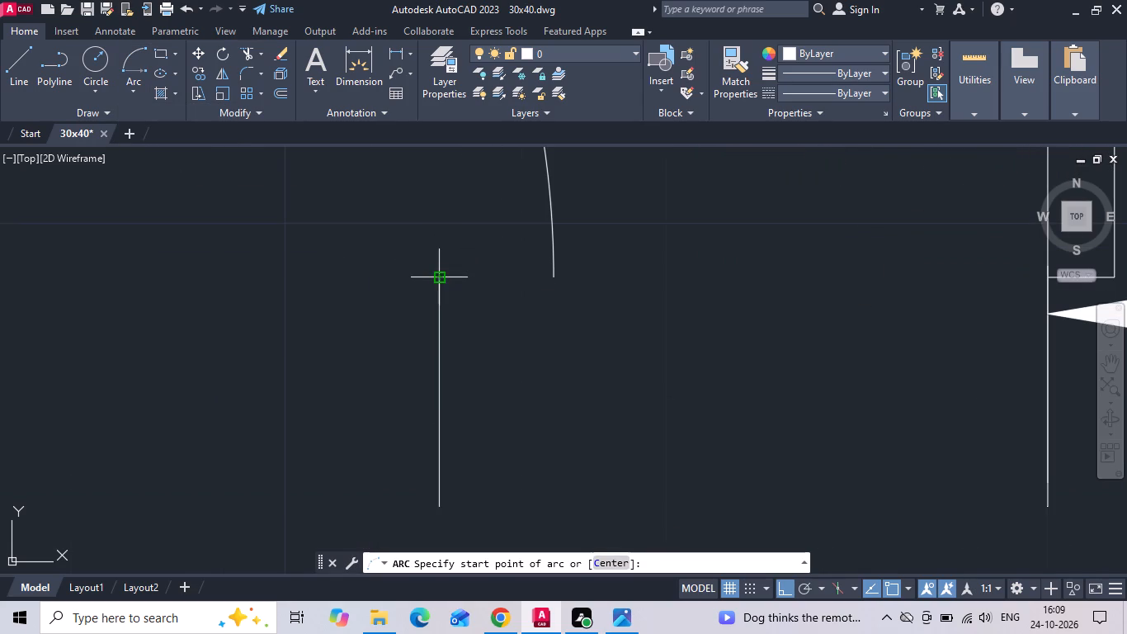
left_click(439, 274)
scroll(507, 260, "down", 3)
scroll(256, 268, "up", 2)
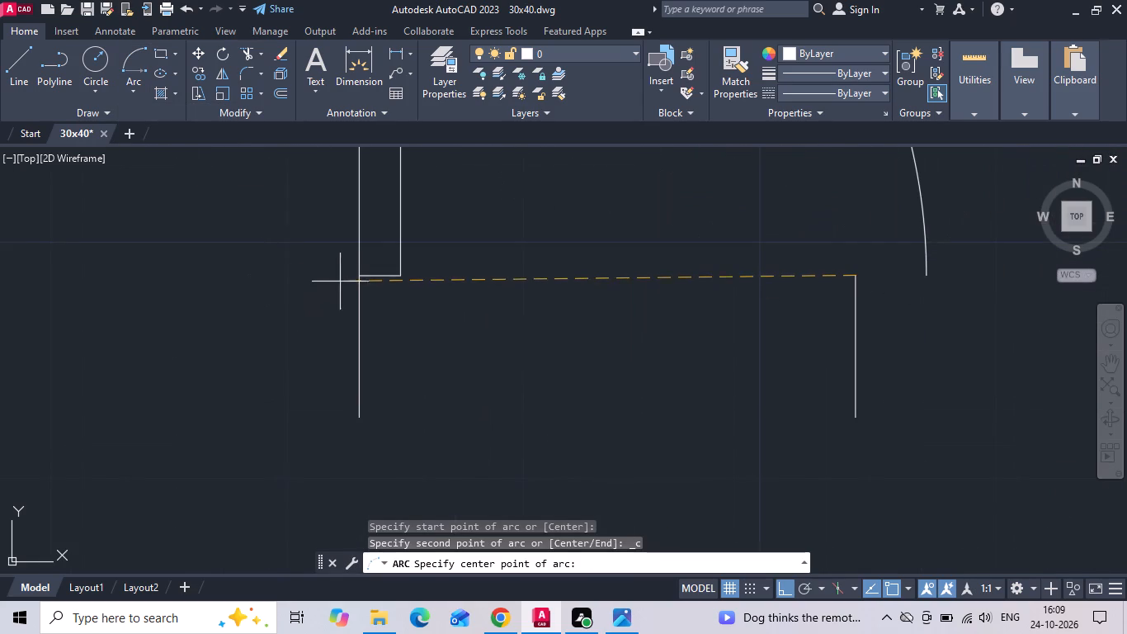
left_click(363, 276)
scroll(348, 294, "down", 3)
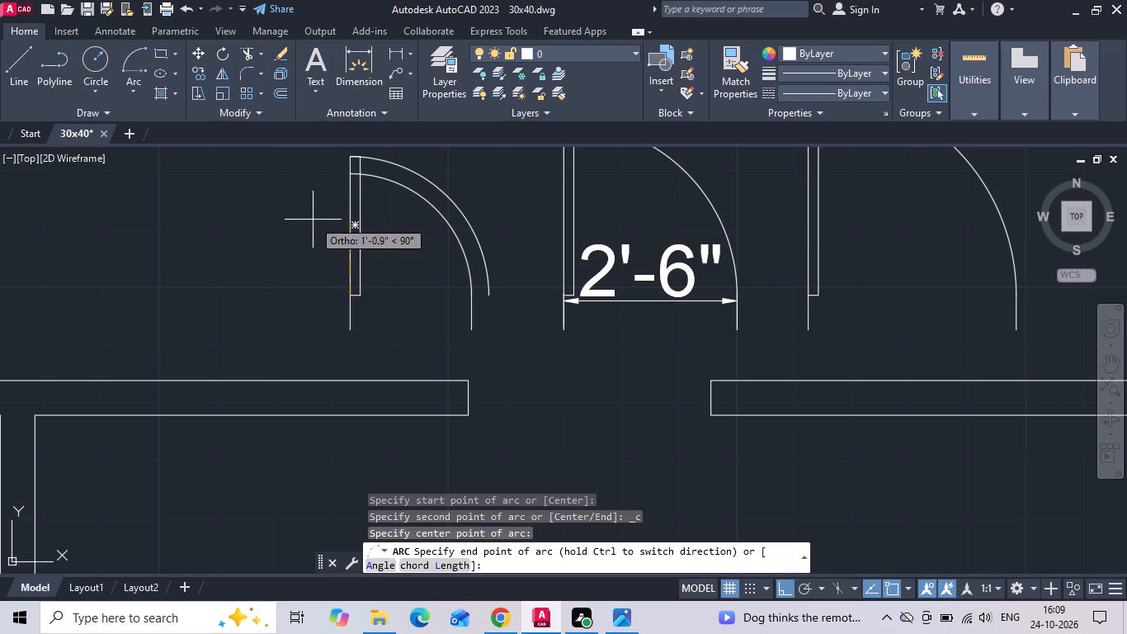
left_click(299, 207)
Shorten the exploded door's leaf by 3" from its upper edge.
scroll(368, 149, "up", 4)
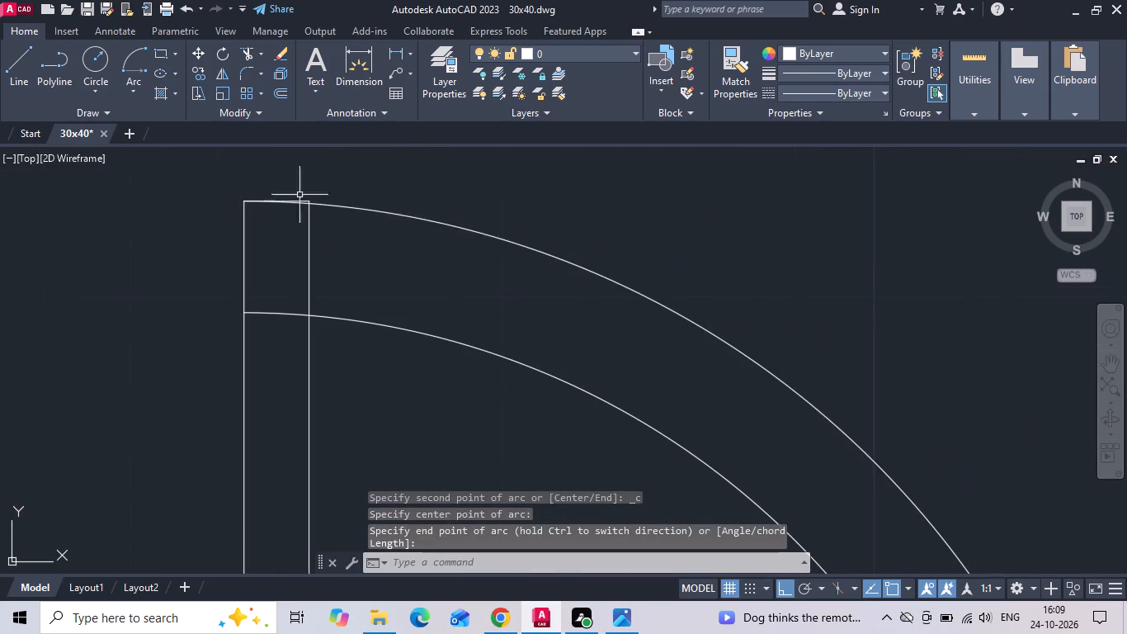
scroll(281, 205, "up", 1)
left_click(318, 197)
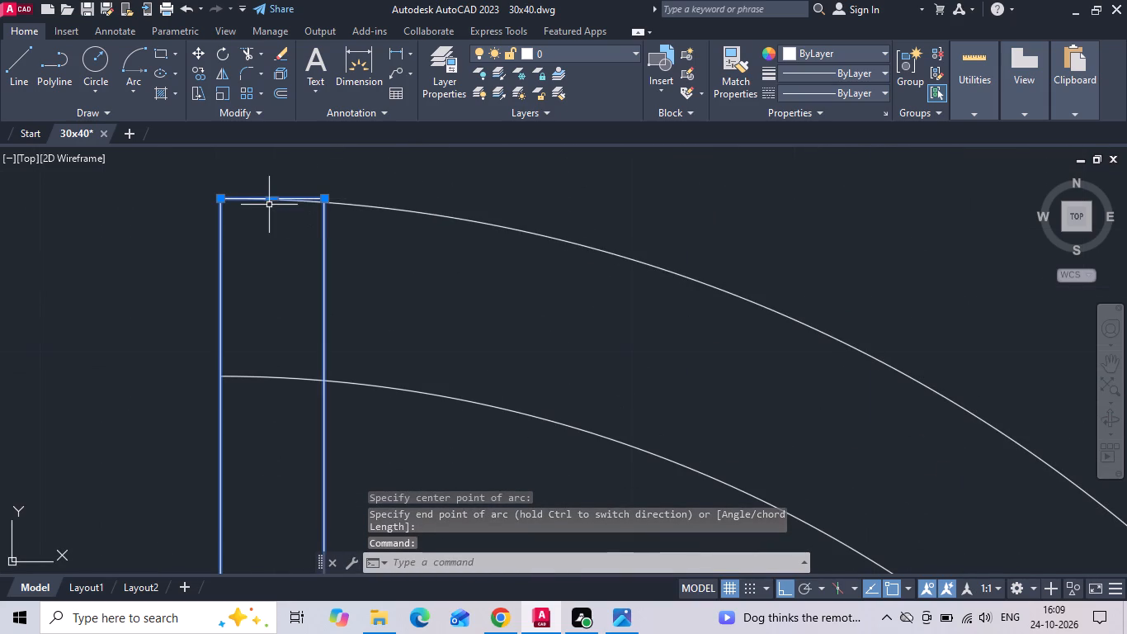
left_click_drag(271, 196, 270, 208)
key("3")
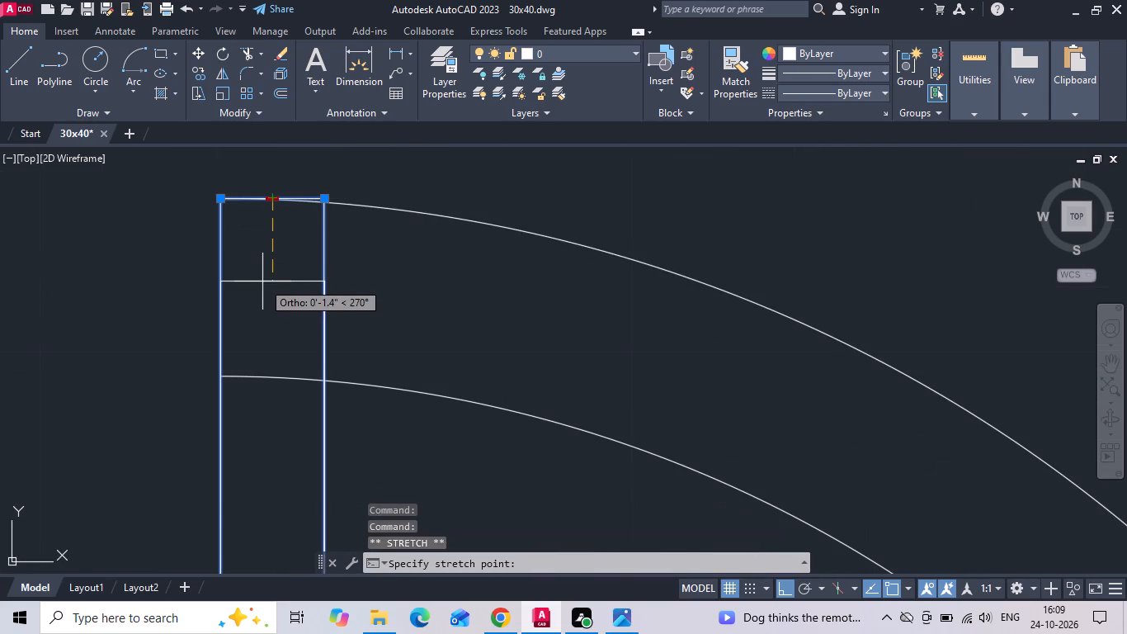
key("Return")
key("Escape")
Delete the original outer swing arc of the exploded door.
scroll(255, 267, "down", 4)
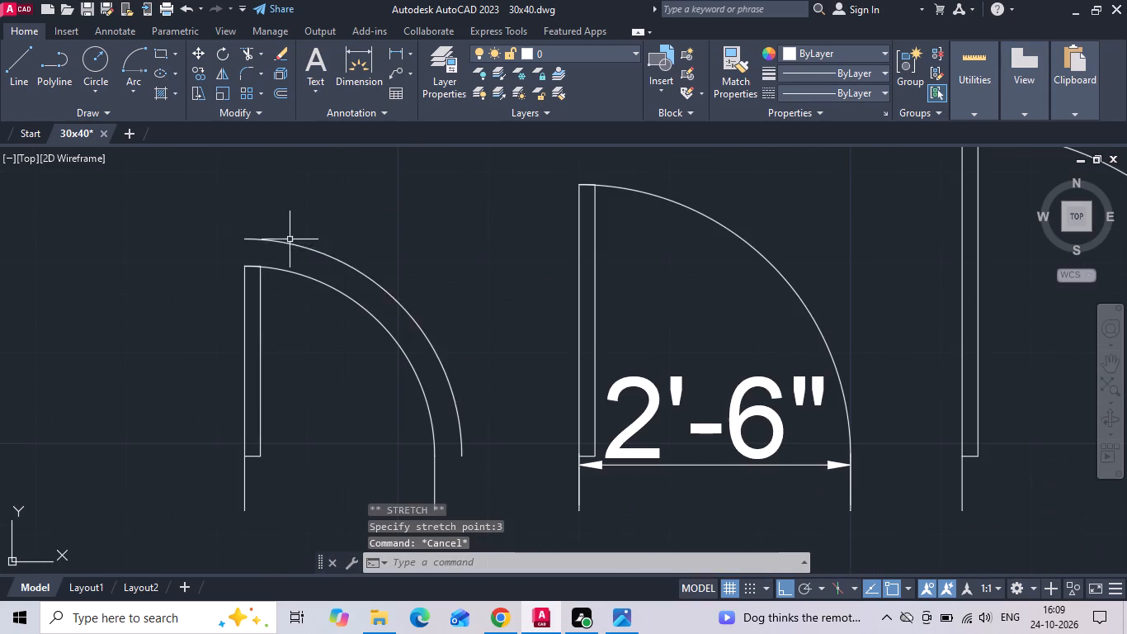
left_click(306, 253)
left_click(305, 234)
key("Delete")
scroll(333, 174, "down", 1)
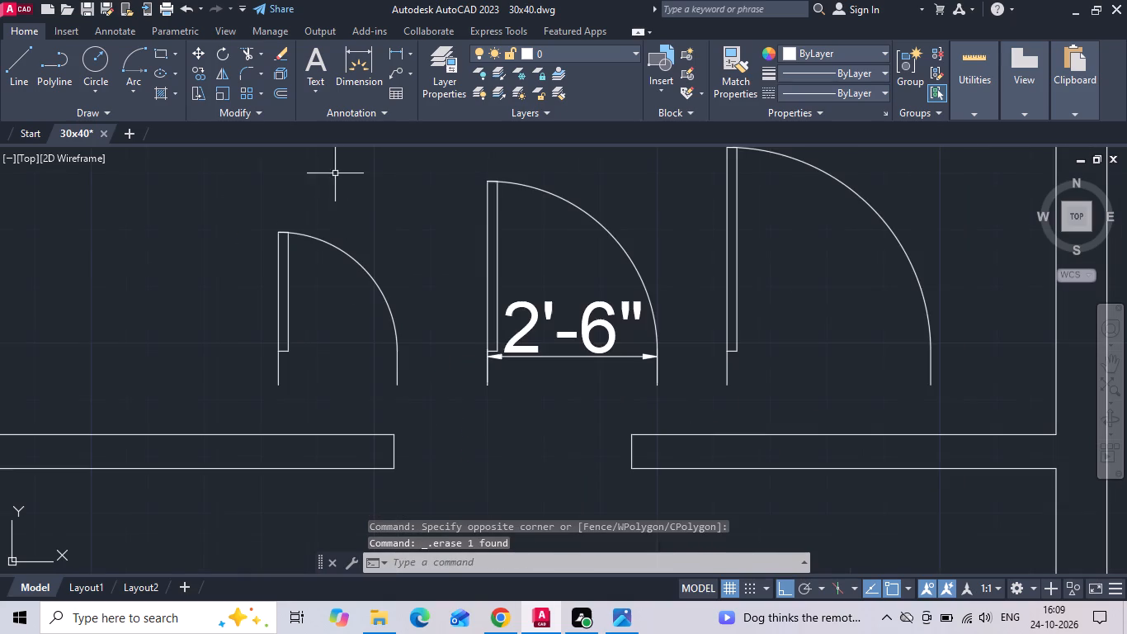
Mirror the narrow exploded door about a vertical line through its free jamb end, keeping the original, to form a double-leaf door.
left_click_drag(408, 300, 392, 346)
left_click(244, 381)
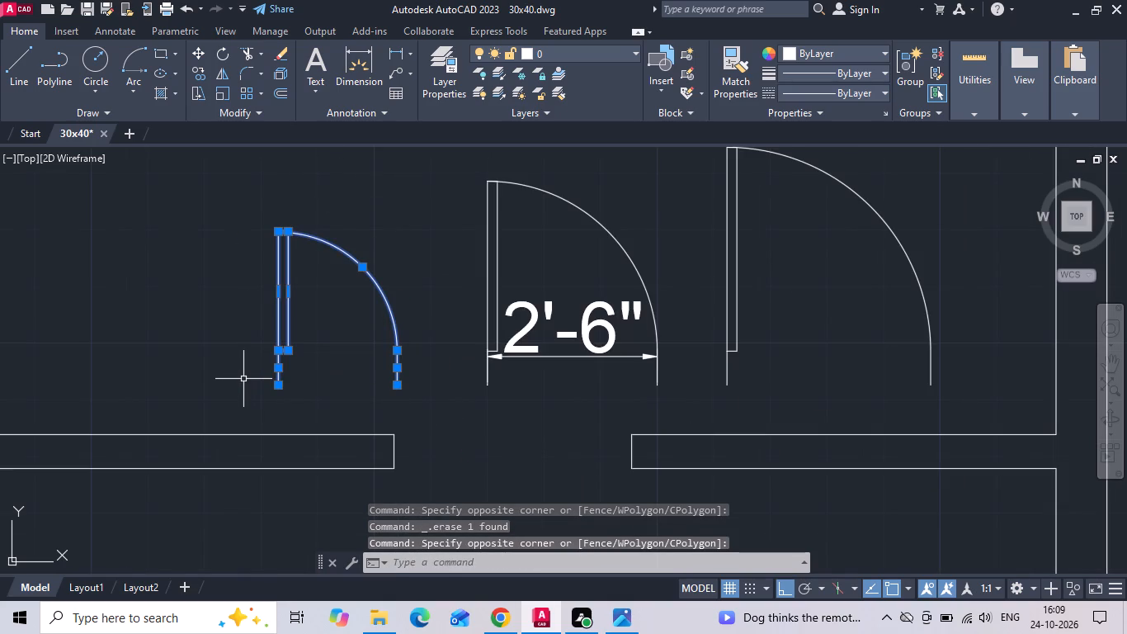
type("mi")
key("space")
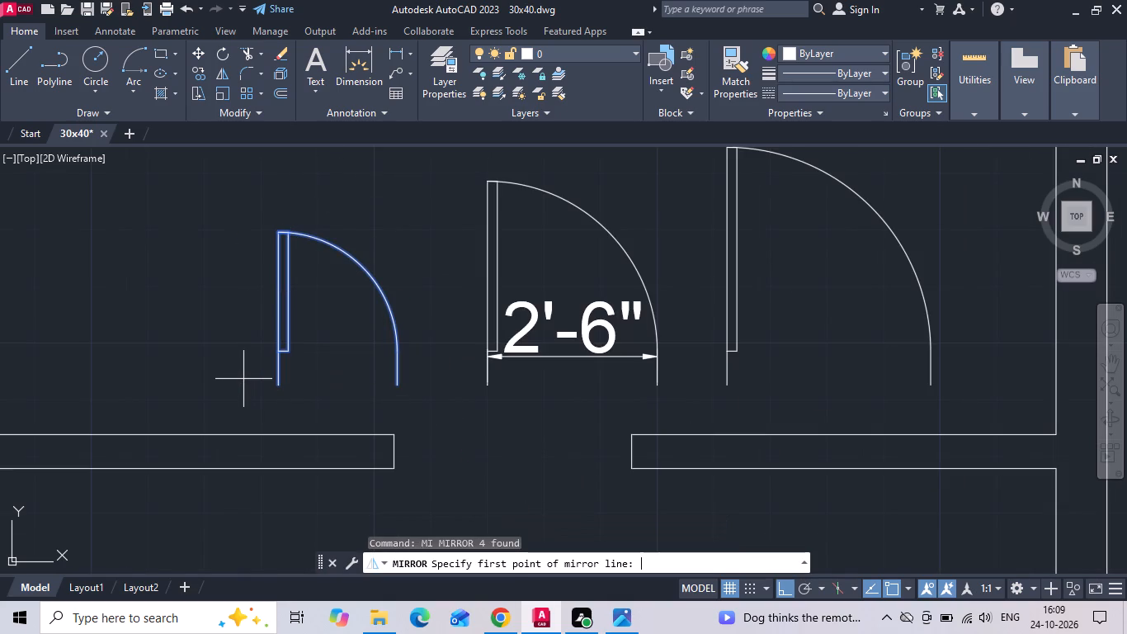
left_click(402, 388)
left_click(398, 423)
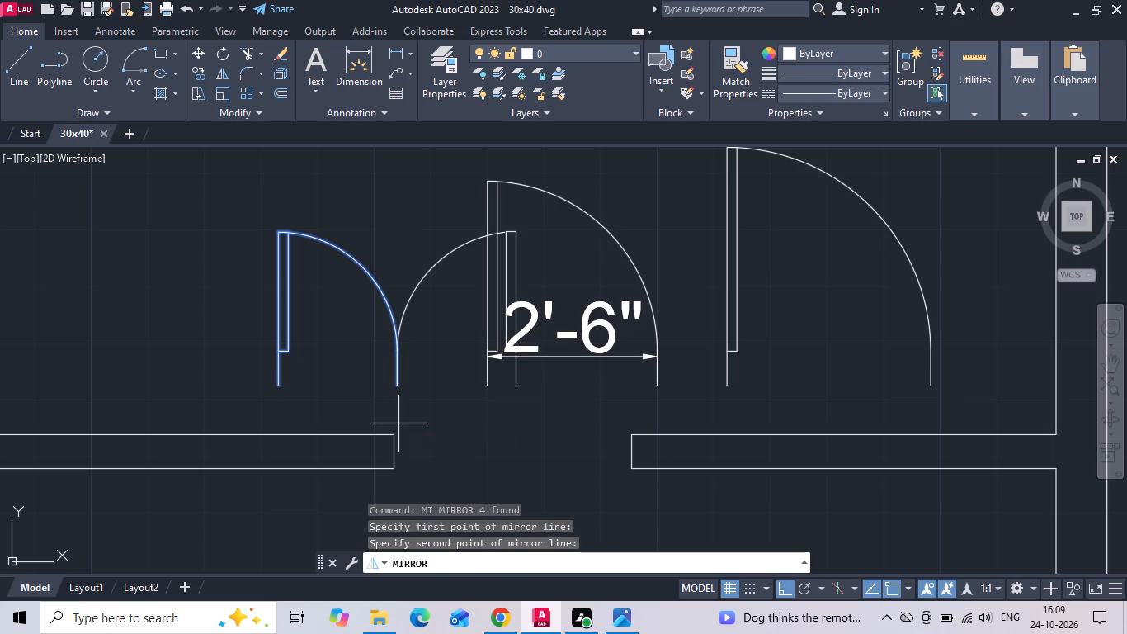
type("n")
key("space")
Move the 2'-6" door straight up into clear hall space, away from the double-leaf door.
scroll(483, 343, "down", 2)
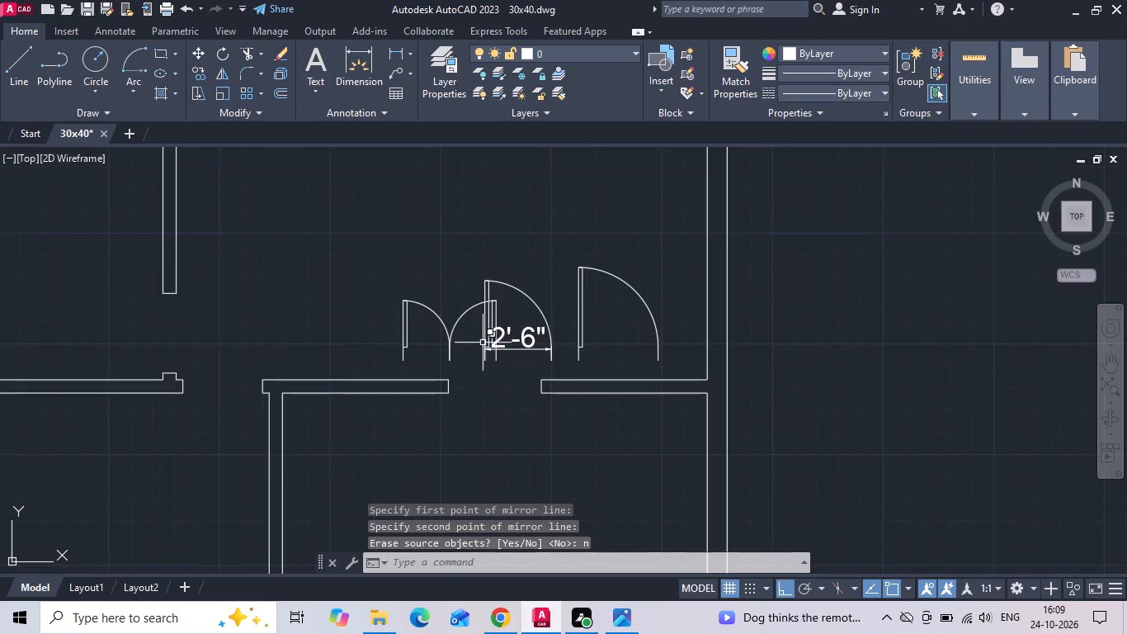
left_click(515, 288)
right_click(515, 288)
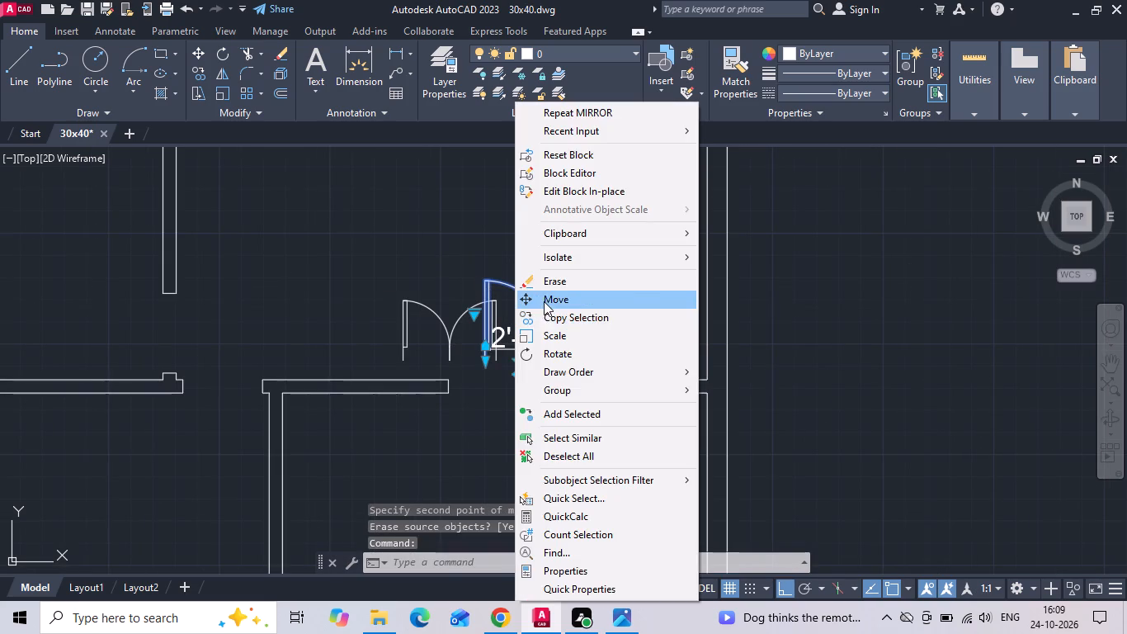
left_click(544, 301)
left_click_drag(545, 302, 547, 264)
middle_click_drag(518, 222, 505, 291)
left_click(498, 200)
key("Escape")
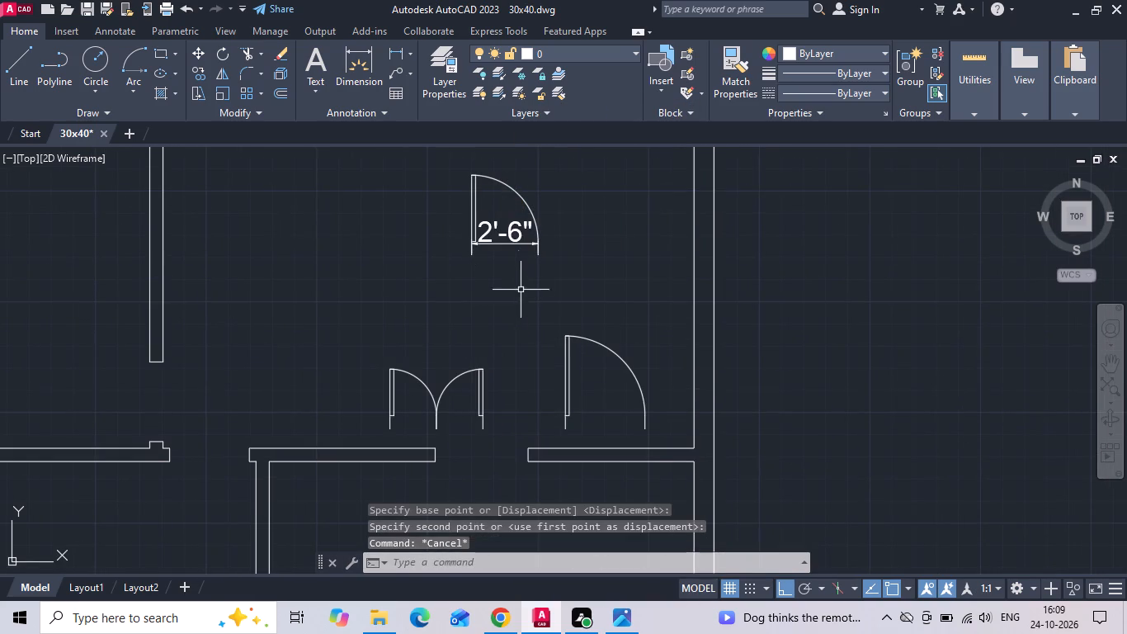
Delete the 2'-6" dimension from the moved single door.
left_click_drag(515, 246, 514, 239)
left_click(503, 206)
key("Delete")
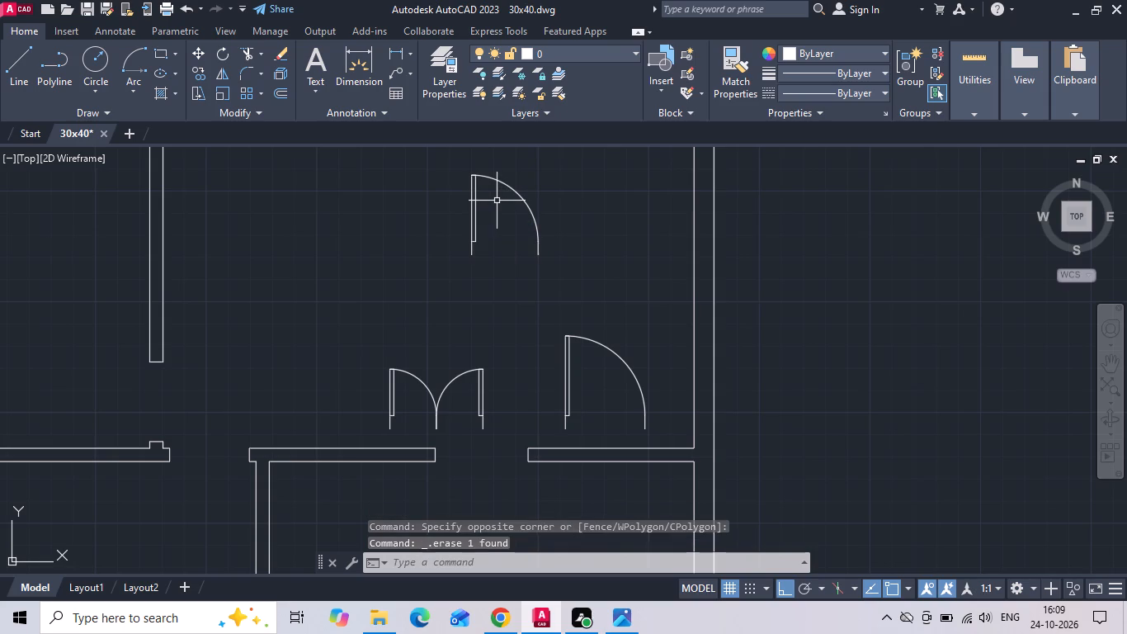
Mirror the 2'-6" door about a vertical line on its hinge side, erasing the source door.
left_click_drag(502, 194, 493, 206)
left_click(394, 225)
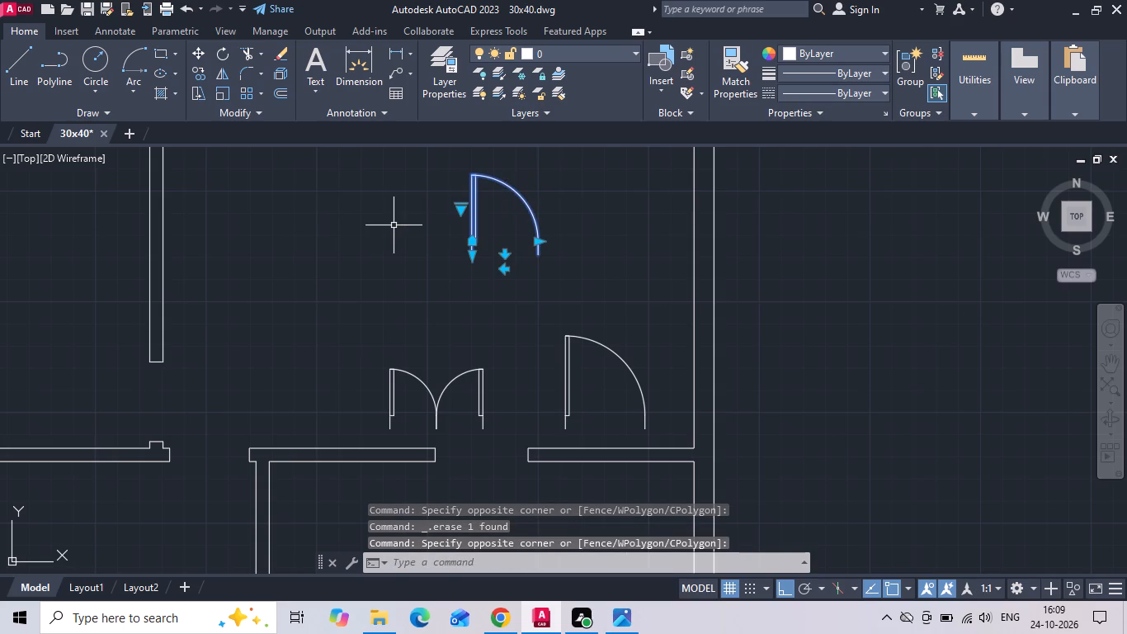
key("m")
key("i")
key("space")
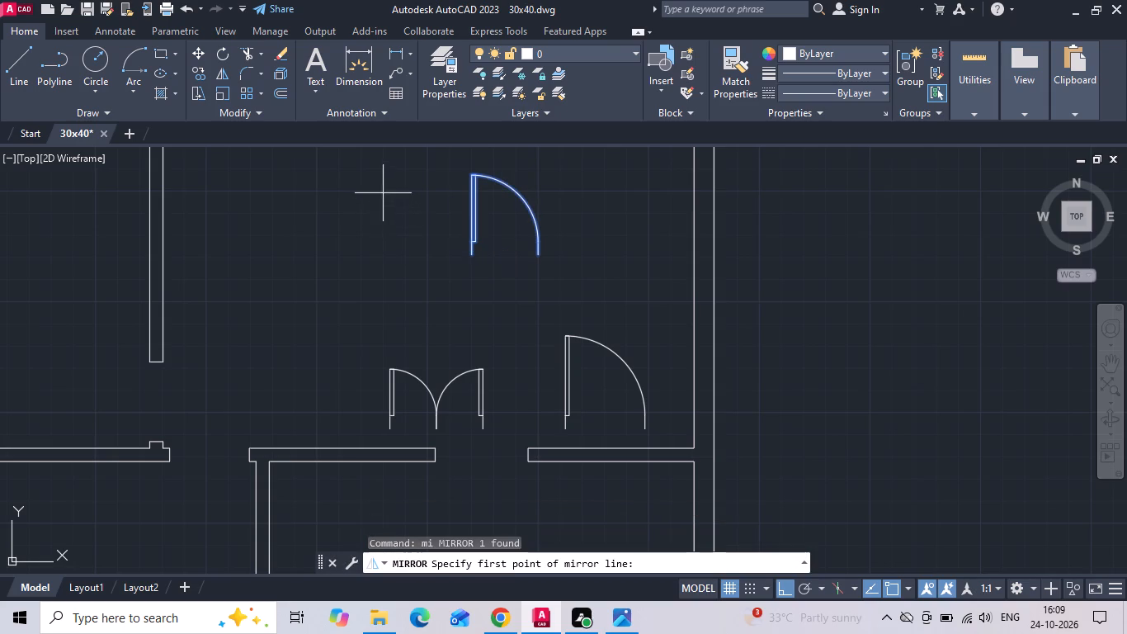
middle_click_drag(396, 250, 413, 296)
left_click_drag(436, 237, 437, 267)
left_click(436, 300)
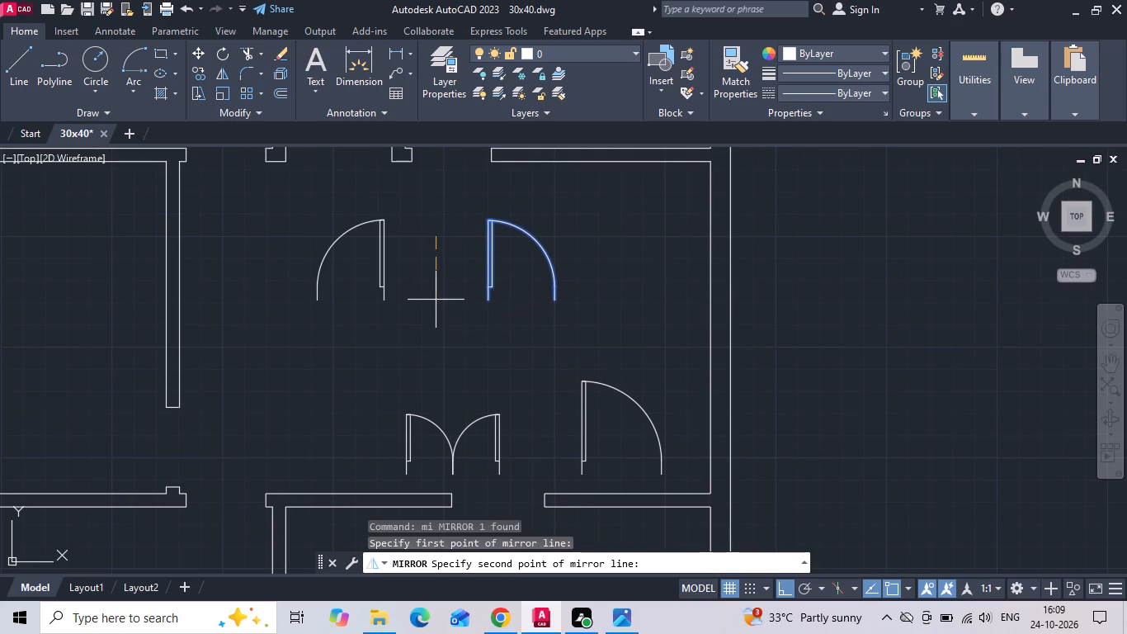
key("y")
key("space")
Move the mirrored 2'-6" door by its free jamb's lower end to the lower corner of the short wall stub at the toilet opening.
scroll(454, 297, "down", 3)
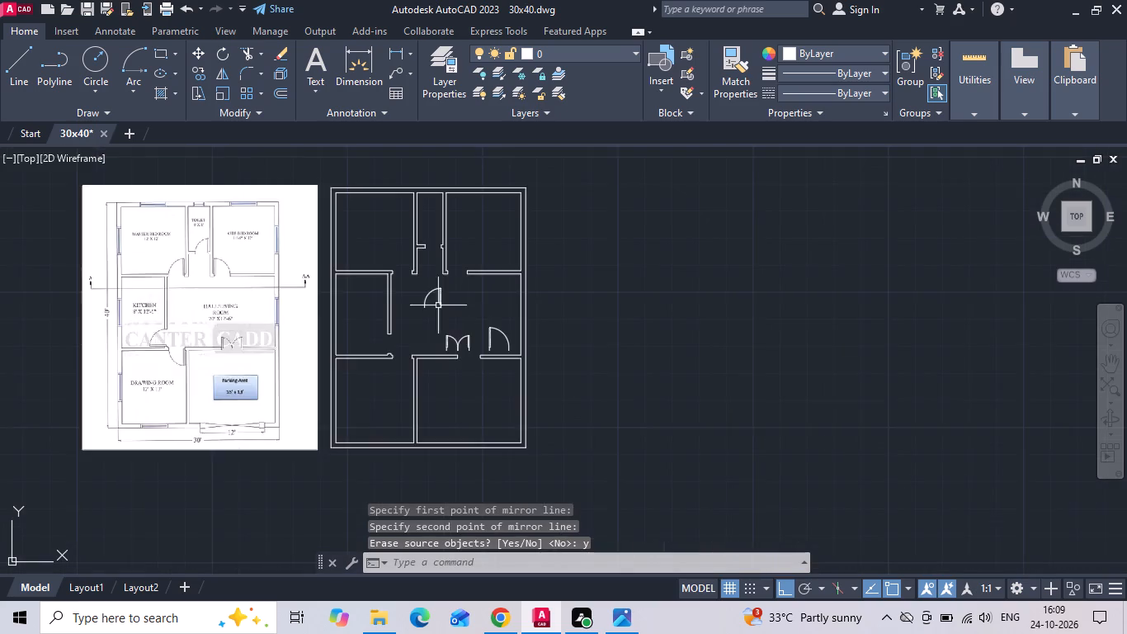
scroll(420, 299, "up", 3)
left_click(438, 298)
right_click(432, 263)
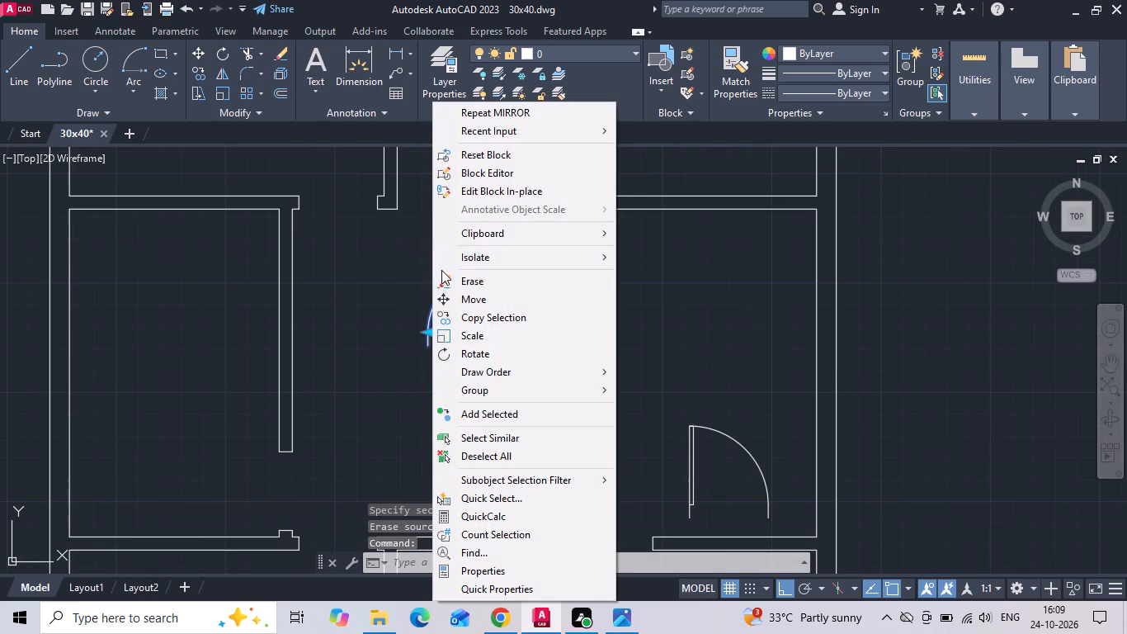
left_click(450, 304)
scroll(434, 352, "up", 2)
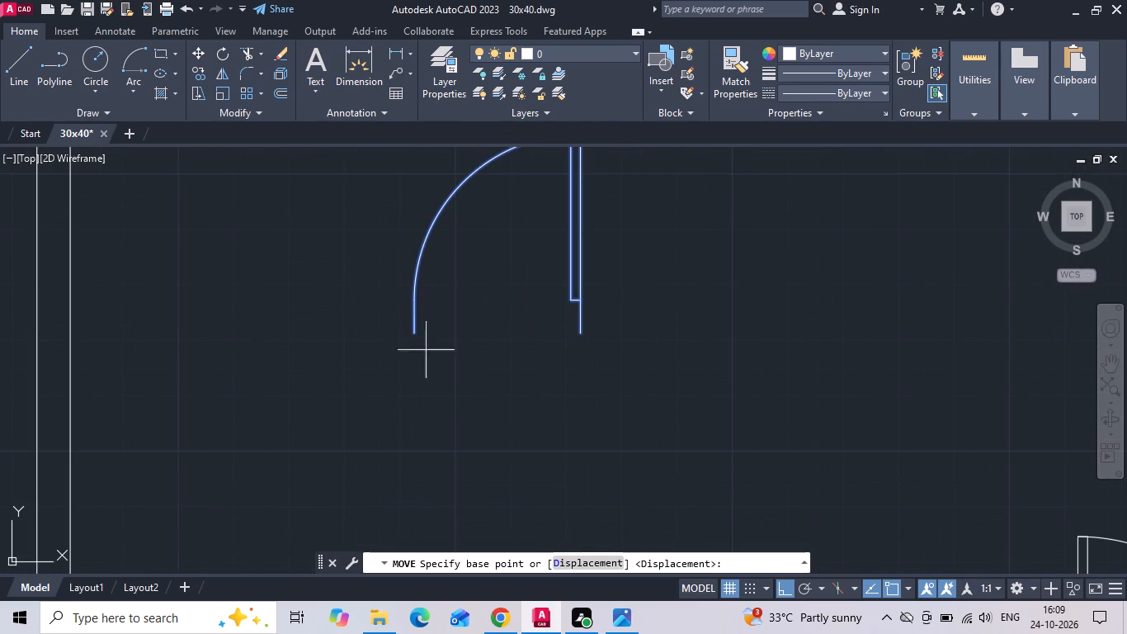
scroll(413, 331, "up", 3)
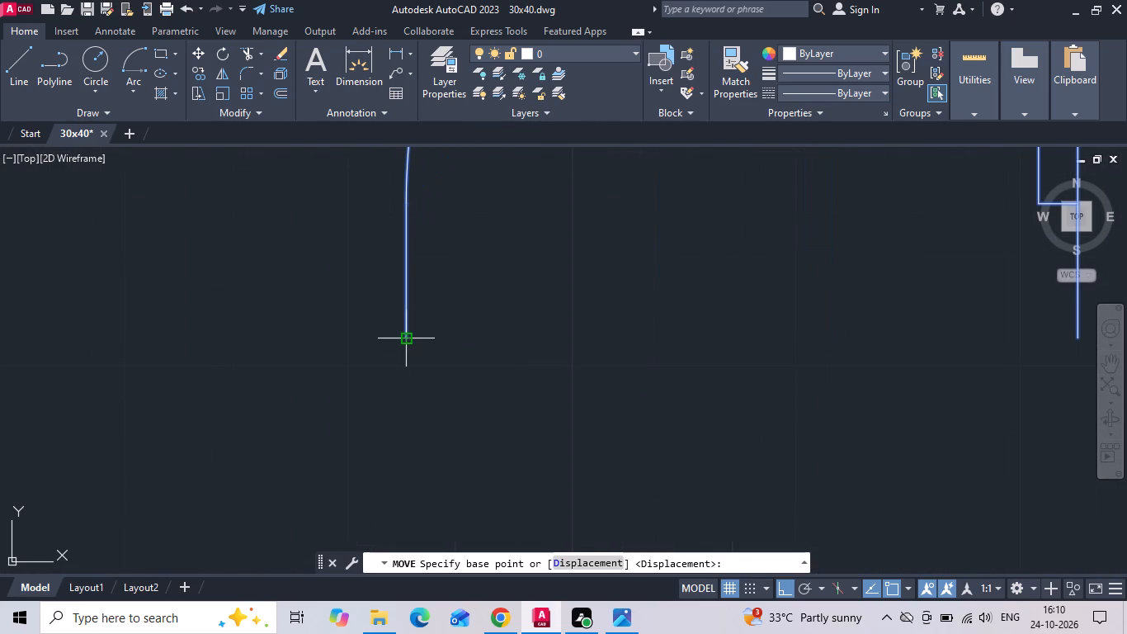
left_click(405, 338)
scroll(547, 359, "down", 7)
scroll(546, 267, "up", 4)
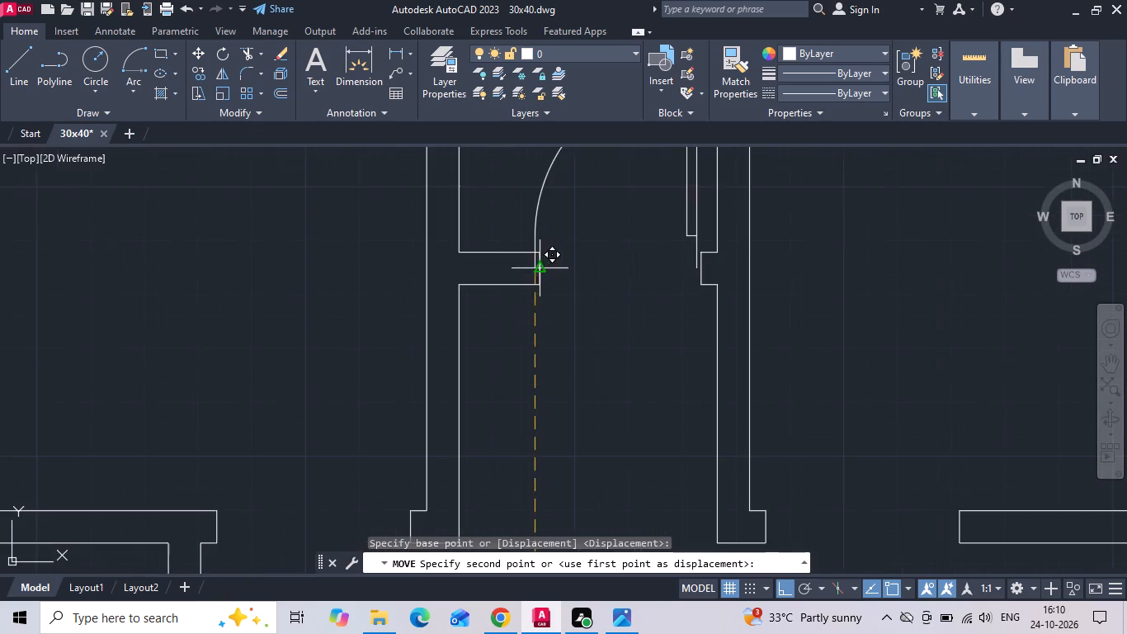
scroll(549, 280, "up", 1)
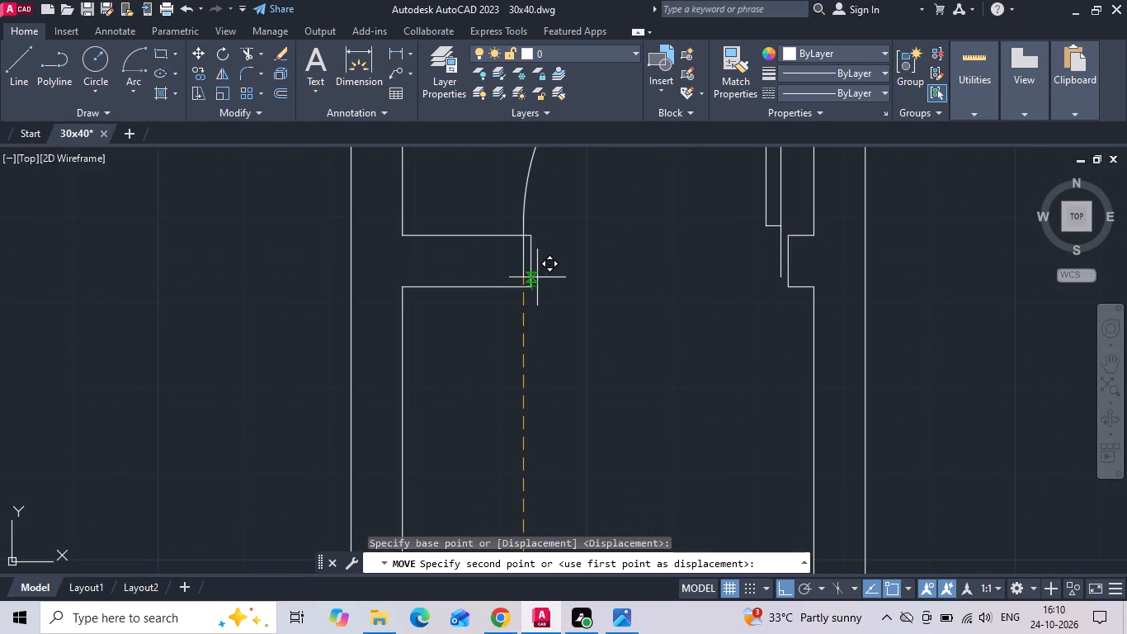
left_click(530, 287)
Move the widest single door by its free jamb's lower end to the wall end at the kids bedroom opening.
scroll(553, 235, "down", 3)
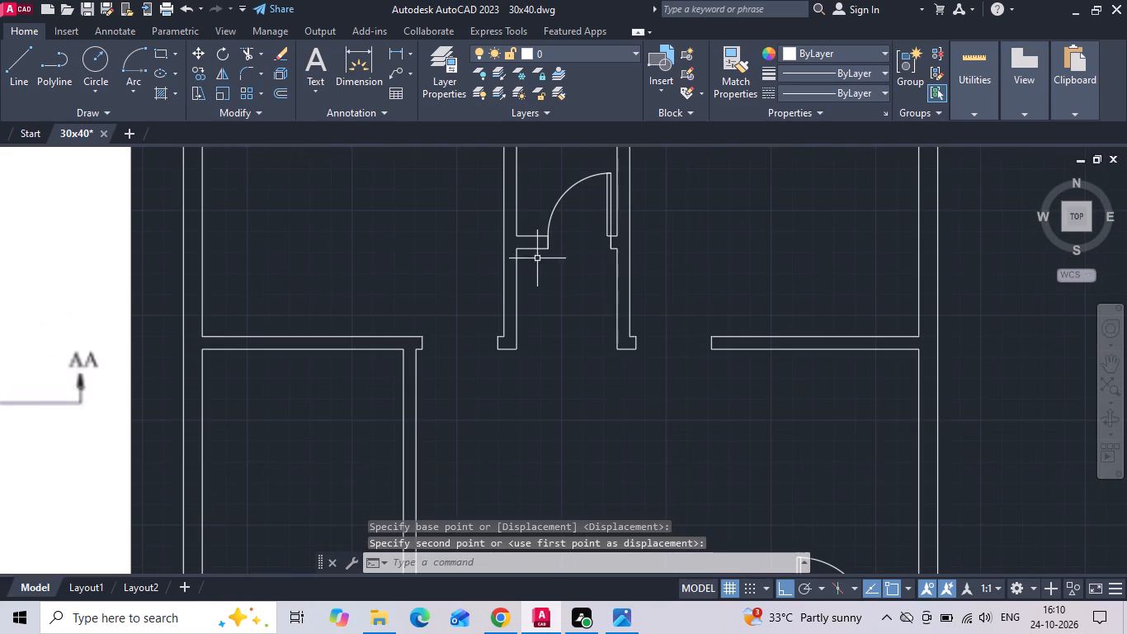
scroll(563, 288, "down", 2)
scroll(622, 405, "up", 1)
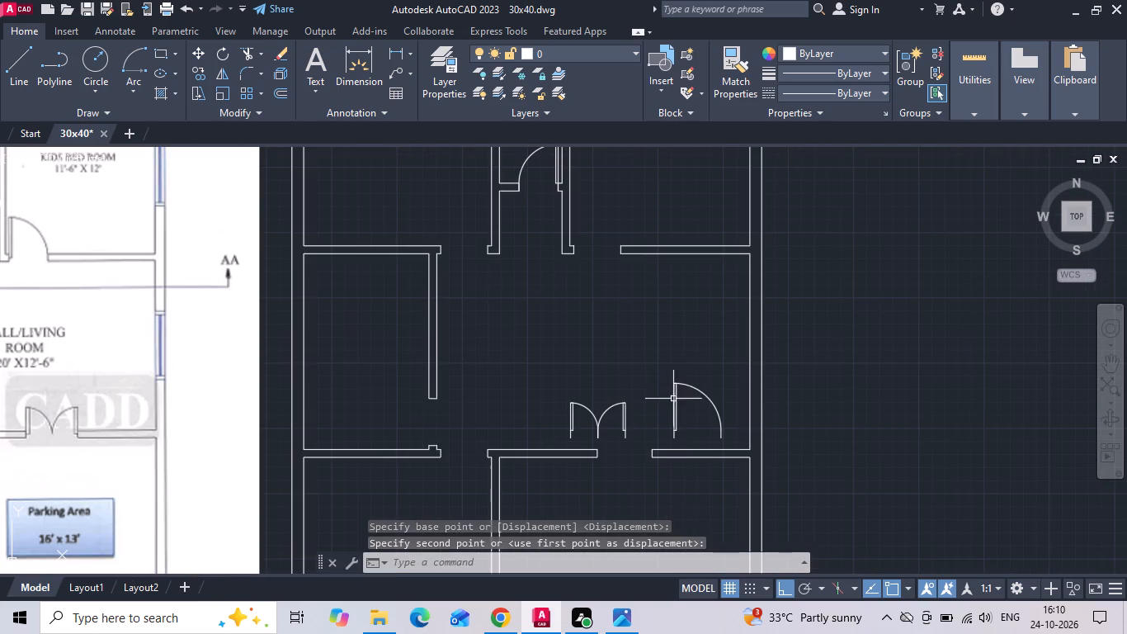
left_click(682, 379)
left_click(671, 395)
right_click(625, 312)
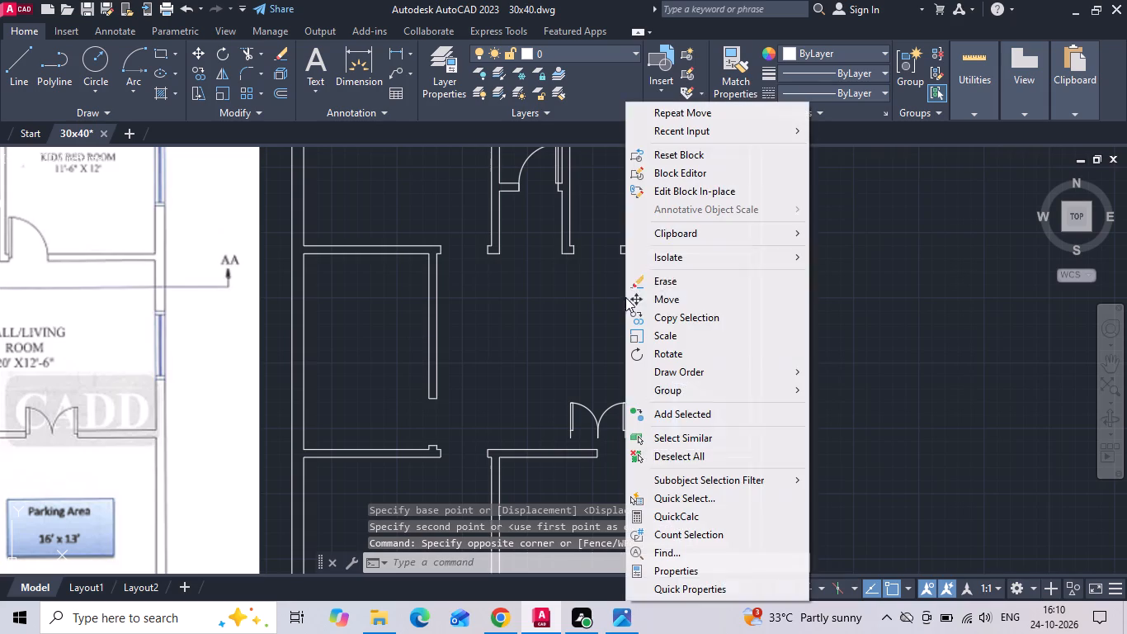
left_click(644, 291)
scroll(715, 419, "up", 2)
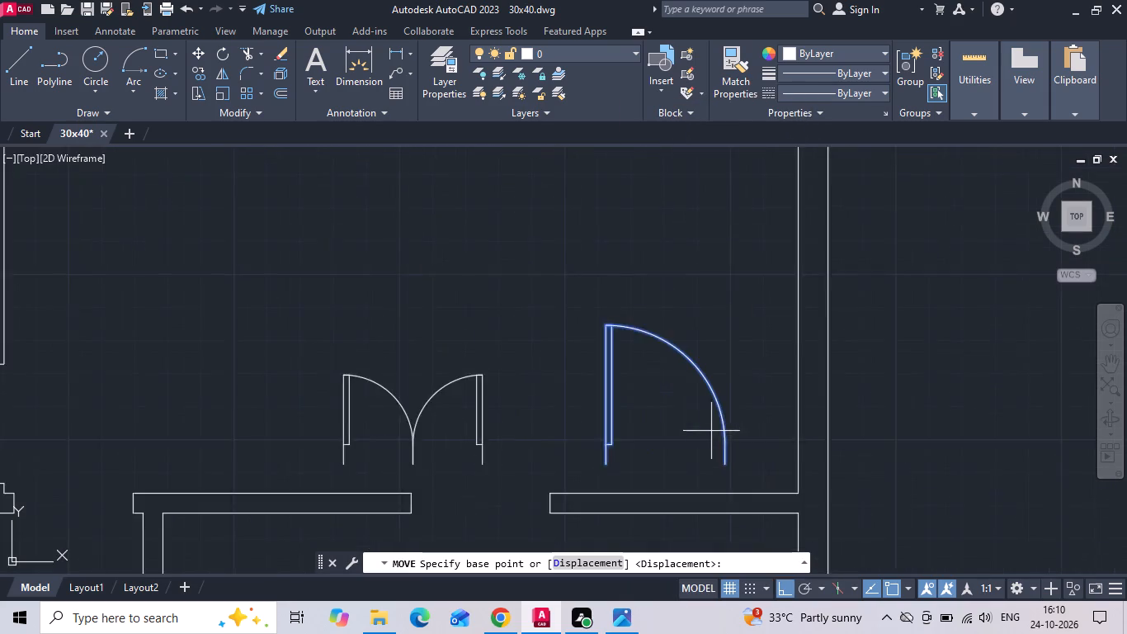
scroll(711, 431, "up", 2)
left_click(740, 516)
scroll(660, 451, "down", 2)
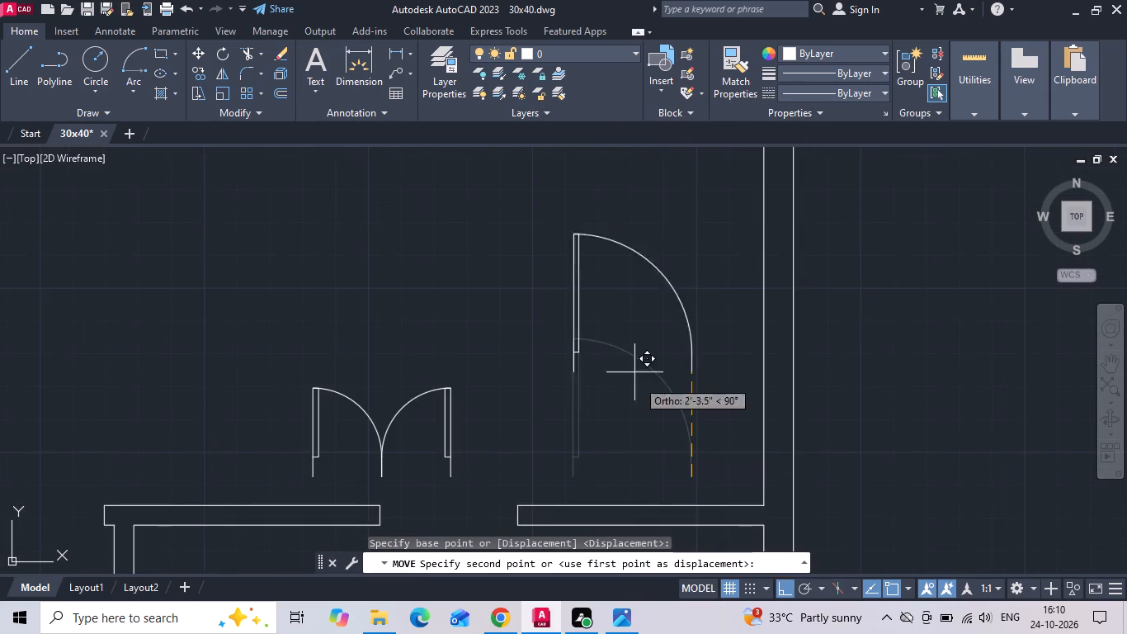
scroll(528, 272, "down", 2)
scroll(480, 155, "up", 3)
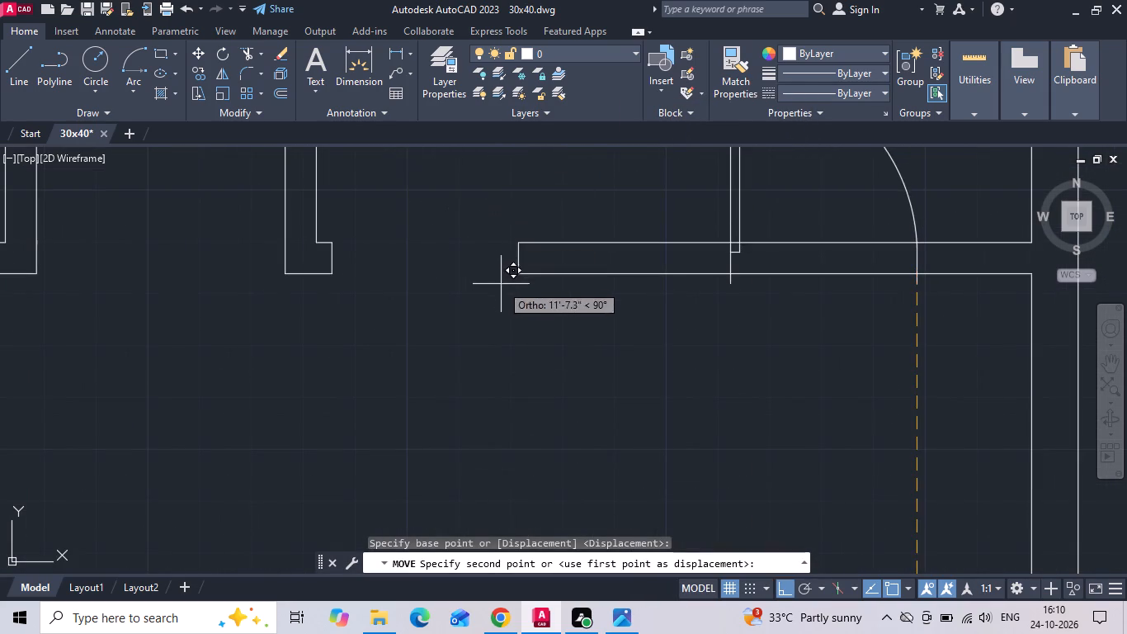
left_click(517, 269)
Mirror the kids bedroom door about a vertical line in the passage toward the master bedroom, keeping the original.
scroll(497, 323, "down", 1)
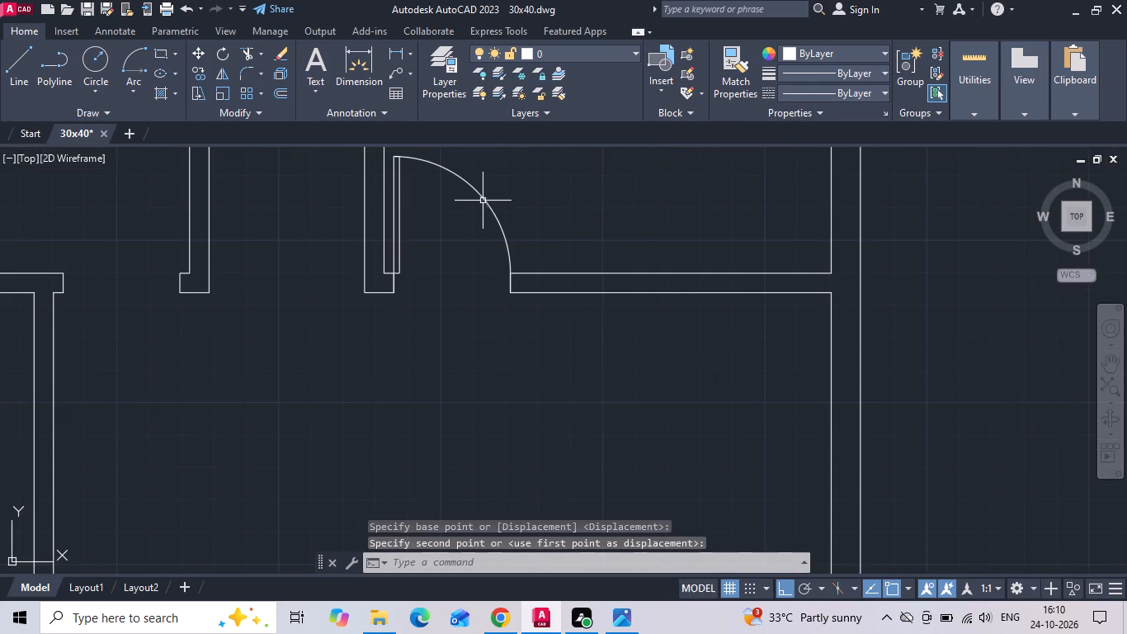
left_click(483, 197)
key("m")
type("i")
key("space")
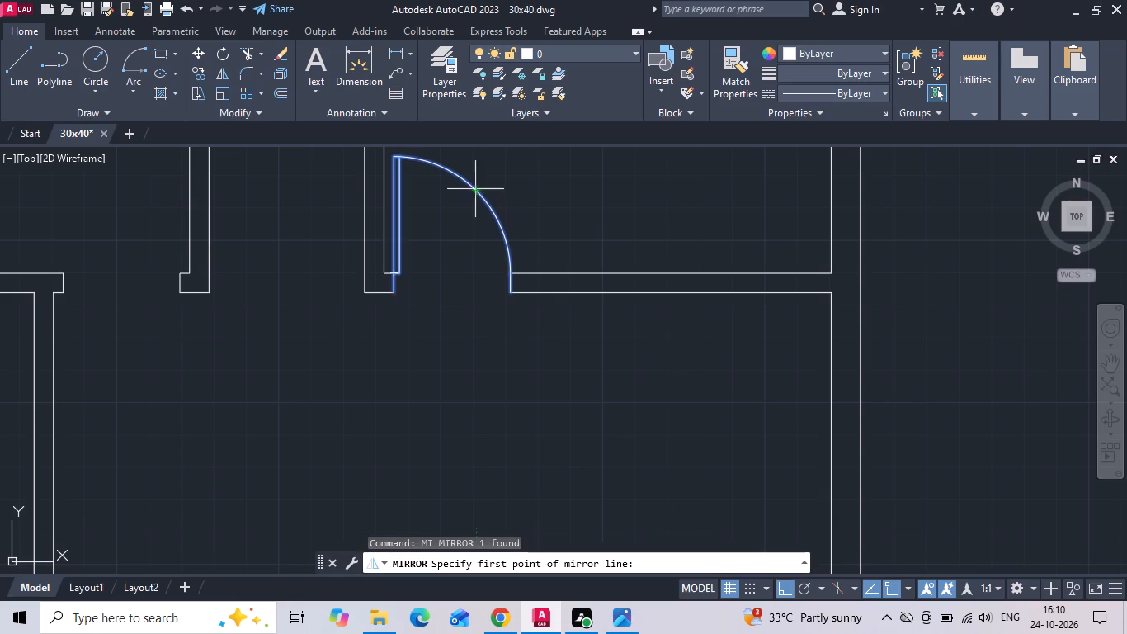
scroll(483, 208, "down", 1)
left_click(368, 265)
left_click(361, 318)
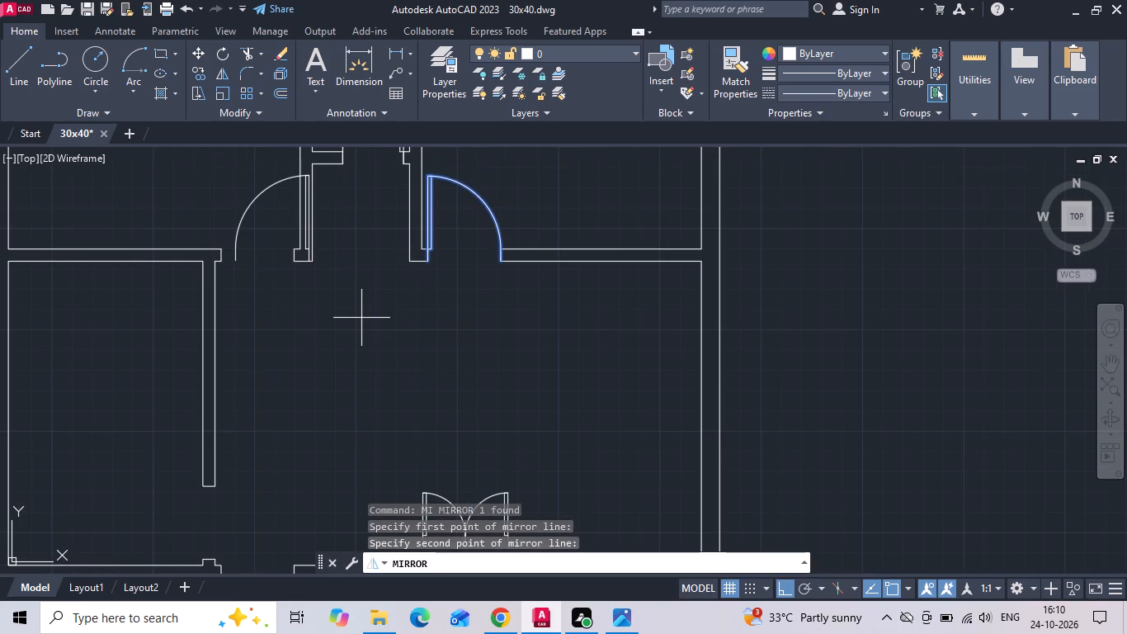
key("n")
key("space")
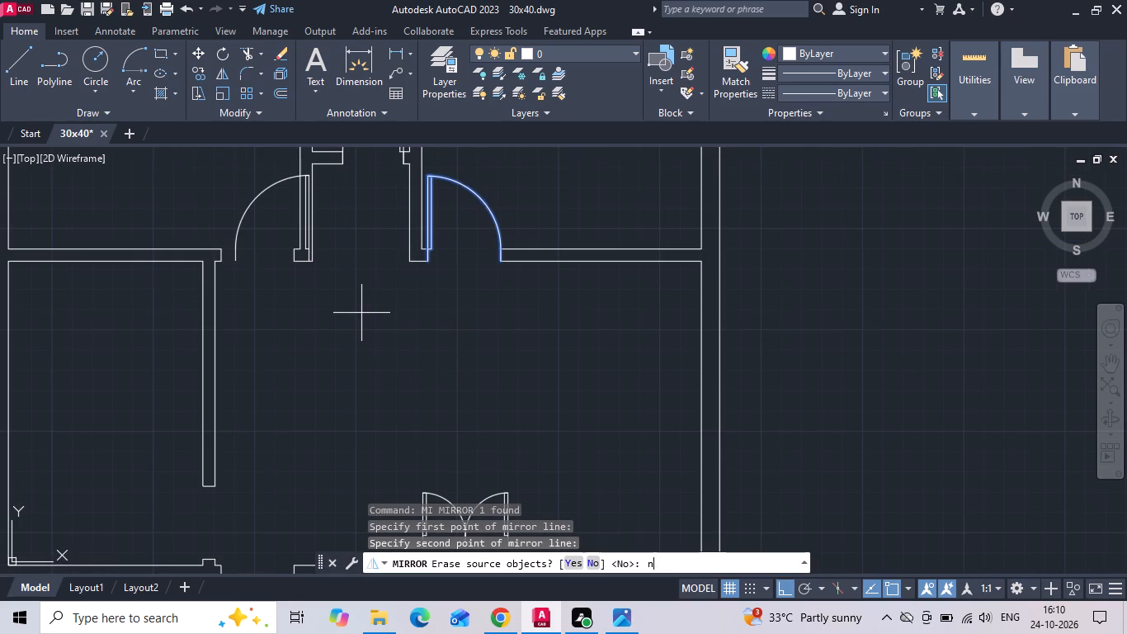
Move the mirrored door by its free jamb's lower end to the lower corner of the wall end at the master bedroom opening.
scroll(231, 230, "up", 2)
middle_click_drag(233, 226, 323, 232)
scroll(347, 220, "up", 1)
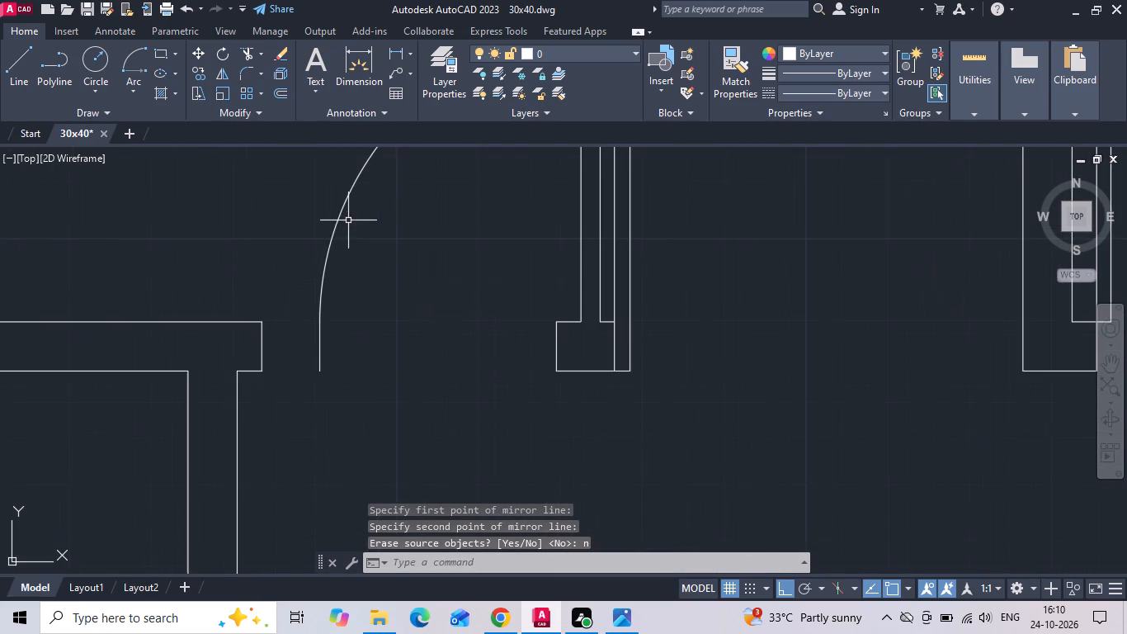
left_click(370, 234)
left_click(290, 222)
right_click(288, 222)
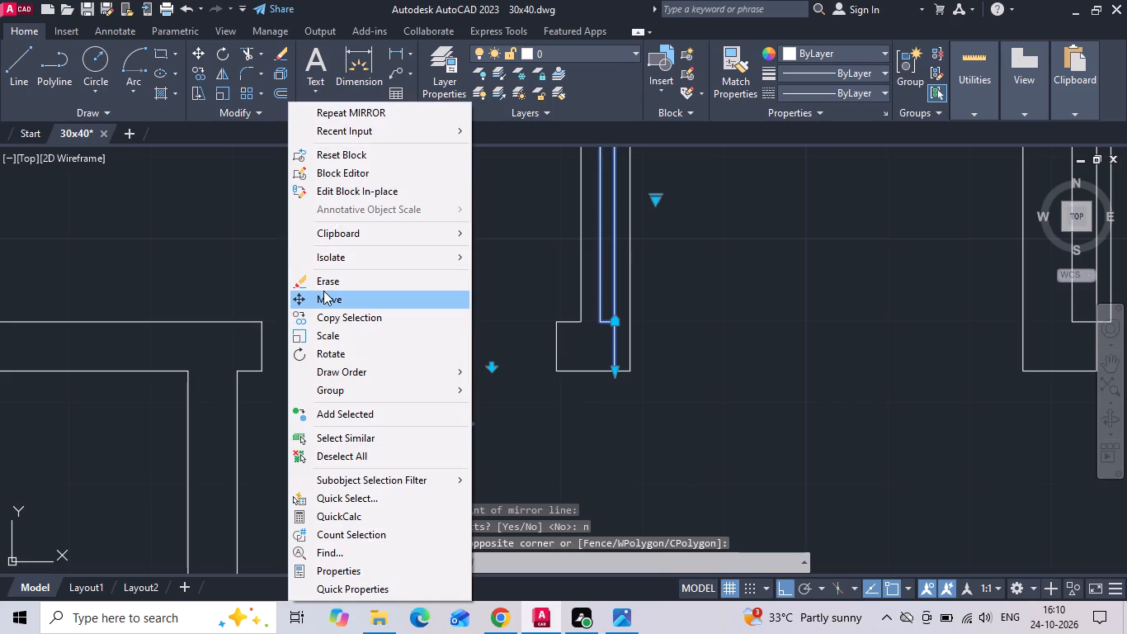
left_click(323, 291)
left_click(322, 369)
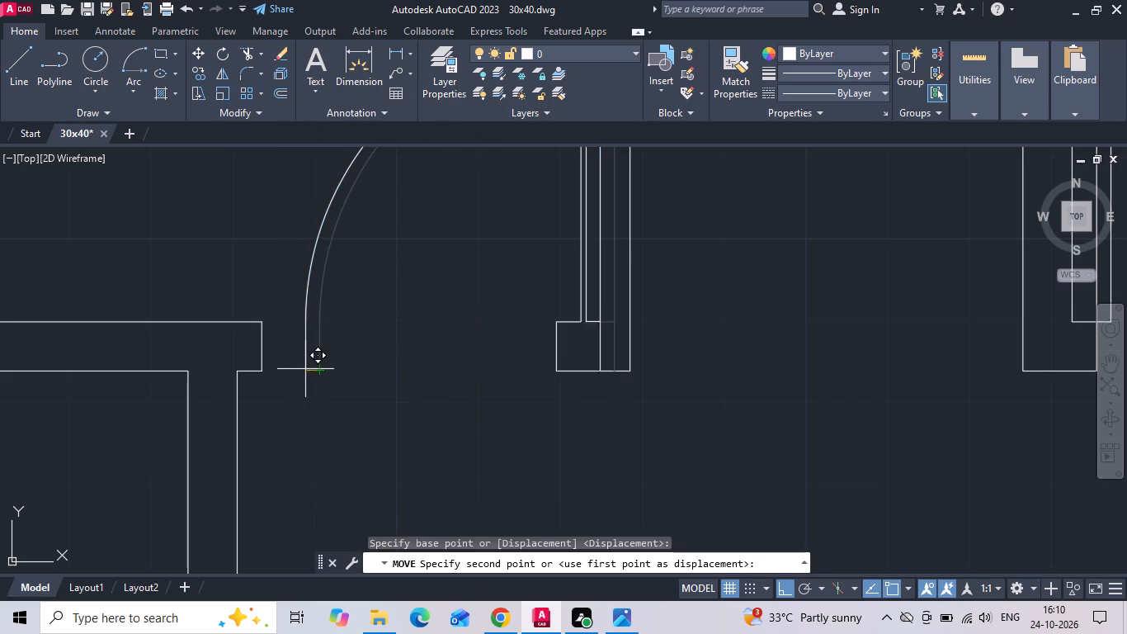
left_click(266, 372)
Copy the kids bedroom door horizontally to the wall between the master bedroom and the kitchen.
scroll(388, 291, "down", 3)
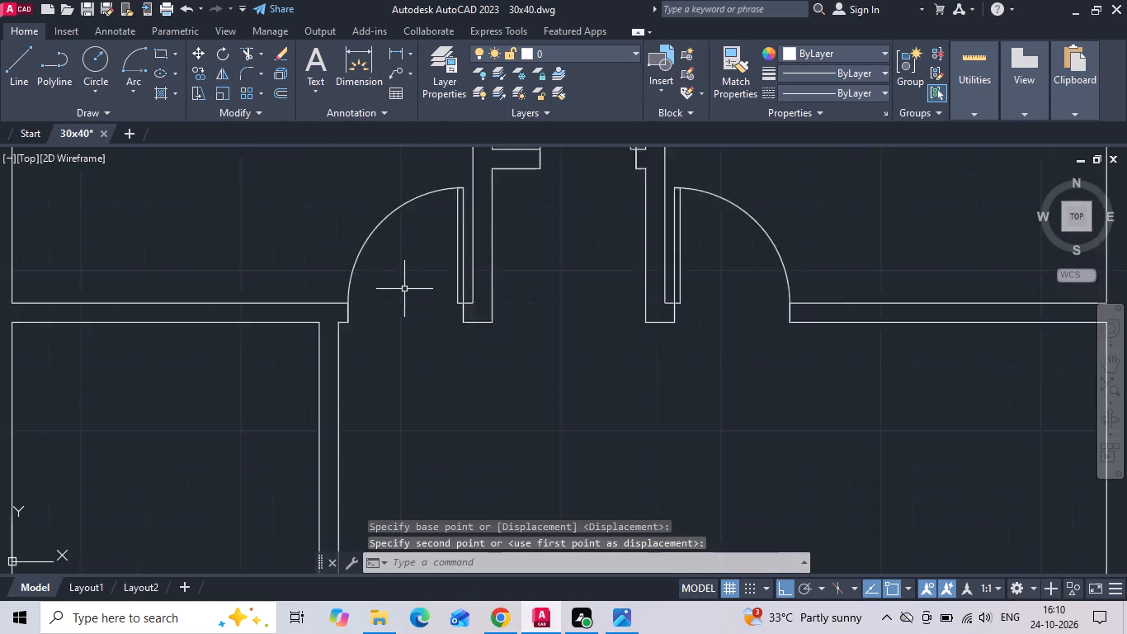
scroll(404, 289, "down", 1)
scroll(467, 230, "down", 1)
middle_click_drag(426, 337, 490, 305)
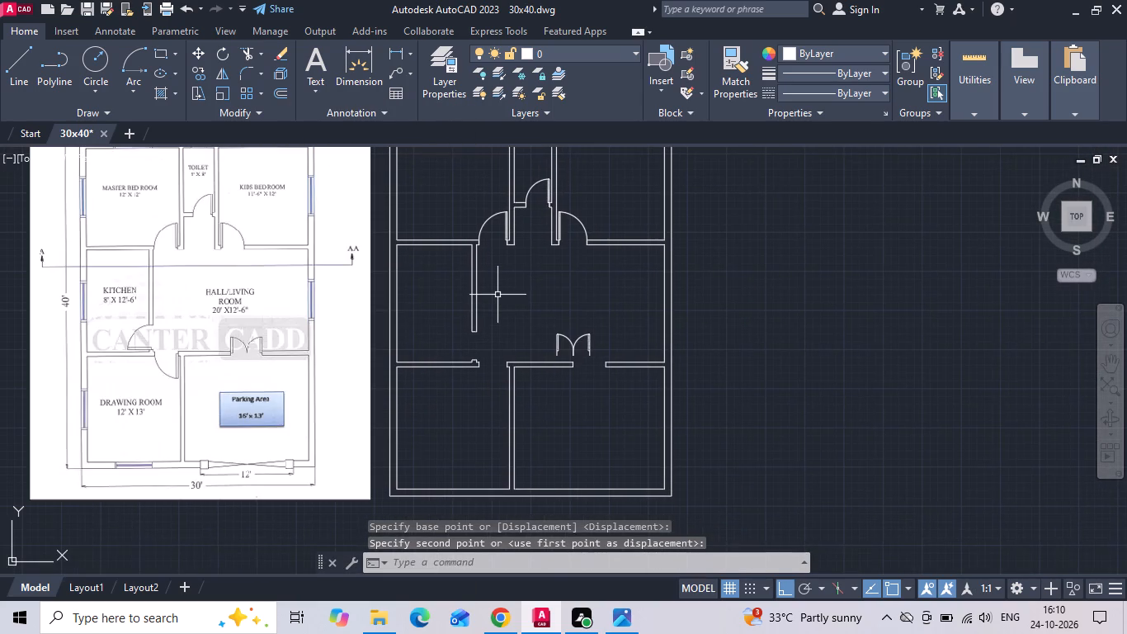
left_click(582, 223)
right_click(582, 222)
left_click(606, 318)
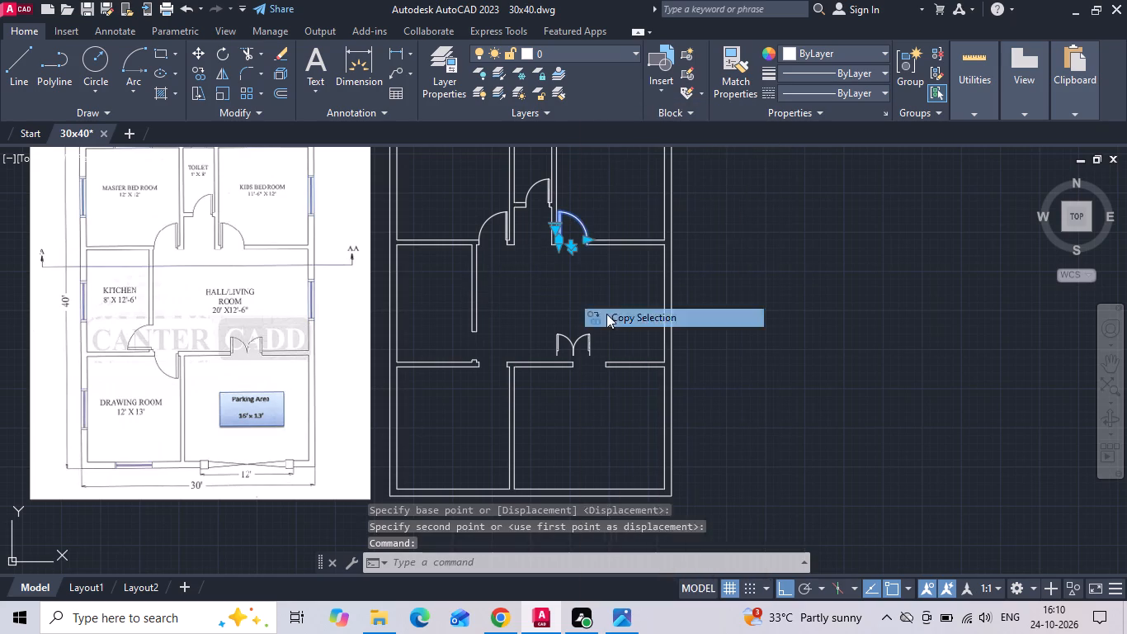
left_click_drag(582, 244, 577, 253)
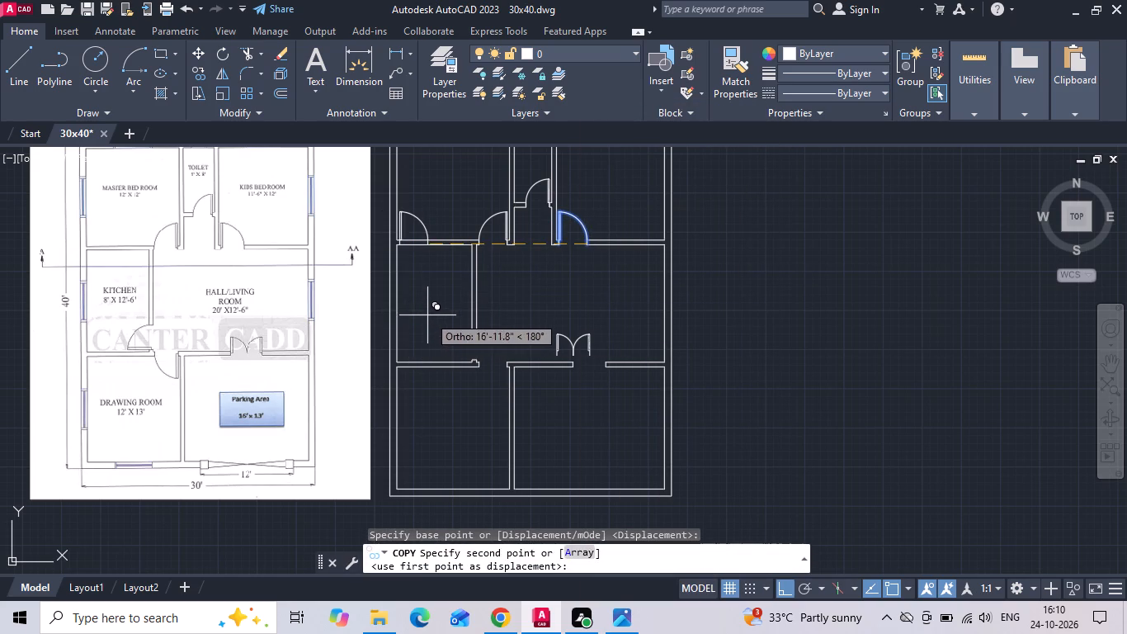
left_click(454, 272)
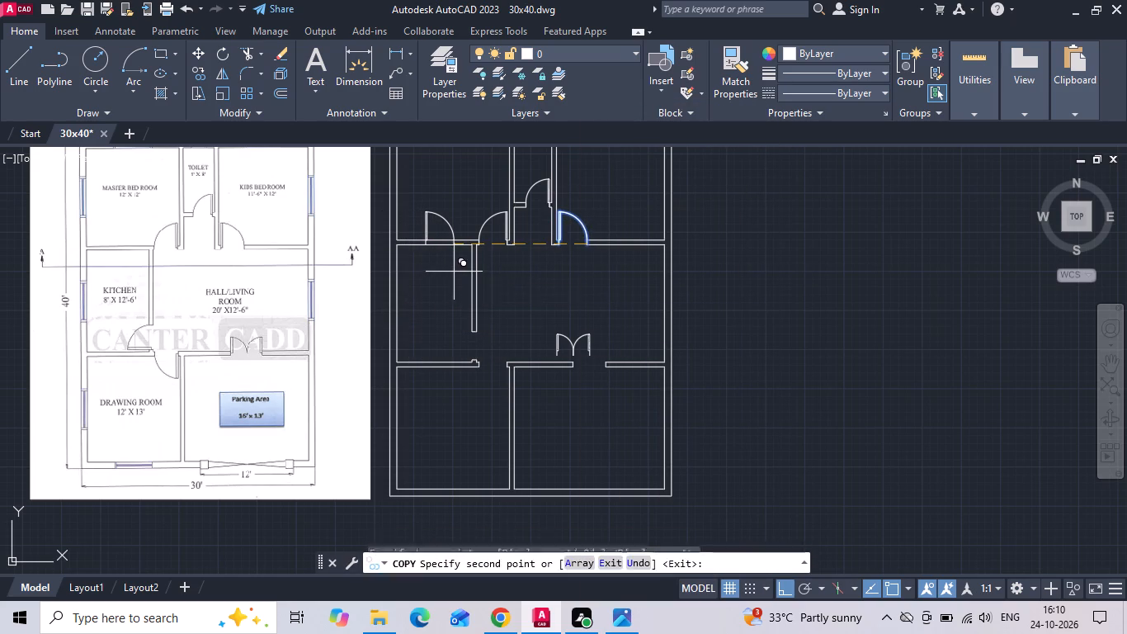
key("Escape")
Move the copied door between the master bedroom and kitchen straight down about 12' into the kitchen.
left_click(447, 217)
right_click(447, 220)
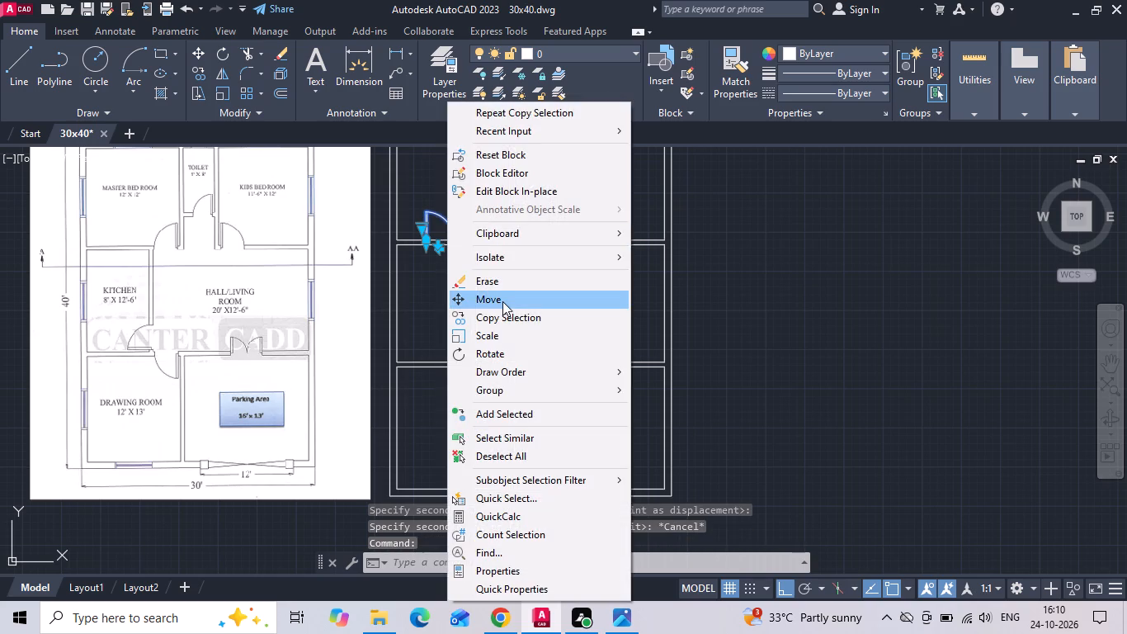
left_click(504, 304)
left_click(443, 227)
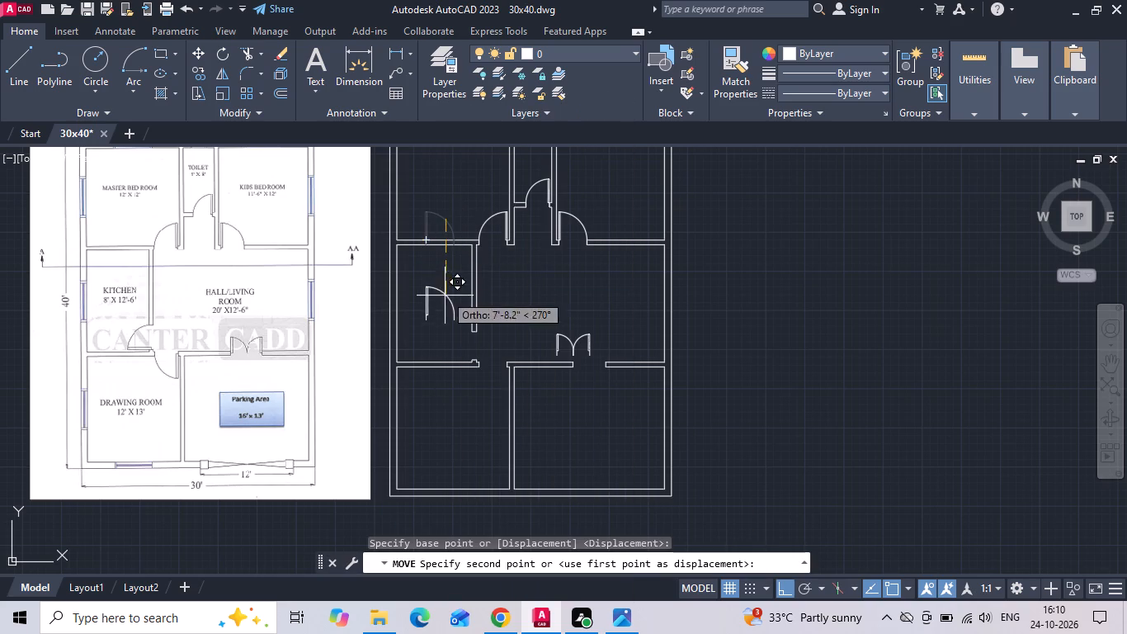
scroll(447, 362, "up", 3)
scroll(445, 265, "up", 1)
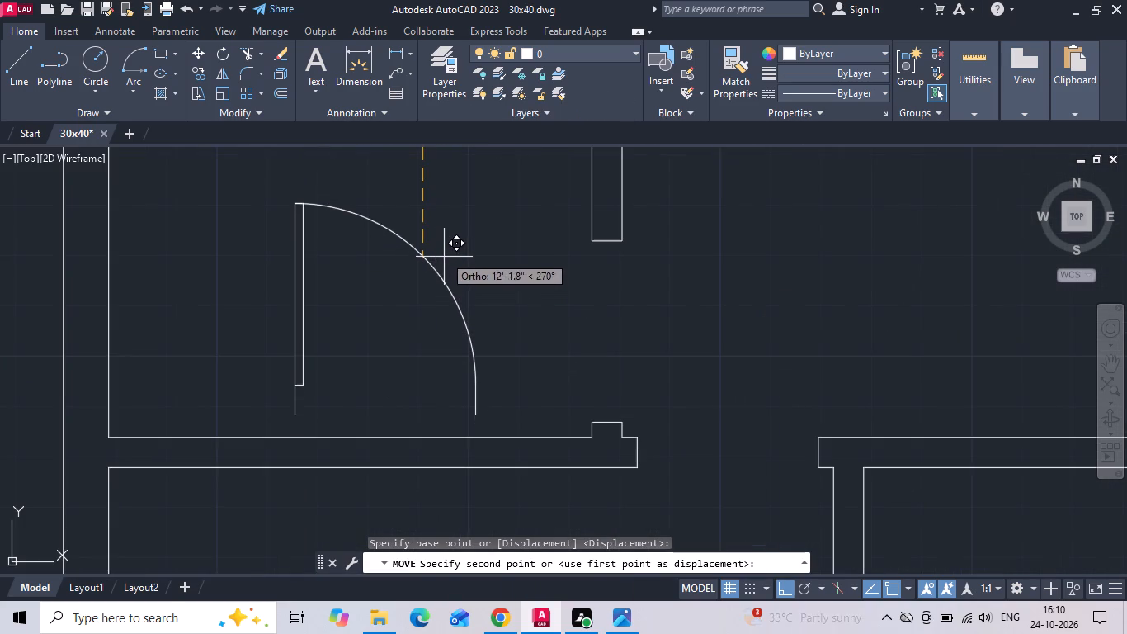
left_click(443, 243)
key("Escape")
Rotate the door in the kitchen by 90° so that its leaf lies horizontally.
left_click_drag(462, 225, 453, 264)
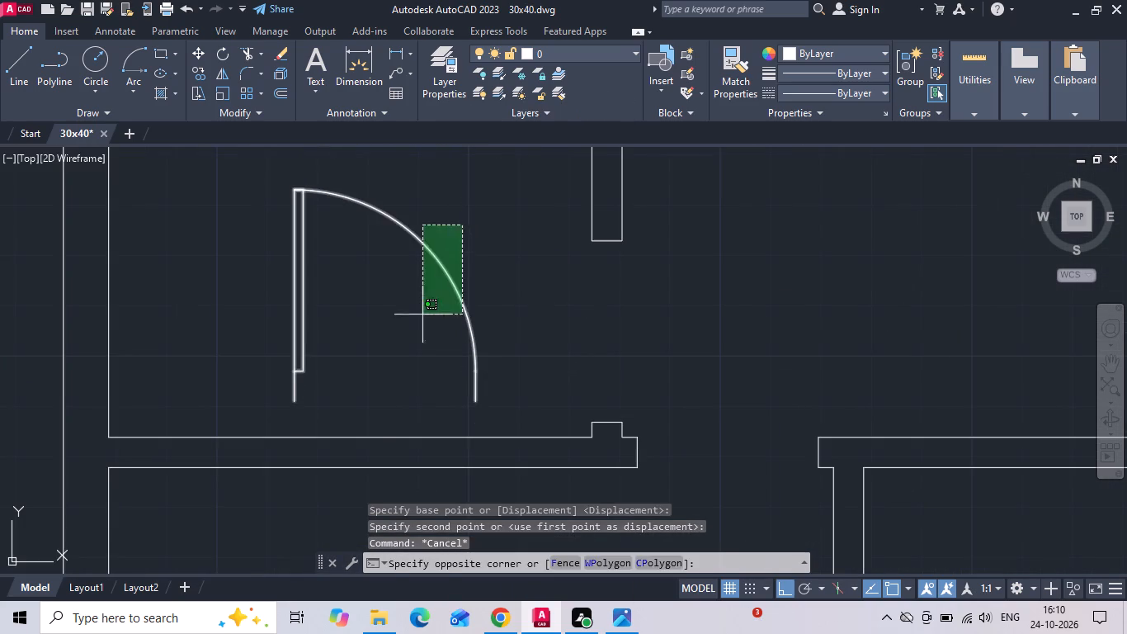
left_click(422, 316)
right_click(422, 309)
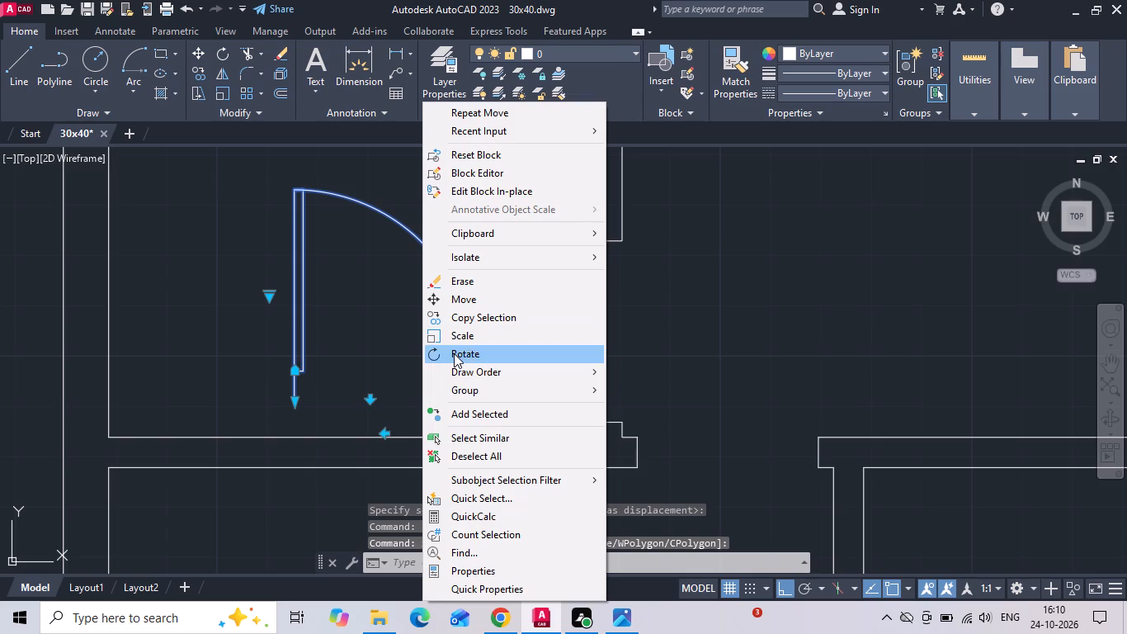
left_click(454, 353)
left_click(435, 282)
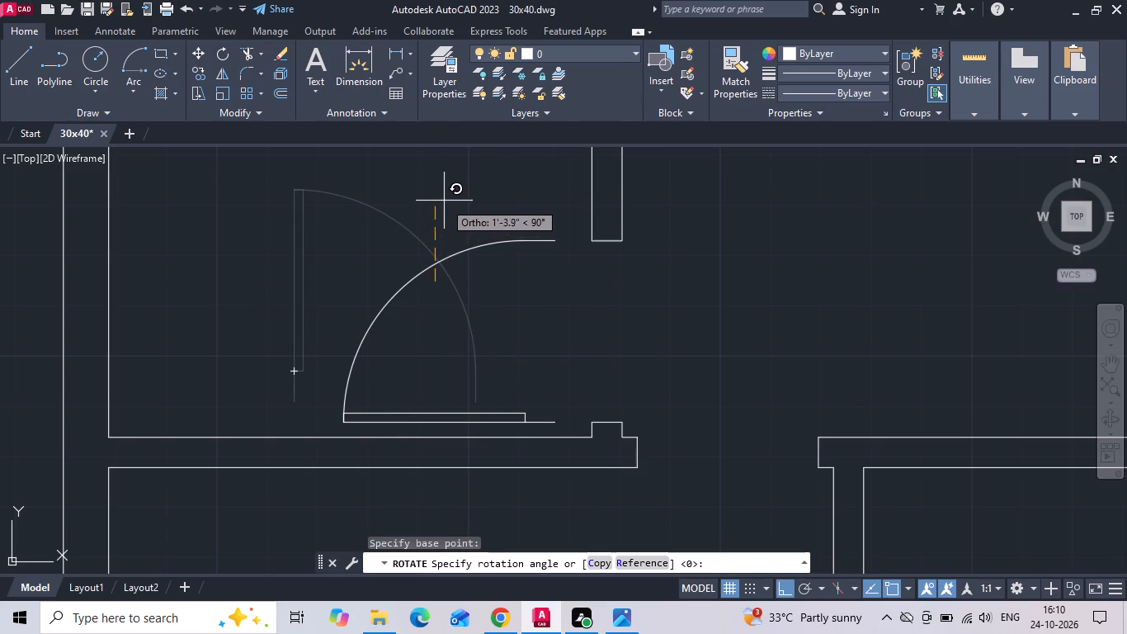
left_click(447, 183)
Move the rotated door by its free jamb's end to the hall-side corner of the wall end above the kitchen opening.
left_click_drag(465, 198, 435, 282)
left_click(413, 318)
right_click(413, 318)
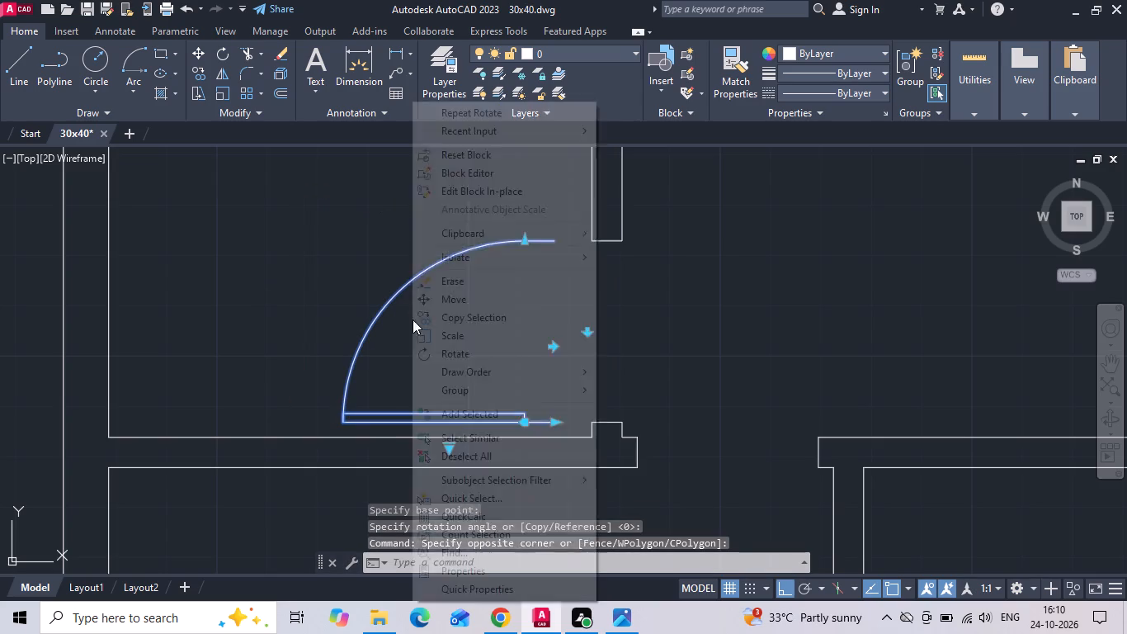
left_click(446, 300)
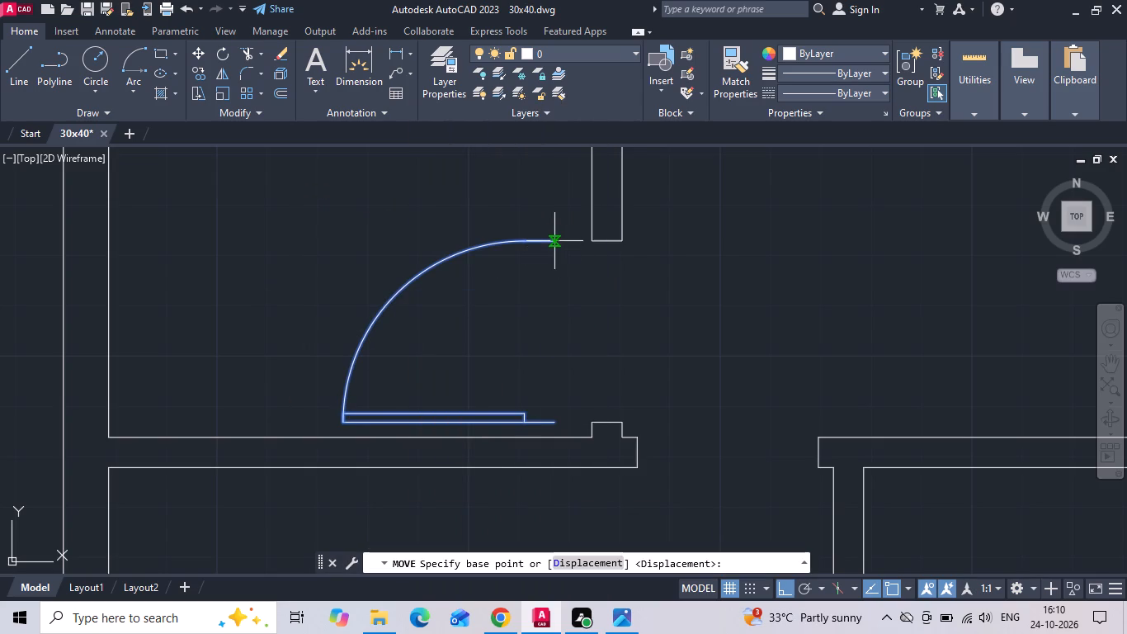
scroll(559, 234, "up", 3)
left_click(528, 258)
scroll(535, 266, "down", 2)
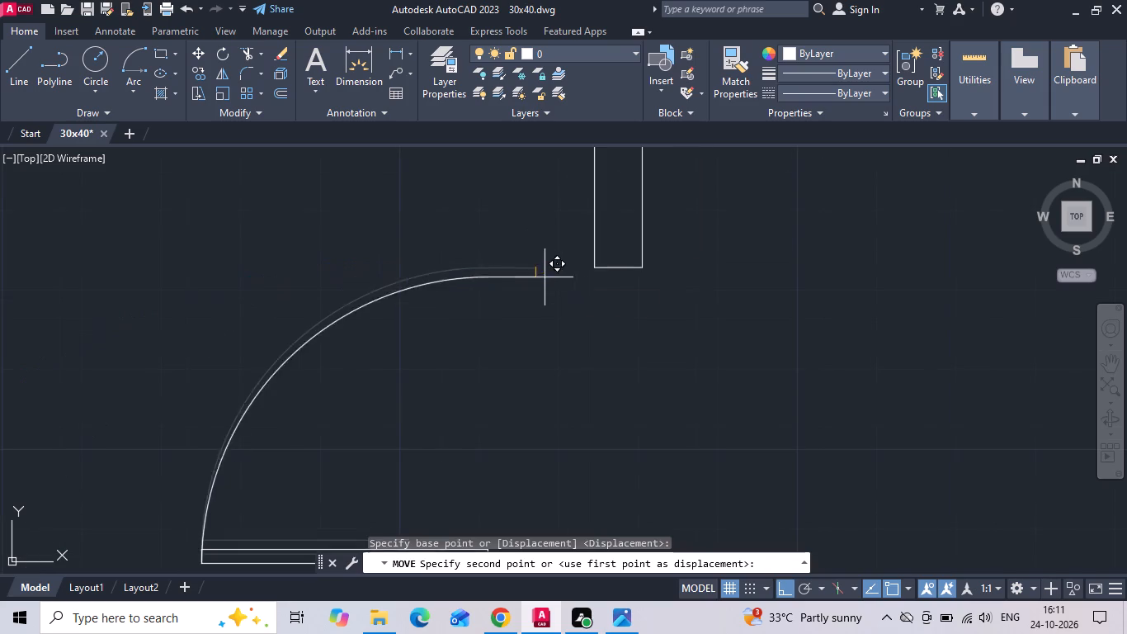
left_click(644, 267)
scroll(427, 279, "down", 1)
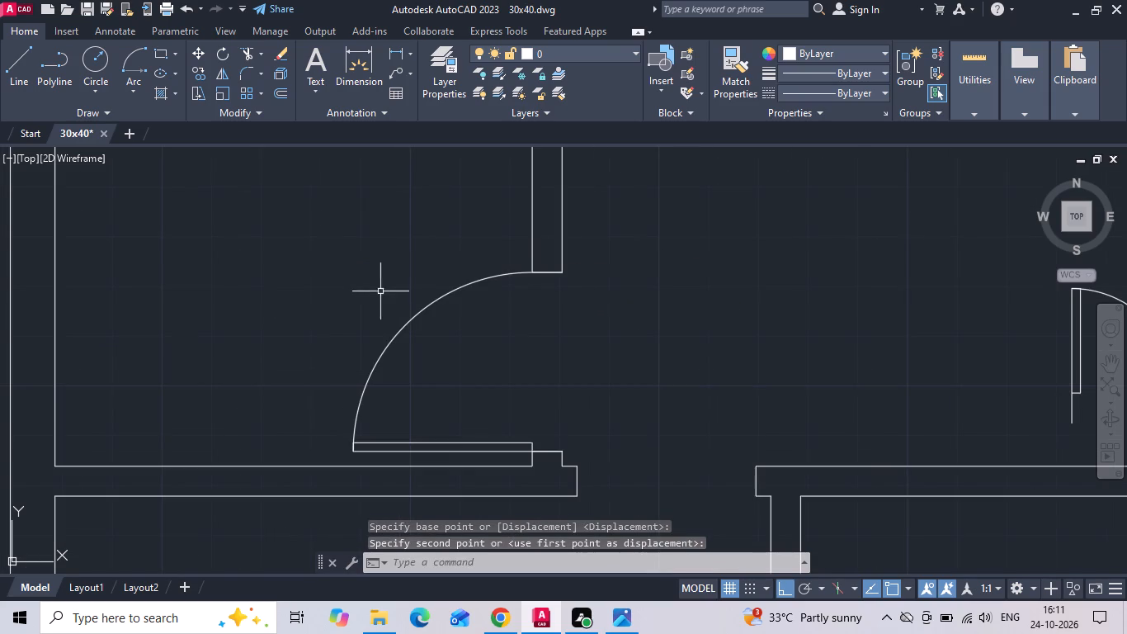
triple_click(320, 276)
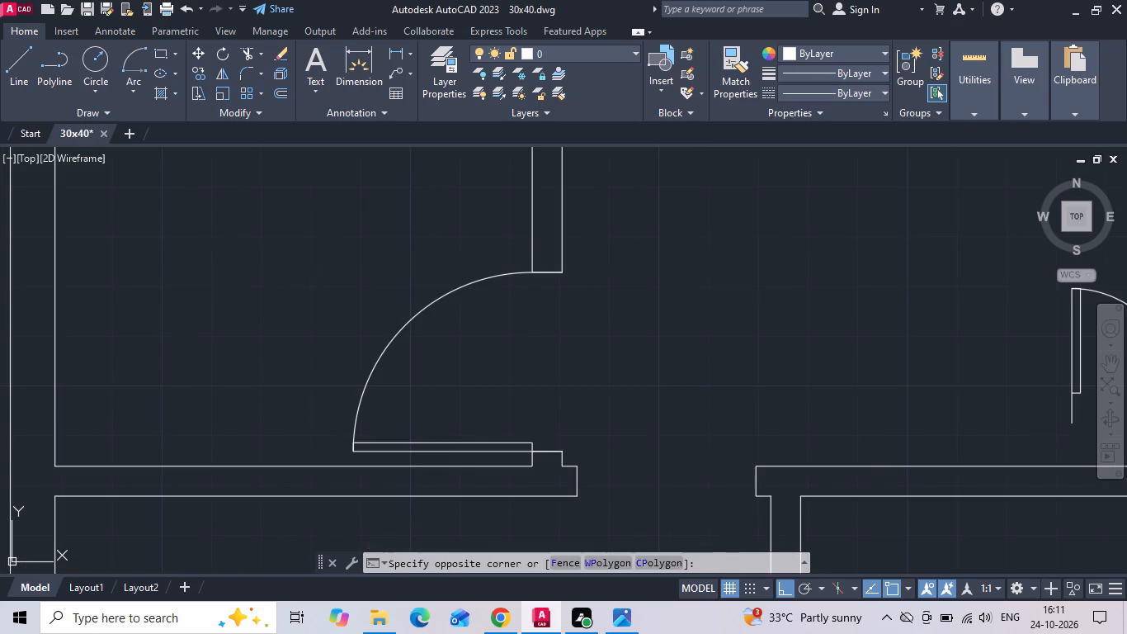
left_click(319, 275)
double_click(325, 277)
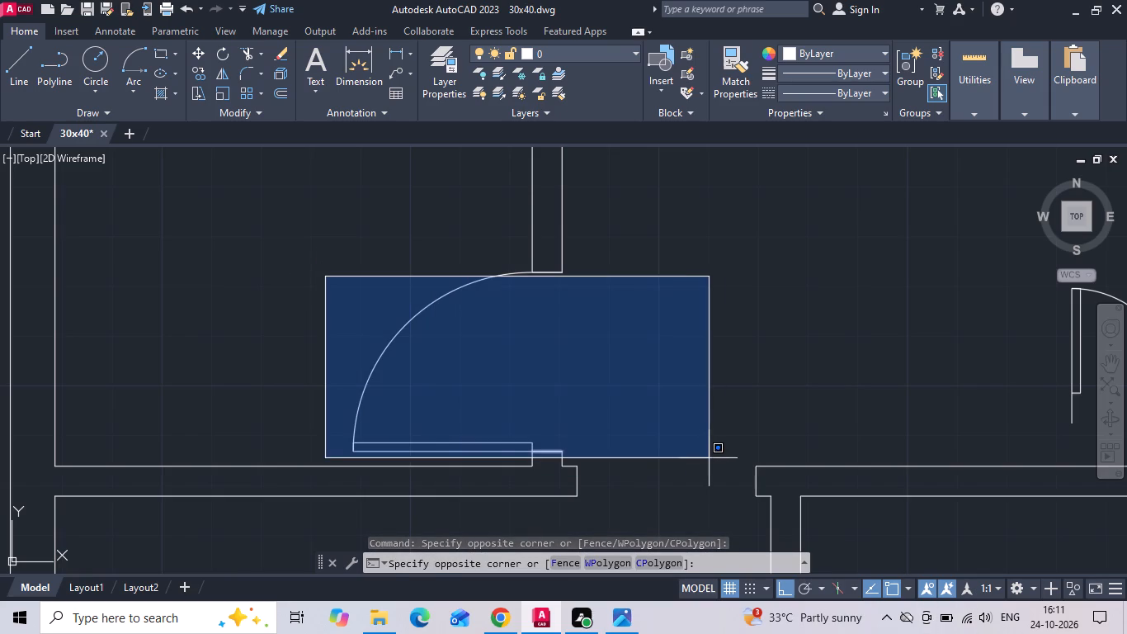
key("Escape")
Define the double-leaf door as a block named 1, based at its left jamb's lower end, and leave the block editor.
scroll(370, 333, "down", 4)
scroll(466, 352, "up", 3)
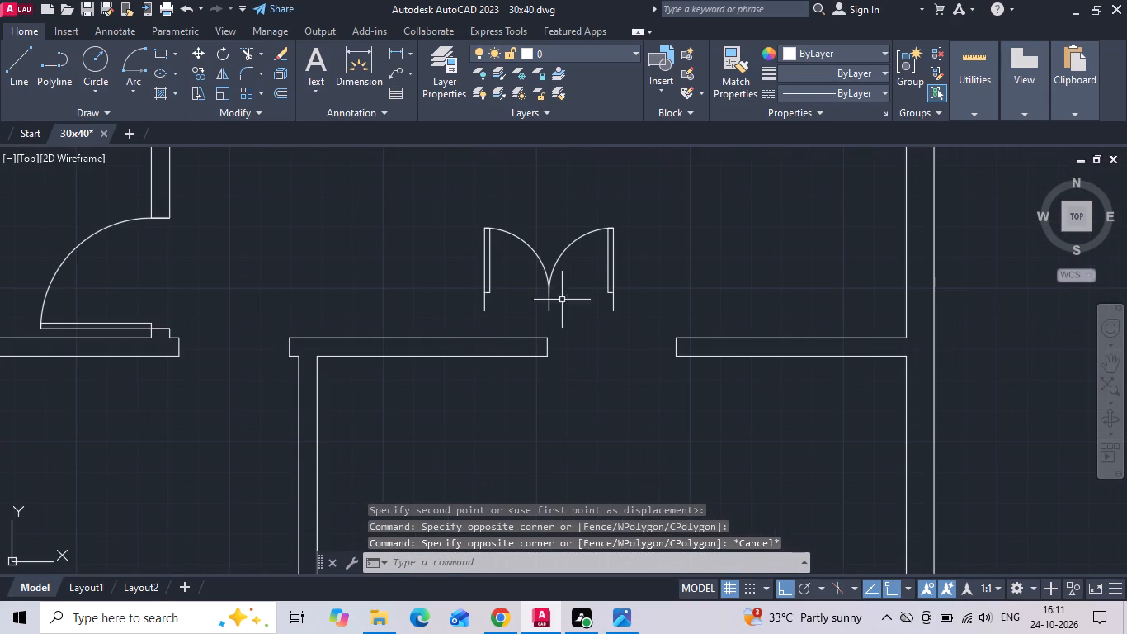
type("b")
key("space")
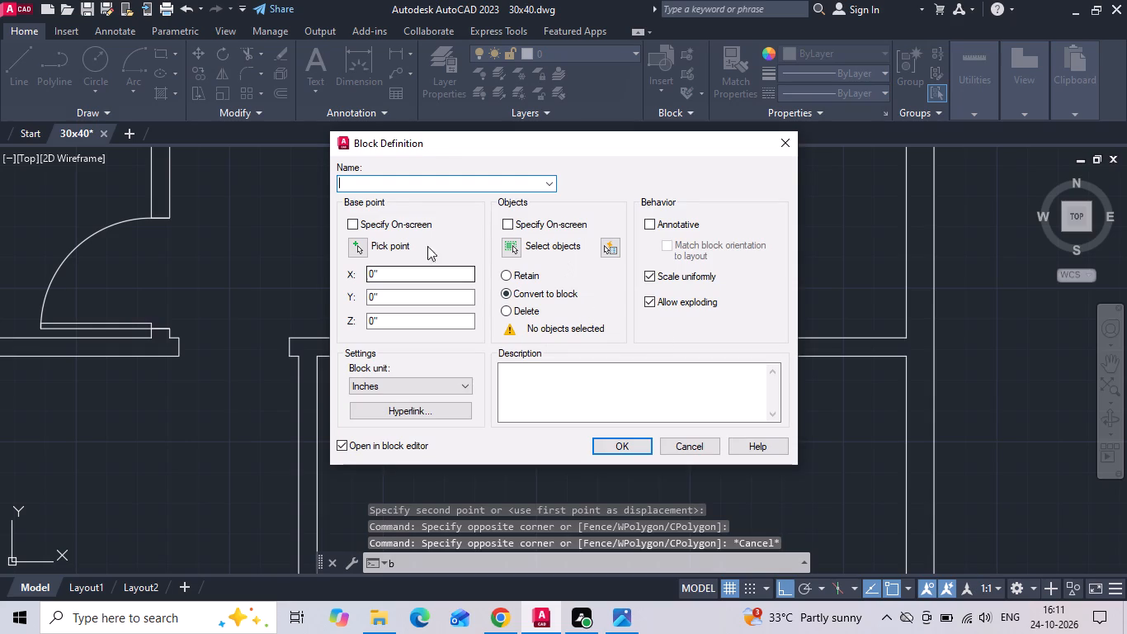
key("1")
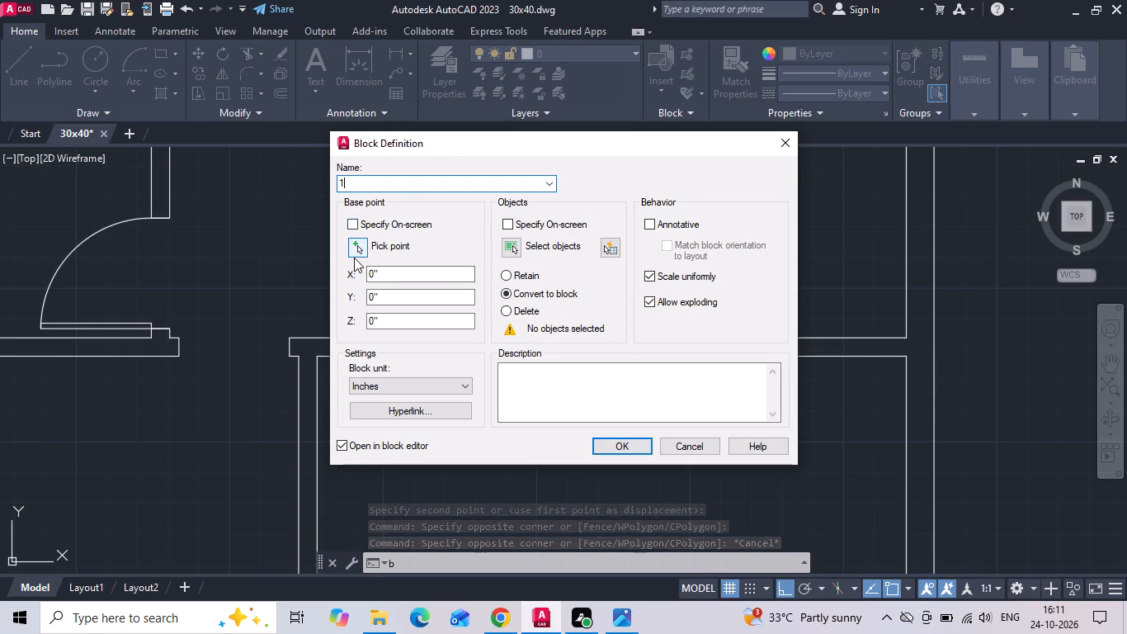
left_click(351, 245)
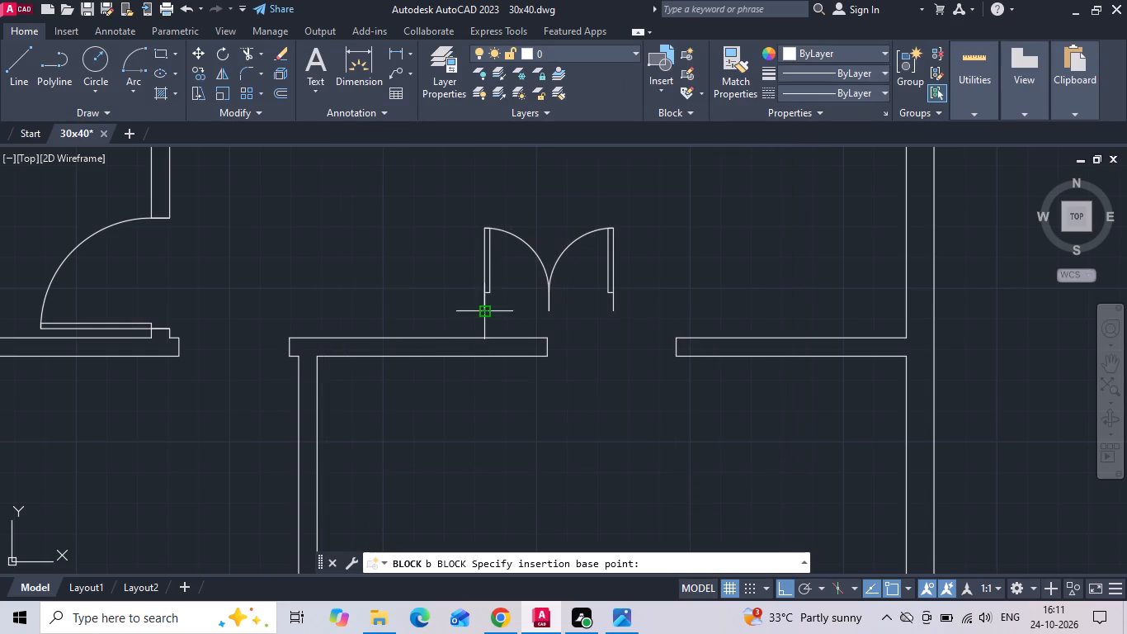
left_click(485, 310)
left_click(511, 245)
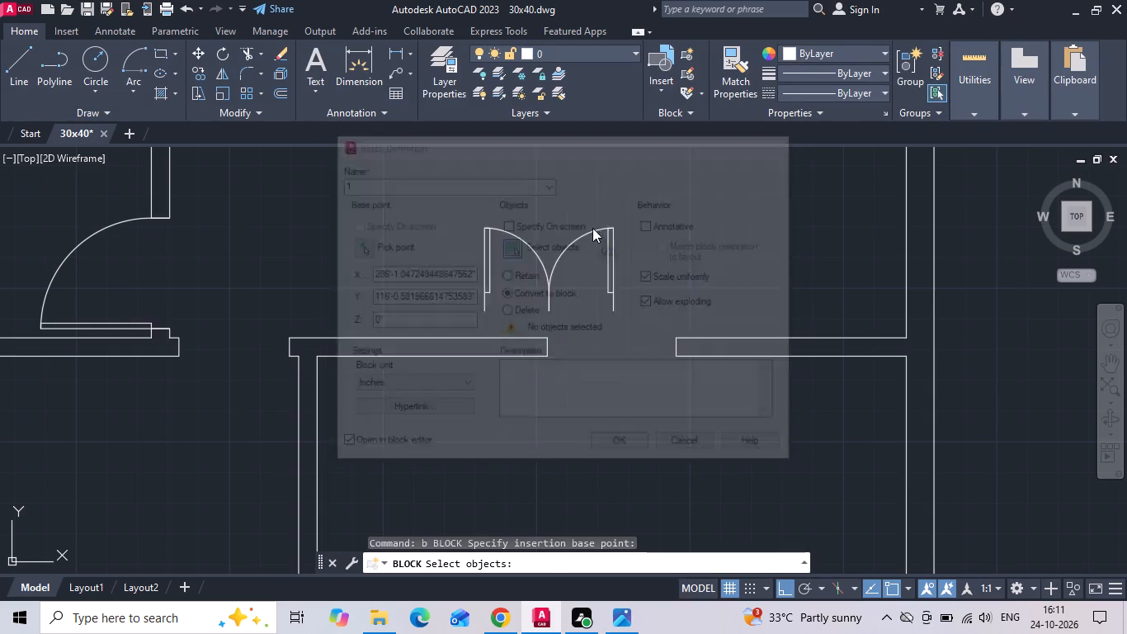
left_click_drag(653, 198, 599, 239)
left_click(411, 300)
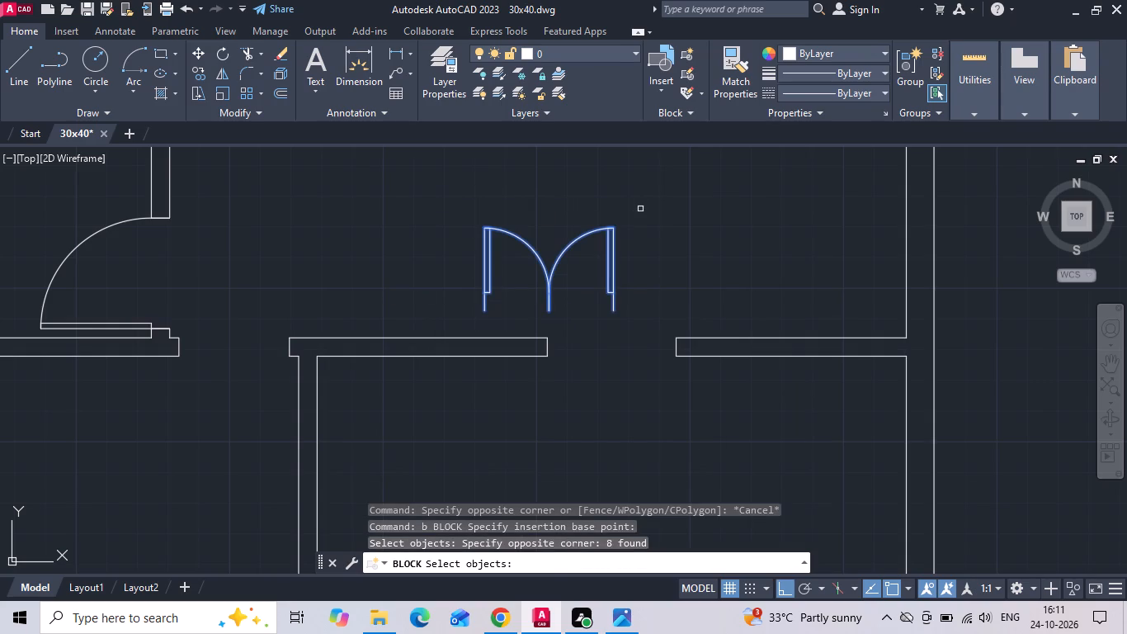
left_click_drag(646, 195, 625, 220)
left_click(386, 324)
key("space")
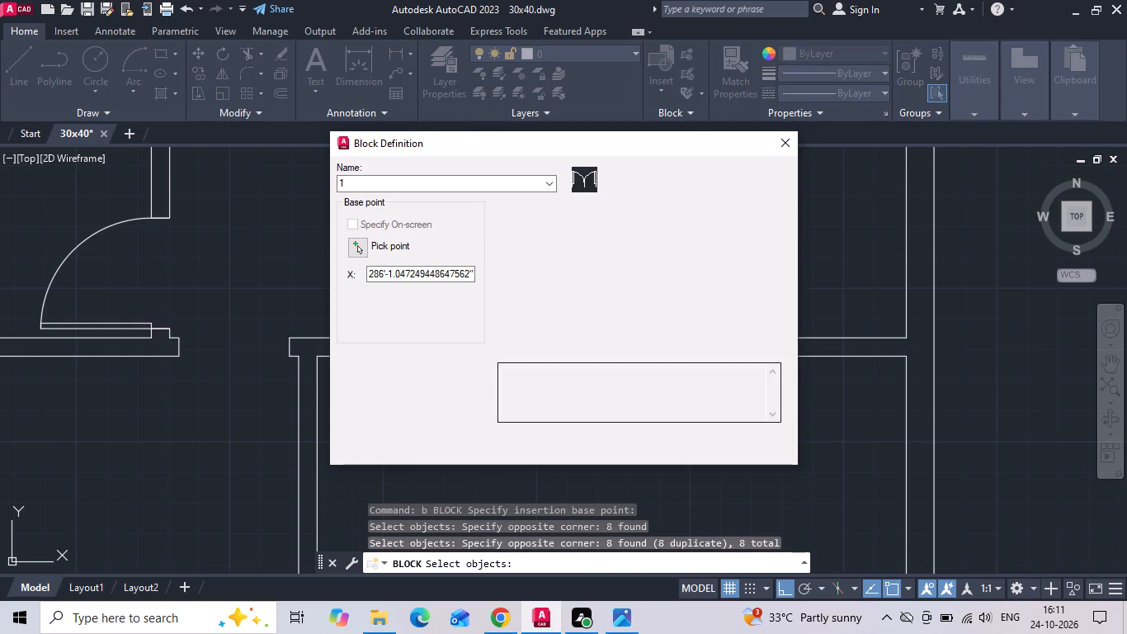
left_click(611, 444)
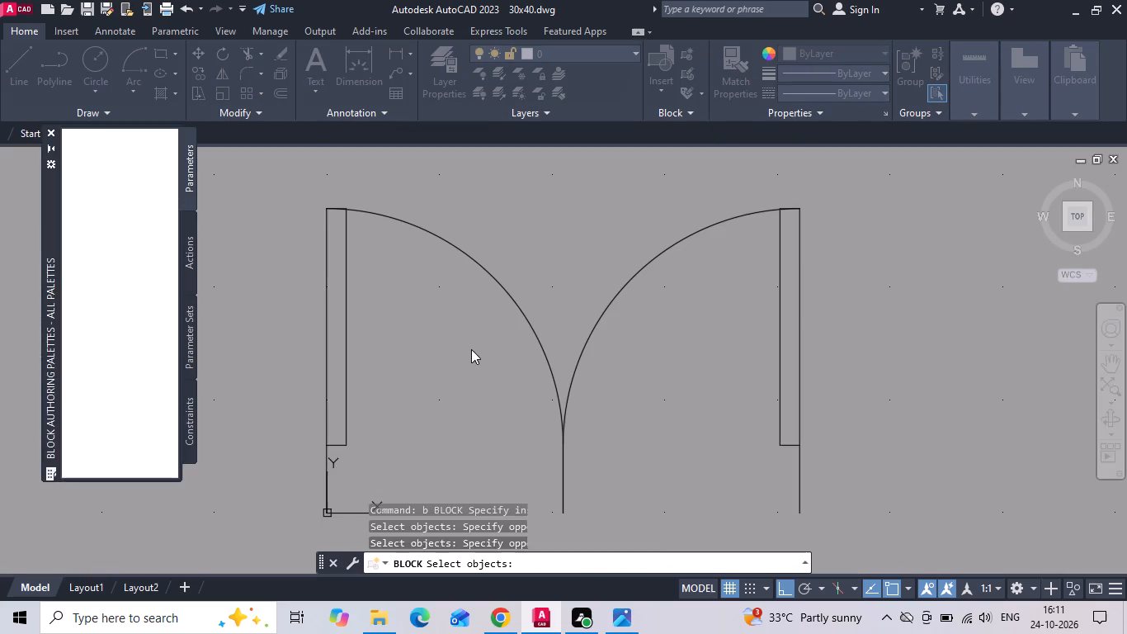
key("ctrl+z")
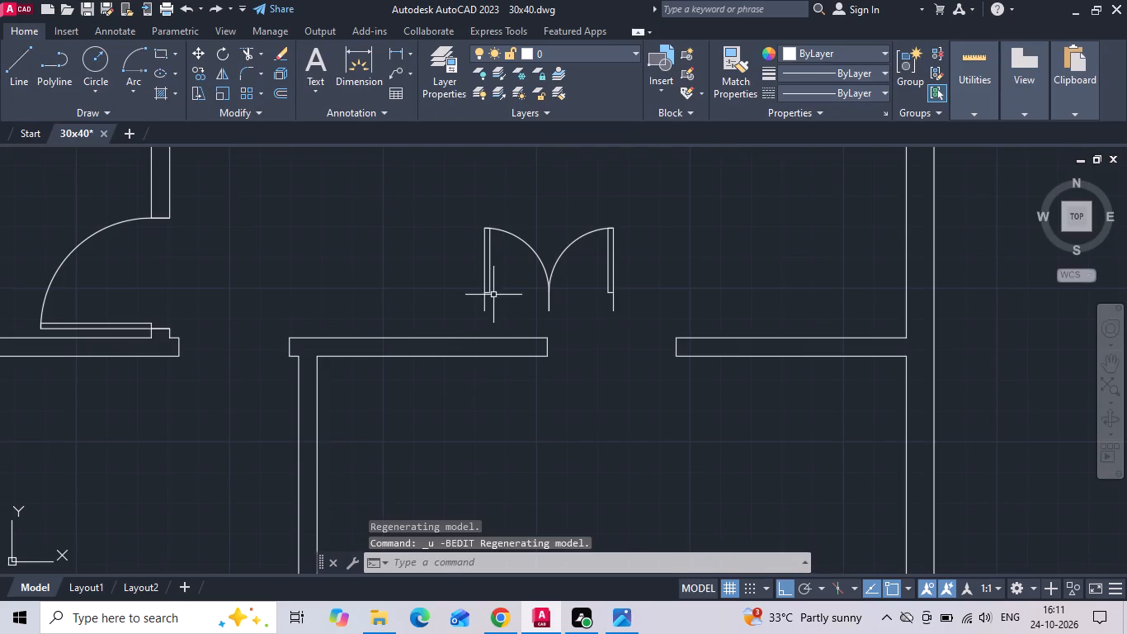
Move the double-leaf door by its left jamb's lower end to the lower corner of the left wall end at the parking area opening.
left_click_drag(510, 281, 470, 298)
left_click(439, 300)
right_click(439, 288)
left_click(452, 294)
scroll(467, 306, "up", 2)
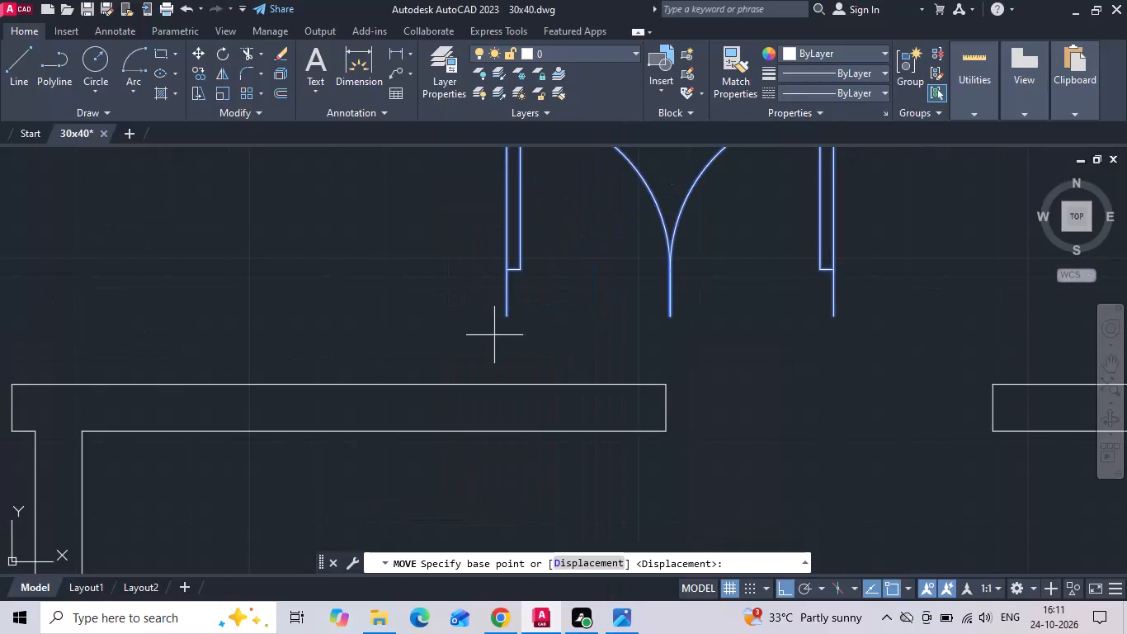
scroll(502, 317, "up", 3)
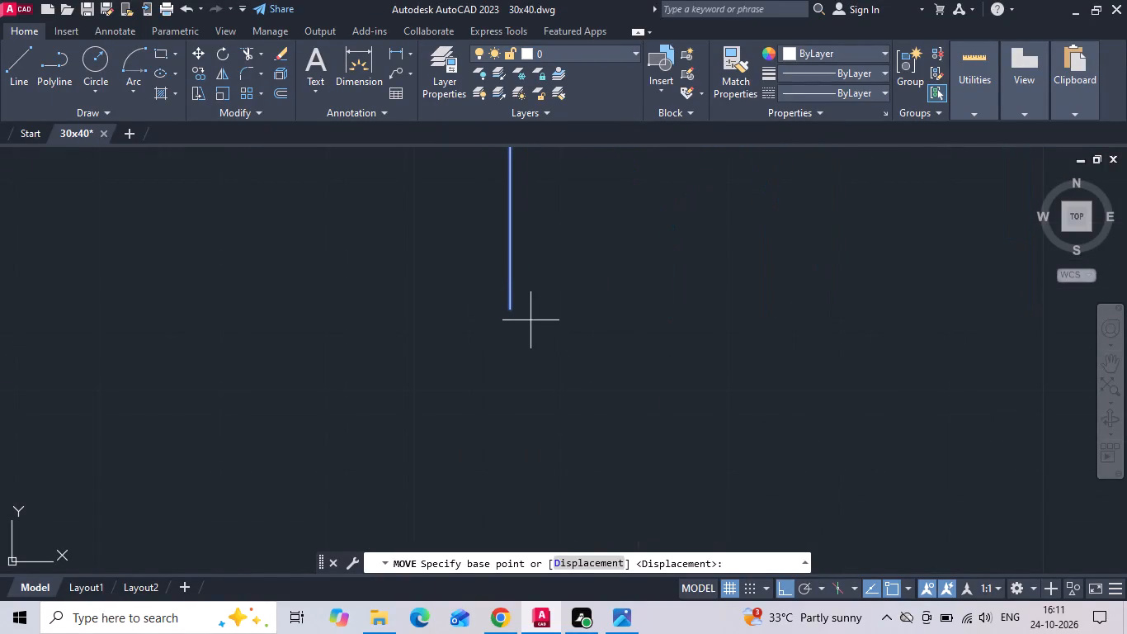
left_click(511, 308)
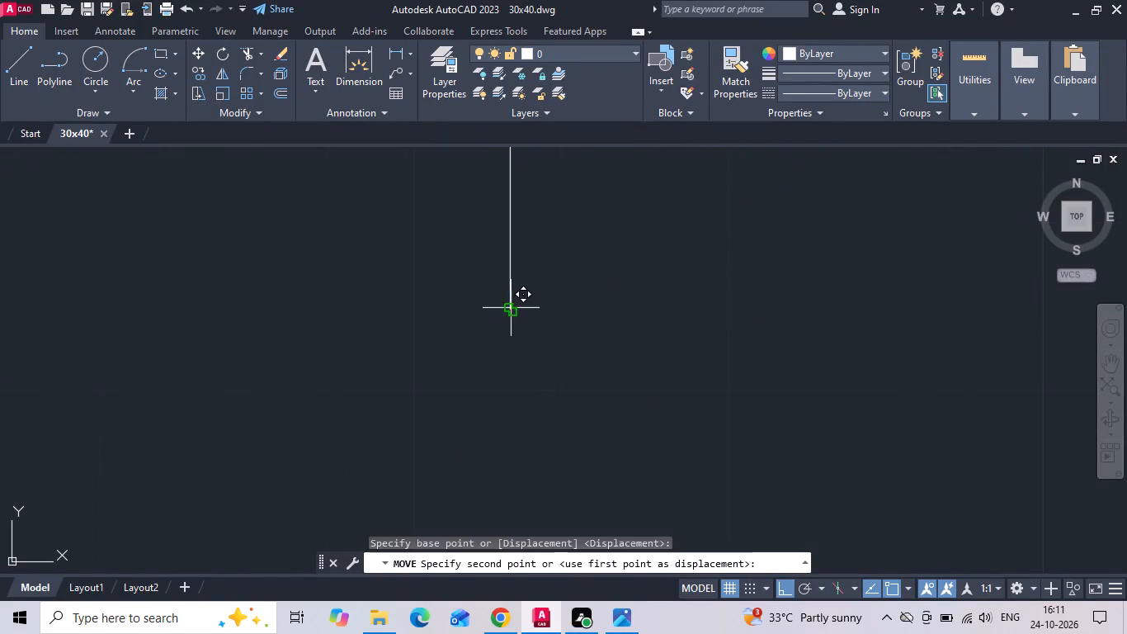
scroll(510, 301, "down", 4)
left_click(613, 374)
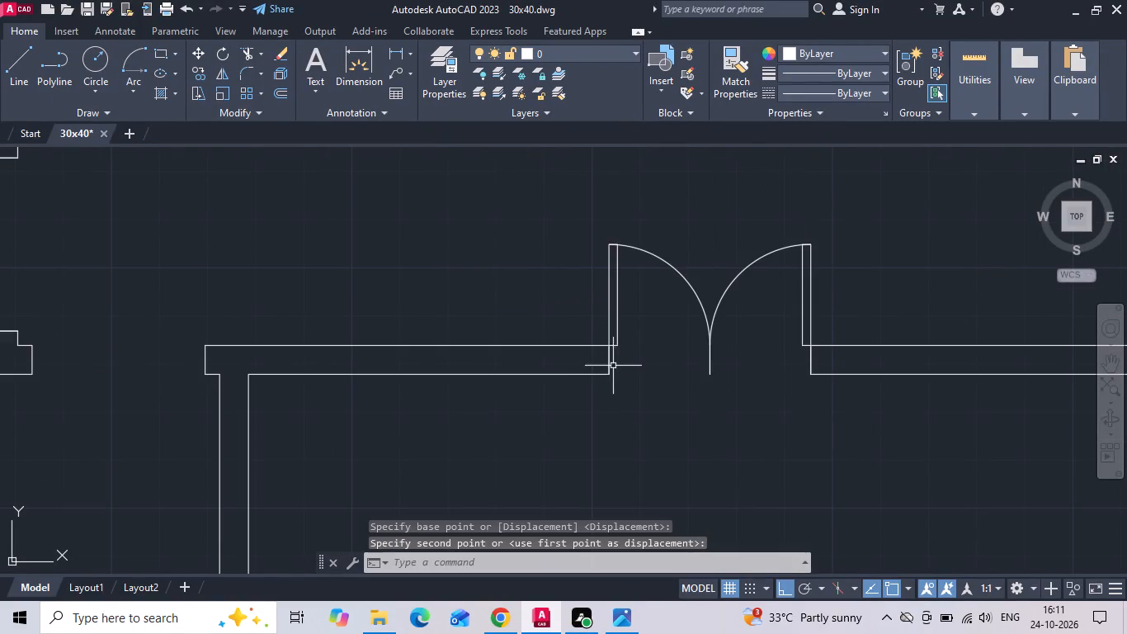
Copy the kitchen door straight down about 4'-4" into the drawing room.
scroll(603, 305, "down", 3)
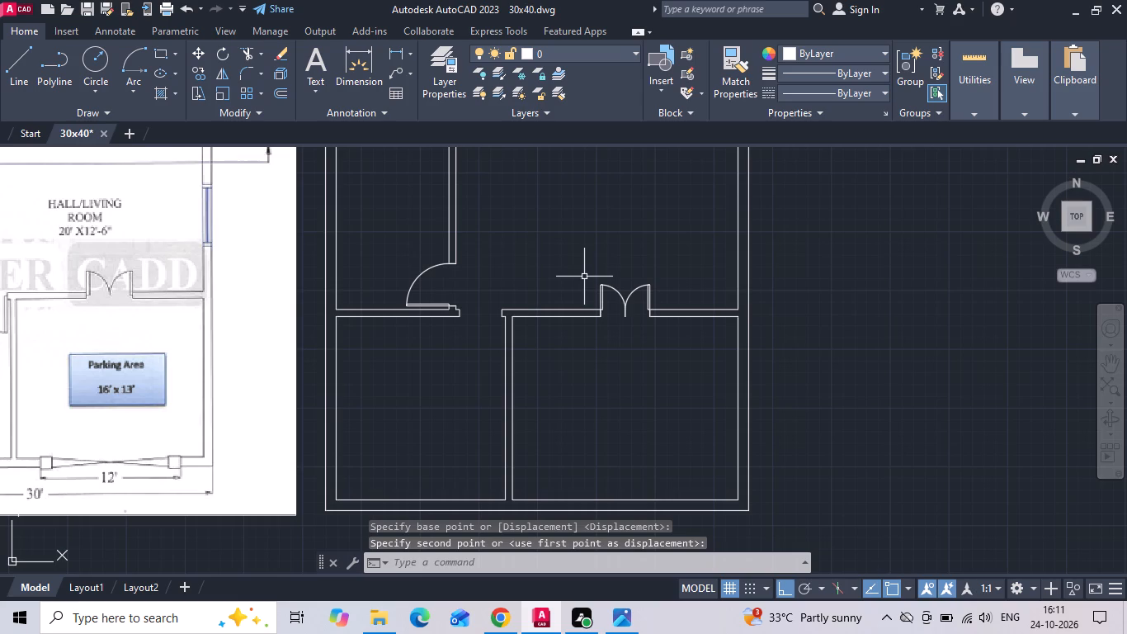
left_click(432, 275)
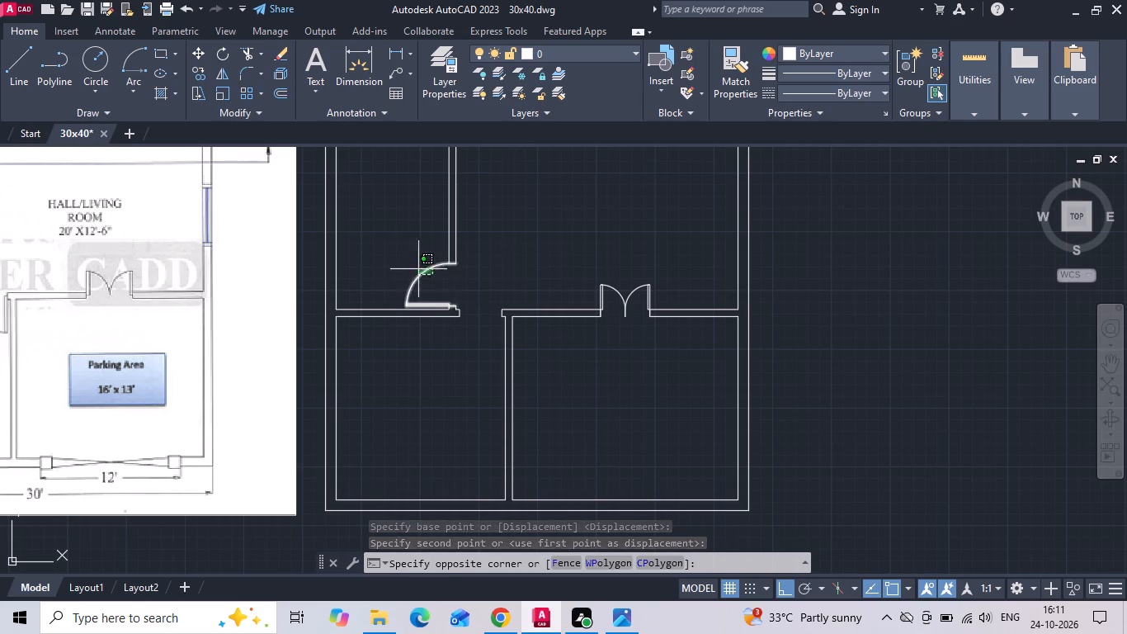
left_click(410, 266)
right_click(405, 267)
left_click(446, 312)
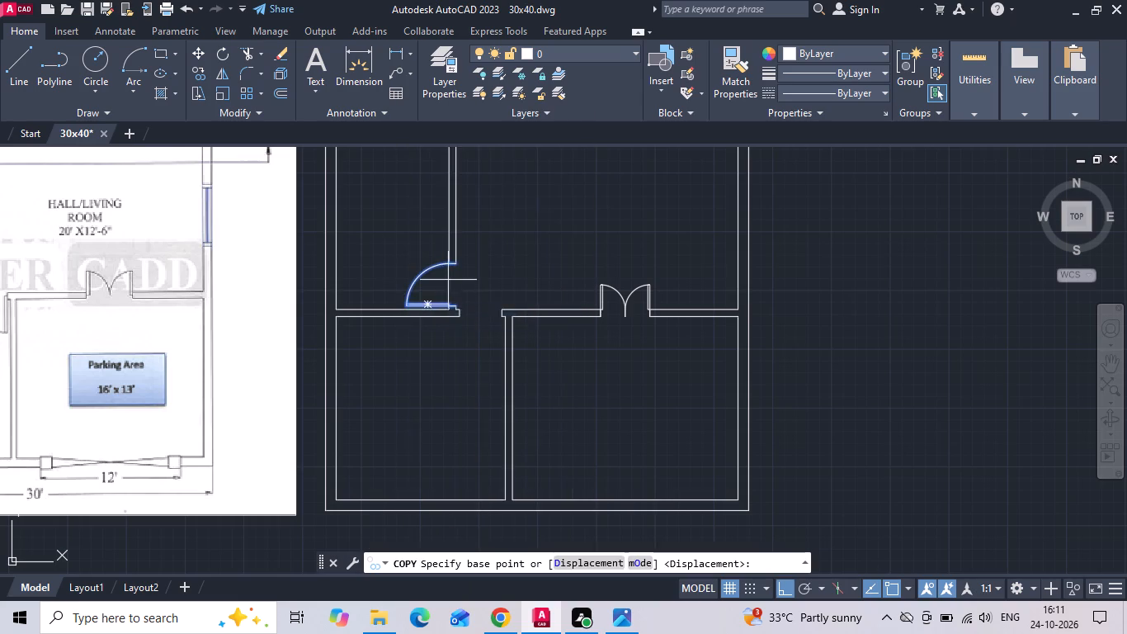
scroll(448, 278, "up", 1)
left_click_drag(445, 275, 441, 286)
scroll(427, 375, "up", 2)
left_click(427, 372)
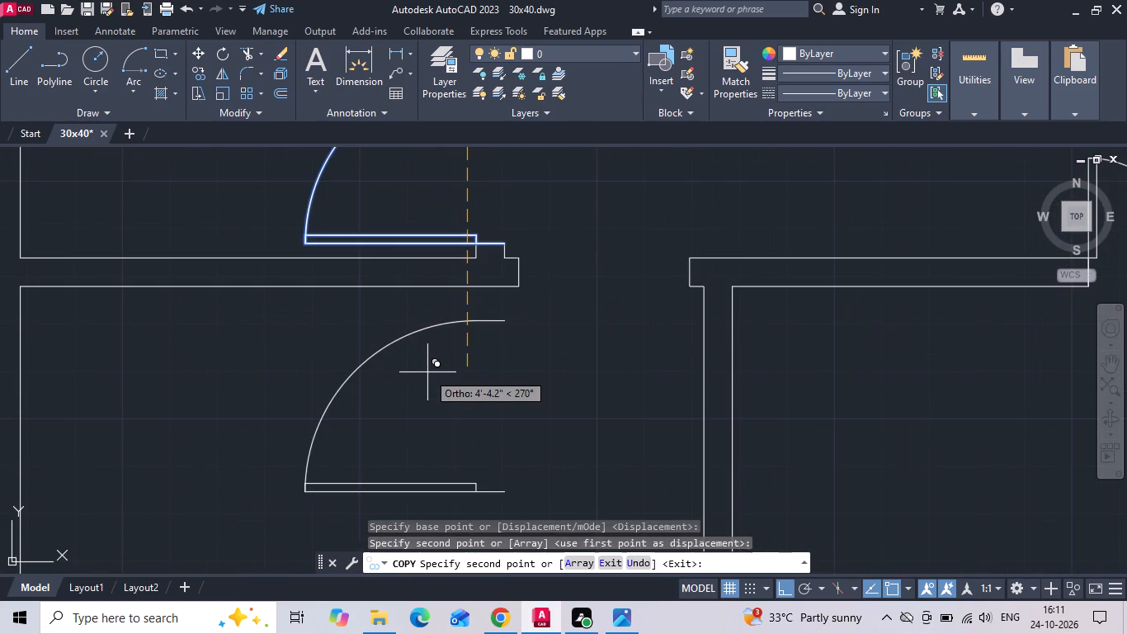
key("Escape")
Rotate the copied door in the drawing room by 90° about its free jamb's end.
left_click_drag(427, 352, 378, 389)
left_click(323, 387)
right_click(323, 387)
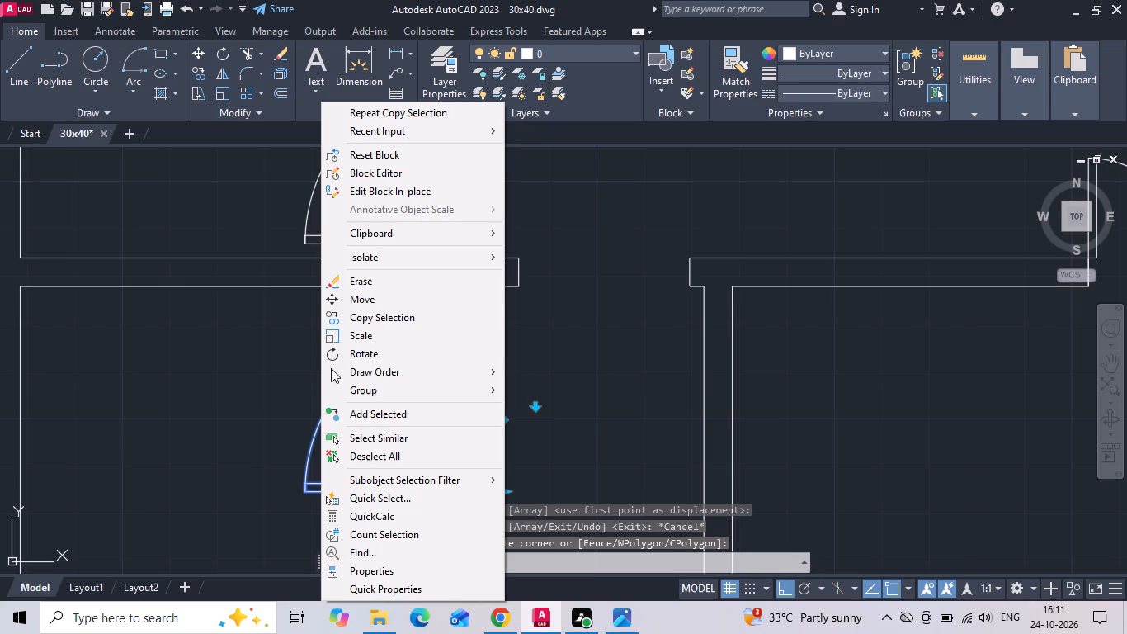
left_click(365, 350)
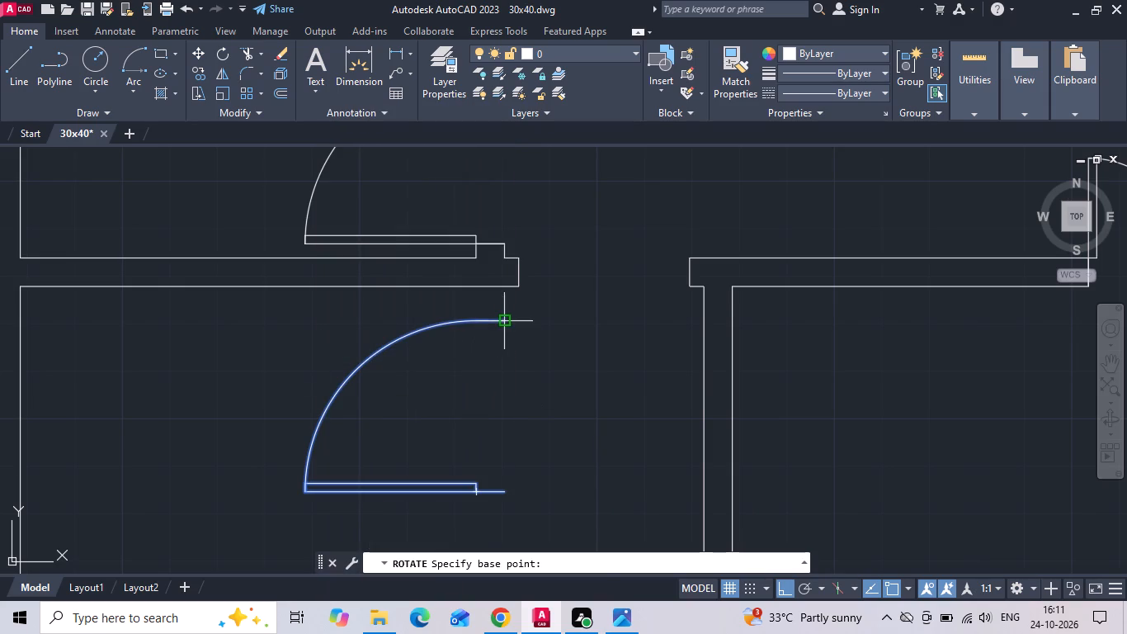
left_click(505, 319)
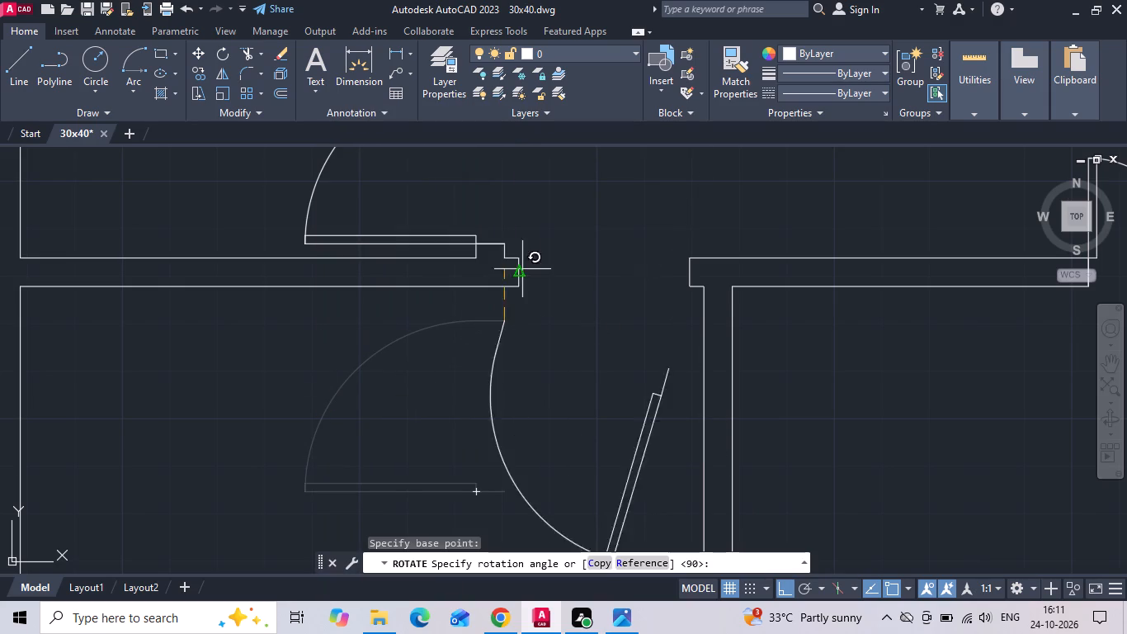
left_click(573, 201)
Move the drawing room door by its left jamb's upper end to the upper corner of the left wall end at the opening.
left_click_drag(565, 343, 493, 382)
left_click(433, 395)
right_click(430, 389)
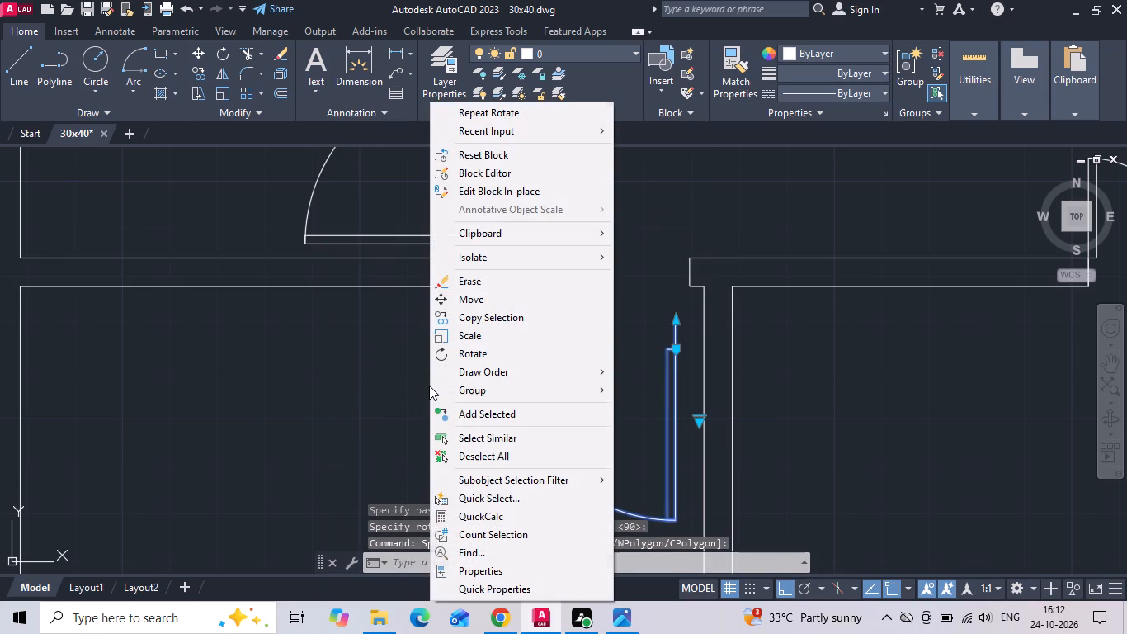
left_click(470, 300)
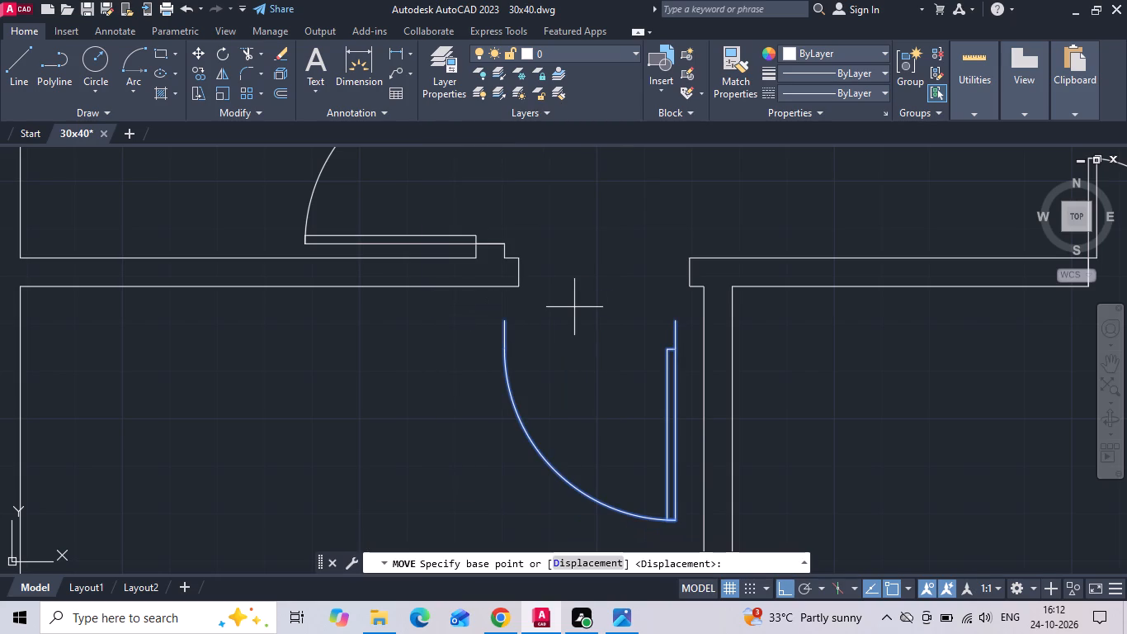
scroll(574, 307, "up", 1)
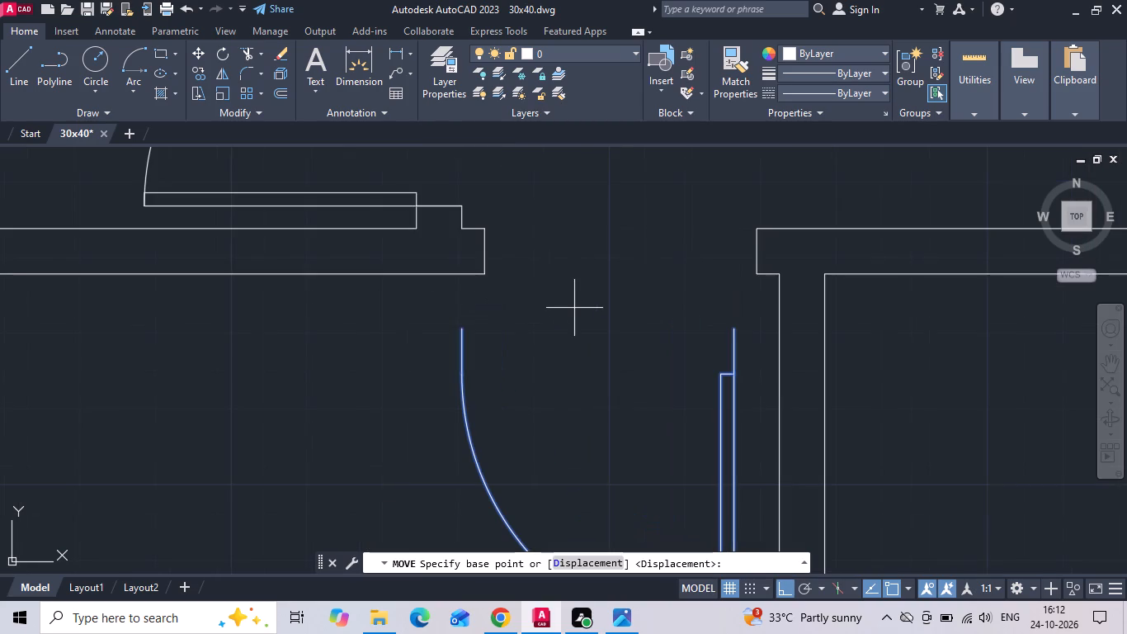
left_click(459, 330)
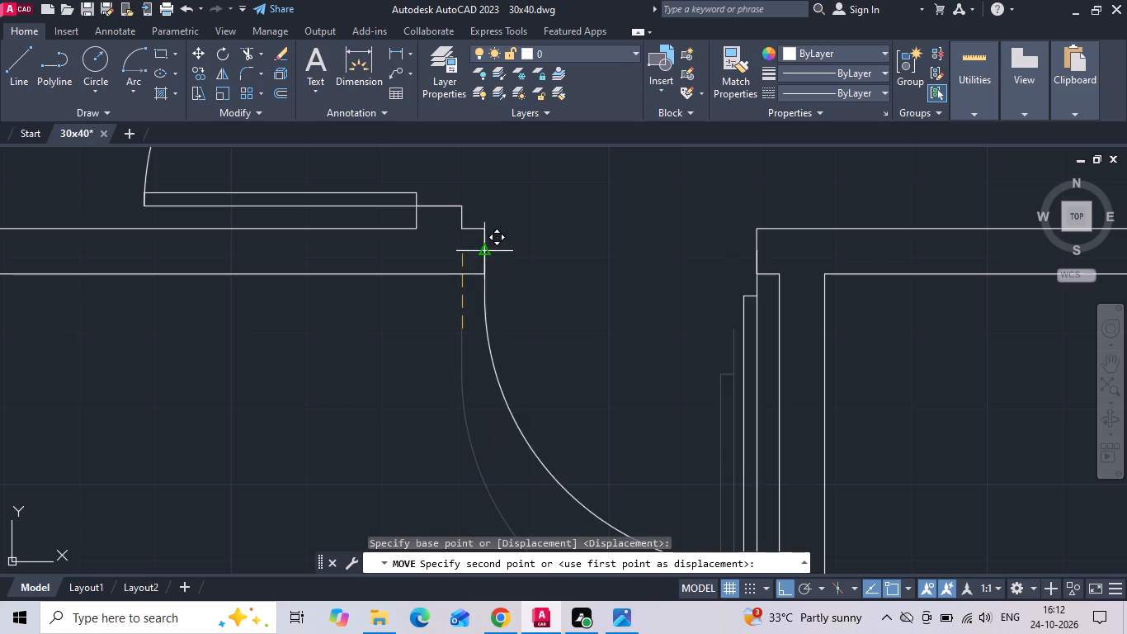
left_click(487, 232)
Draw a vertical line from the midpoint of the drawing room's lower inner wall line down past the outer wall line.
scroll(536, 264, "down", 1)
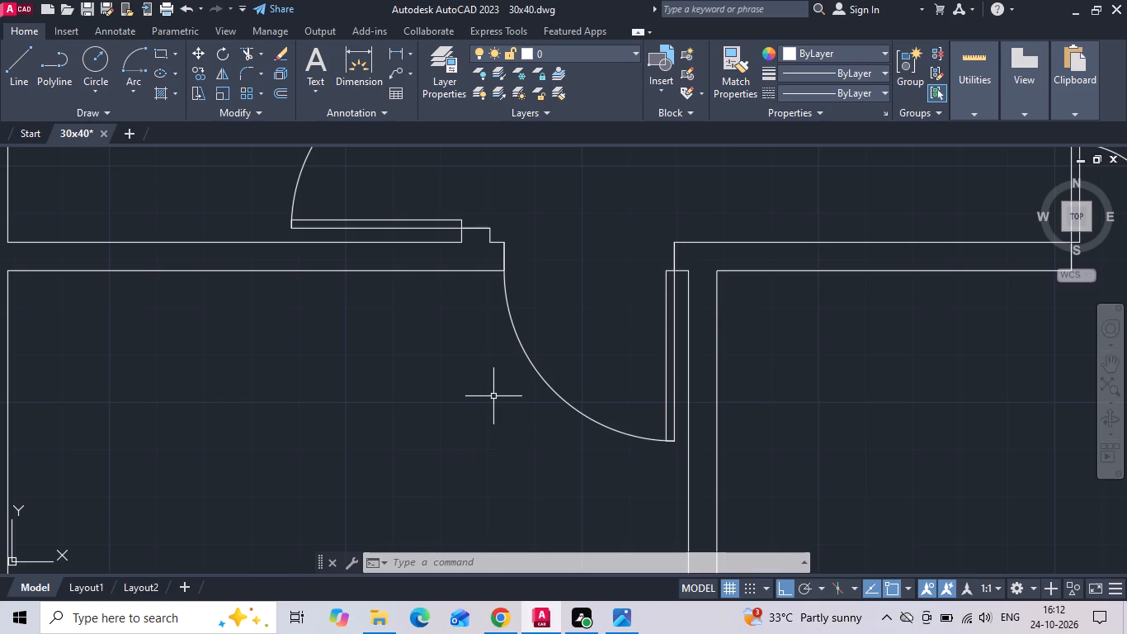
scroll(364, 368, "down", 1)
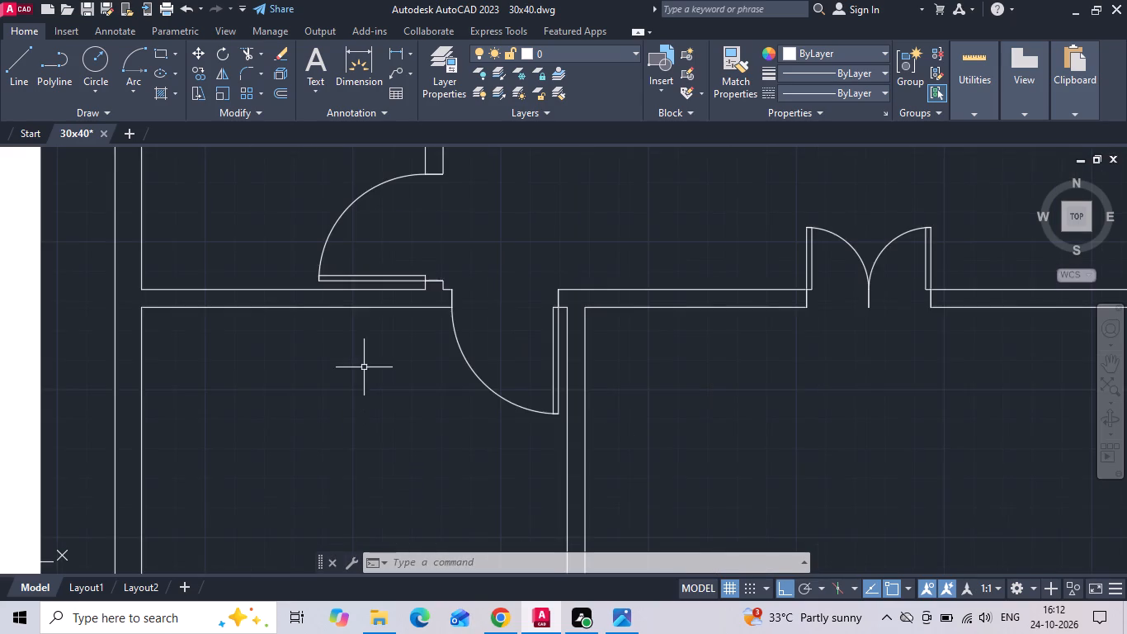
scroll(403, 348, "down", 2)
scroll(659, 377, "down", 1)
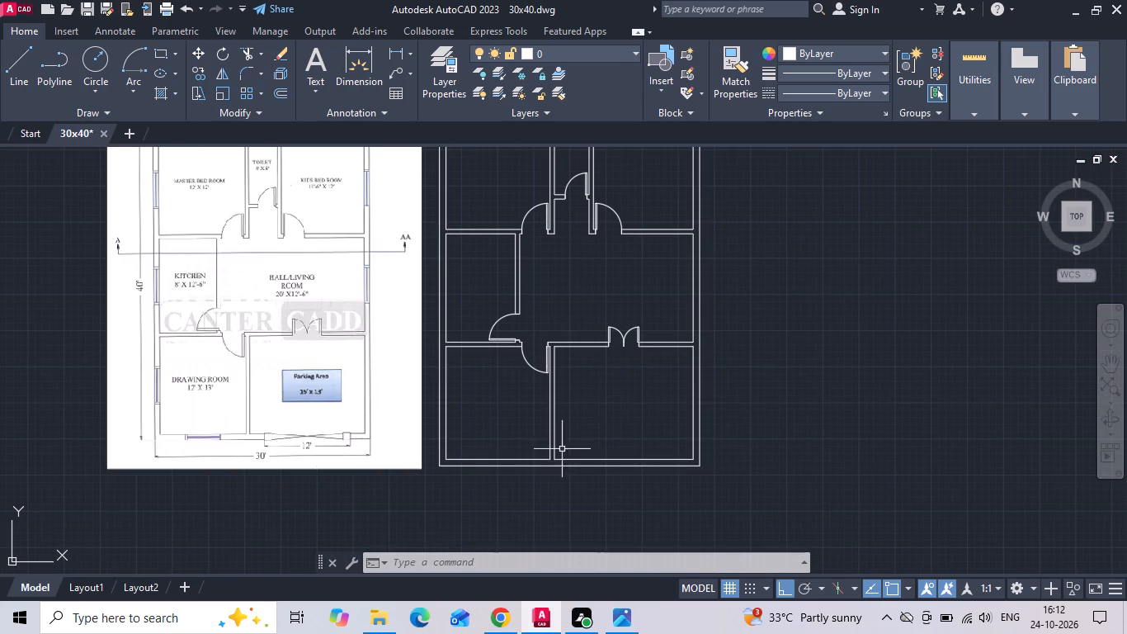
scroll(401, 507, "up", 1)
middle_click_drag(445, 461, 648, 401)
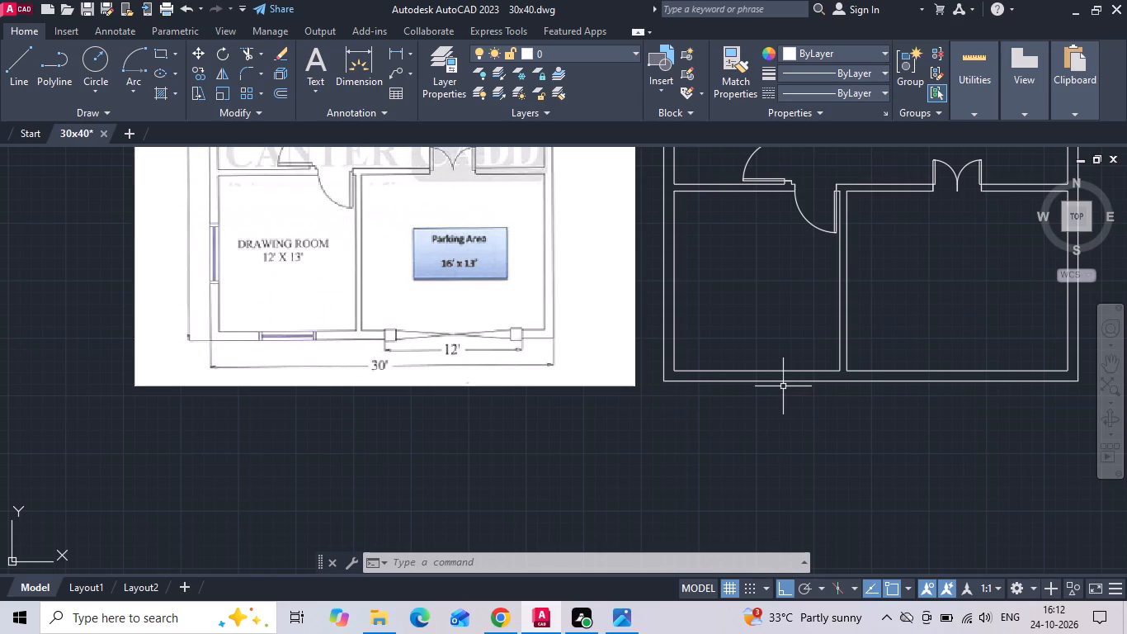
type("l")
key("space")
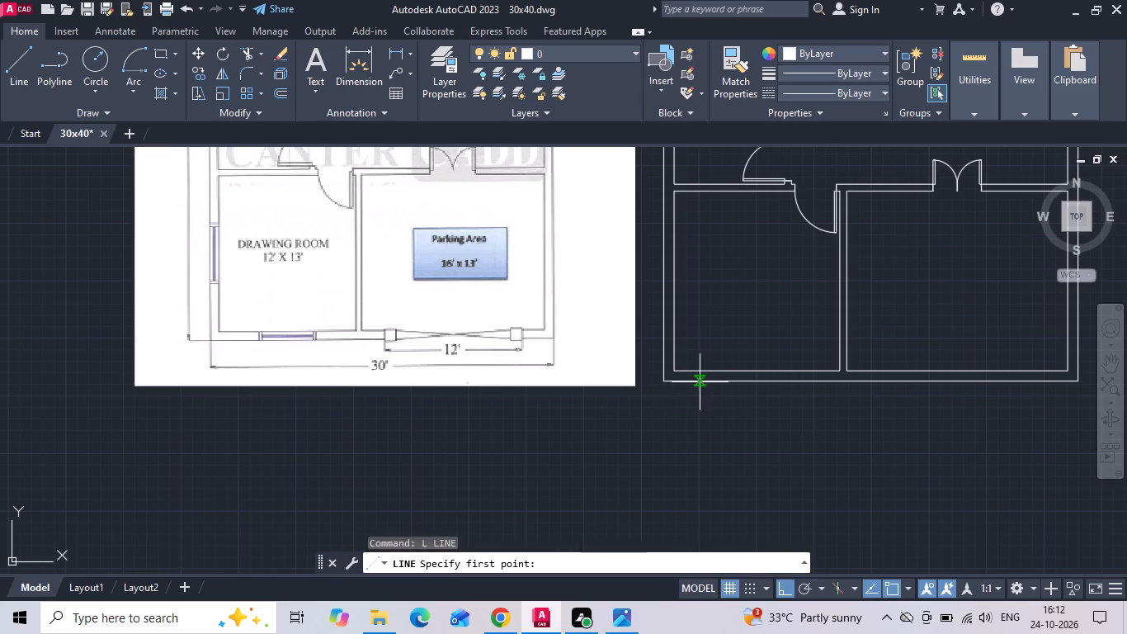
left_click(759, 371)
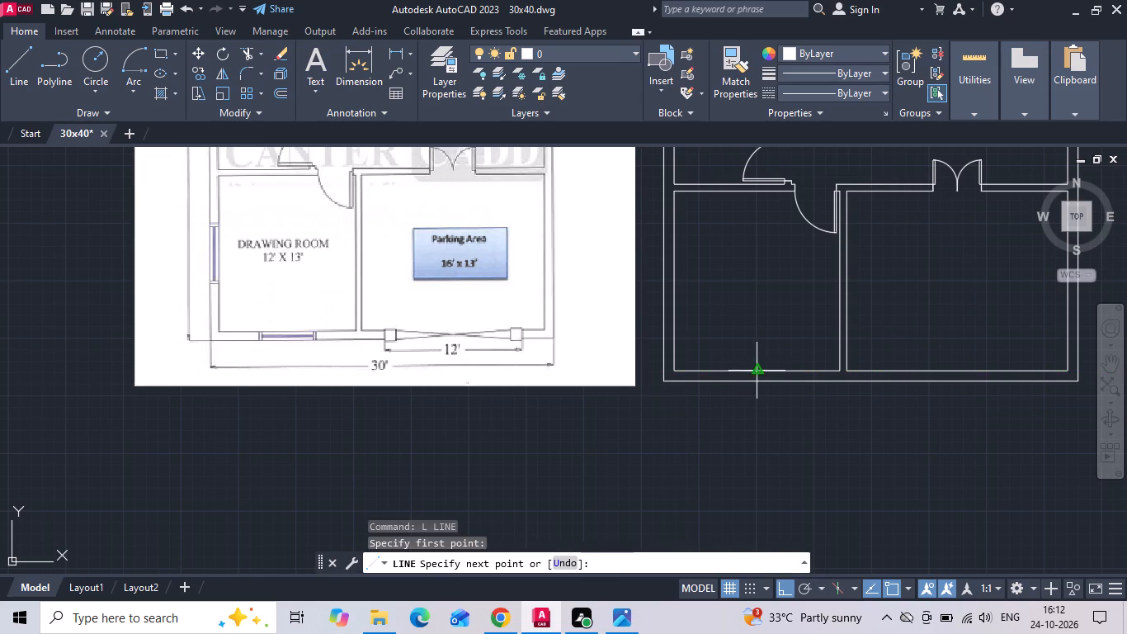
scroll(761, 378, "up", 3)
left_click(762, 502)
key("Escape")
Offset the vertical line by 2' to both sides to mark the window jambs in the drawing room's lower wall.
type("o 2'")
key("Return")
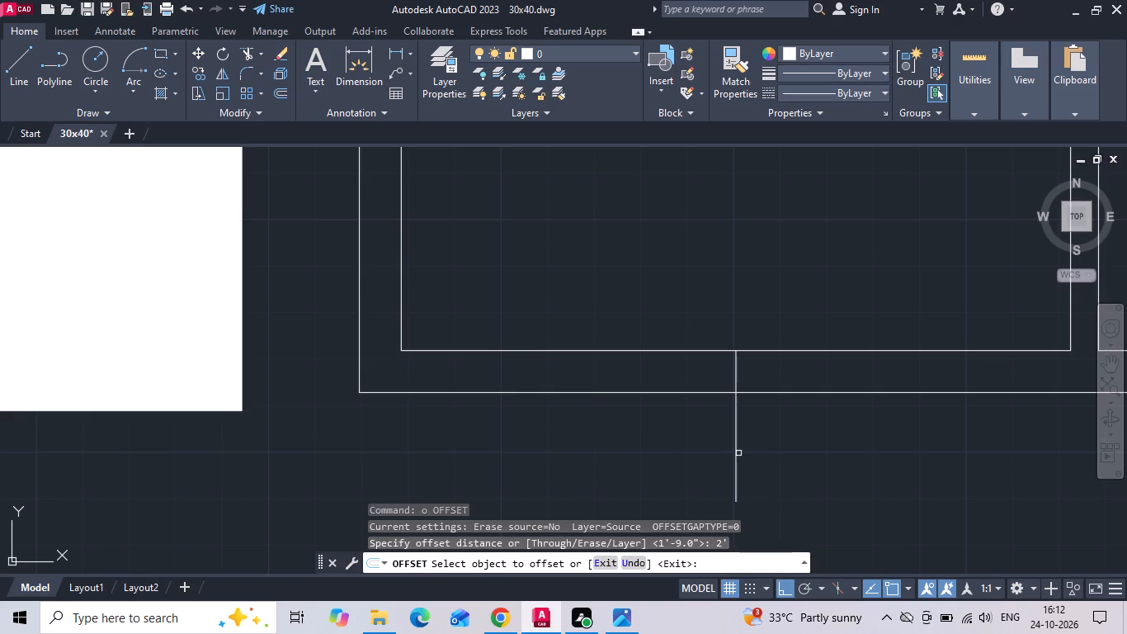
left_click_drag(738, 447, 710, 445)
left_click(638, 438)
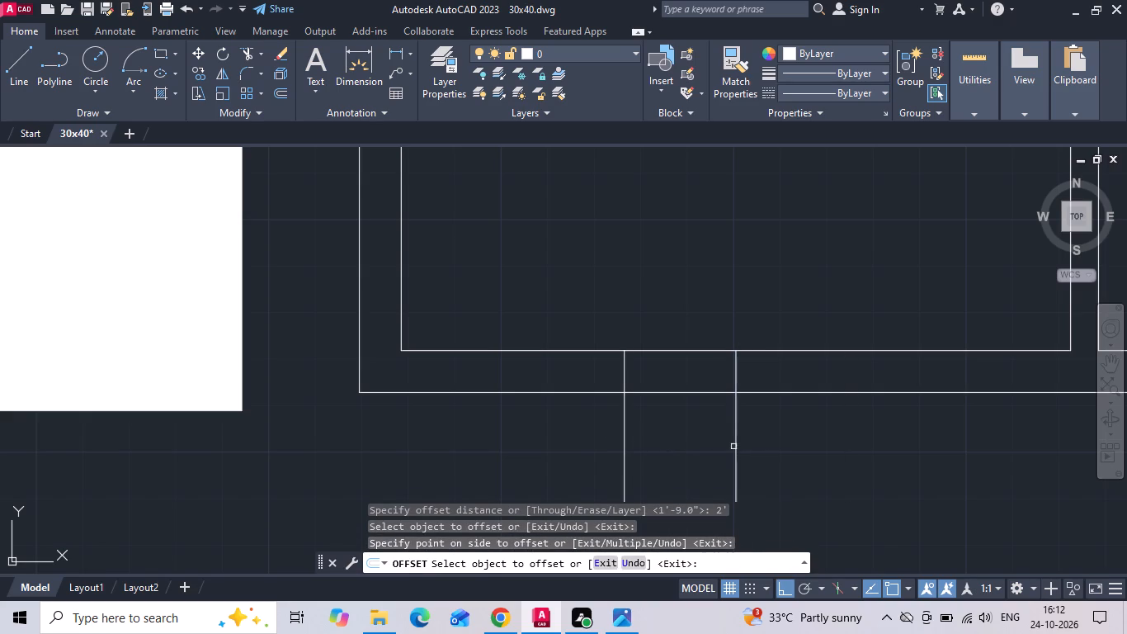
left_click(738, 444)
left_click(823, 419)
key("Escape")
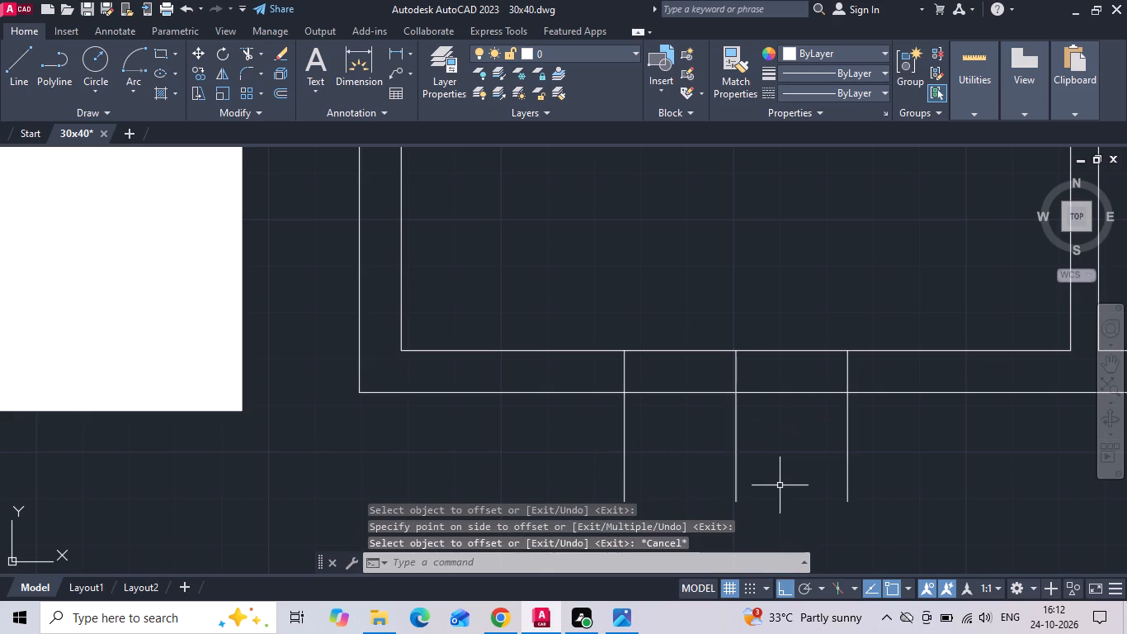
Trim the three vertical lines below the outer wall line and remove the middle line between the two window jambs.
type("tr")
key("space")
left_click_drag(897, 454, 589, 440)
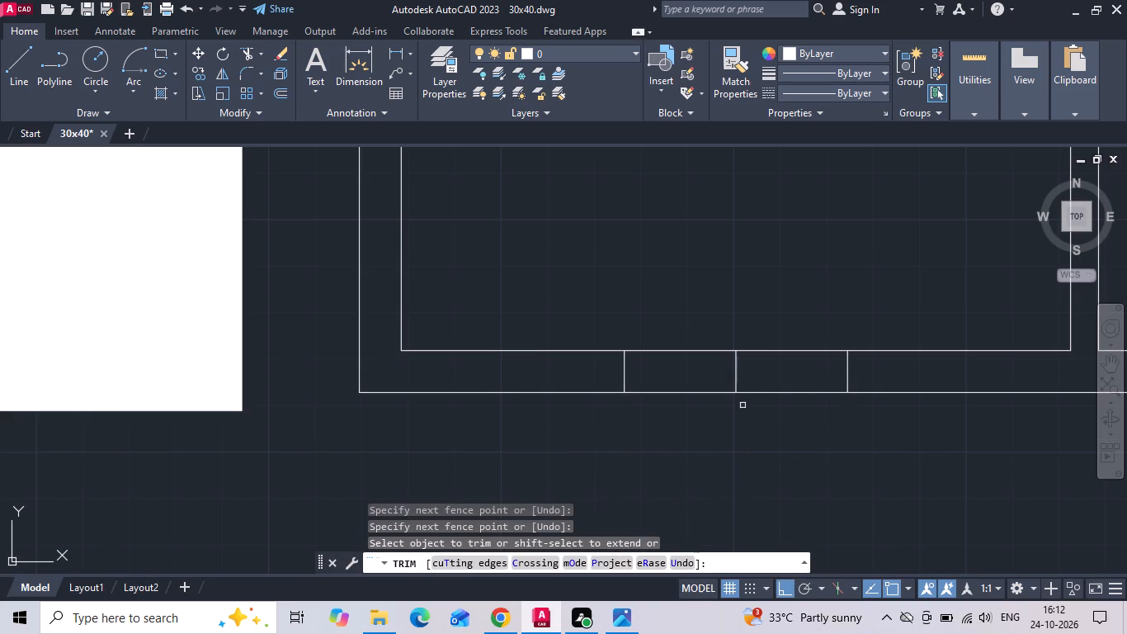
left_click_drag(744, 377, 713, 357)
scroll(723, 363, "up", 1)
key("Escape")
Copy the drawing room's lower inner wall line downward at 4" and 5" for the window glazing.
left_click_drag(719, 319, 667, 371)
left_click_drag(663, 371, 660, 361)
right_click(663, 358)
left_click(710, 323)
left_click_drag(672, 212, 669, 220)
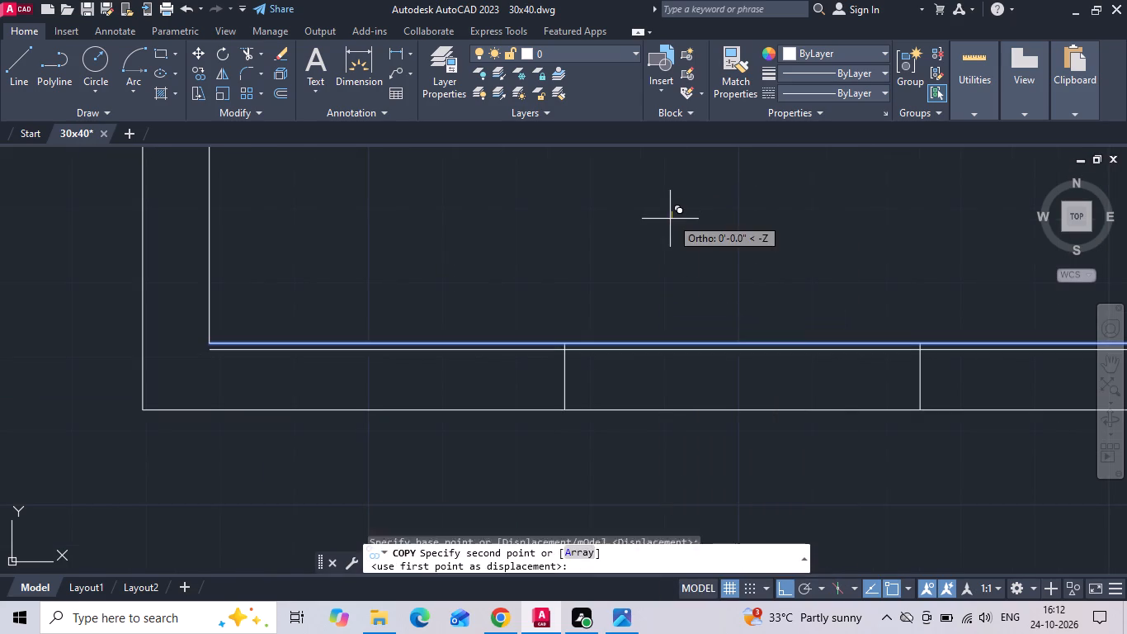
type("4")
key("space")
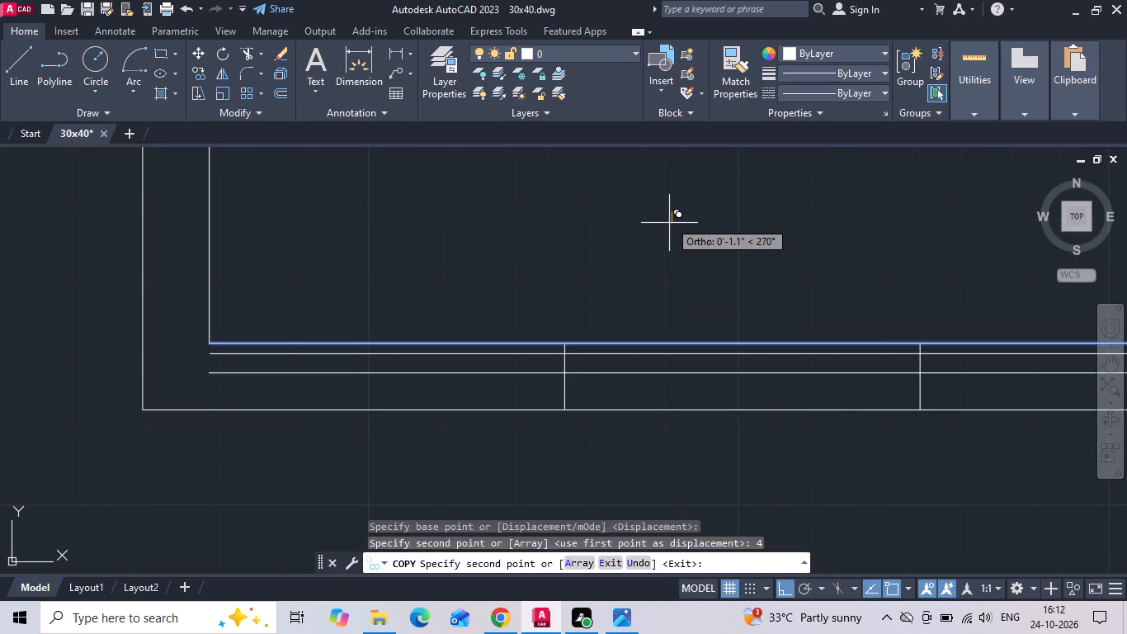
type("5")
key("space")
key("Escape")
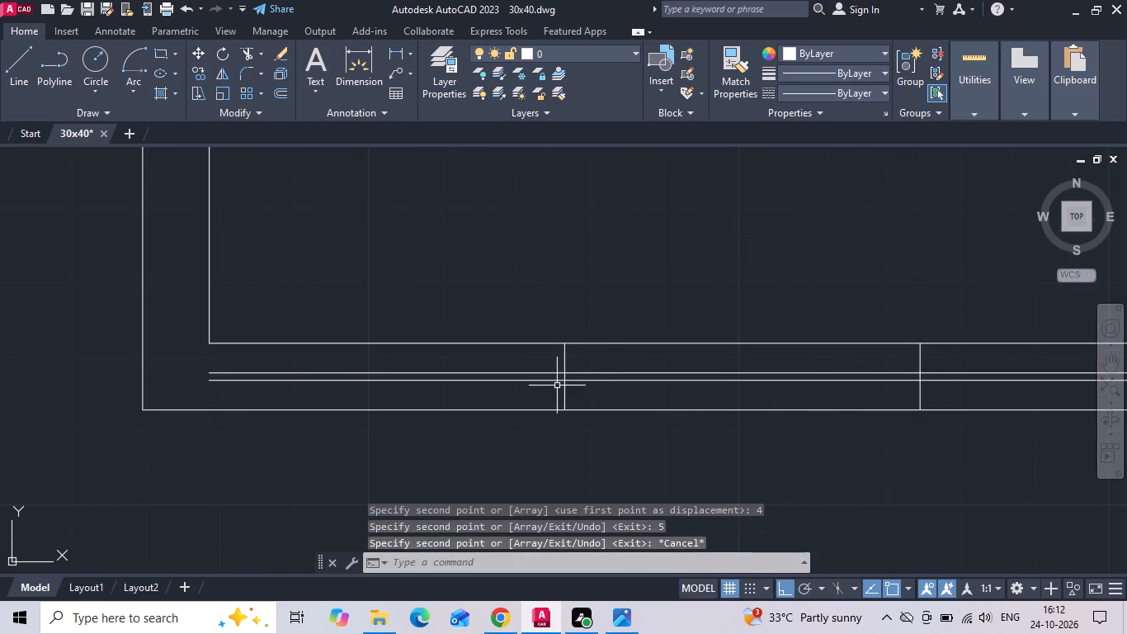
Trim the two copied glazing lines outside both window jambs, leaving the wall lines intact.
key("t")
key("r")
key("space")
left_click_drag(554, 389, 543, 341)
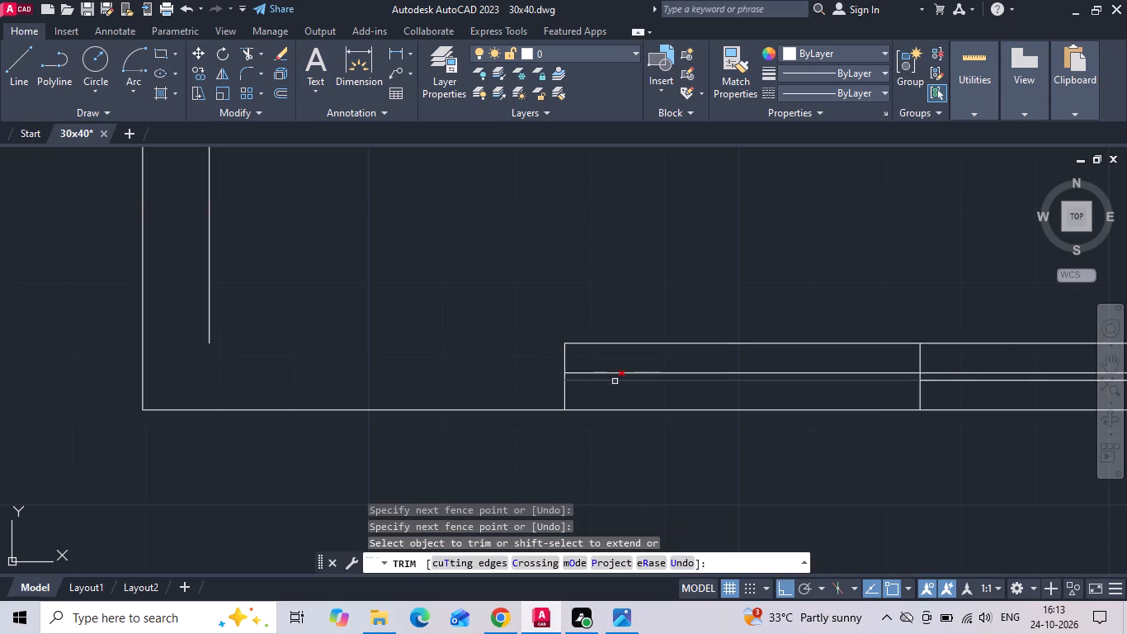
key("ctrl+z")
left_click_drag(549, 362, 540, 381)
left_click(534, 386)
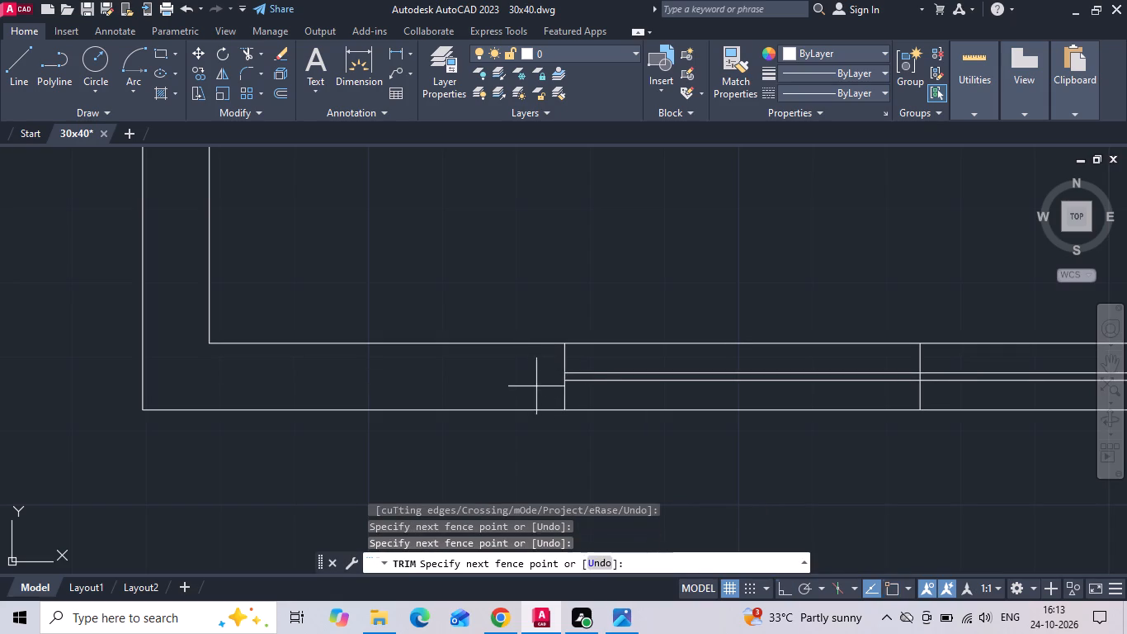
left_click(543, 370)
left_click_drag(970, 367, 970, 369)
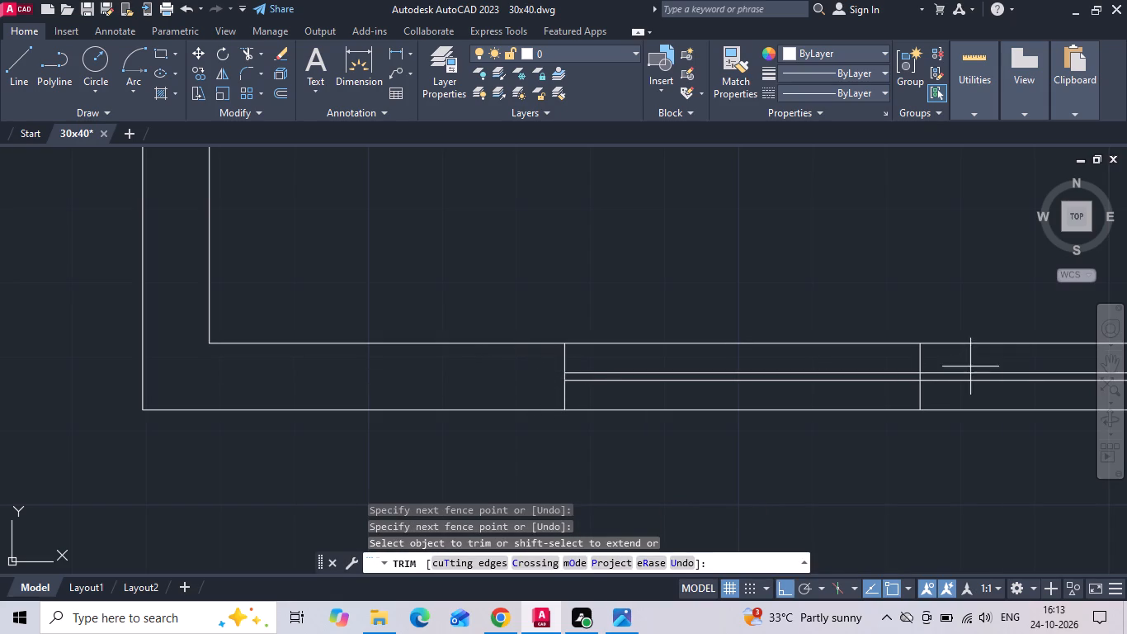
left_click_drag(970, 369, 970, 375)
left_click(969, 395)
key("Escape")
Copy the window's right jamb line 1" to the left for the frame.
scroll(932, 361, "up", 2)
left_click_drag(928, 350, 904, 348)
left_click(860, 339)
right_click(859, 339)
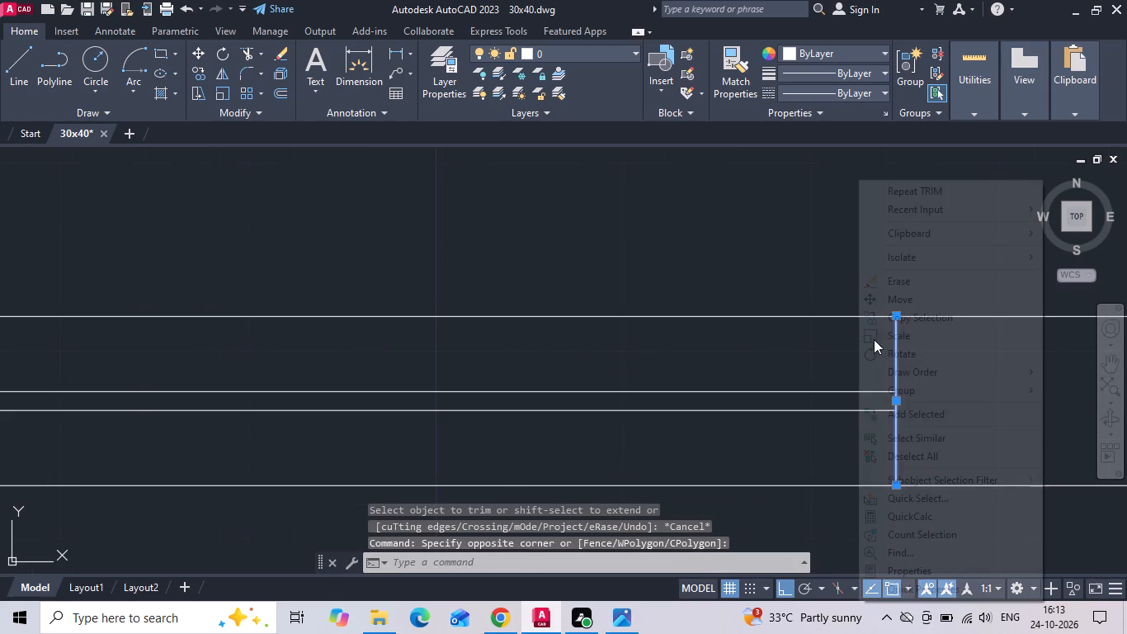
left_click(894, 318)
left_click_drag(889, 228, 811, 227)
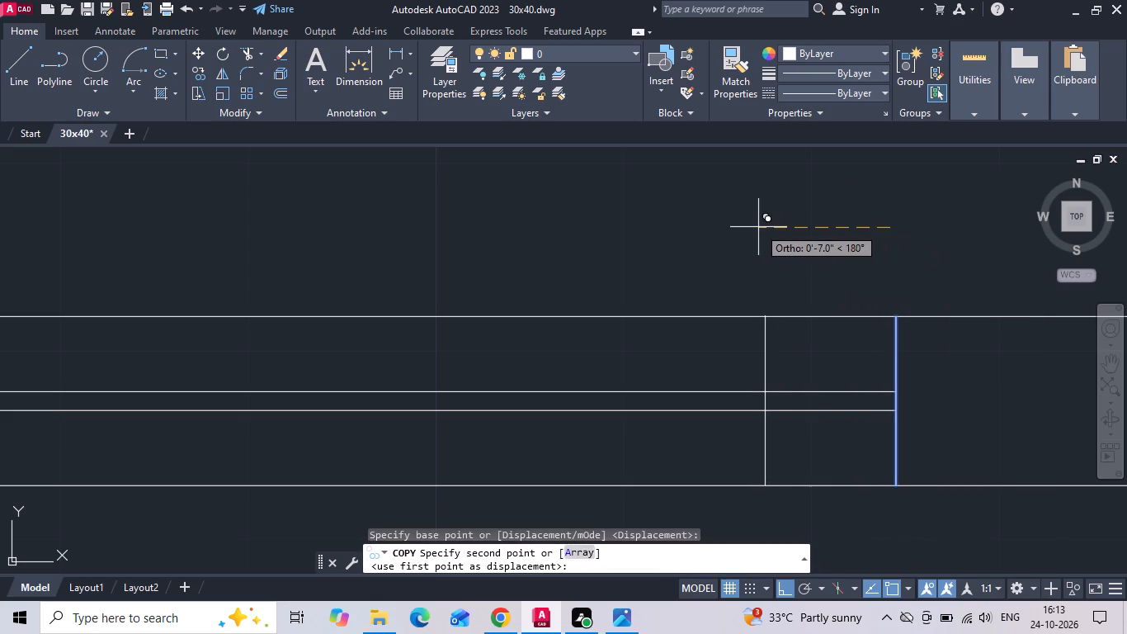
type("1")
key("space")
key("Escape")
Trim the two glazing lines between the right jamb and its inner frame line.
key("t")
key("r")
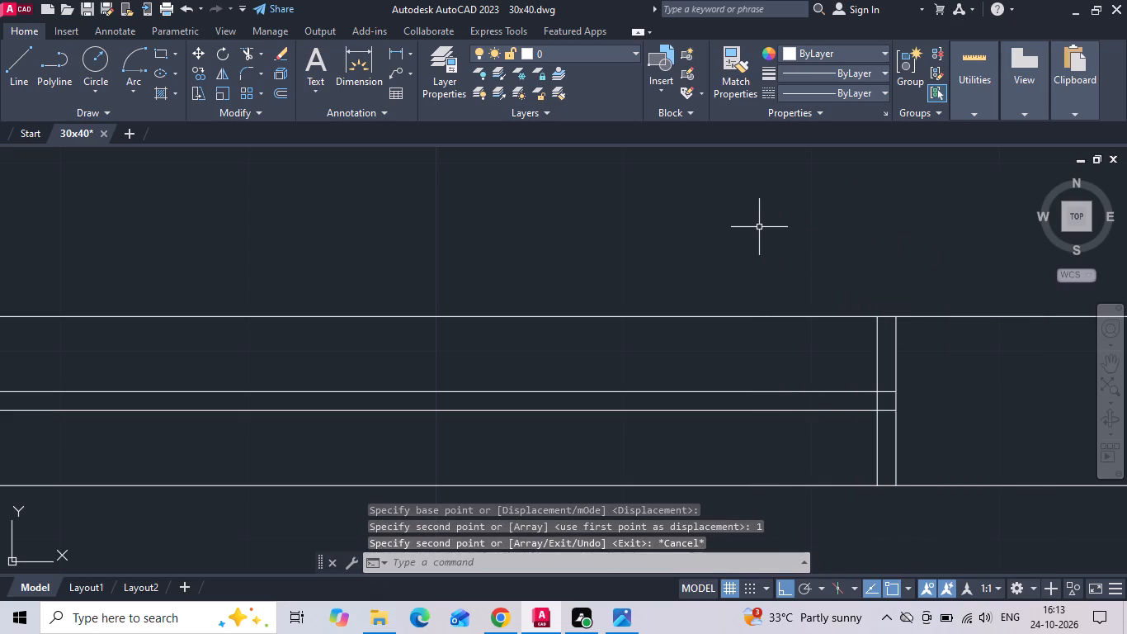
key("space")
key("space")
scroll(901, 412, "up", 1)
left_click_drag(886, 428, 880, 412)
left_click(878, 350)
scroll(924, 406, "down", 2)
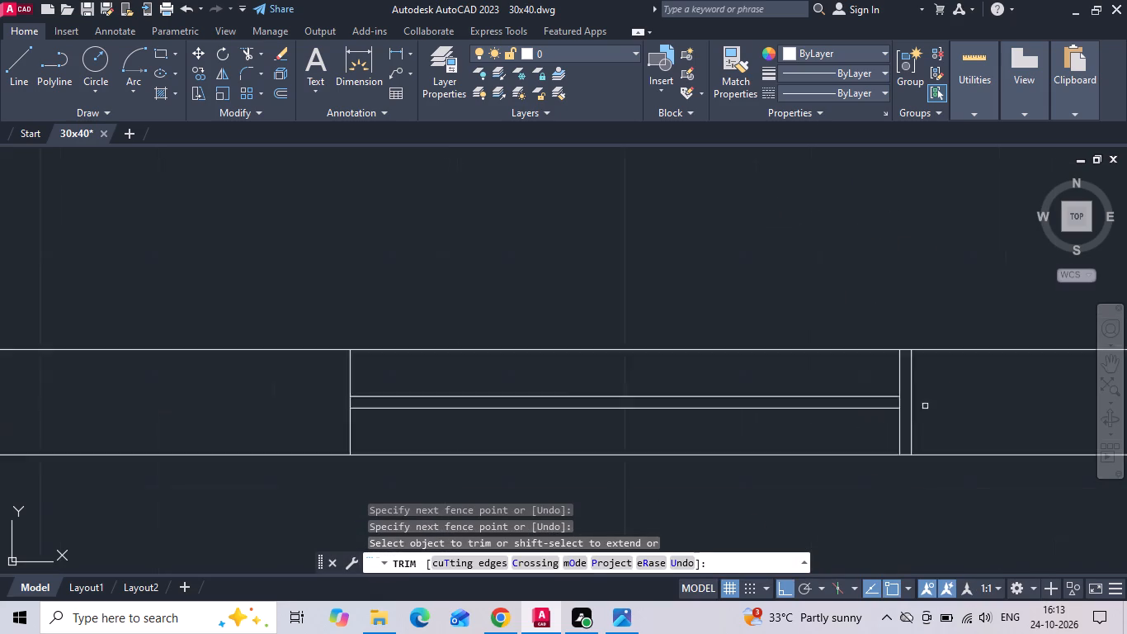
scroll(925, 406, "down", 3)
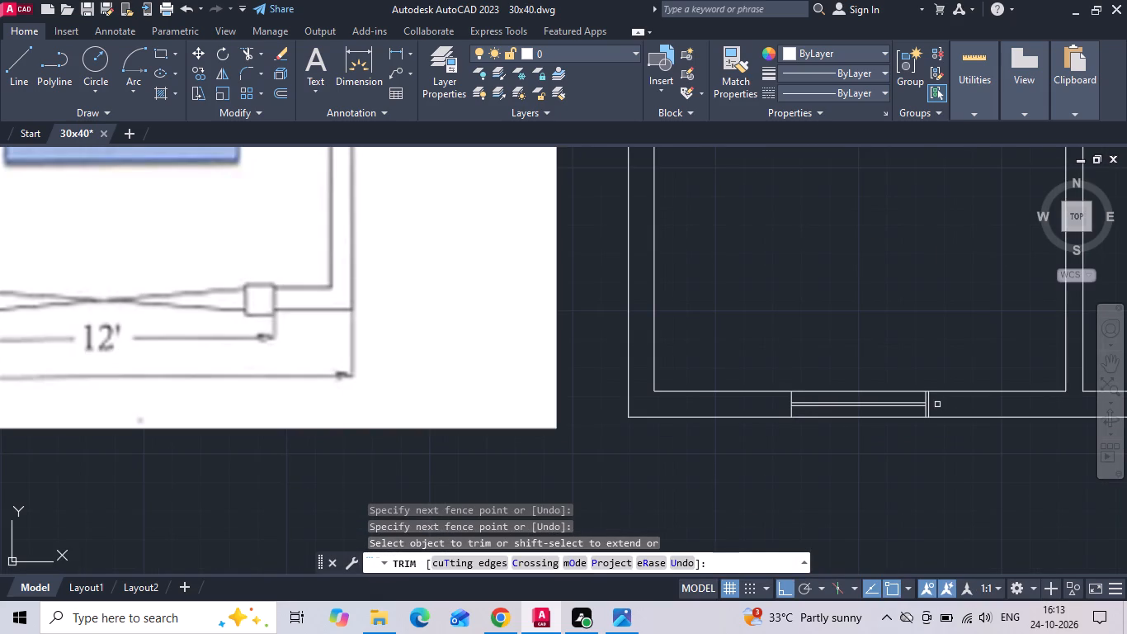
scroll(937, 405, "down", 1)
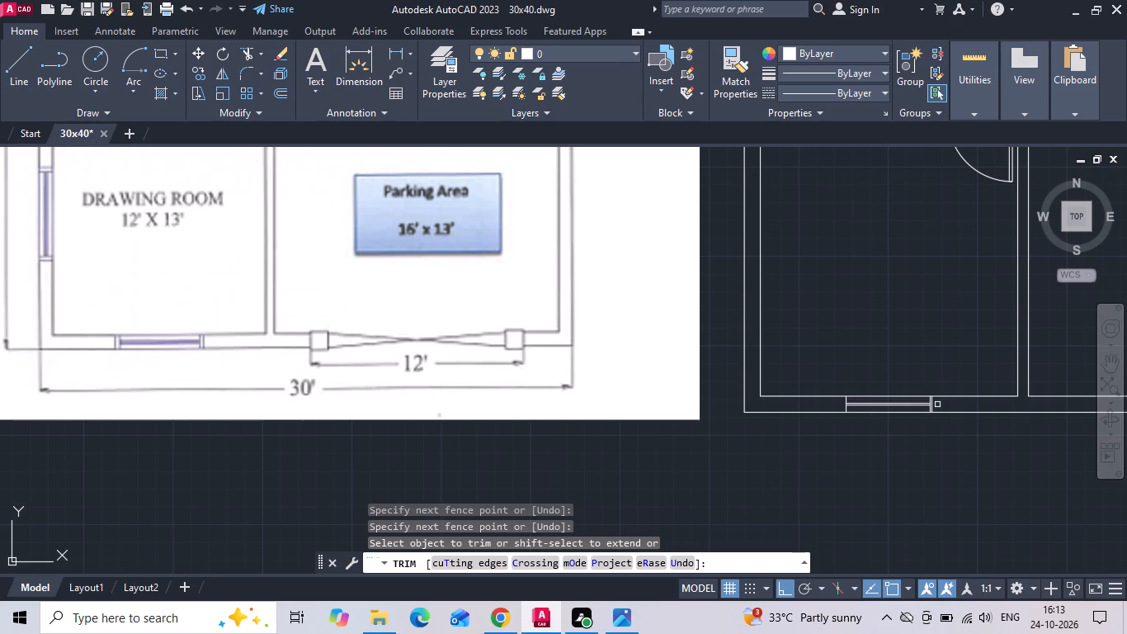
key("Escape")
Move the right inner frame line 1" further into the window.
scroll(937, 405, "up", 6)
left_click(824, 371)
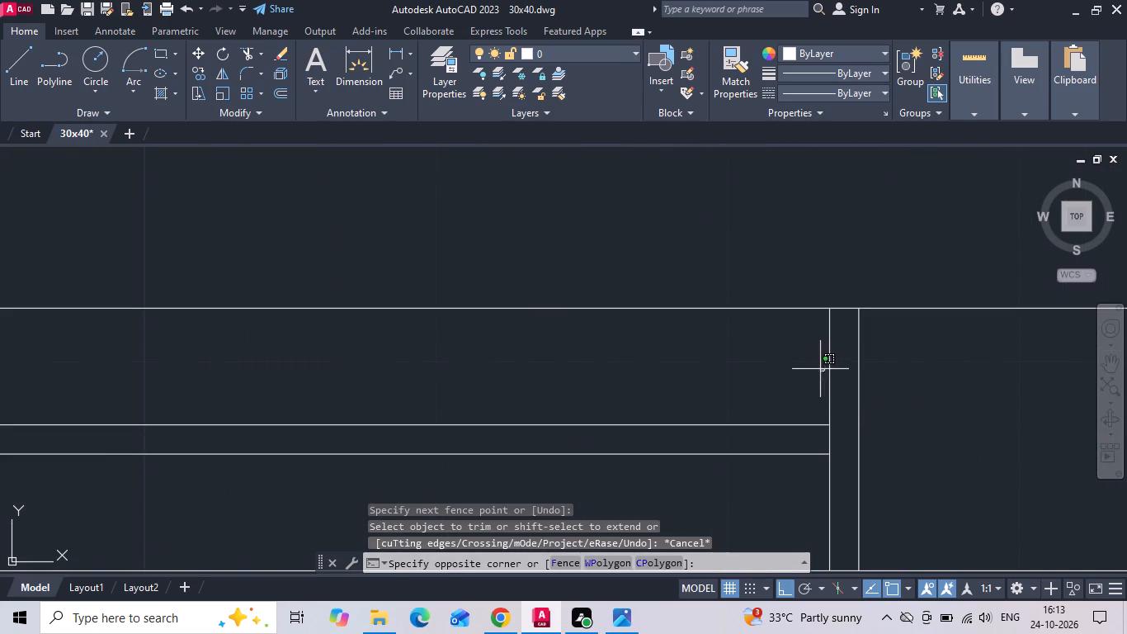
left_click(836, 355)
left_click(844, 338)
left_click(808, 360)
right_click(808, 360)
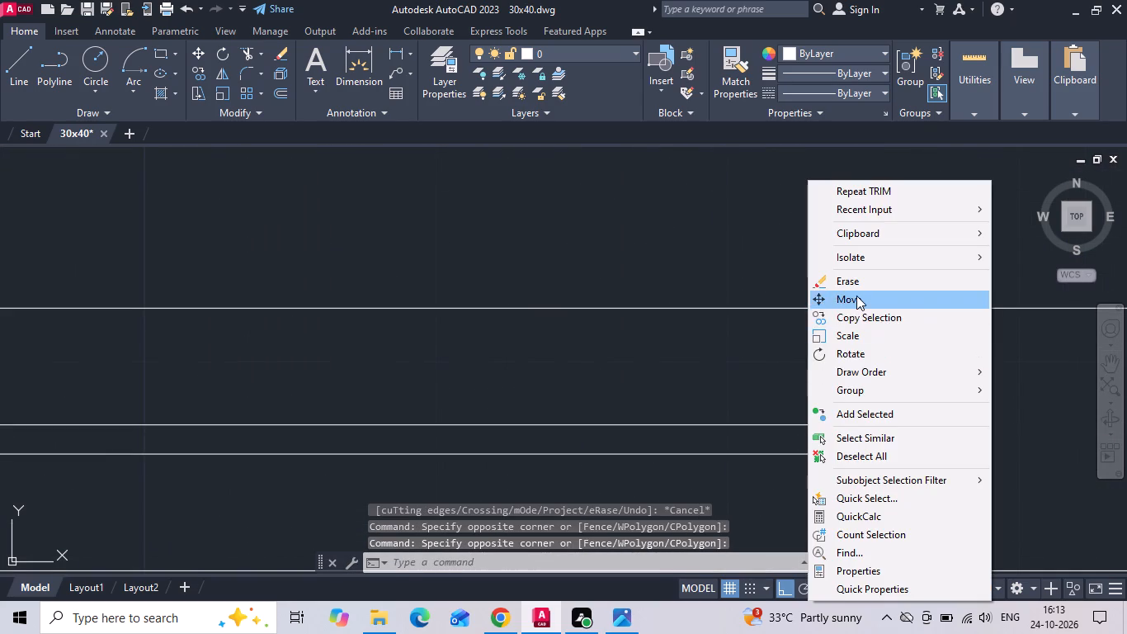
left_click(856, 296)
left_click_drag(788, 367, 757, 367)
type("1")
key("space")
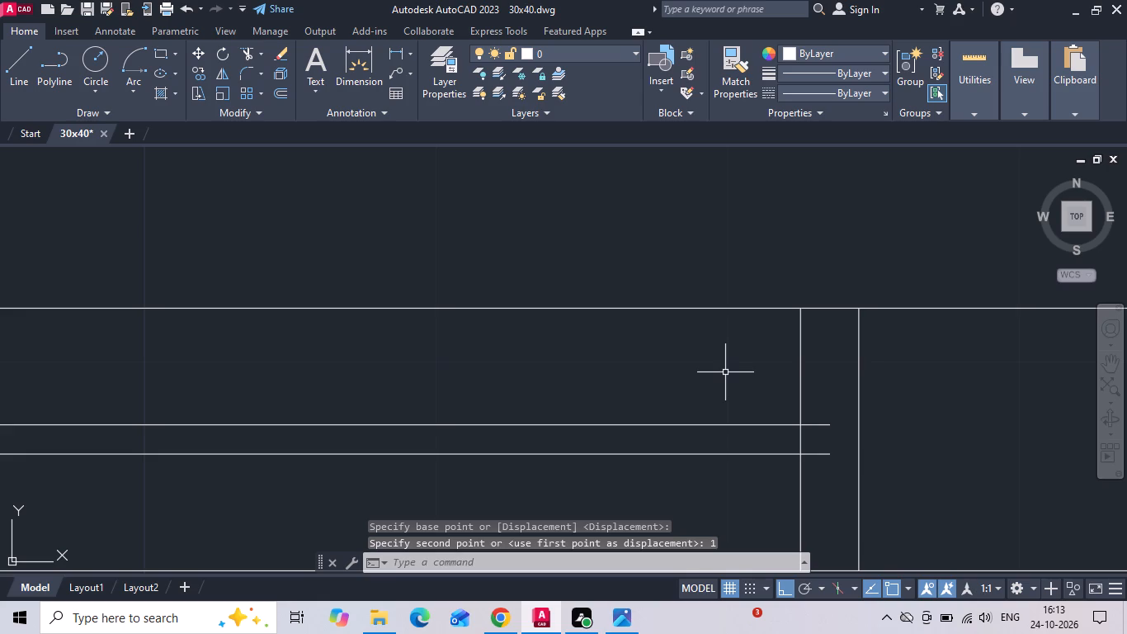
Trim the glazing line ends that extend past the moved right inner frame line.
key("t")
key("r")
key("space")
key("space")
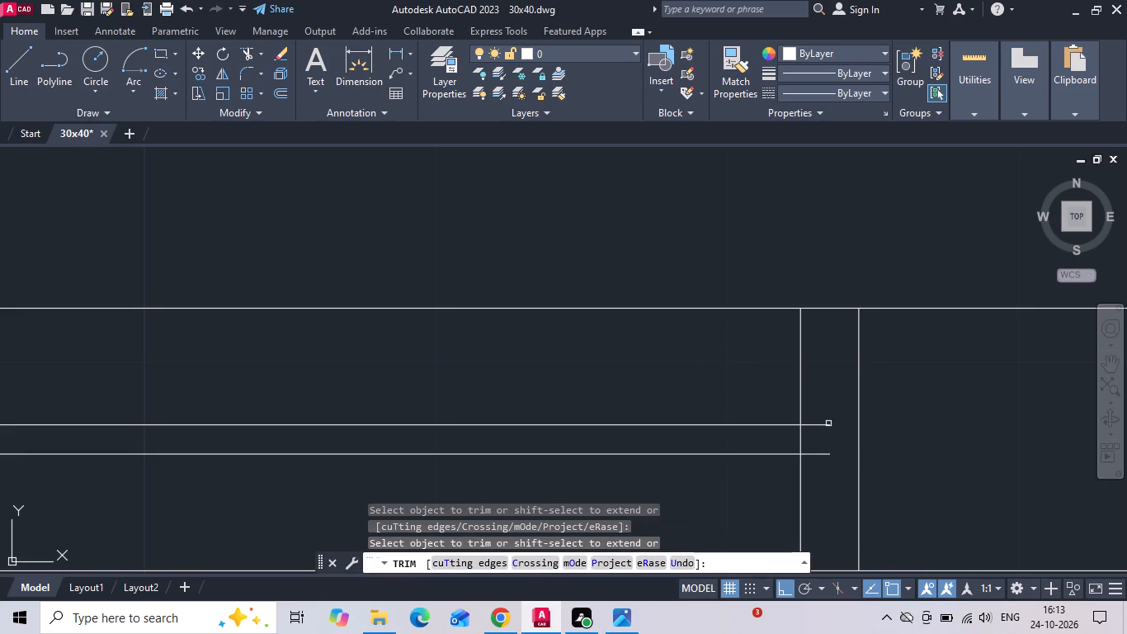
left_click_drag(825, 420, 822, 433)
left_click(819, 480)
scroll(739, 412, "down", 3)
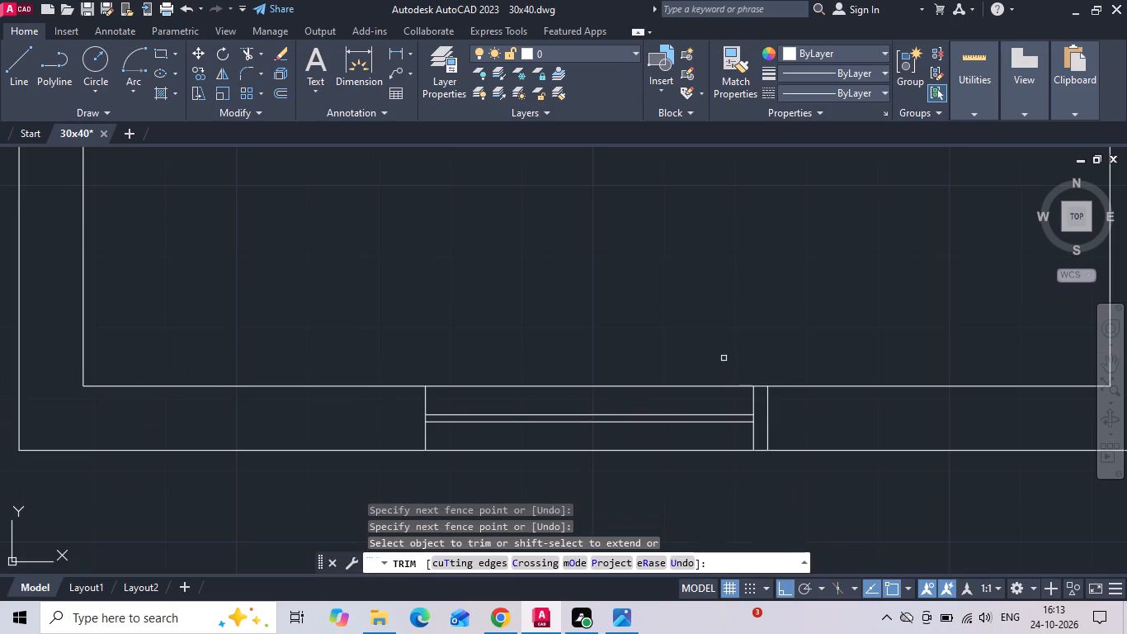
key("Escape")
Copy the window's left jamb line 2" to the right for the opposite frame.
scroll(408, 397, "up", 2)
left_click_drag(453, 404, 443, 409)
left_click(361, 428)
right_click(360, 428)
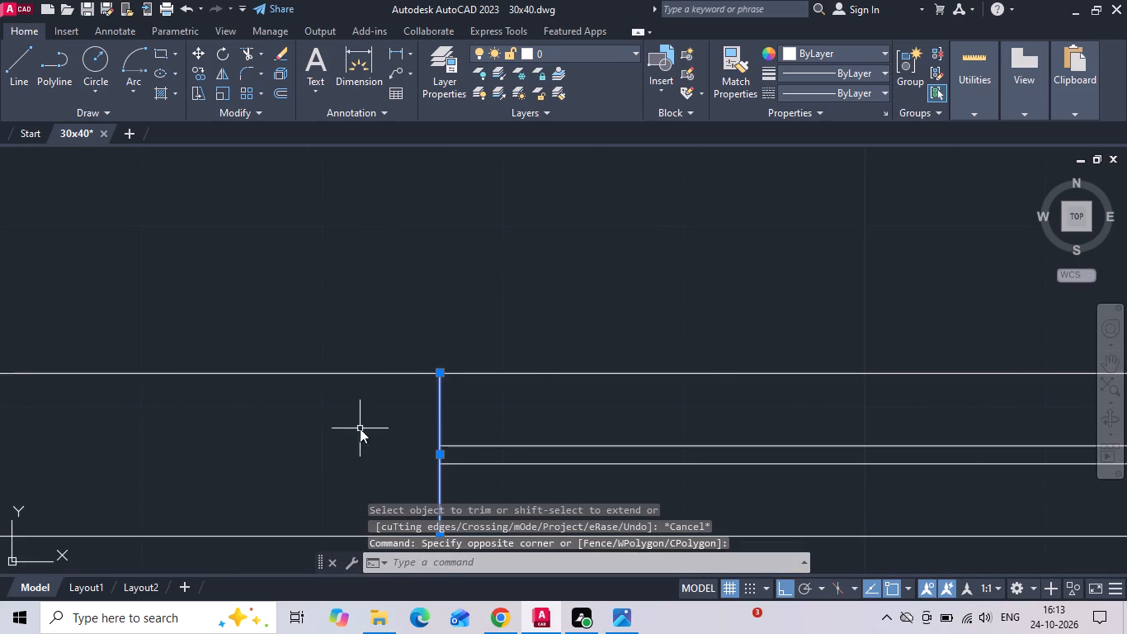
left_click(418, 149)
left_click_drag(479, 204, 522, 206)
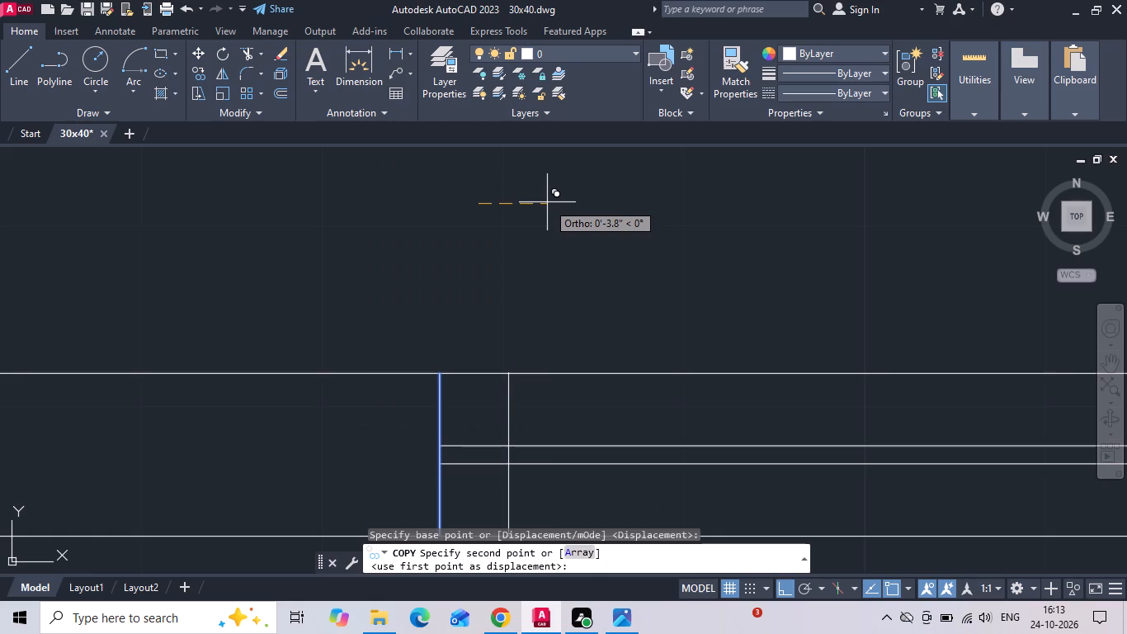
type("2")
key("space")
key("Escape")
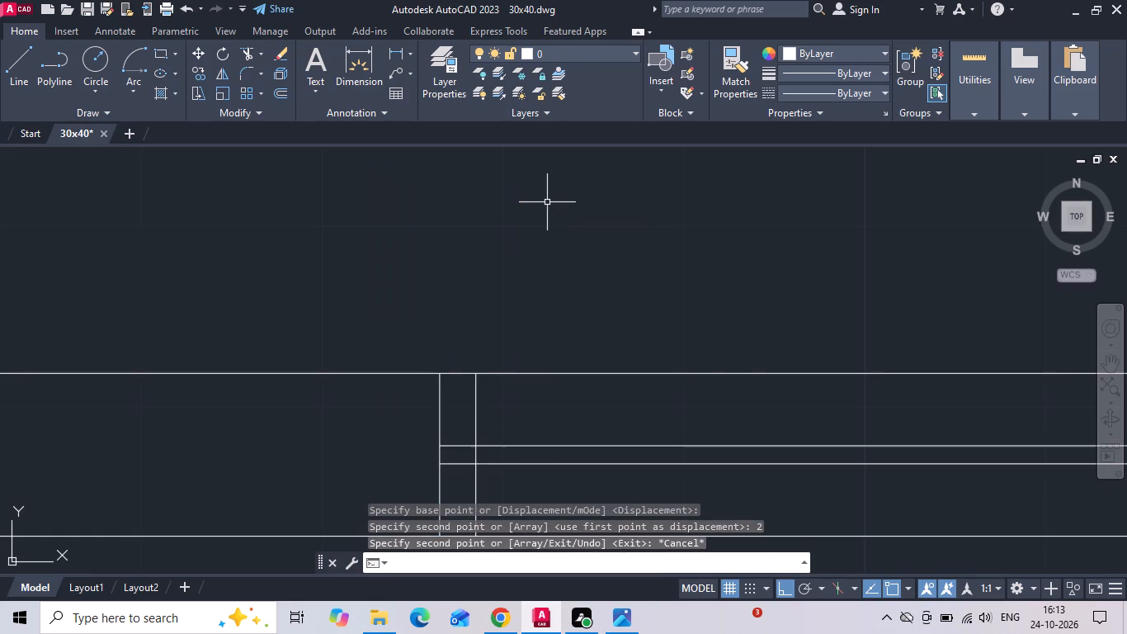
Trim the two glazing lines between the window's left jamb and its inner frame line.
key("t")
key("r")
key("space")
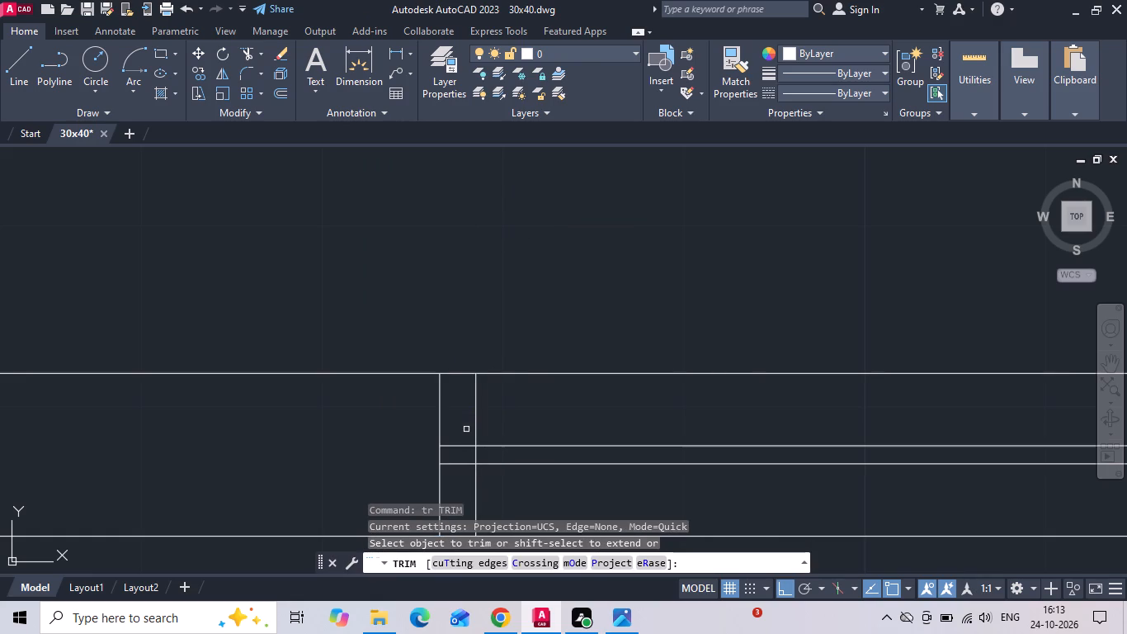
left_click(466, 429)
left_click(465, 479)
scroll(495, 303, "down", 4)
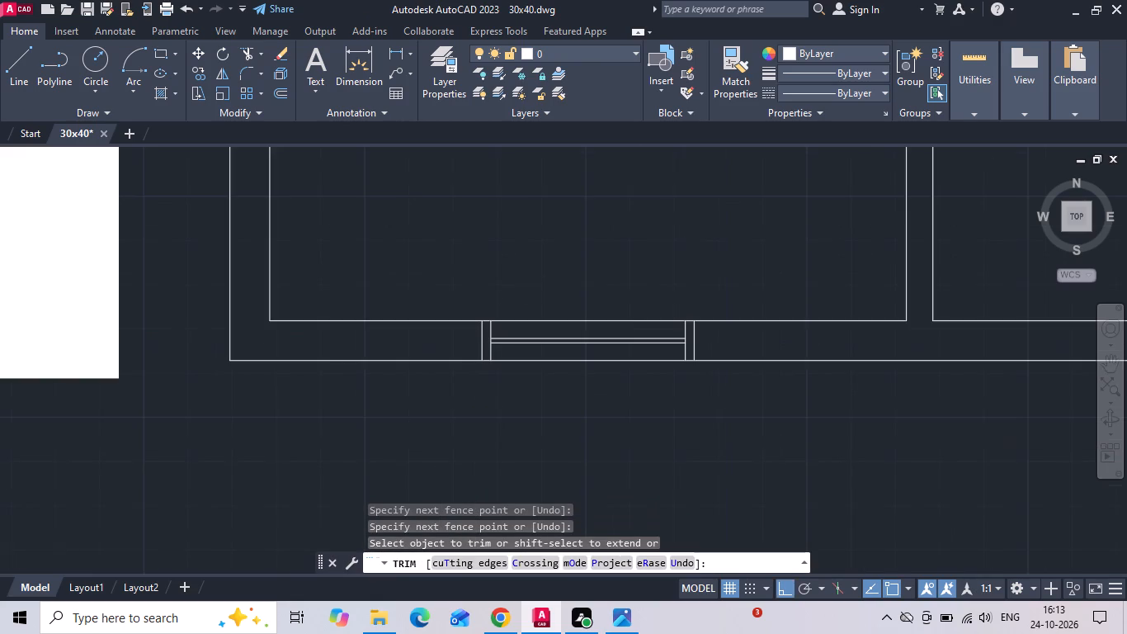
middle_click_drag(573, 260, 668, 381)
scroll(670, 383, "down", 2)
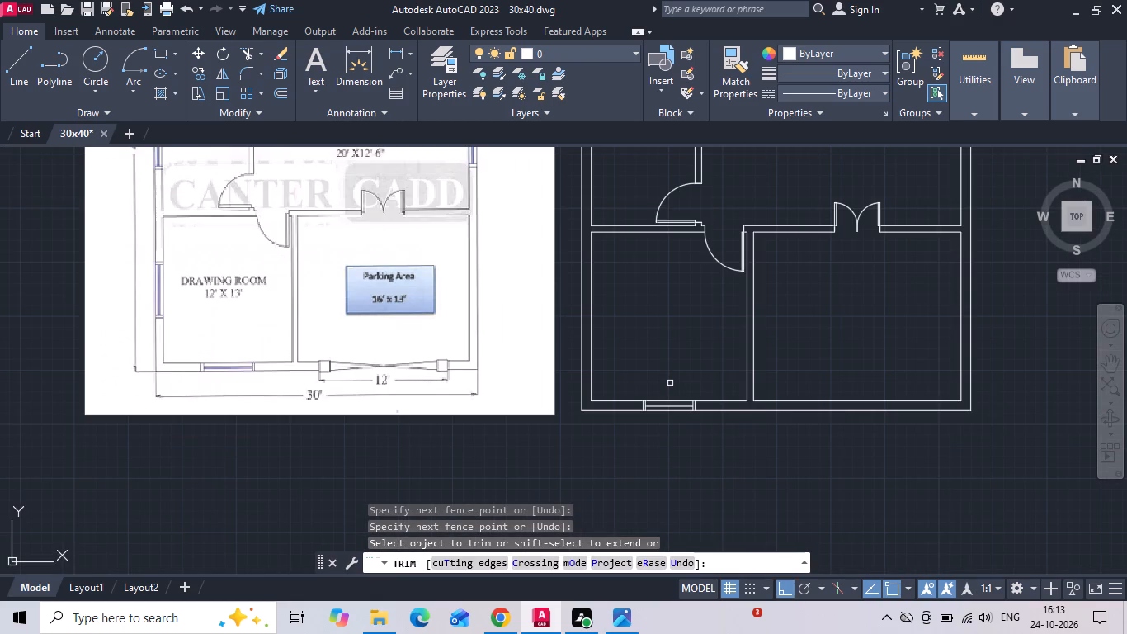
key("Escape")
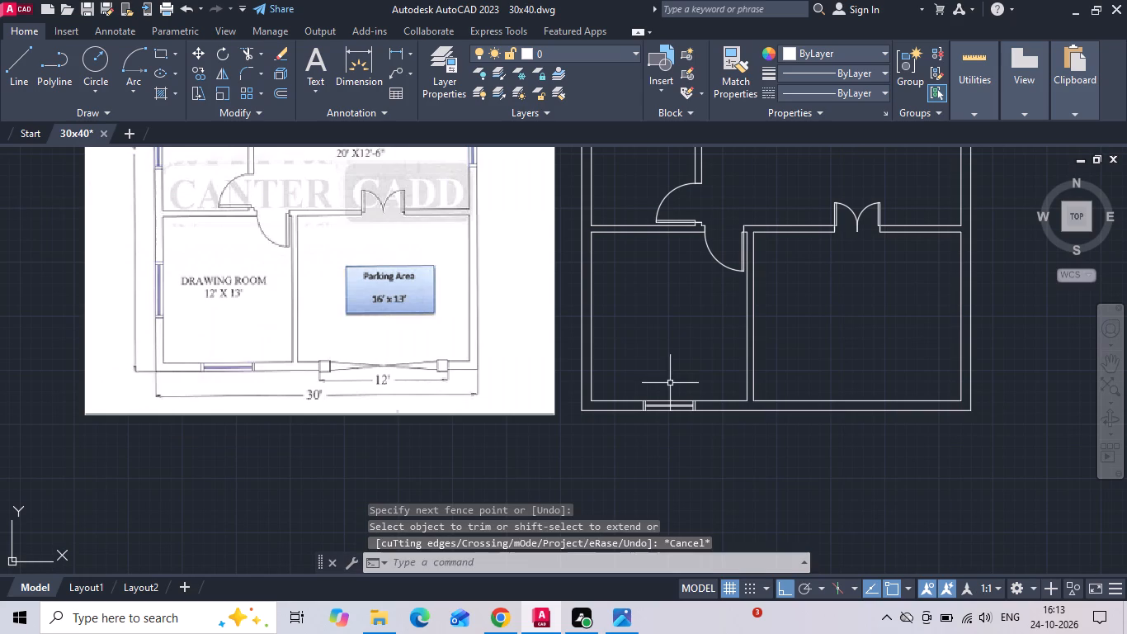
Erase the two glazing lines of the drawing room's bottom-wall window.
scroll(228, 352, "up", 3)
scroll(204, 335, "down", 1)
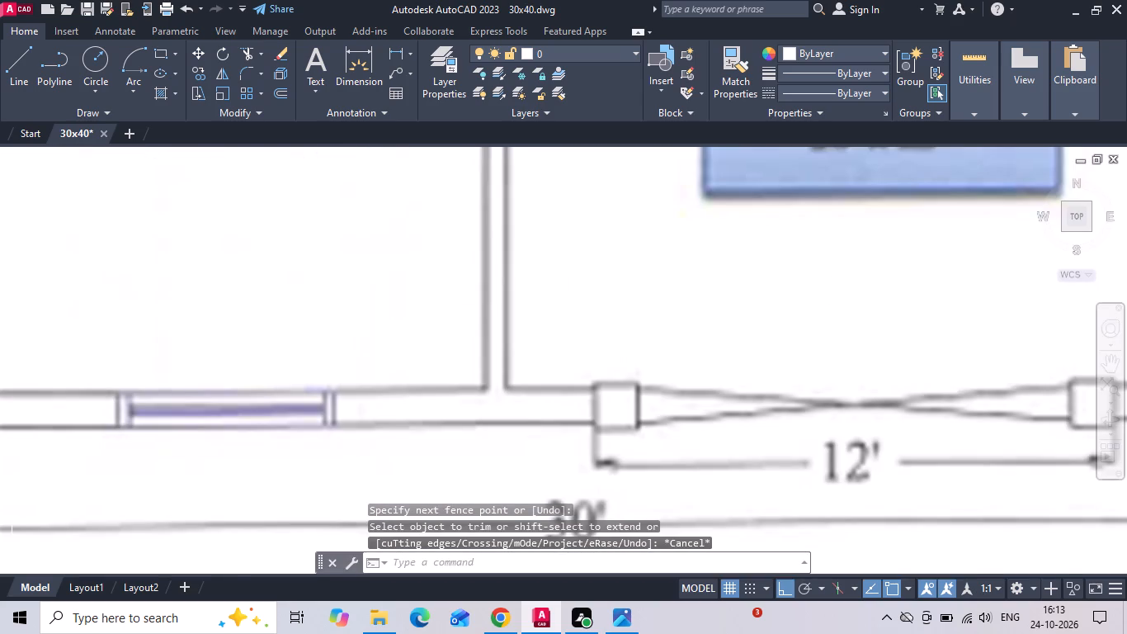
scroll(204, 335, "down", 2)
scroll(669, 404, "up", 3)
scroll(601, 377, "up", 3)
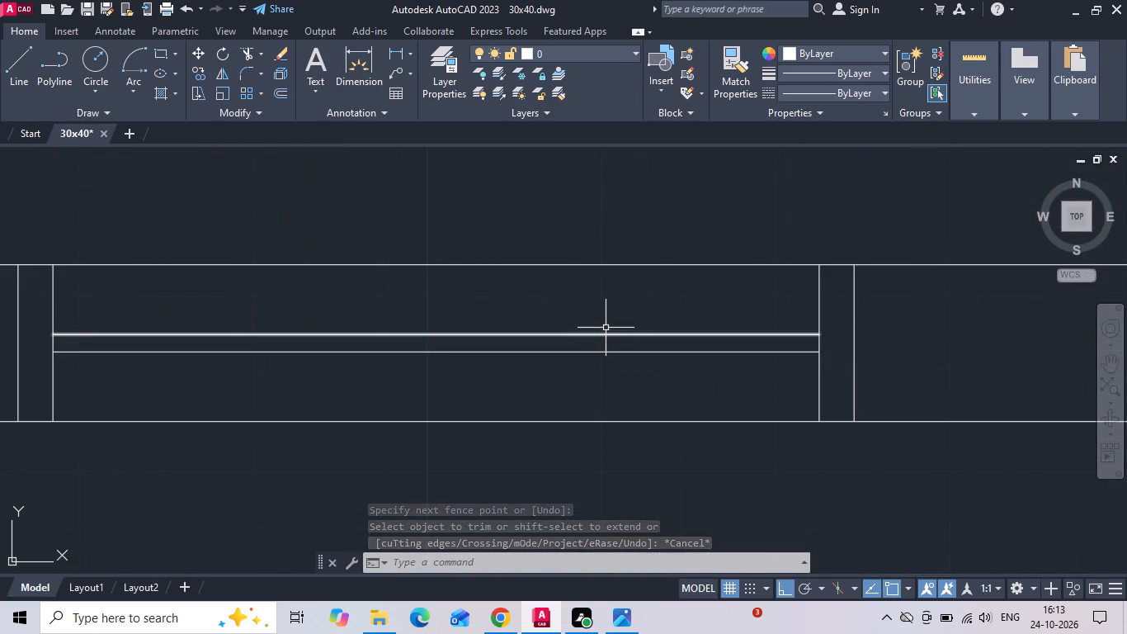
left_click_drag(613, 314, 601, 334)
left_click(570, 371)
key("Delete")
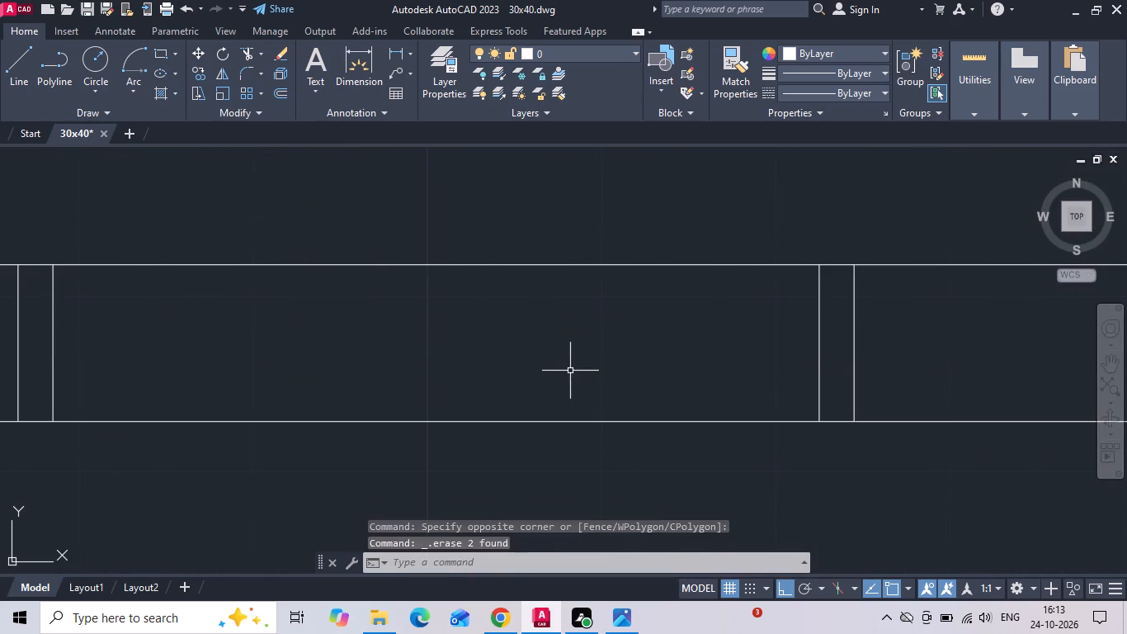
Draw a centre glazing line between the midpoints of the bottom window's two inner frame lines.
type("l")
key("space")
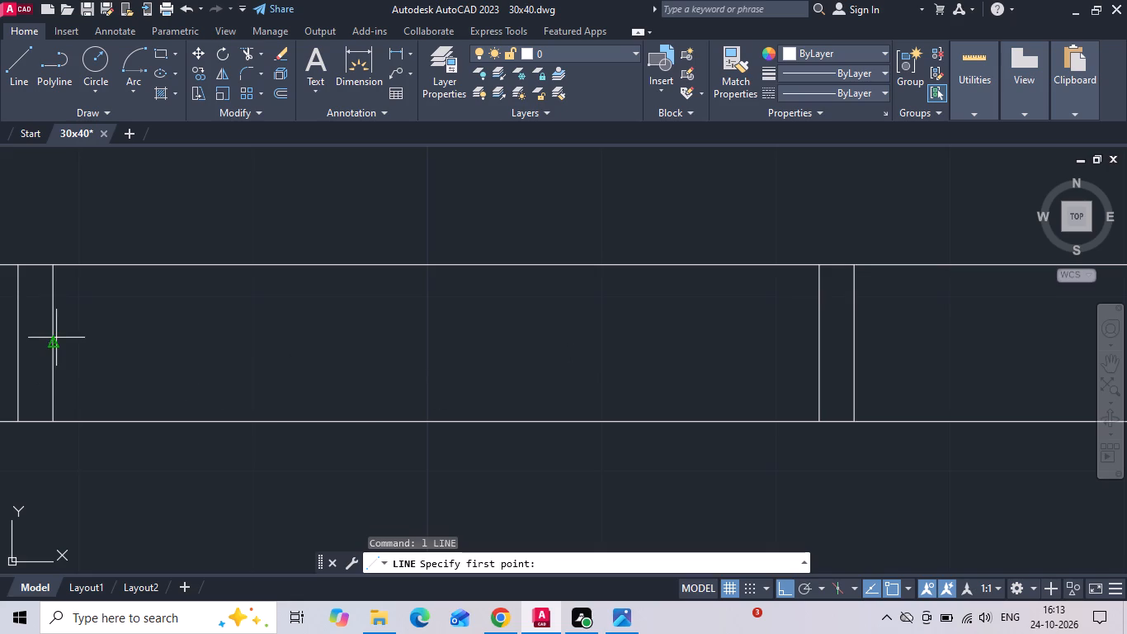
left_click(50, 346)
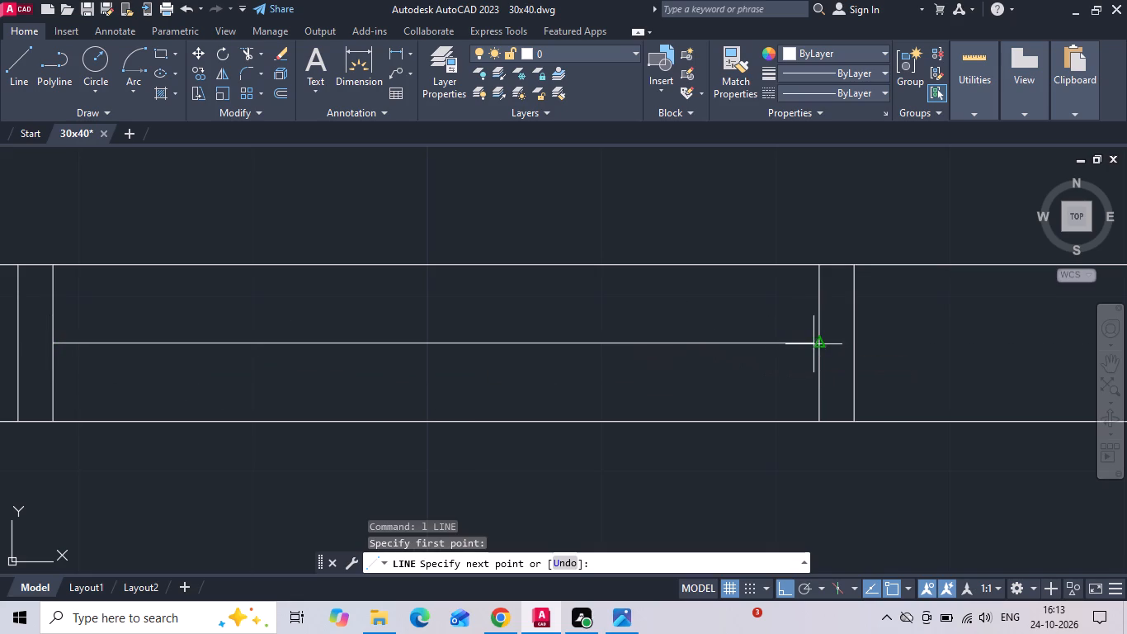
left_click(815, 344)
key("Escape")
Offset the bottom window's centre glazing line 1" to both sides.
type("o")
key("space")
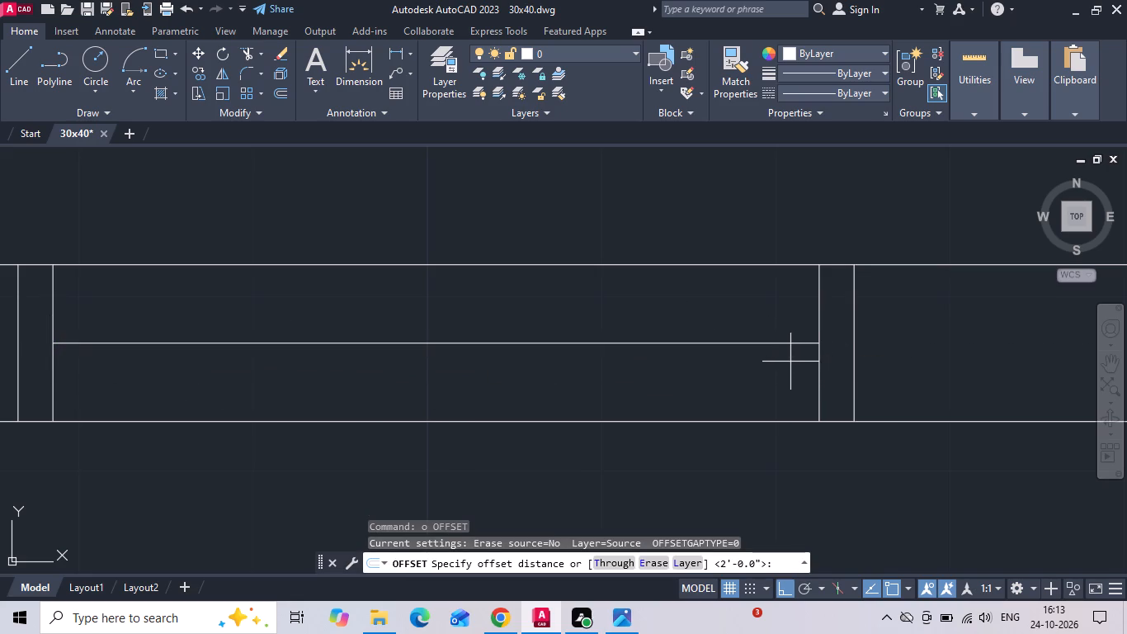
key("2")
key("BackSpace")
type("1")
key("space")
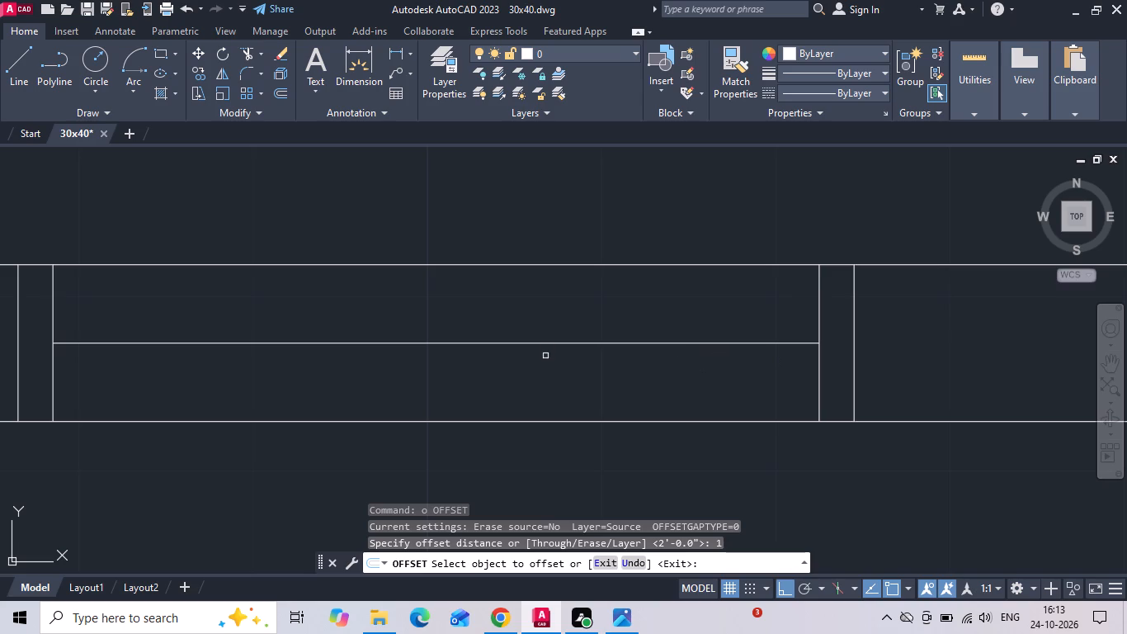
left_click(545, 341)
left_click(549, 315)
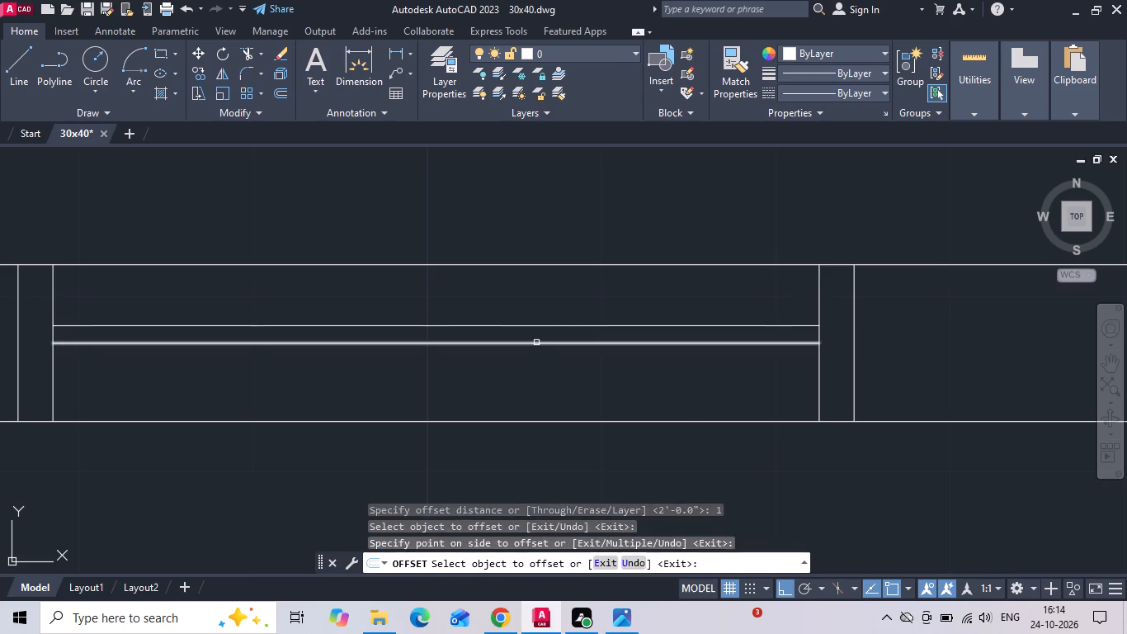
left_click_drag(536, 343, 534, 361)
left_click(530, 374)
scroll(637, 390, "down", 4)
key("Escape")
Draw a horizontal line from the midpoint of the drawing room's left wall inner face outward across the wall.
scroll(667, 285, "down", 1)
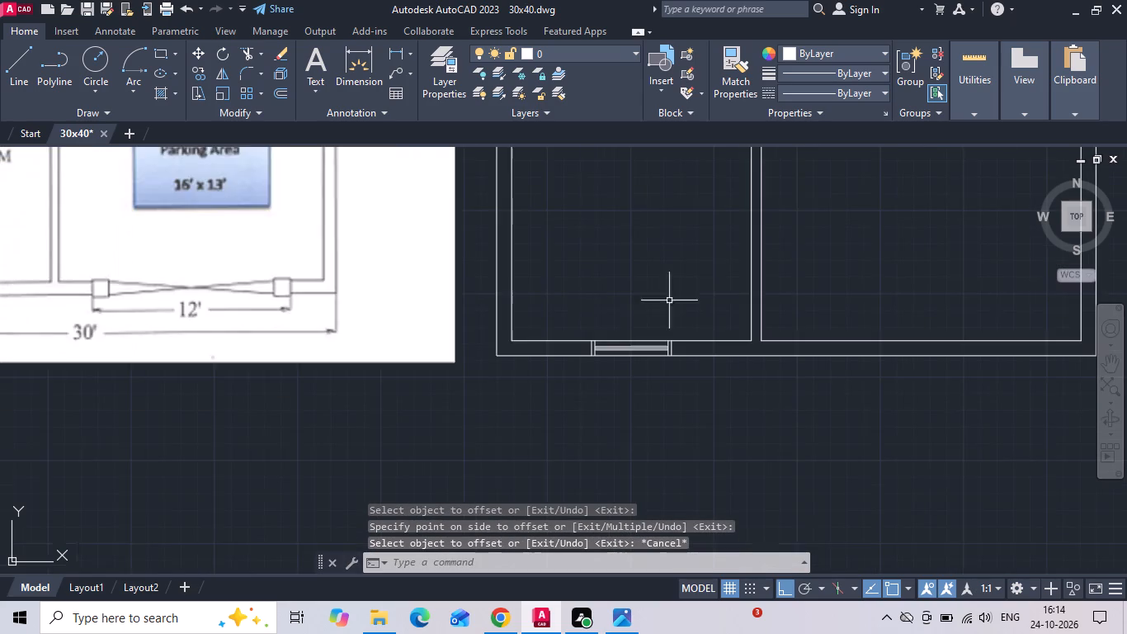
scroll(669, 300, "down", 1)
middle_click_drag(628, 255, 653, 304)
type("l")
key("space")
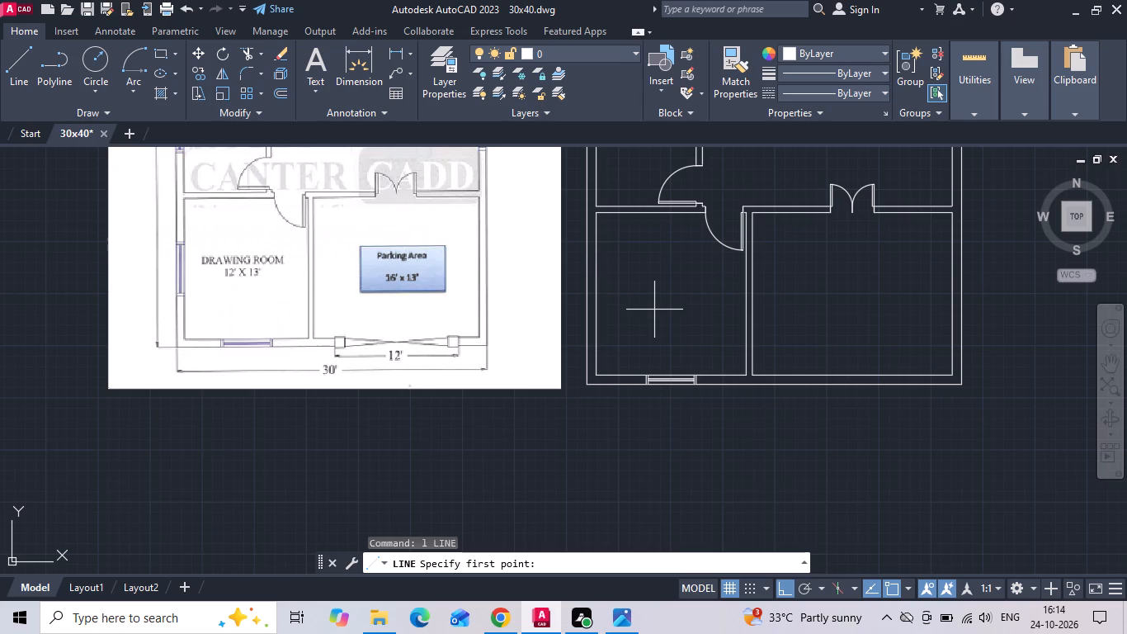
left_click(599, 297)
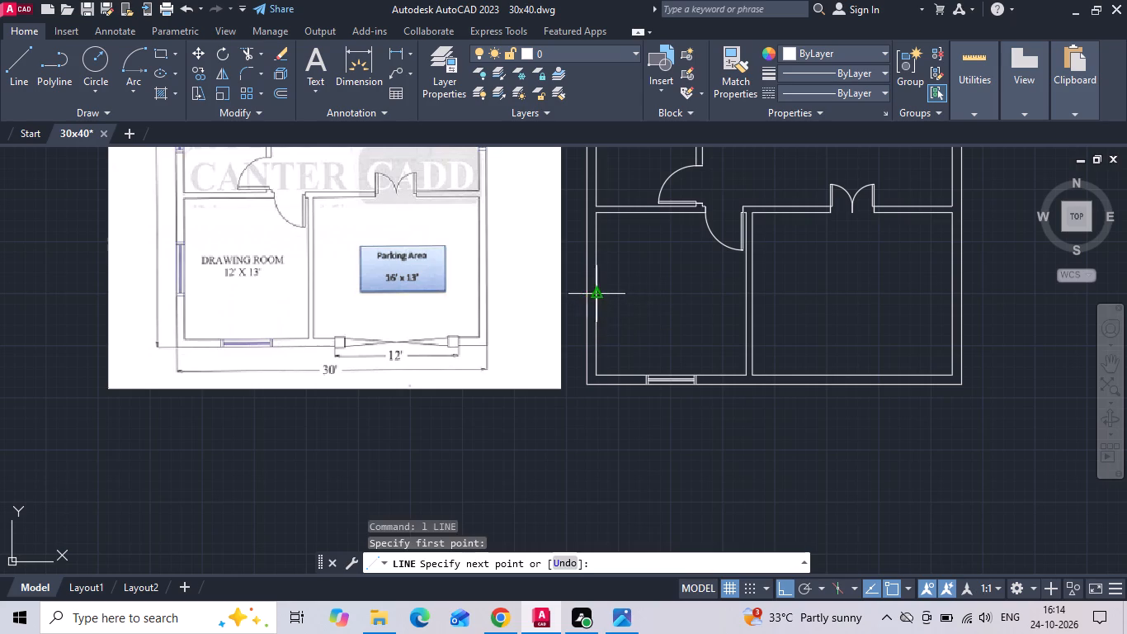
scroll(583, 296, "up", 2)
left_click(544, 311)
key("Escape")
Offset the line across the left wall 2' upward and 2' downward for the window jambs.
type("o 2'")
key("Return")
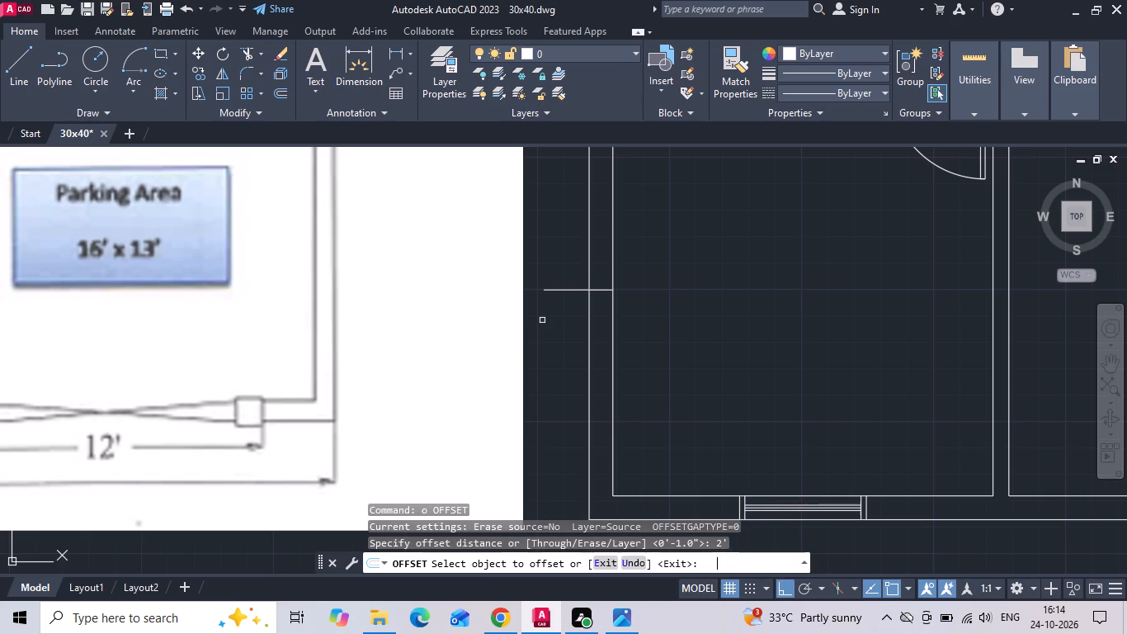
left_click(601, 289)
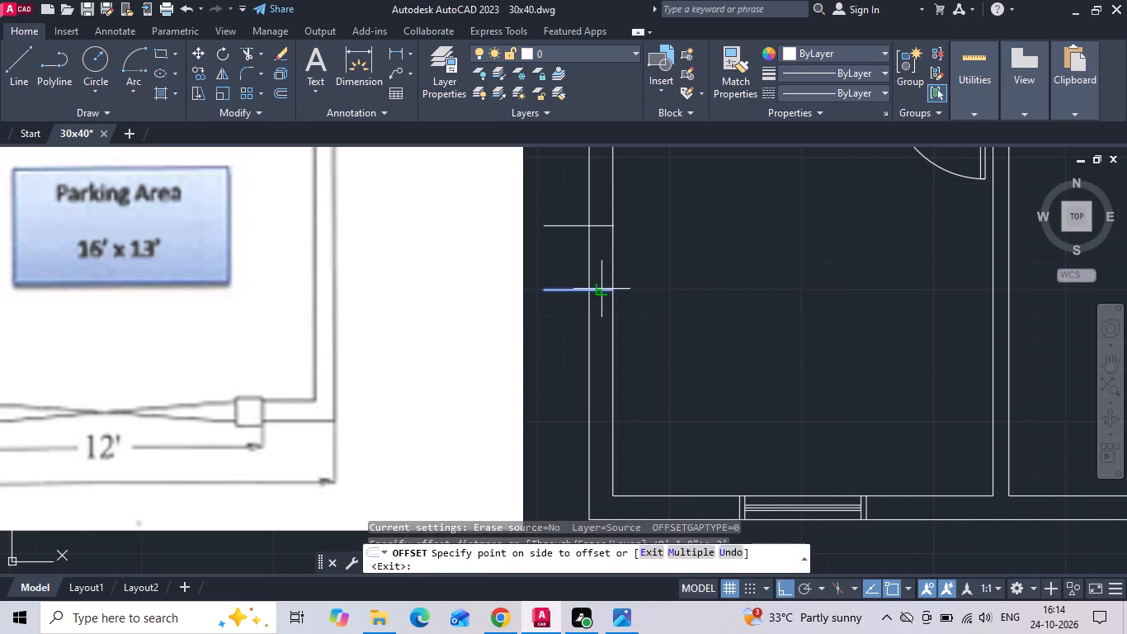
left_click(602, 226)
left_click_drag(603, 291, 604, 299)
left_click(605, 362)
key("Escape")
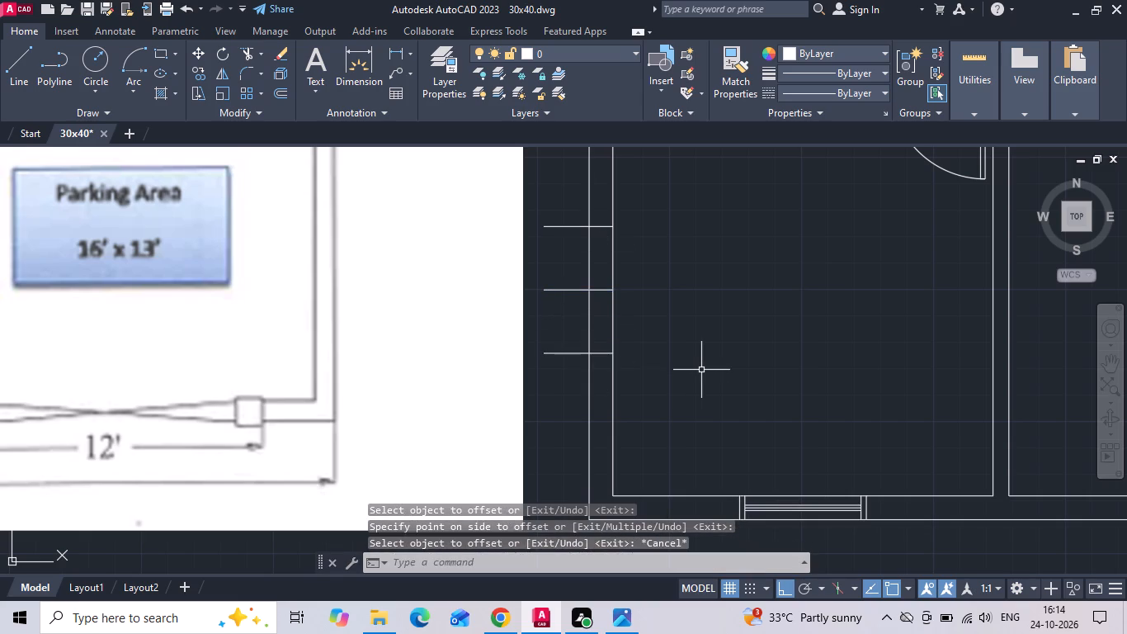
Trim the line ends projecting outside the left wall and remove the middle line within the wall.
key("t")
key("r")
key("space")
left_click(578, 378)
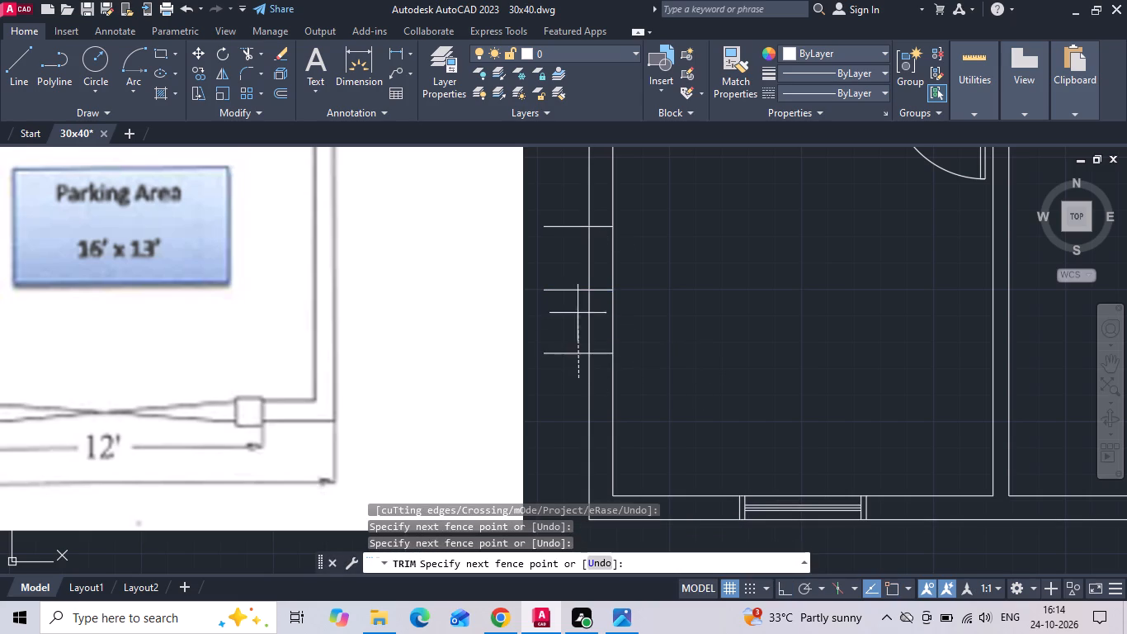
left_click(573, 220)
left_click(599, 288)
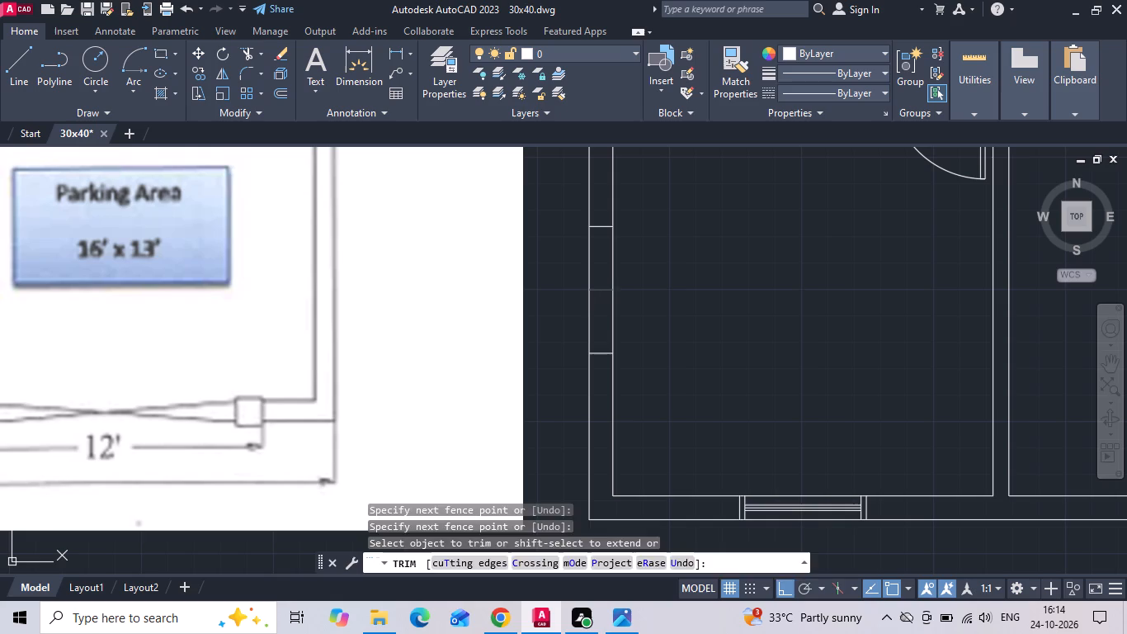
key("Escape")
Copy the left-wall window's upper jamb line 2" downward as the inner frame line.
left_click(601, 247)
left_click(595, 215)
right_click(595, 215)
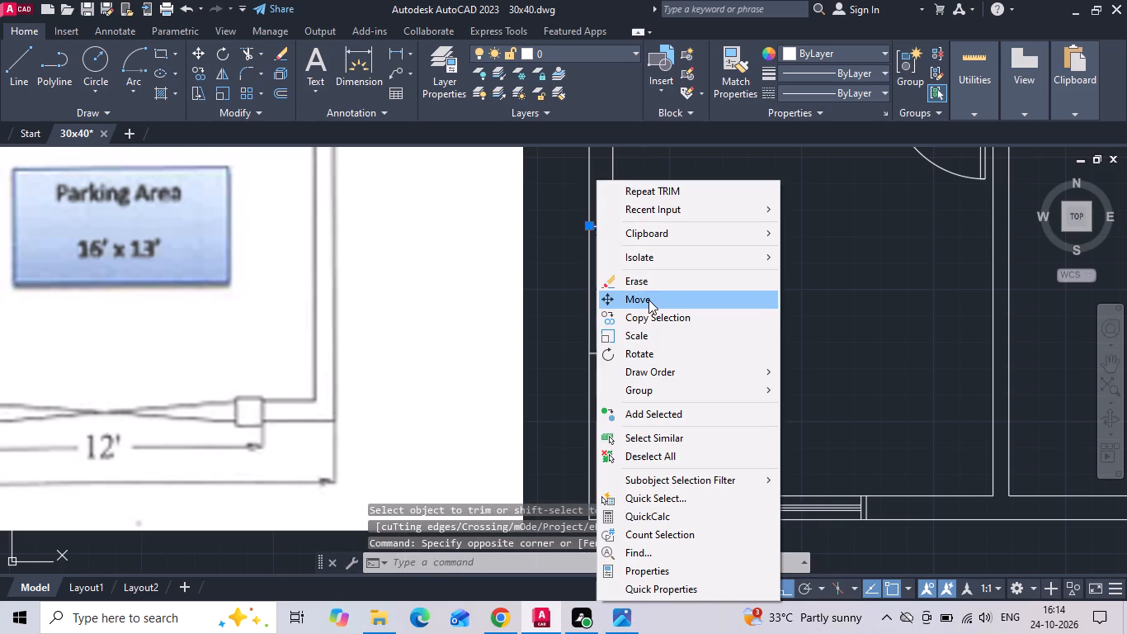
left_click(646, 320)
scroll(680, 278, "up", 1)
left_click_drag(701, 245, 704, 266)
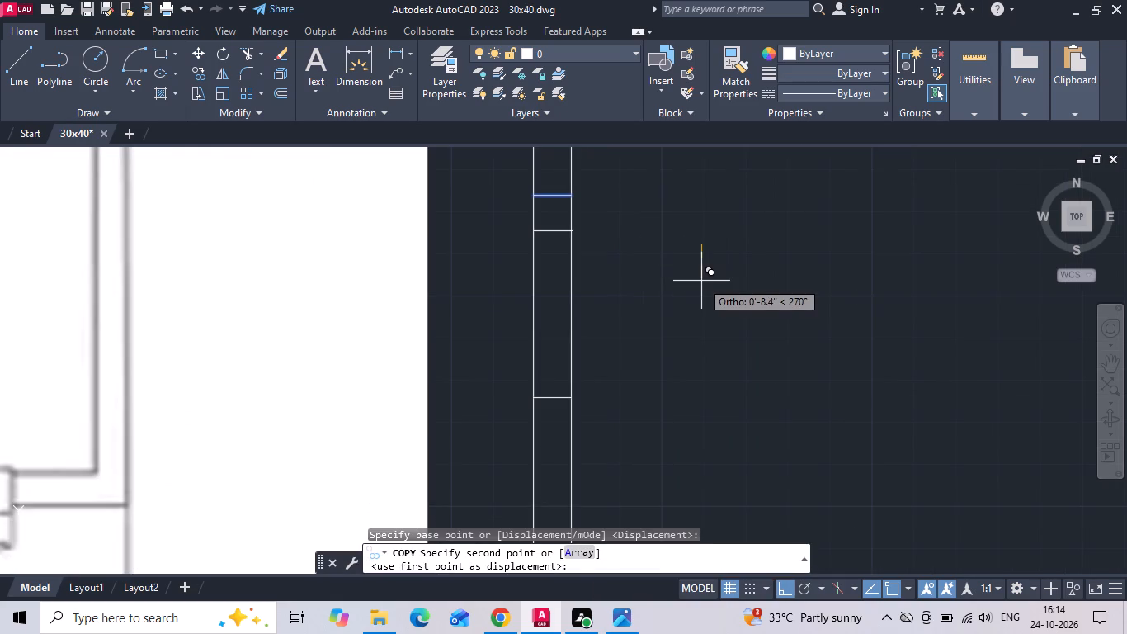
type("2")
key("space")
key("Escape")
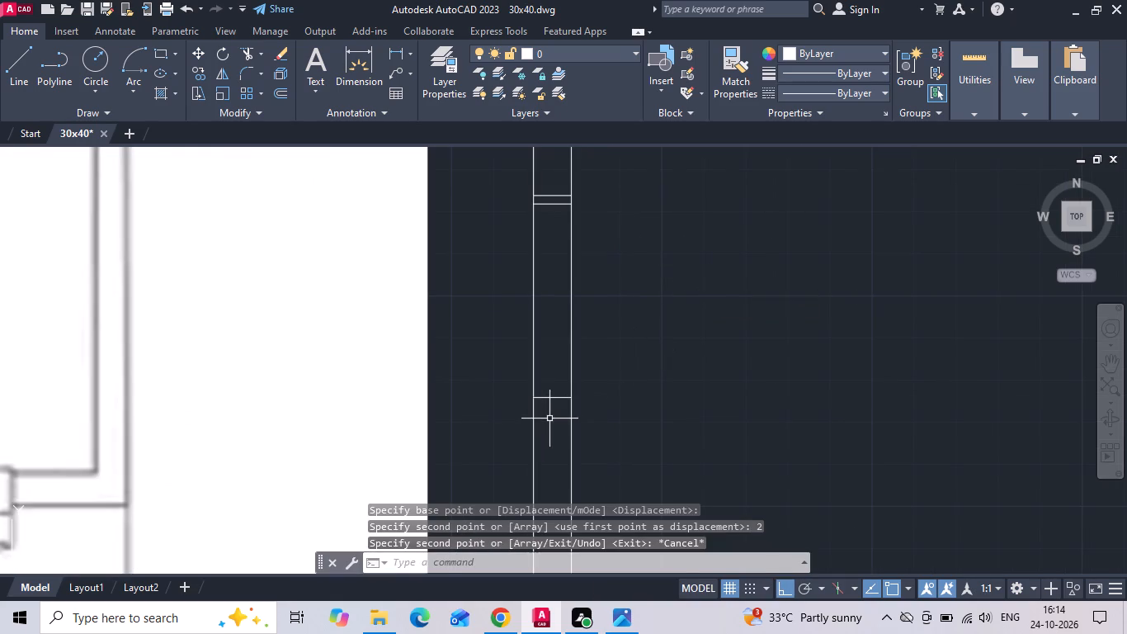
Copy the left-wall window's lower jamb line 2" upward as the inner frame line.
left_click(552, 418)
left_click(546, 378)
right_click(546, 376)
left_click(592, 314)
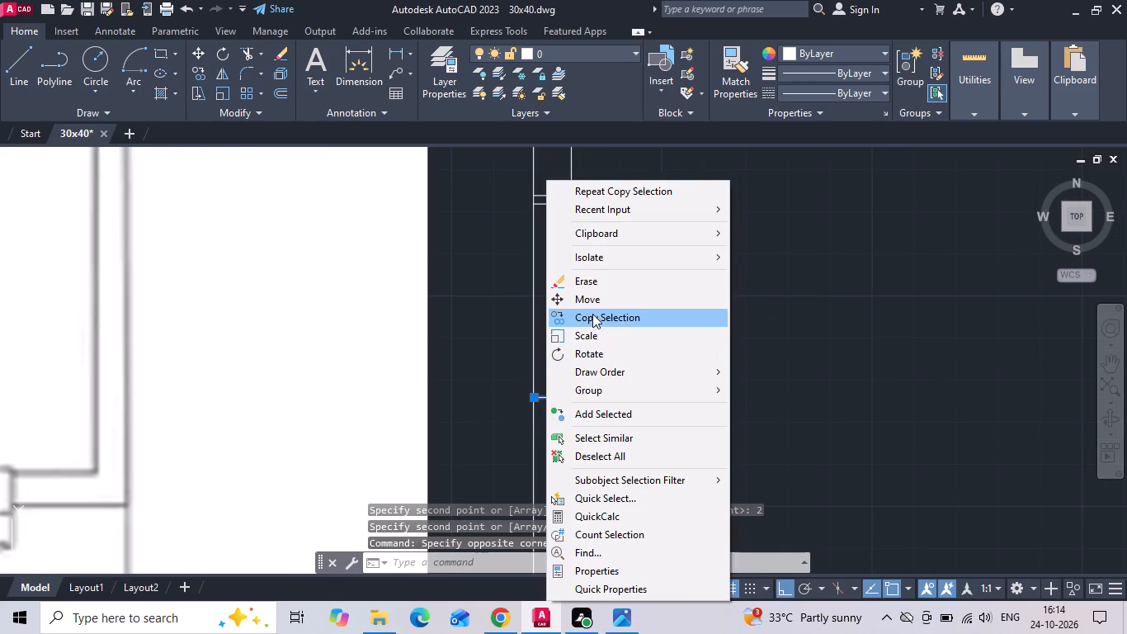
left_click_drag(718, 395, 721, 338)
type("2")
key("space")
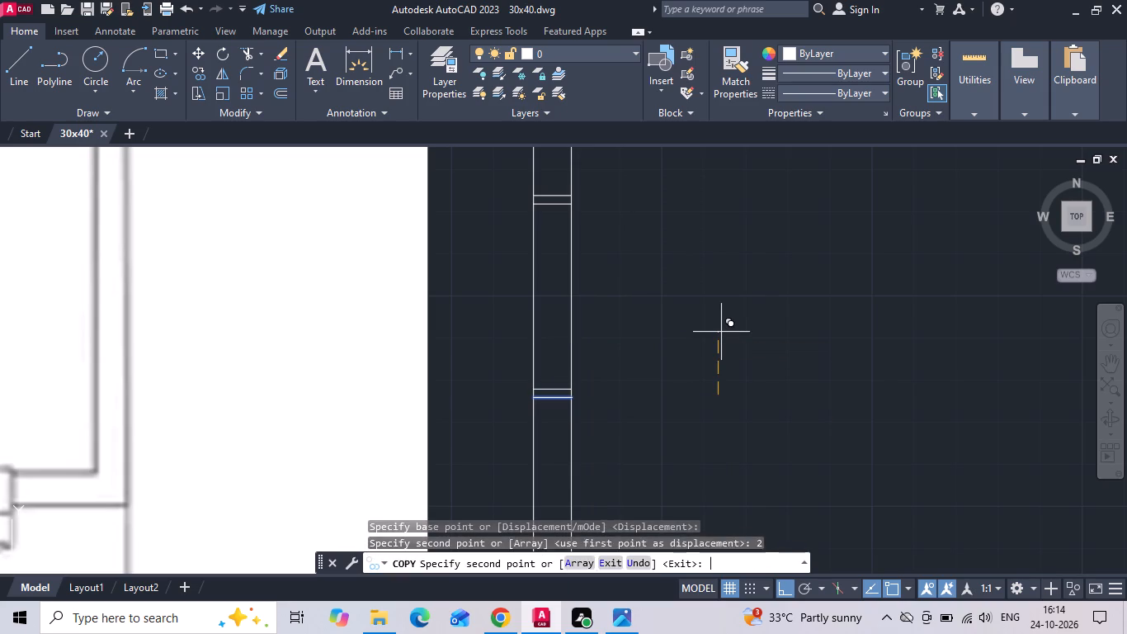
key("Escape")
Draw a vertical centre glazing line between the midpoints of the left-wall window's inner frame lines.
type("l")
key("space")
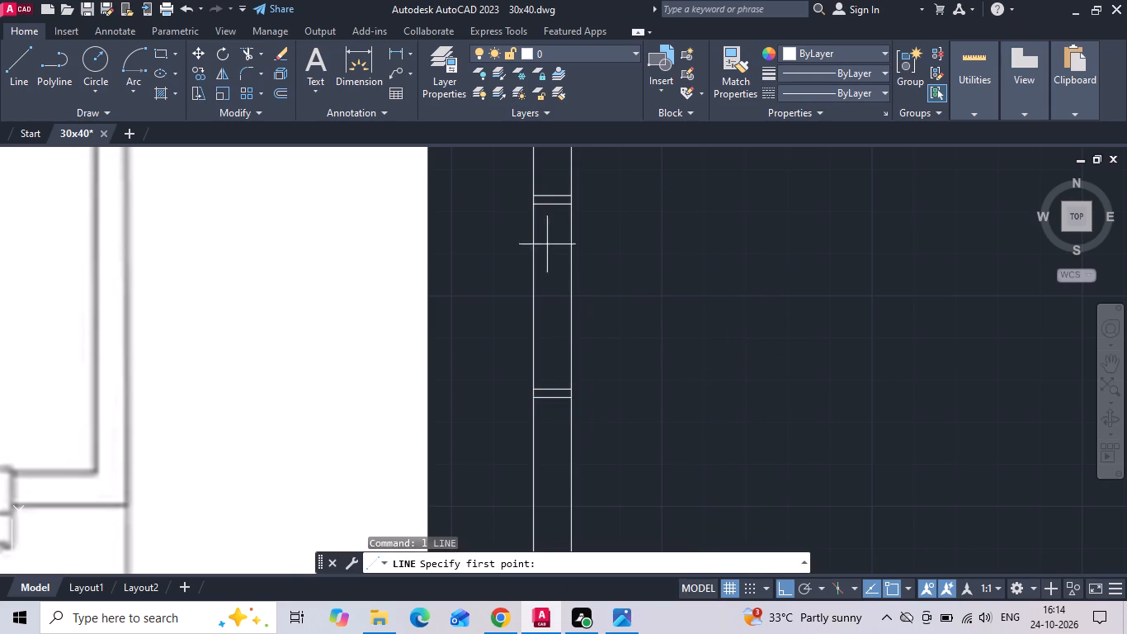
left_click(549, 206)
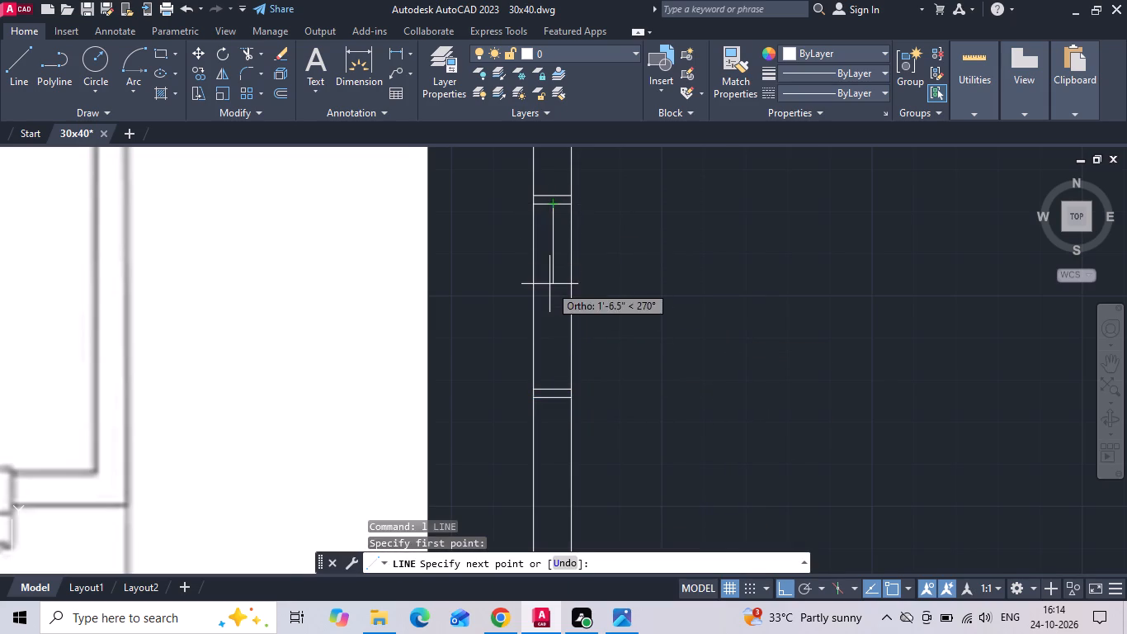
scroll(549, 286, "up", 1)
left_click(548, 452)
key("Escape")
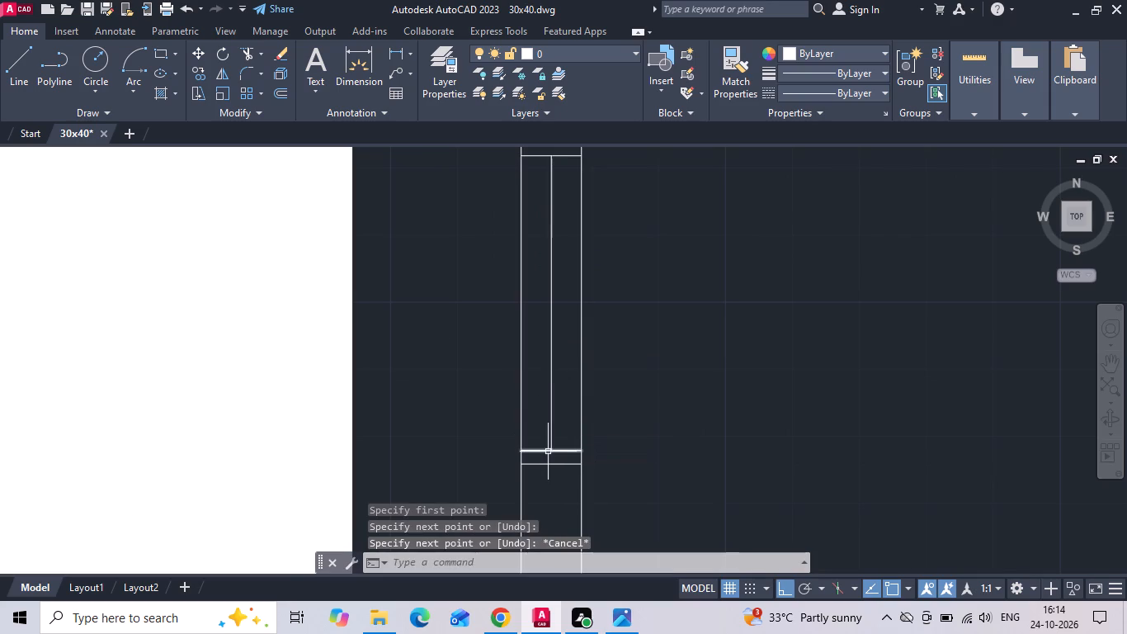
Offset the left-wall window's centre glazing line 1" to both sides.
type("o")
key("space")
key("1")
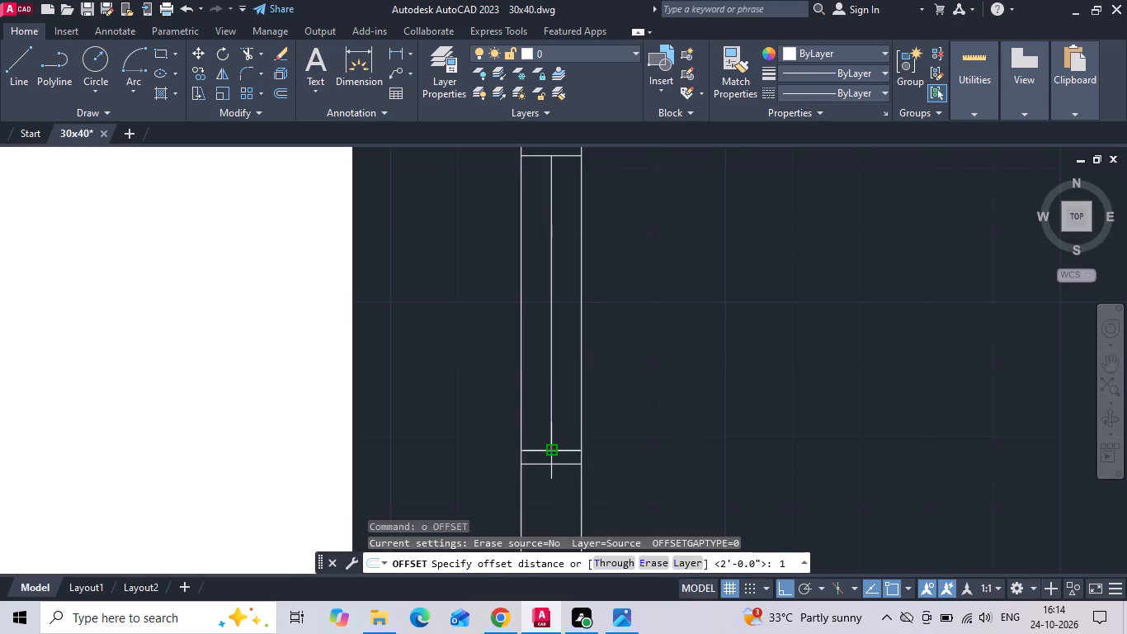
key("space")
scroll(546, 434, "up", 1)
left_click_drag(552, 416, 558, 408)
left_click(573, 389)
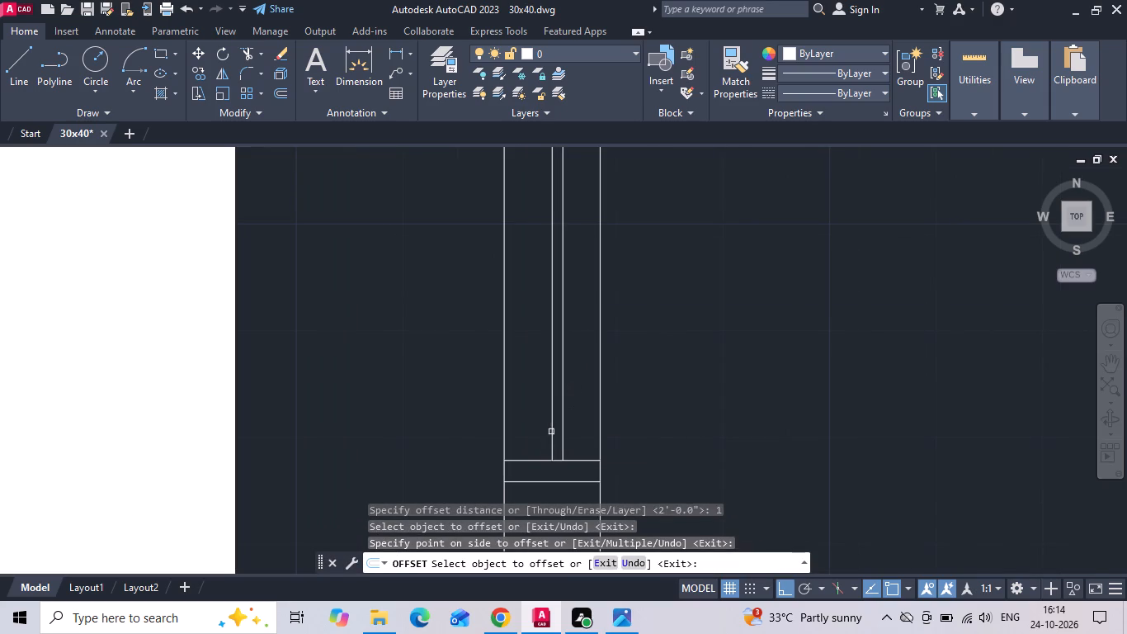
left_click(554, 427)
left_click(525, 429)
key("Escape")
Save the drawing.
key("ctrl+s")
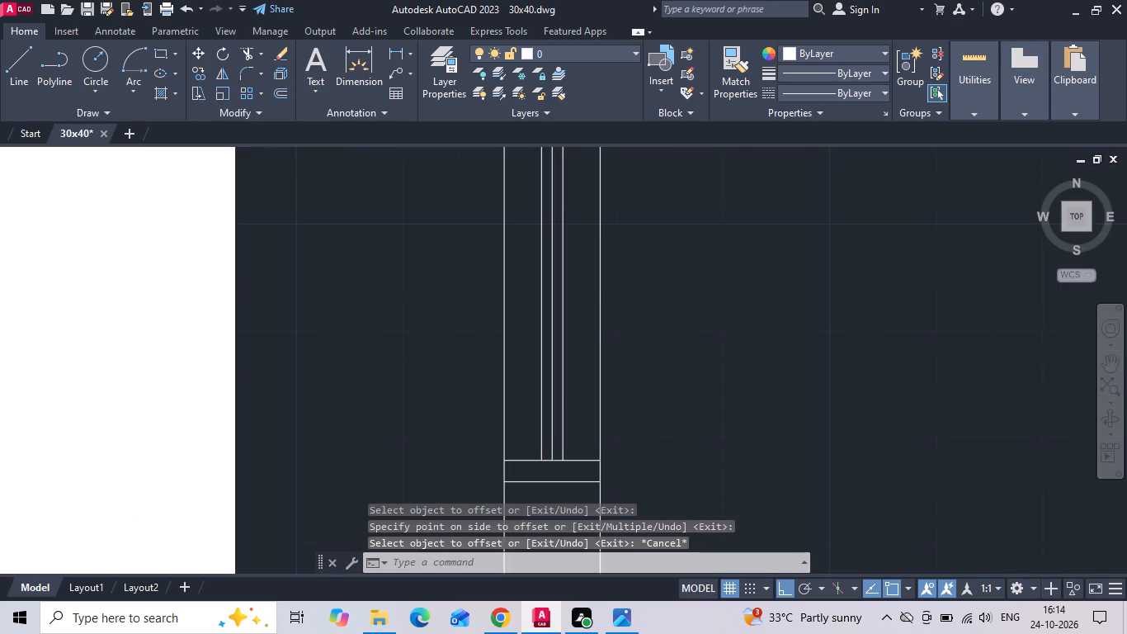
key("ctrl+s")
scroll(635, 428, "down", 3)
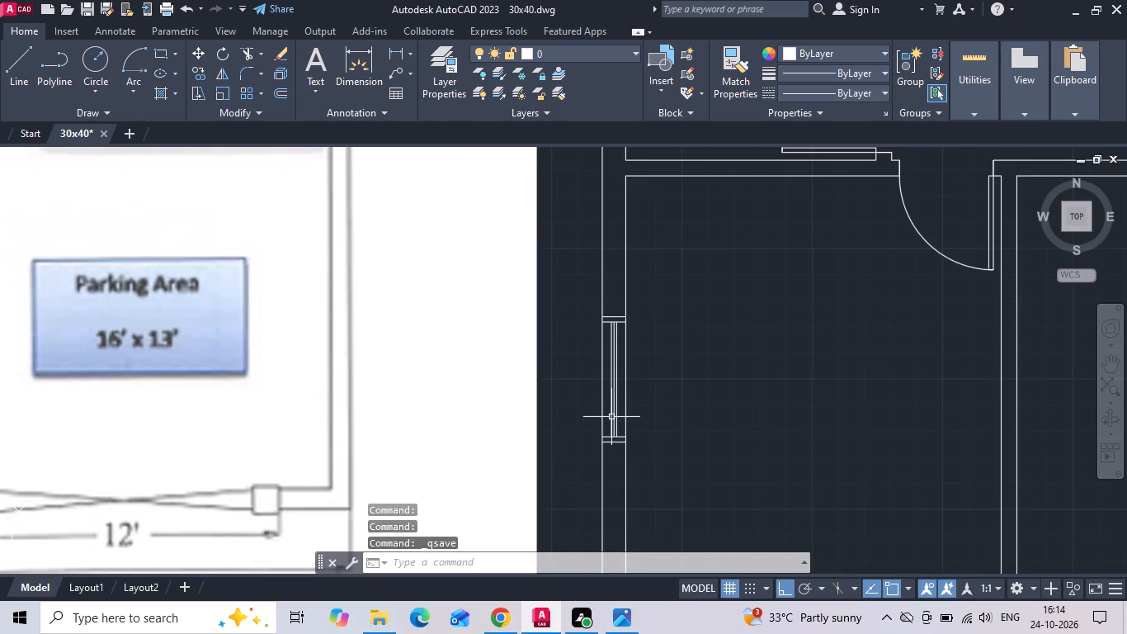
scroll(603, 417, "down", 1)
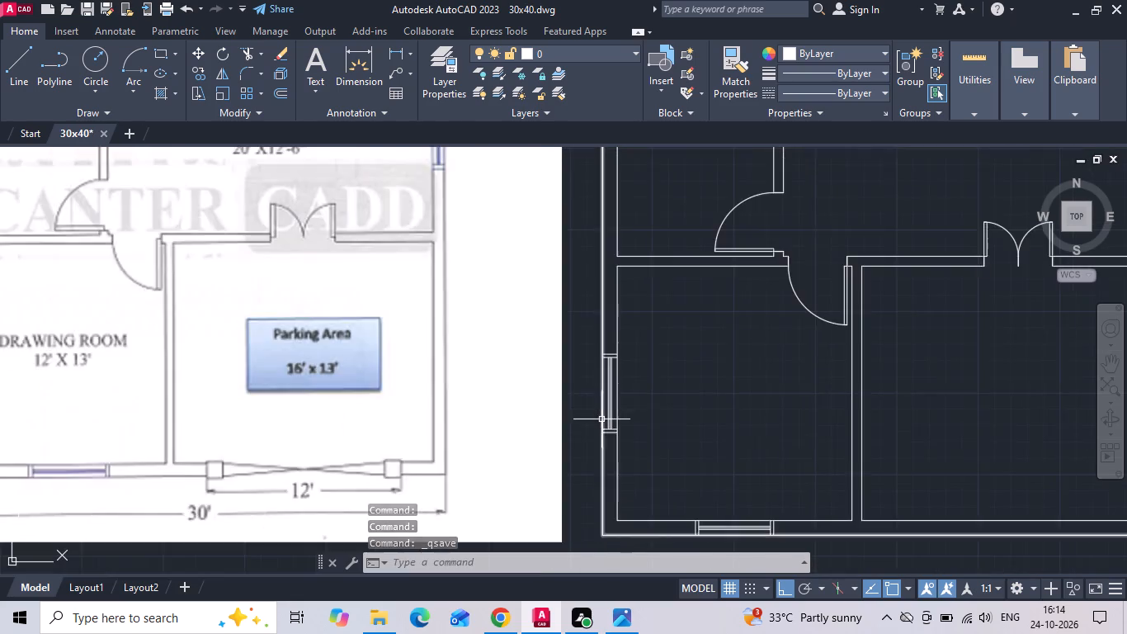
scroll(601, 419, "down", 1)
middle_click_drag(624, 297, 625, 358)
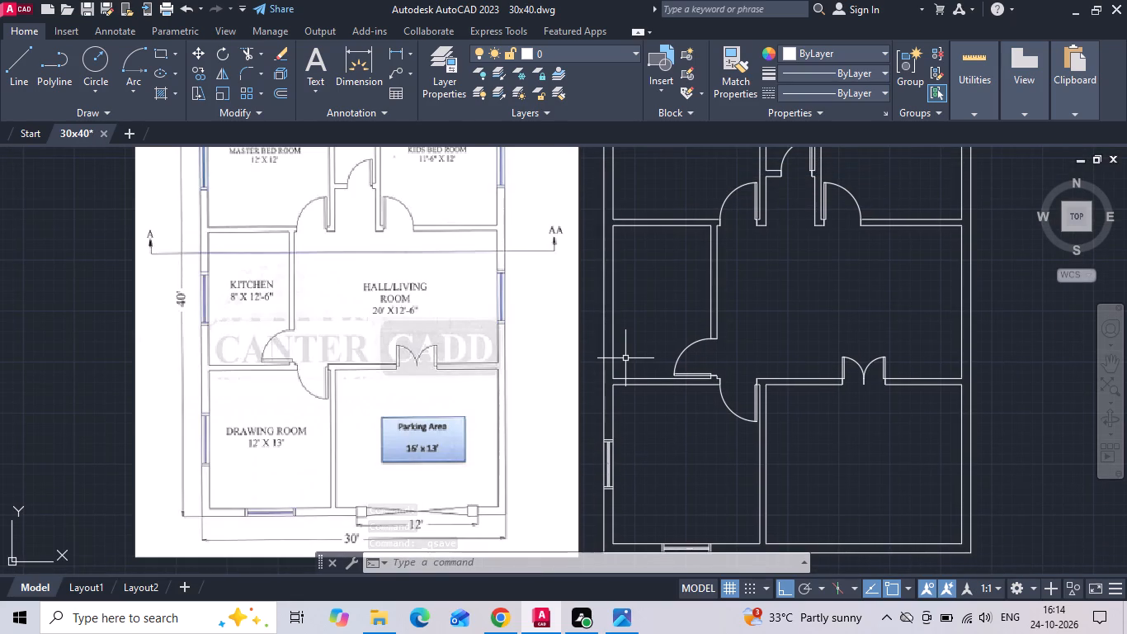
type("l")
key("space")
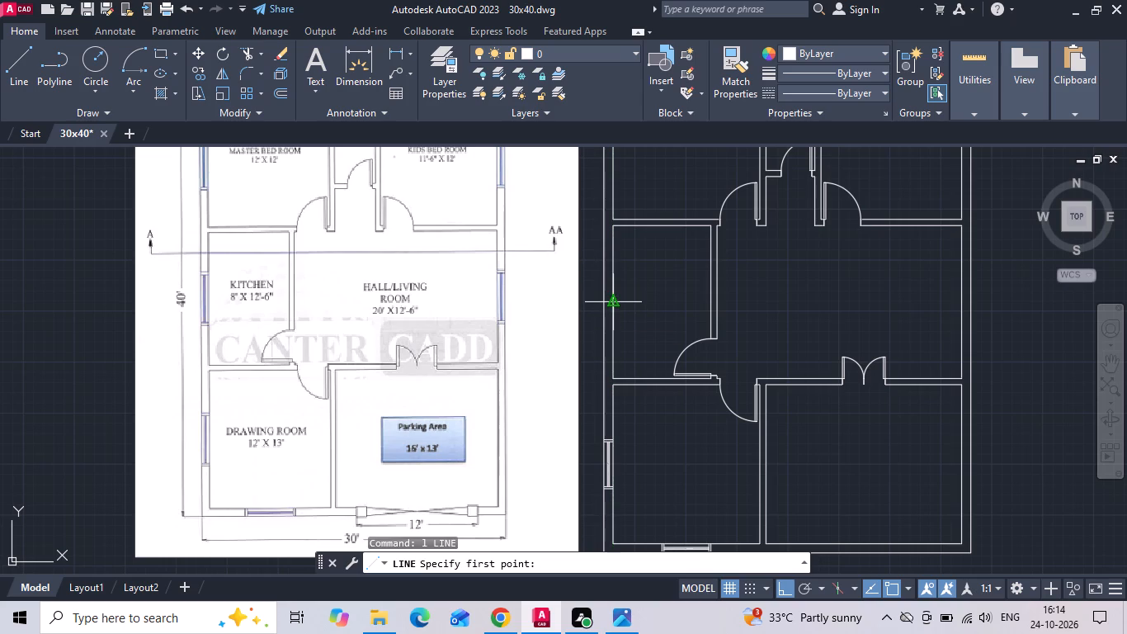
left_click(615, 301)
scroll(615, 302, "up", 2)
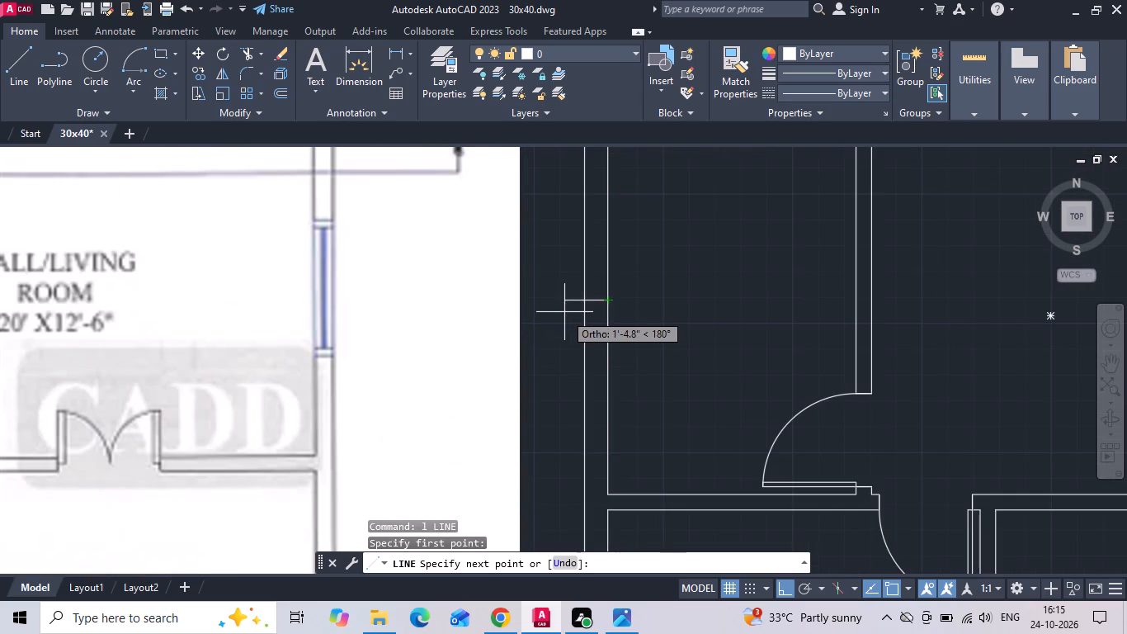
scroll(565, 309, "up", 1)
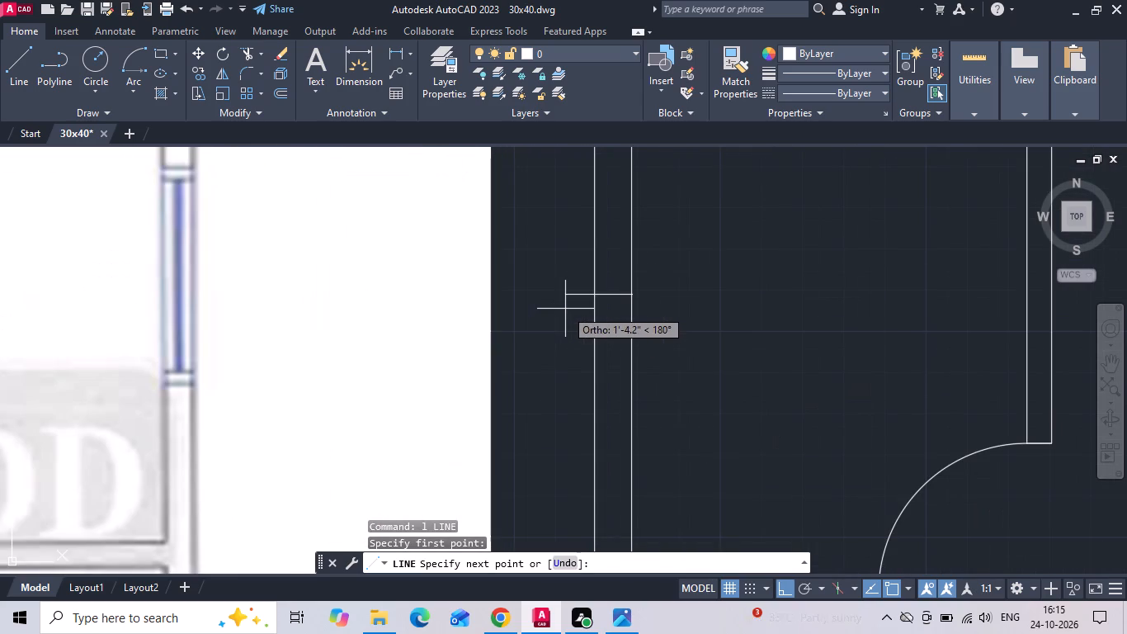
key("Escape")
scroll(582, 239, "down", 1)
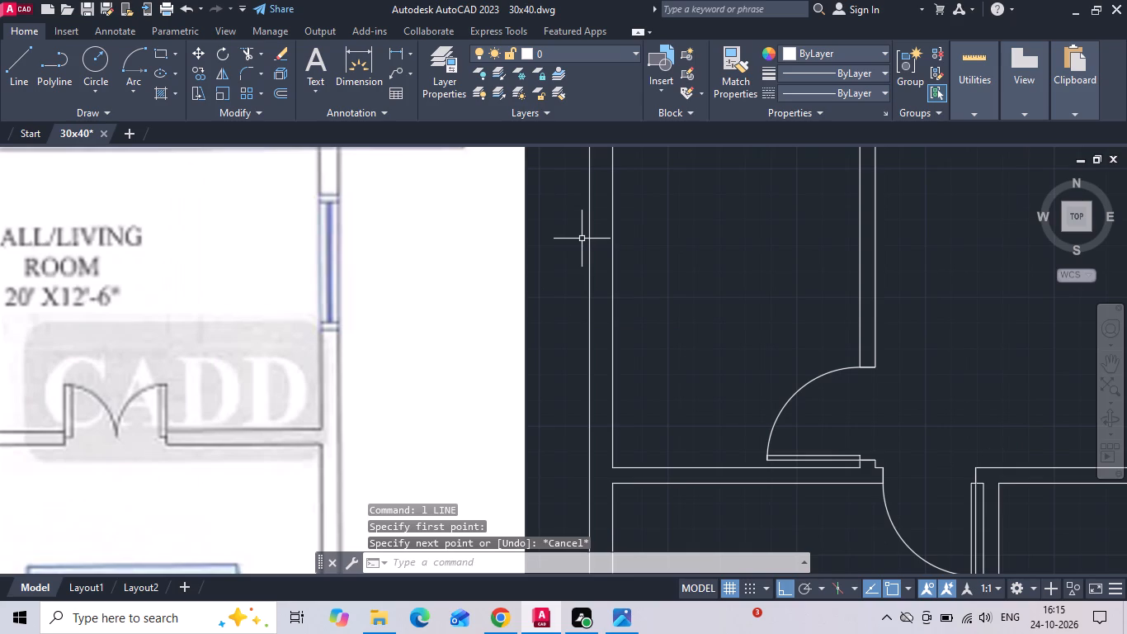
Draw a horizontal line from the midpoint of the kitchen's left wall inner face outward past the outer face.
type("l")
key("space")
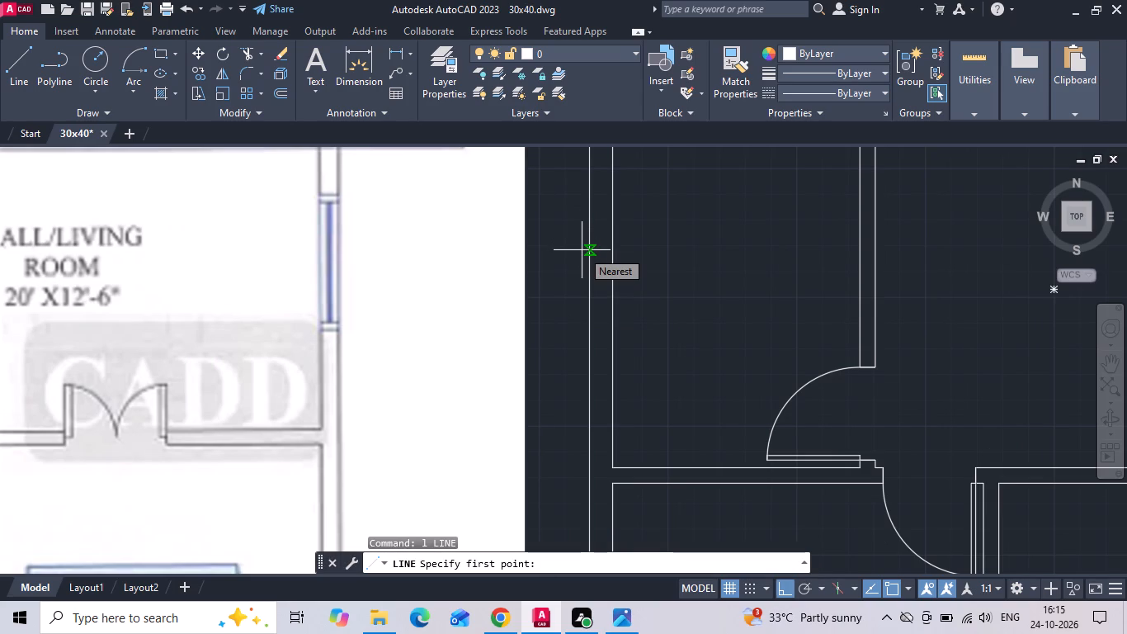
scroll(623, 304, "down", 1)
left_click(618, 286)
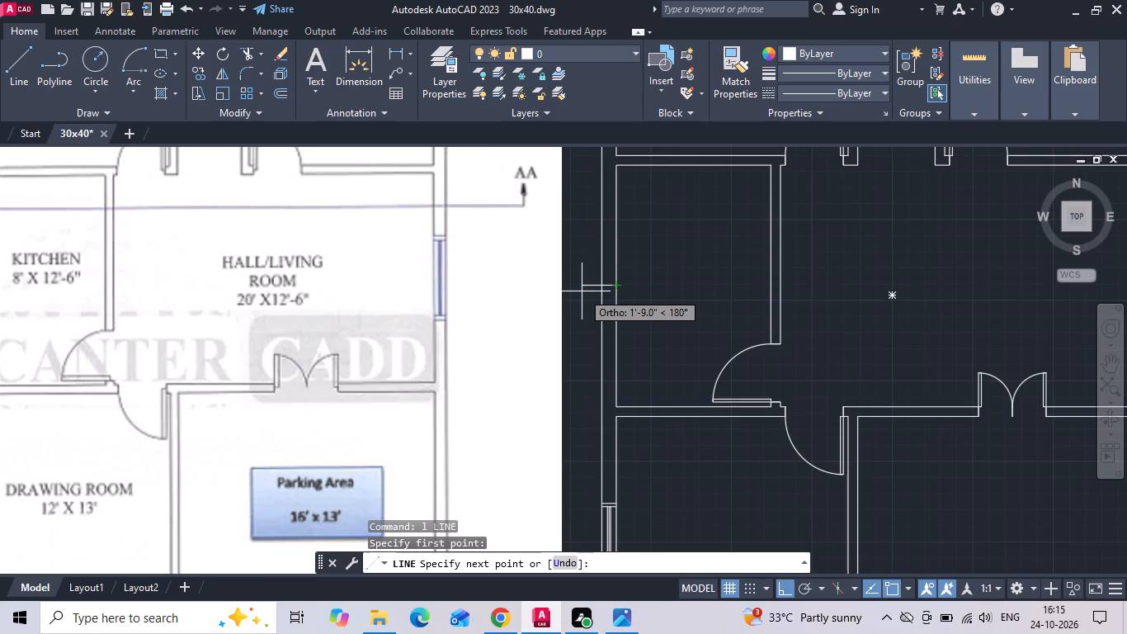
scroll(578, 291, "up", 2)
left_click(577, 291)
key("Escape")
scroll(576, 315, "down", 1)
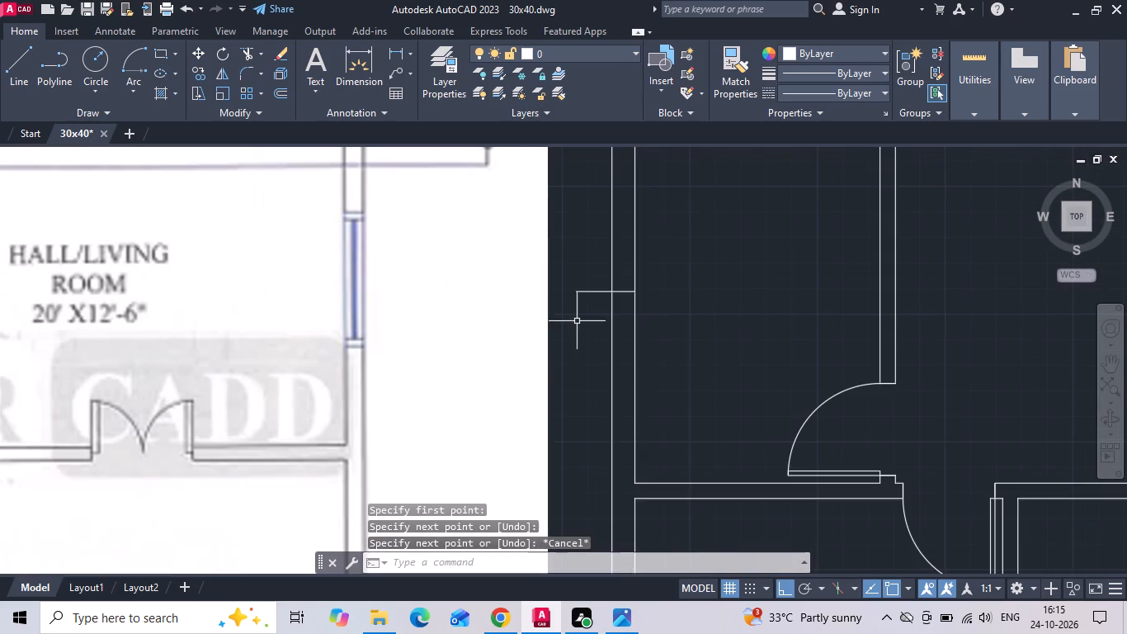
key("Escape")
Offset the horizontal line across the kitchen's left wall 2' upward and 2' downward for the window jambs.
scroll(656, 337, "down", 2)
type("o")
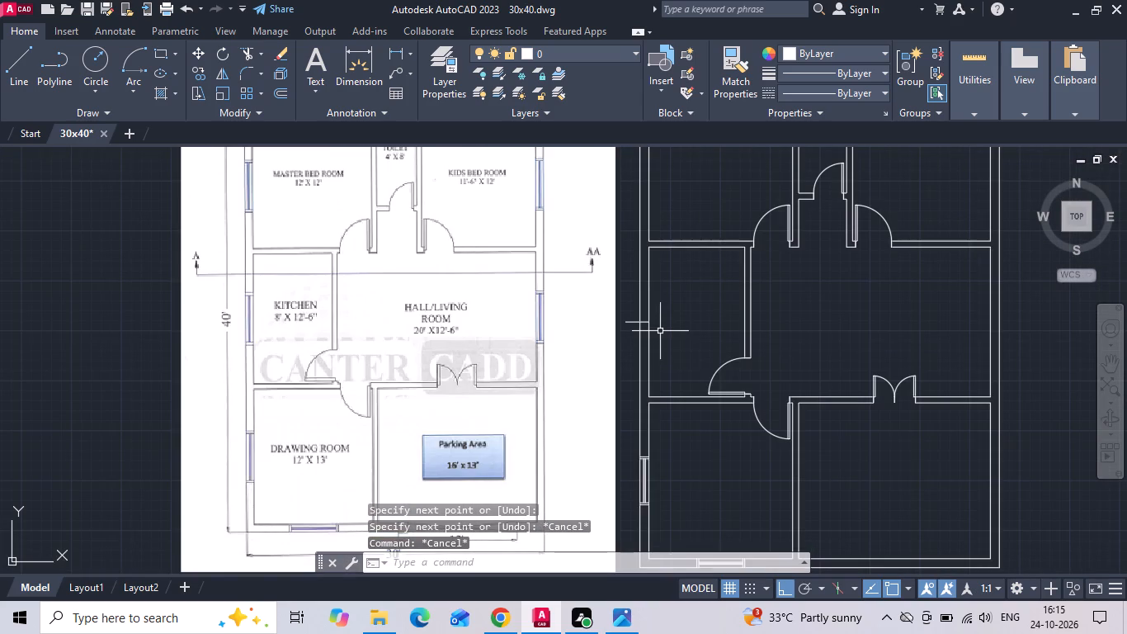
key("space")
key("2")
key("apostrophe")
key("Return")
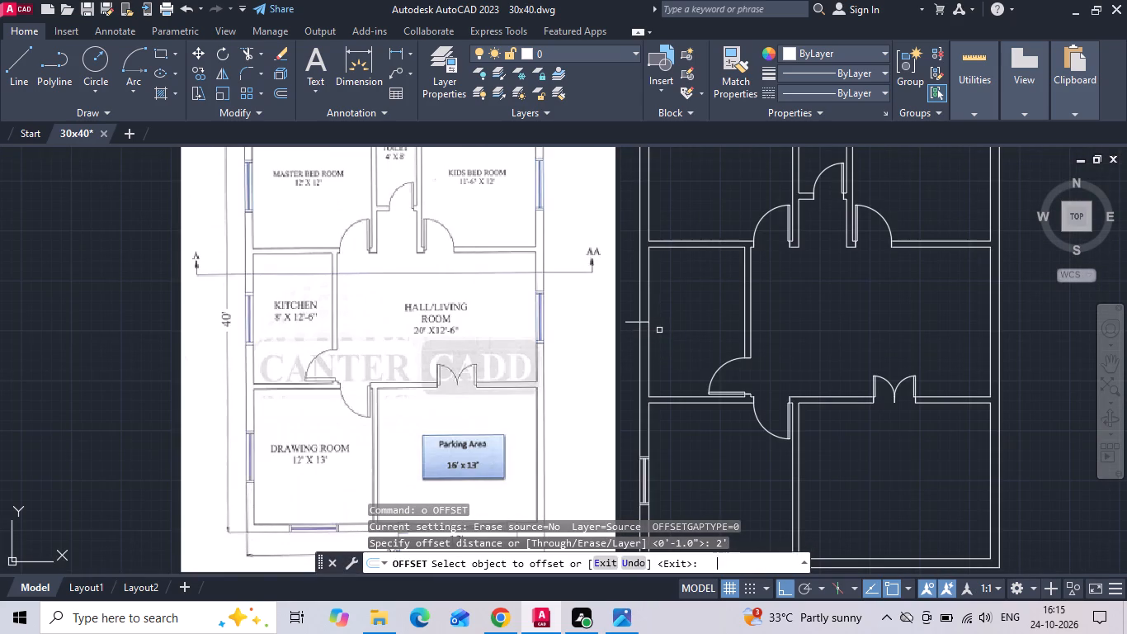
scroll(639, 340, "up", 1)
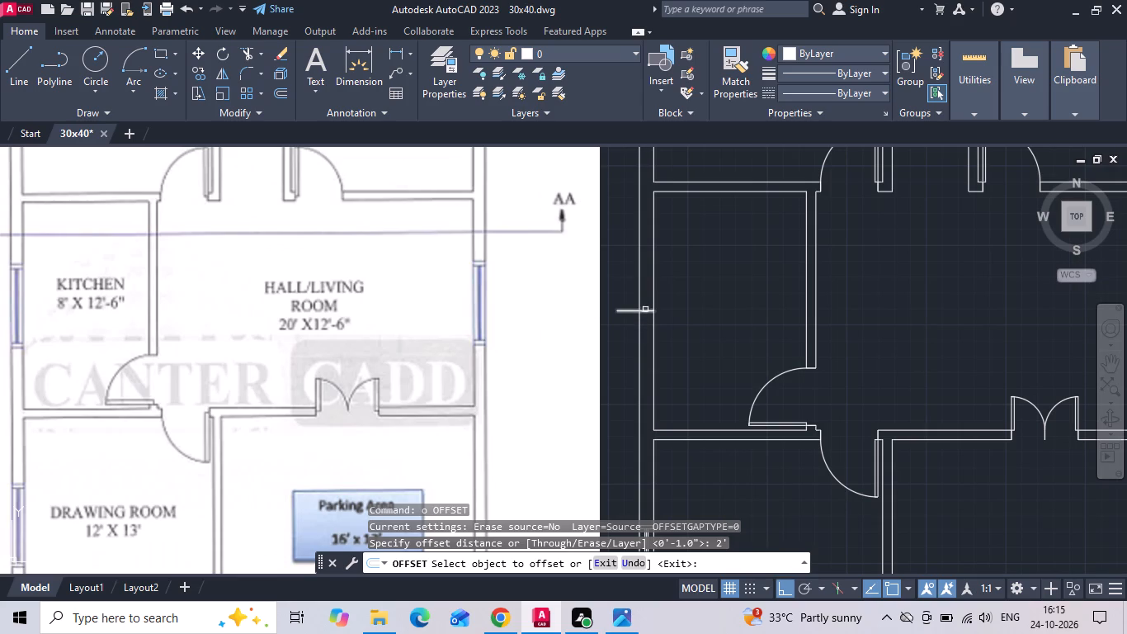
left_click(645, 310)
left_click(648, 267)
left_click(649, 311)
left_click(649, 367)
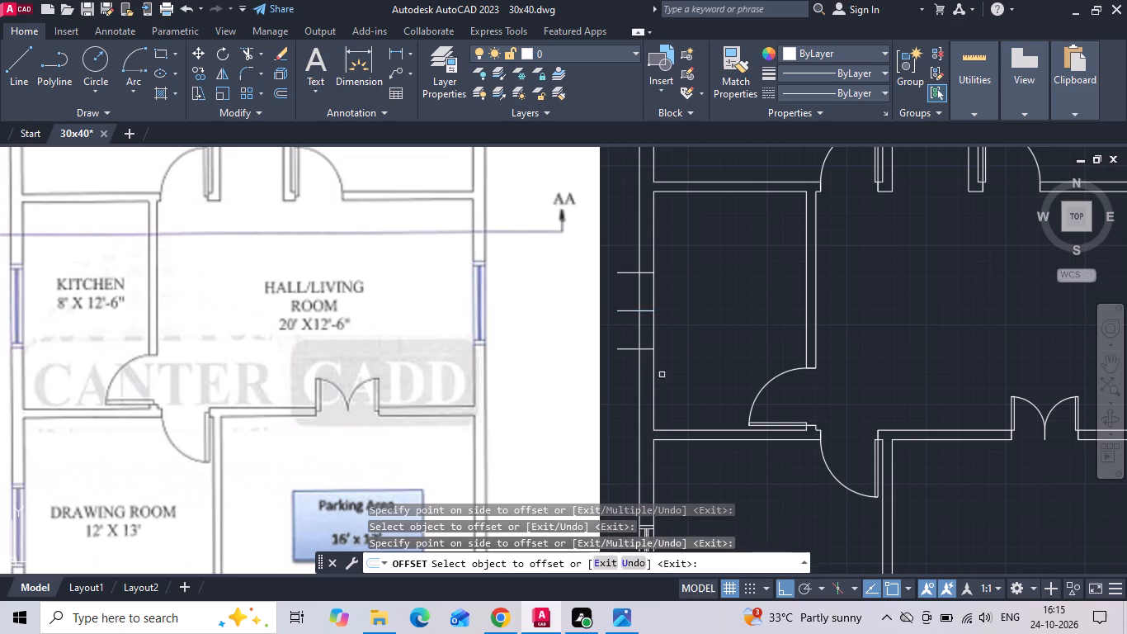
key("Escape")
Trim the kitchen window's jamb lines to the wall's outer face and remove the middle construction line.
type("tr")
key("space")
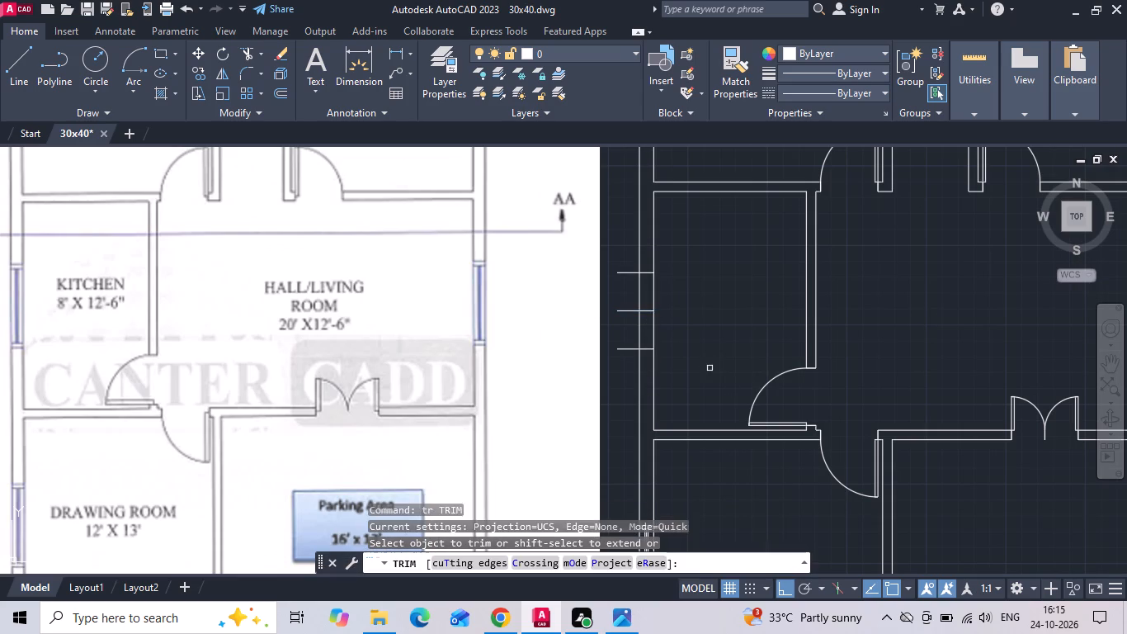
key("space")
left_click_drag(632, 371, 630, 355)
left_click(622, 259)
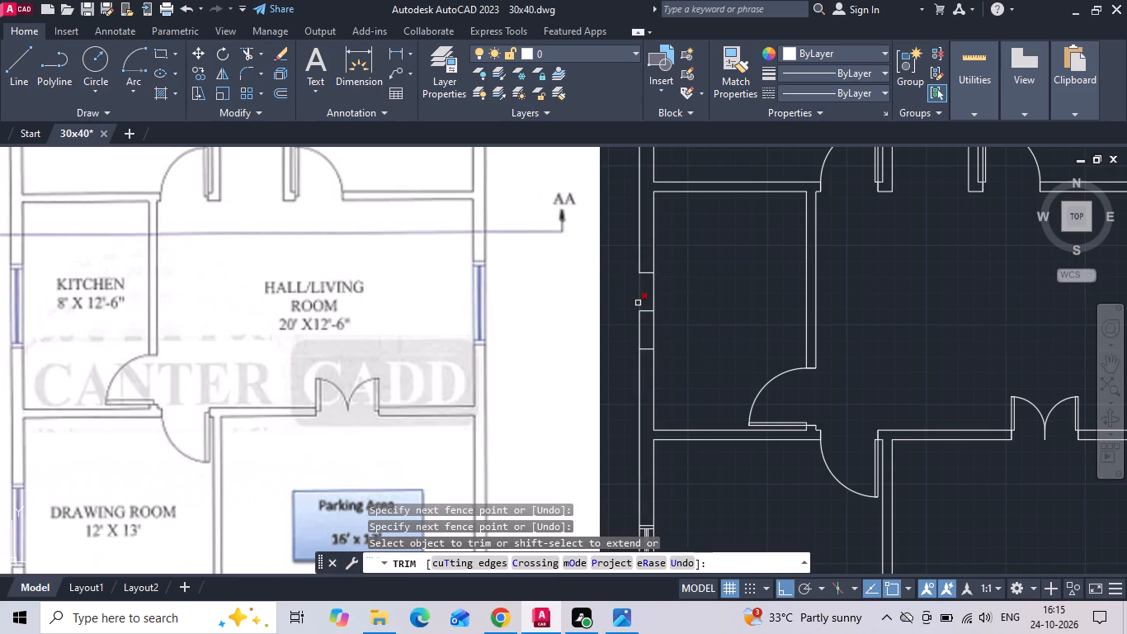
left_click(644, 310)
key("Escape")
Measure the distances from the kitchen window's upper and lower jambs to the room's adjacent inner corners.
scroll(647, 280, "up", 1)
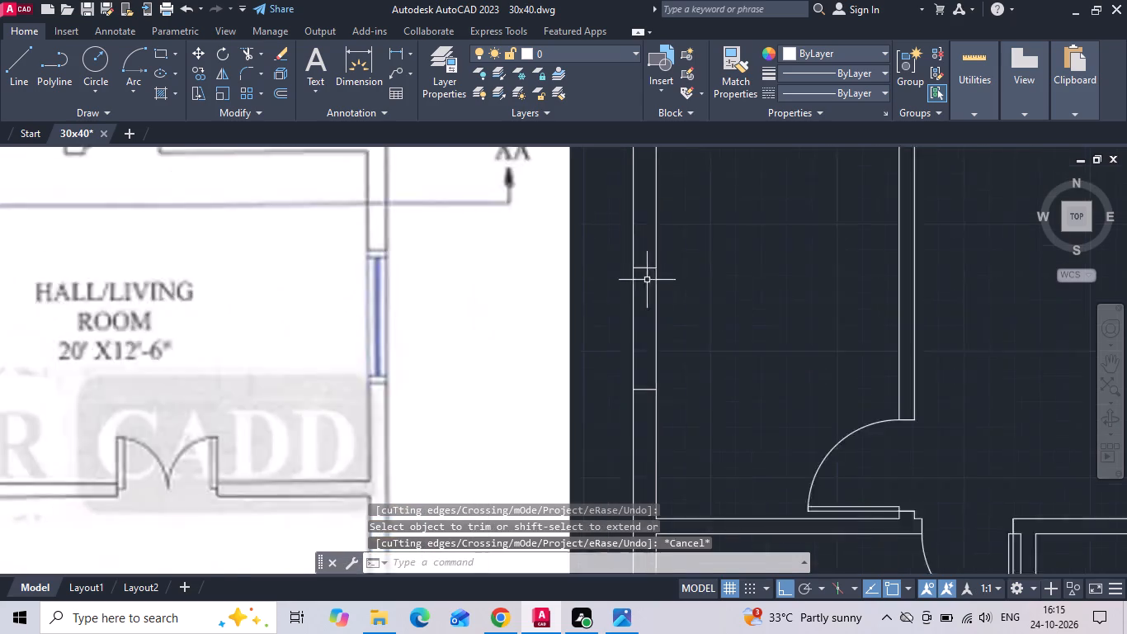
scroll(638, 269, "up", 1)
scroll(642, 272, "down", 1)
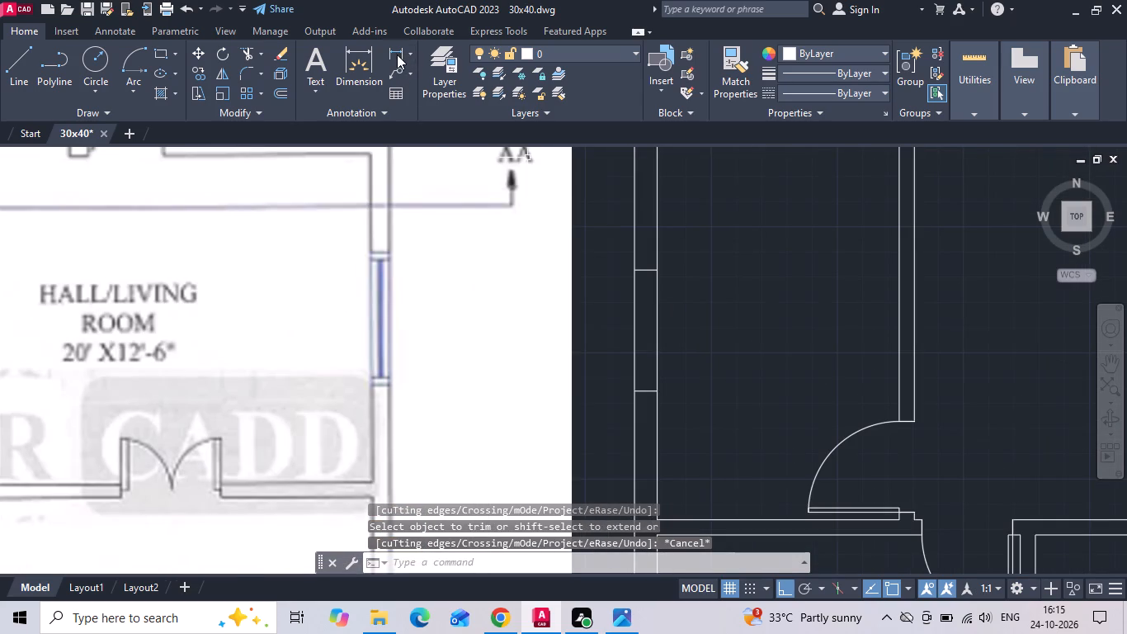
left_click(397, 54)
middle_click_drag(621, 257, 627, 312)
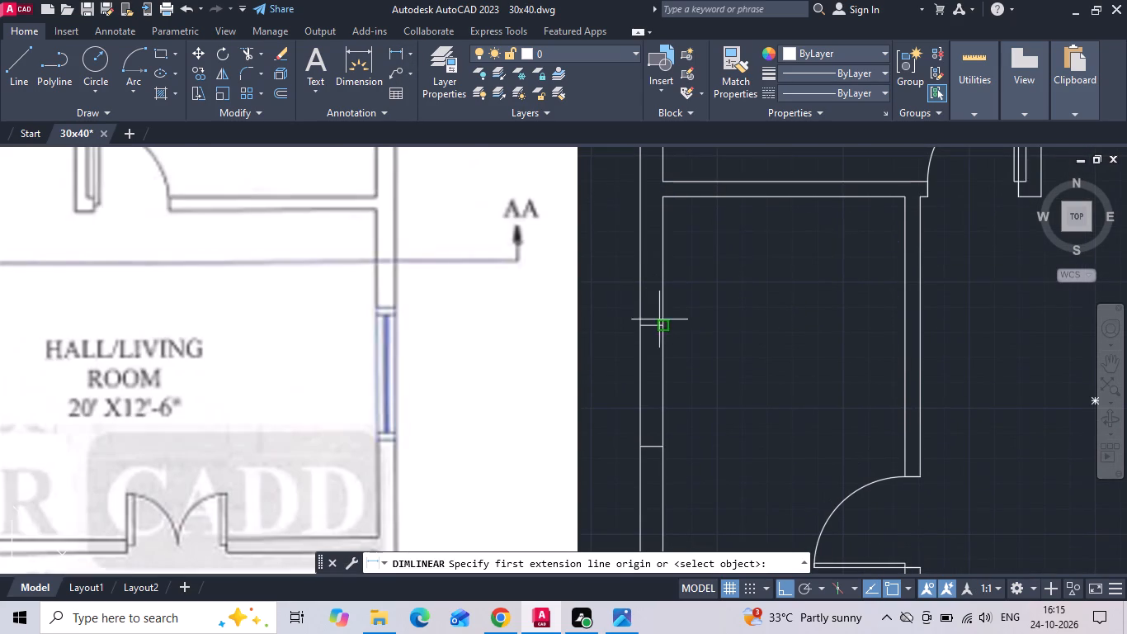
left_click_drag(659, 322, 659, 309)
left_click(665, 196)
key("Escape")
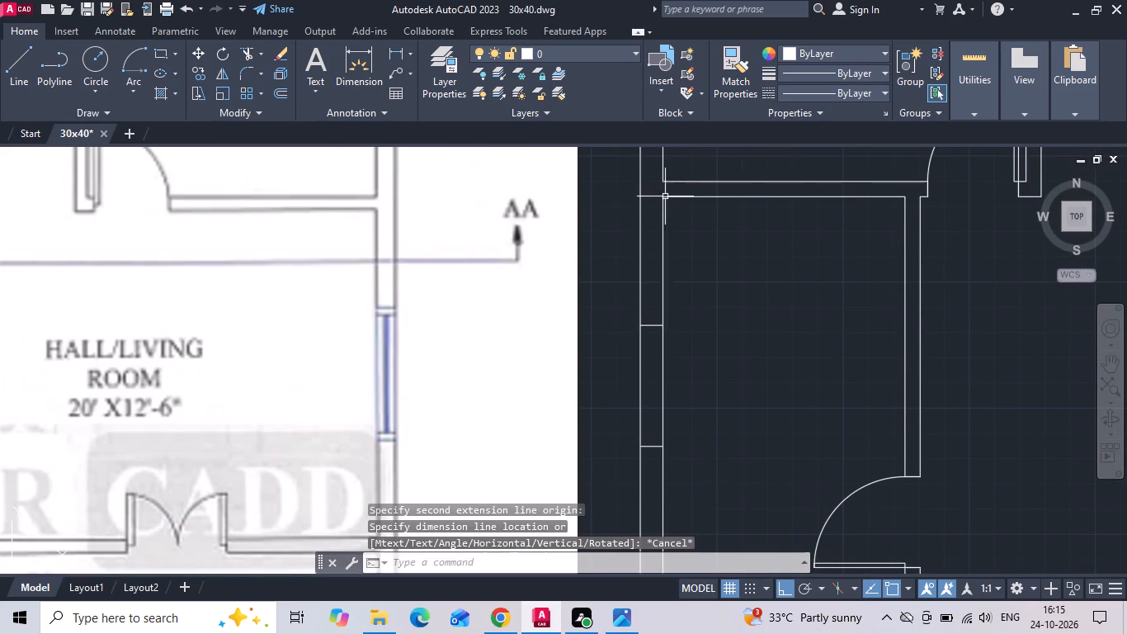
scroll(666, 196, "down", 1)
key("space")
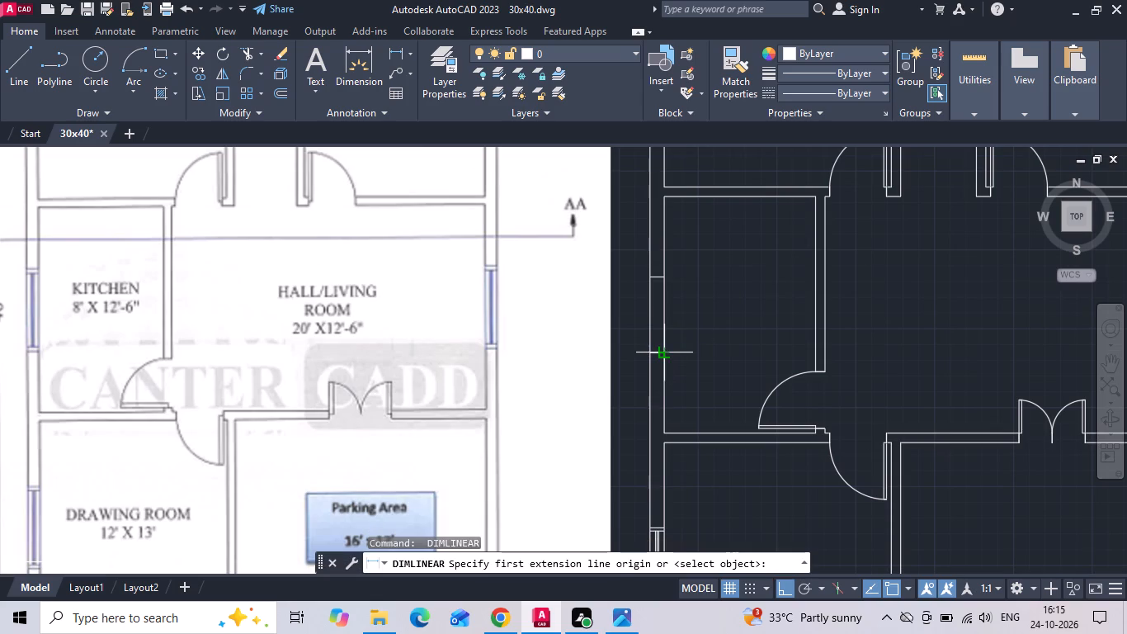
left_click(667, 353)
left_click(667, 430)
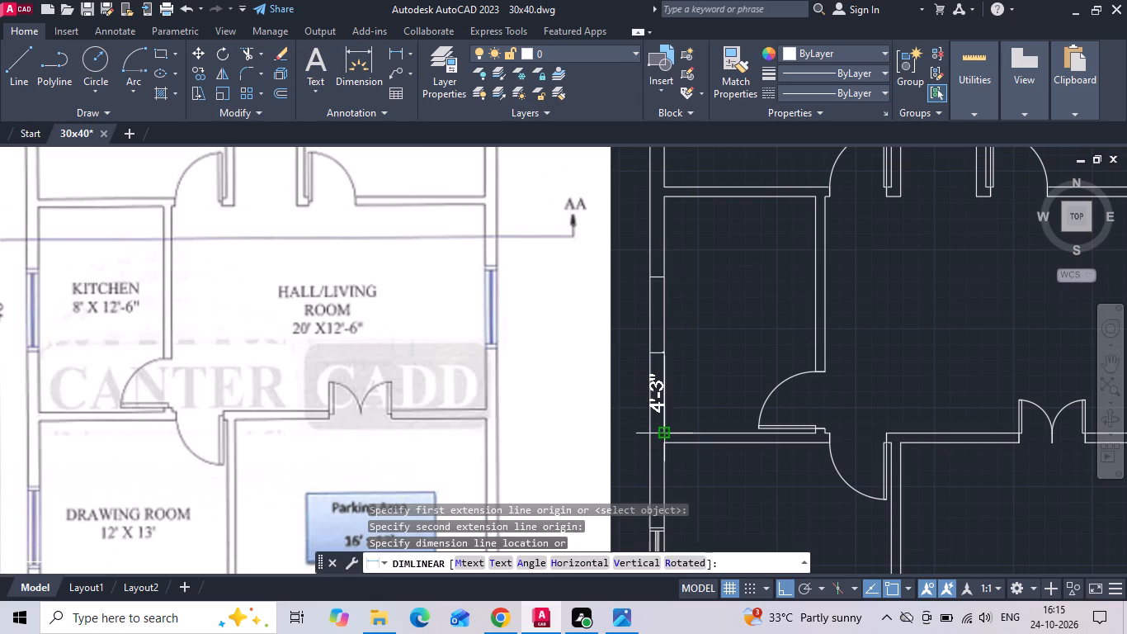
key("Escape")
Copy the kitchen window's upper jamb line 2" downward as the inner frame line.
scroll(654, 279, "up", 3)
left_click_drag(659, 263, 661, 280)
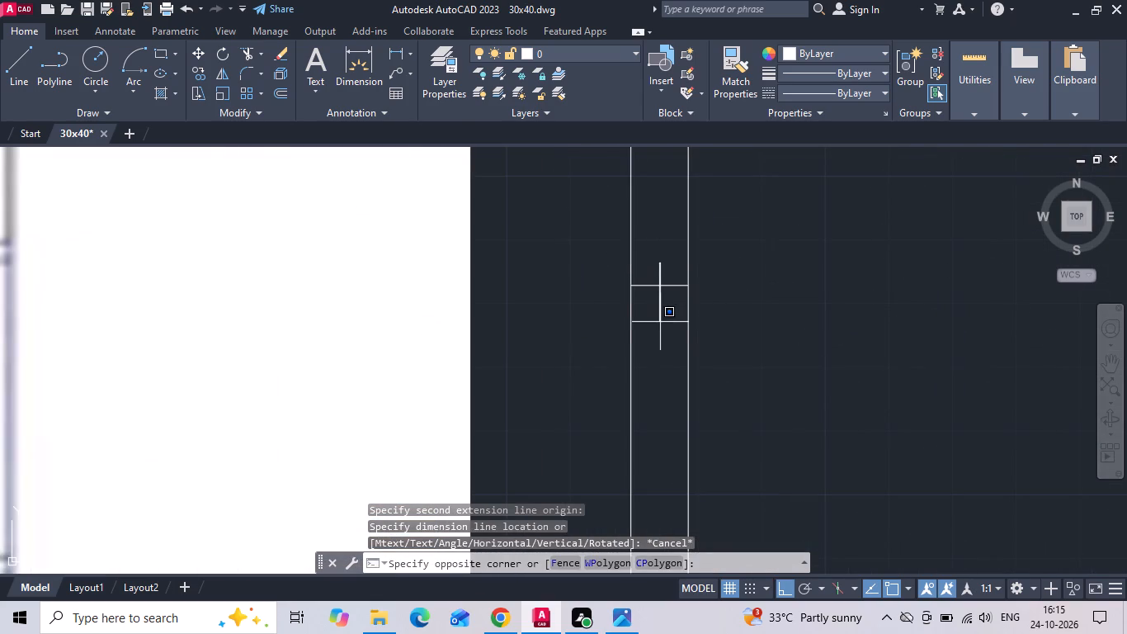
left_click(657, 333)
right_click(656, 332)
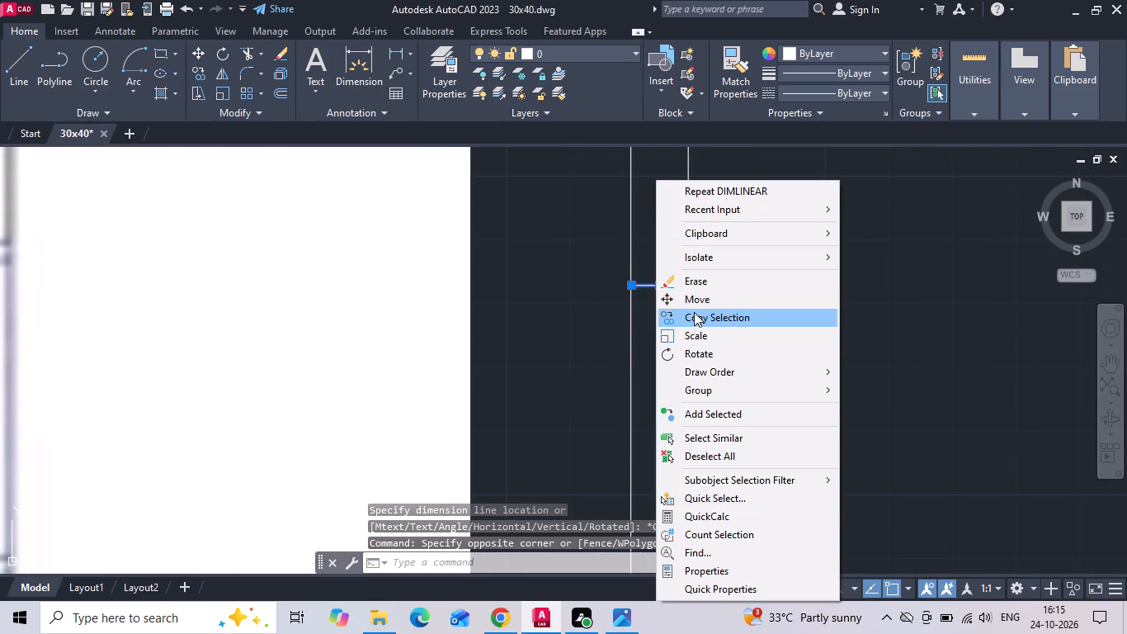
left_click(693, 317)
left_click_drag(797, 266, 801, 273)
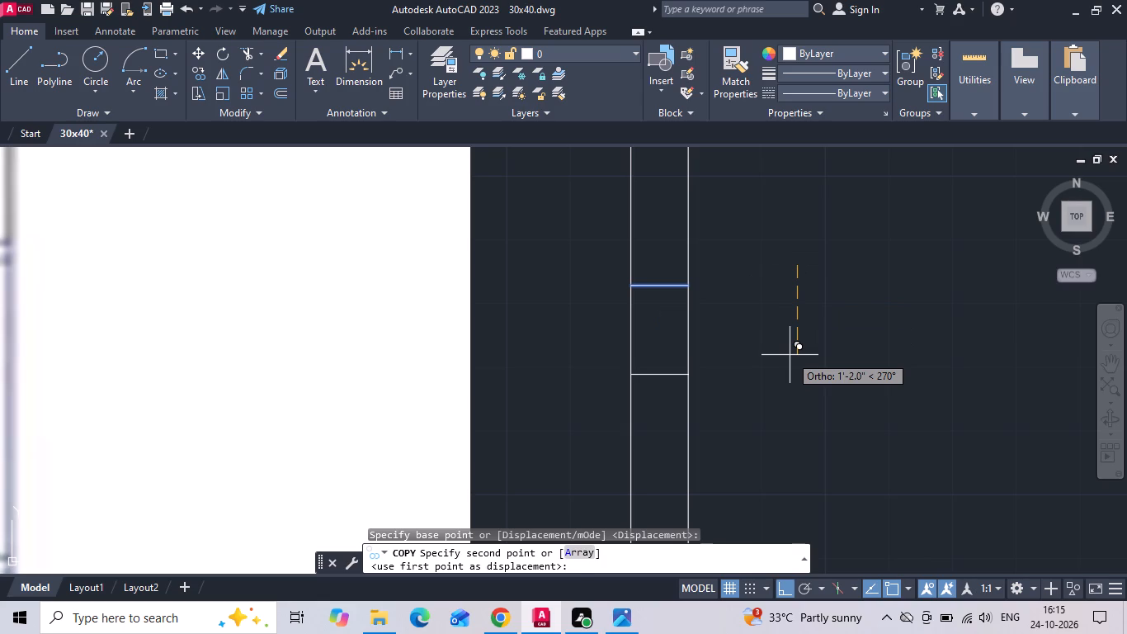
key("2")
key("space")
key("Escape")
scroll(544, 268, "down", 2)
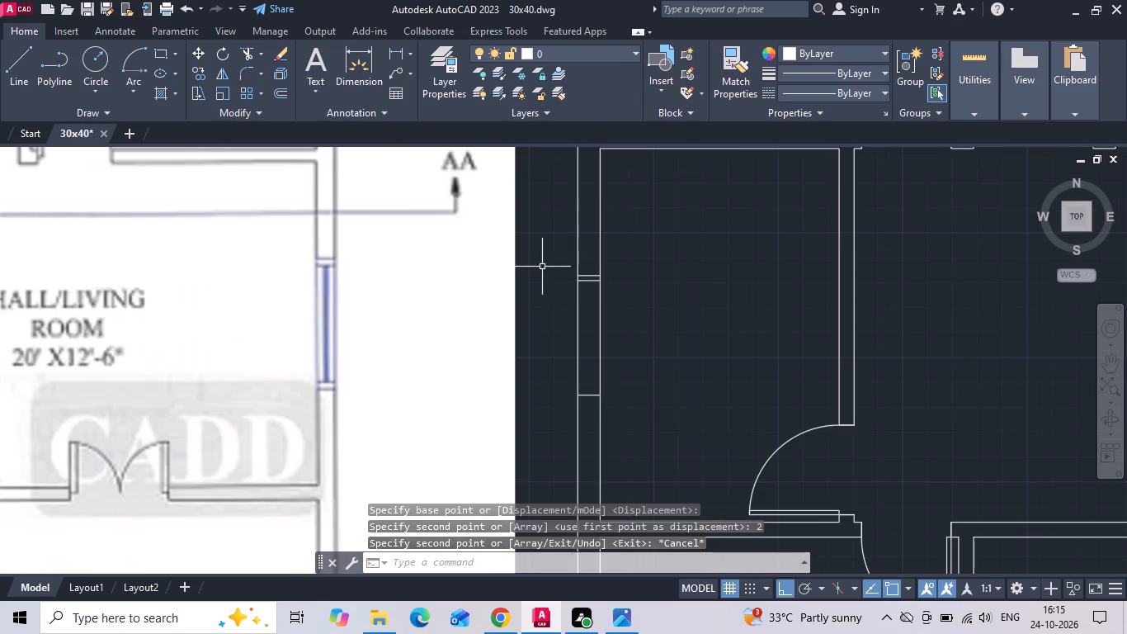
Copy the kitchen window's lower jamb line 2" upward as the inner frame line.
scroll(561, 254, "down", 1)
scroll(601, 400, "up", 1)
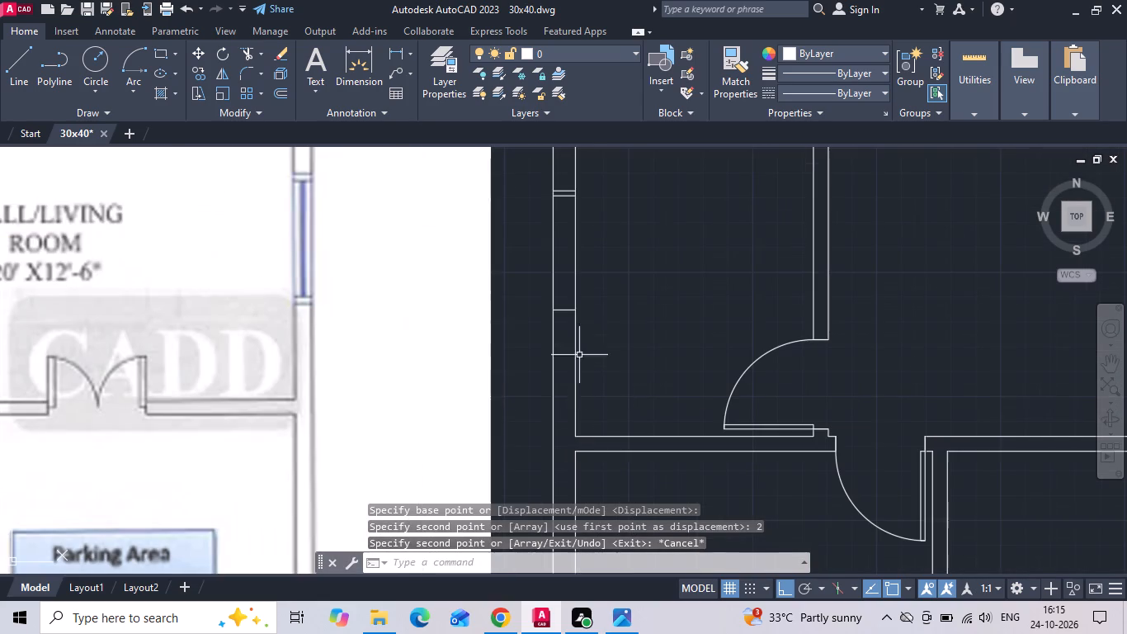
scroll(557, 267, "up", 2)
left_click_drag(563, 348, 564, 357)
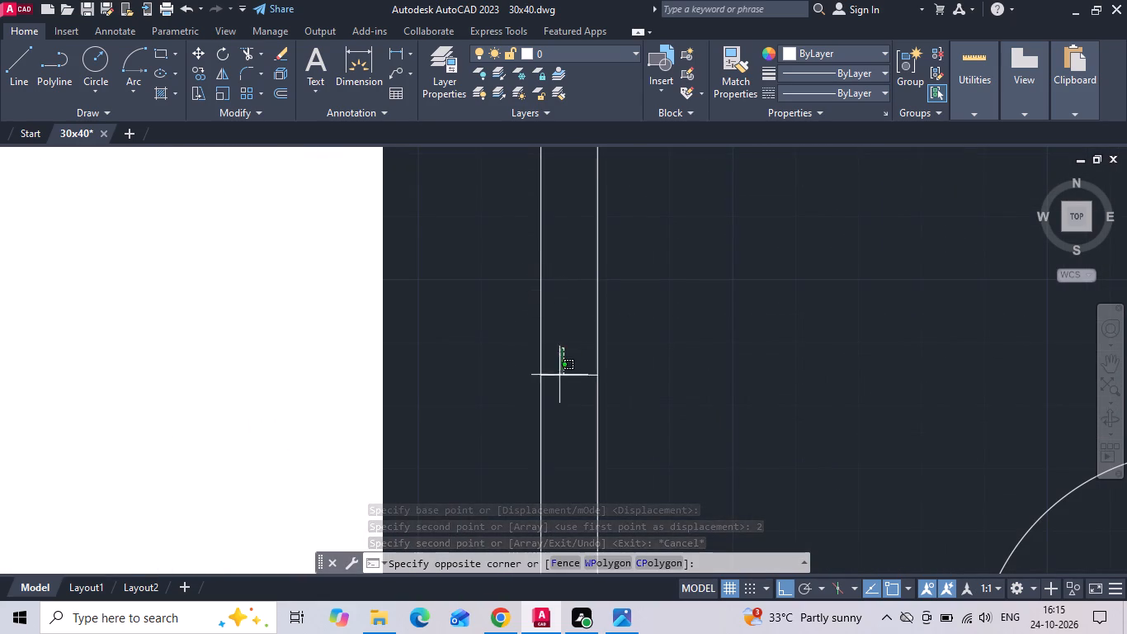
left_click(554, 389)
right_click(667, 308)
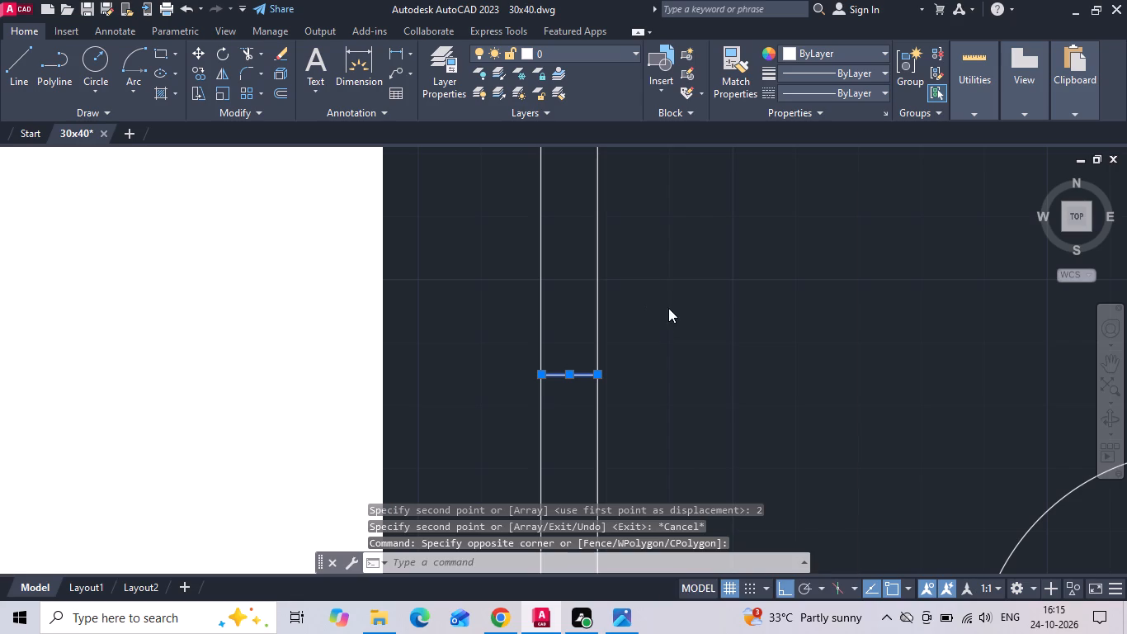
left_click(686, 324)
left_click_drag(719, 355, 720, 348)
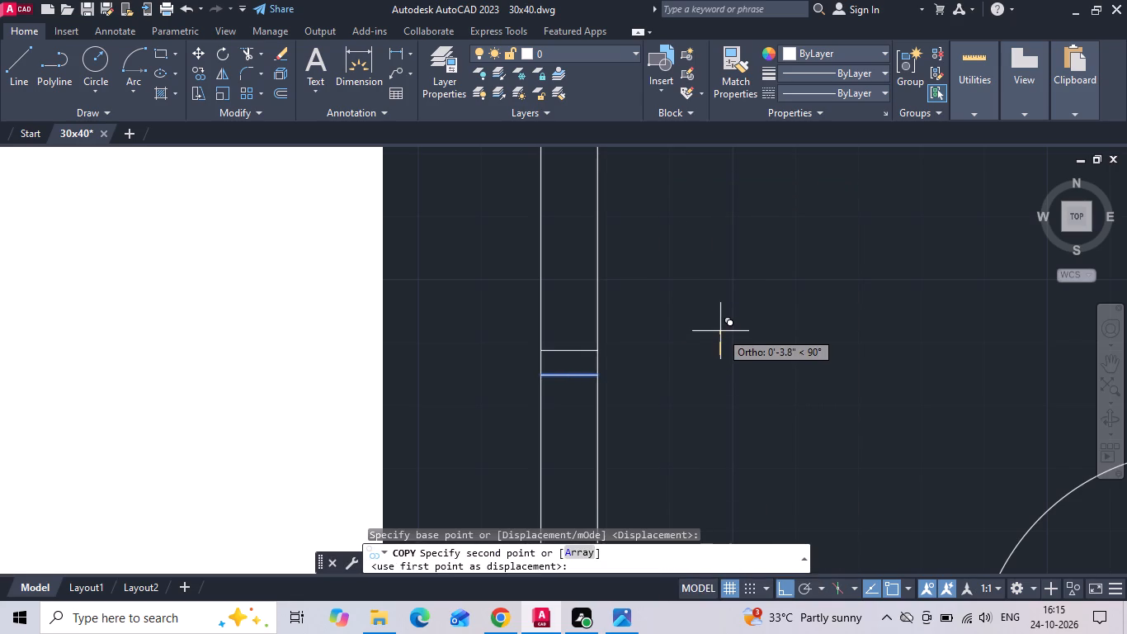
type("2")
key("space")
key("Escape")
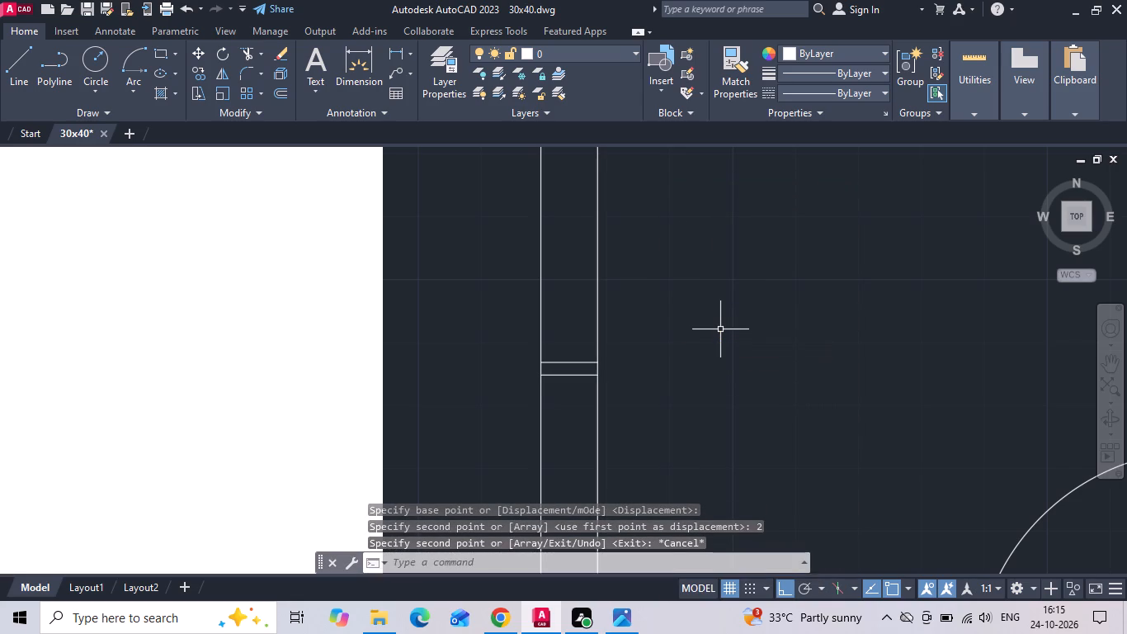
Draw a vertical centre glazing line between the midpoints of the kitchen window's inner frame lines.
type("l")
key("space")
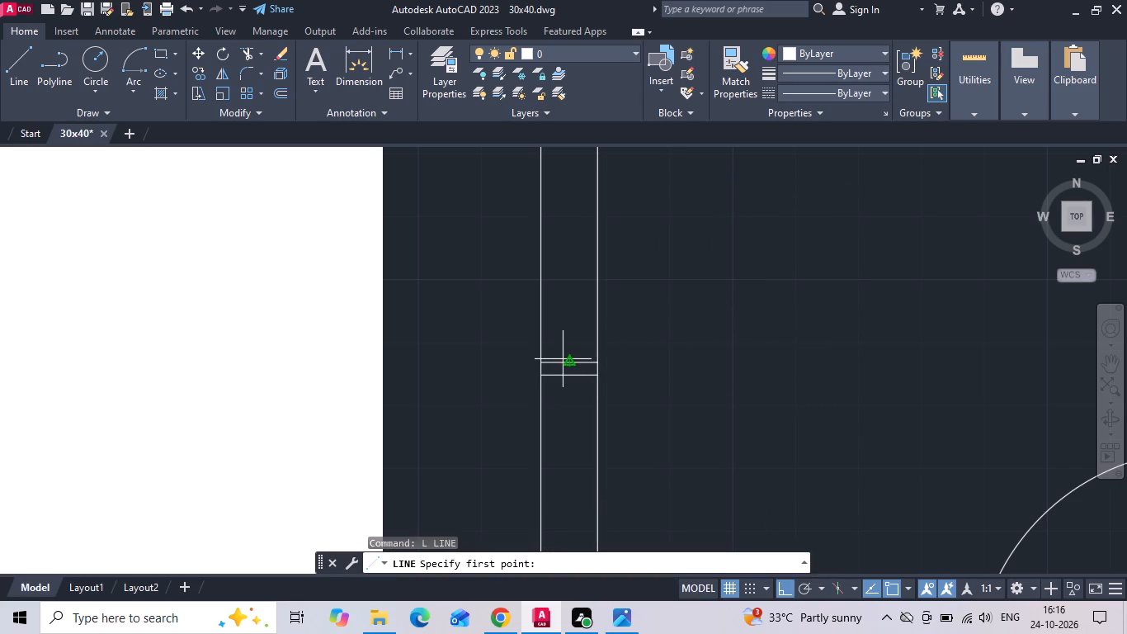
left_click(571, 362)
middle_click_drag(587, 256, 589, 257)
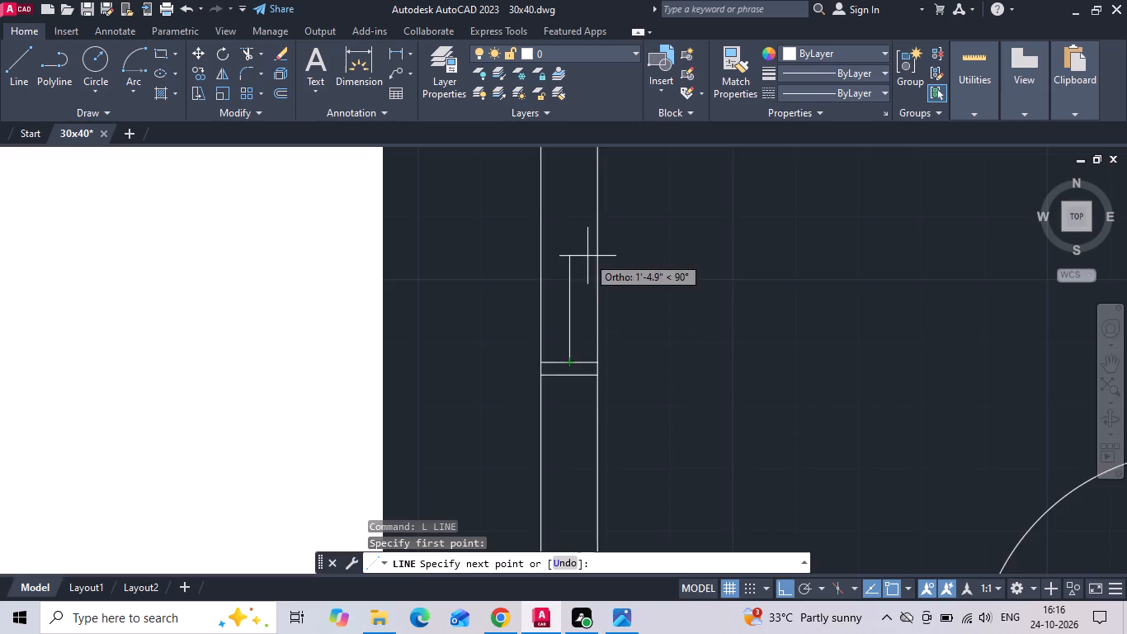
middle_click_drag(589, 257, 589, 339)
scroll(589, 341, "down", 1)
scroll(567, 244, "up", 2)
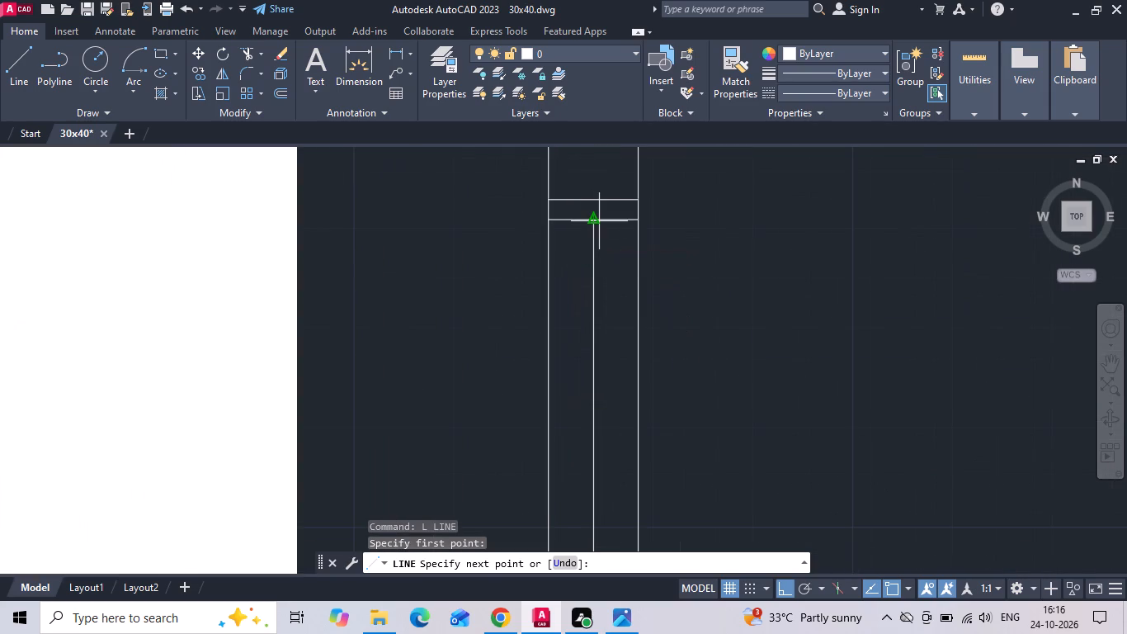
left_click(594, 220)
key("Escape")
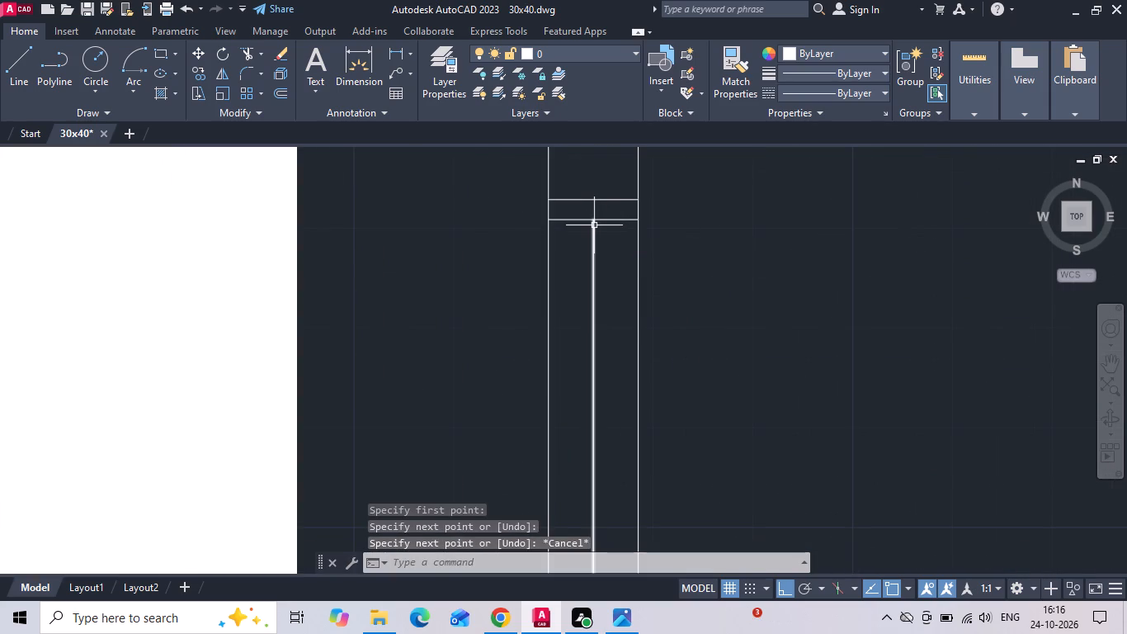
Offset the kitchen window's centre glazing line 1" to both sides to make three glazing lines.
type("o")
key("space")
type("1")
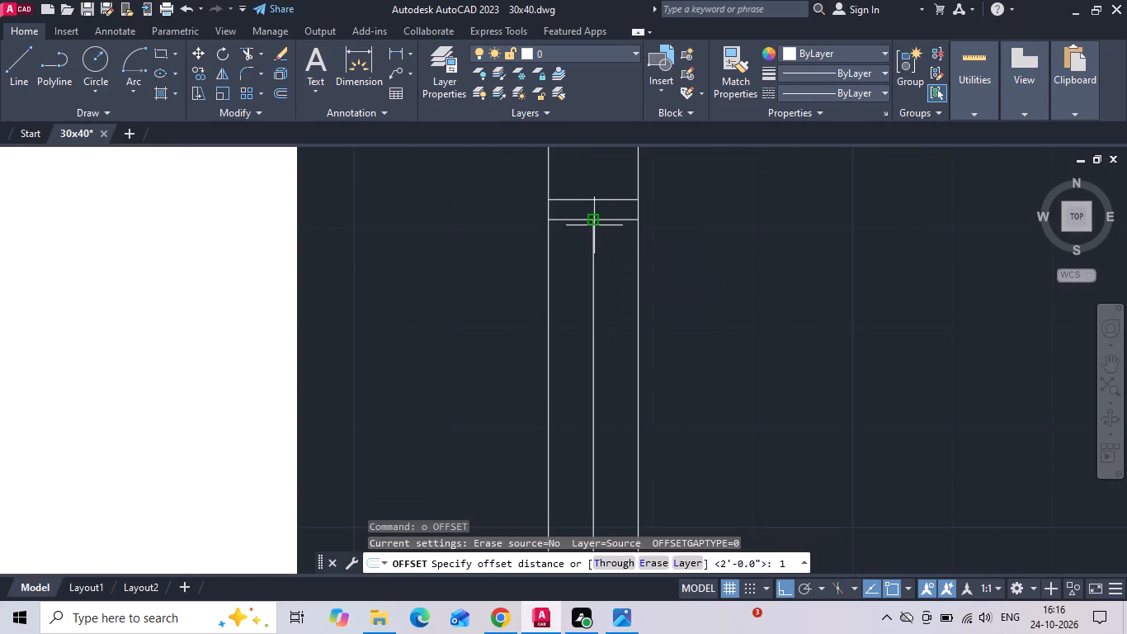
key("space")
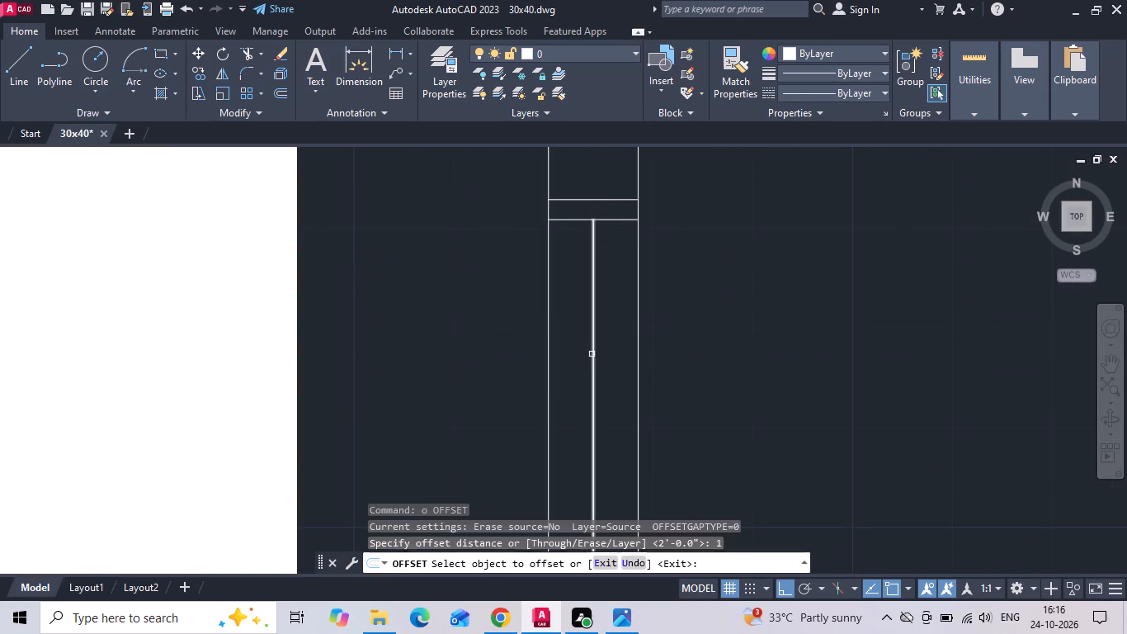
left_click(592, 350)
left_click(615, 326)
left_click(592, 353)
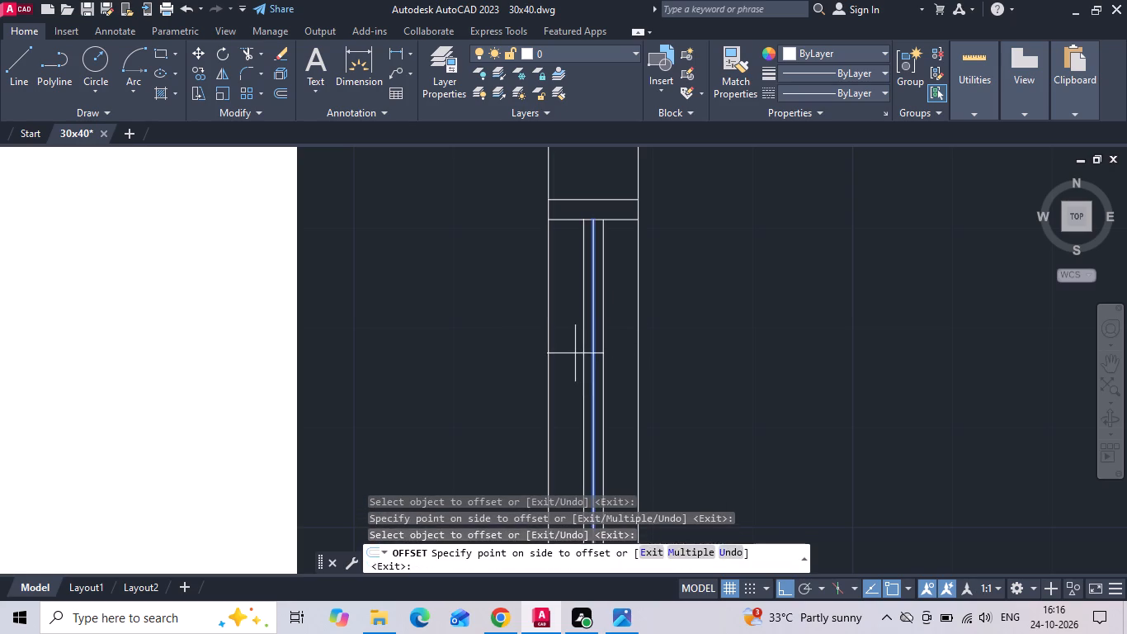
left_click(574, 353)
key("Escape")
Draw a horizontal window centre line outward through the outer wall from the midpoint of the master bedroom's left inner wall line.
scroll(574, 360, "down", 2)
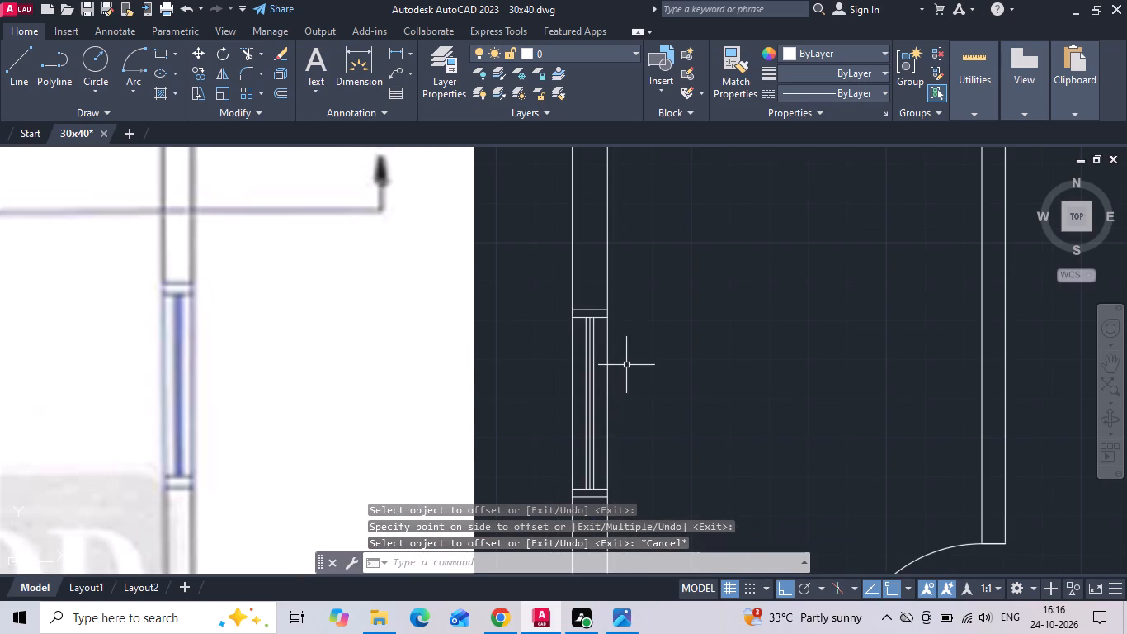
scroll(626, 367, "down", 5)
scroll(658, 239, "up", 2)
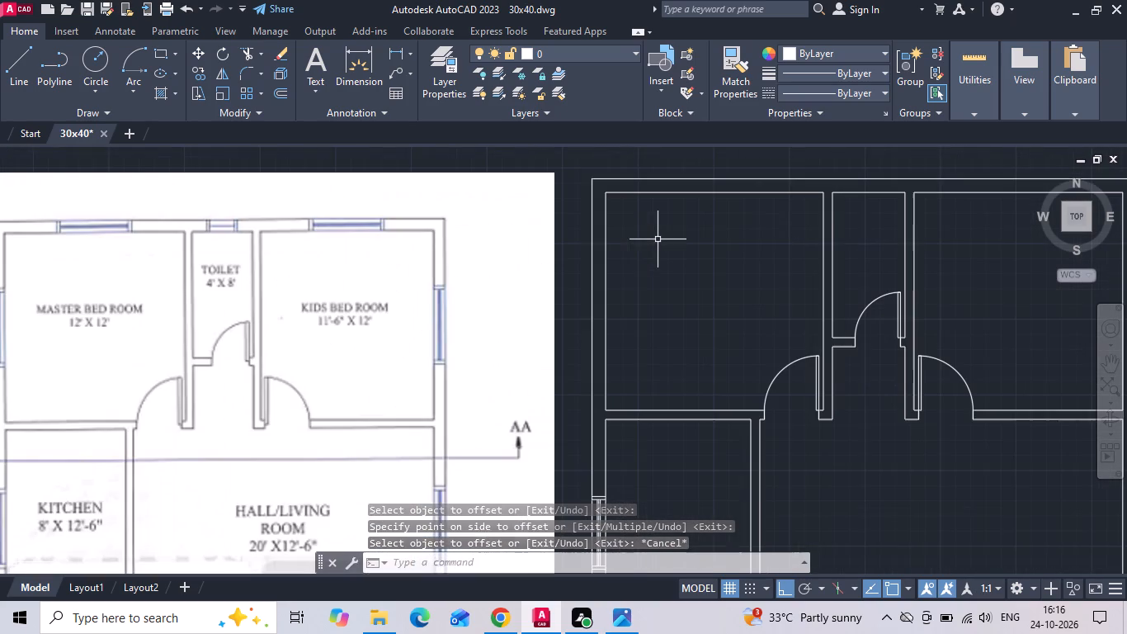
type("l")
key("space")
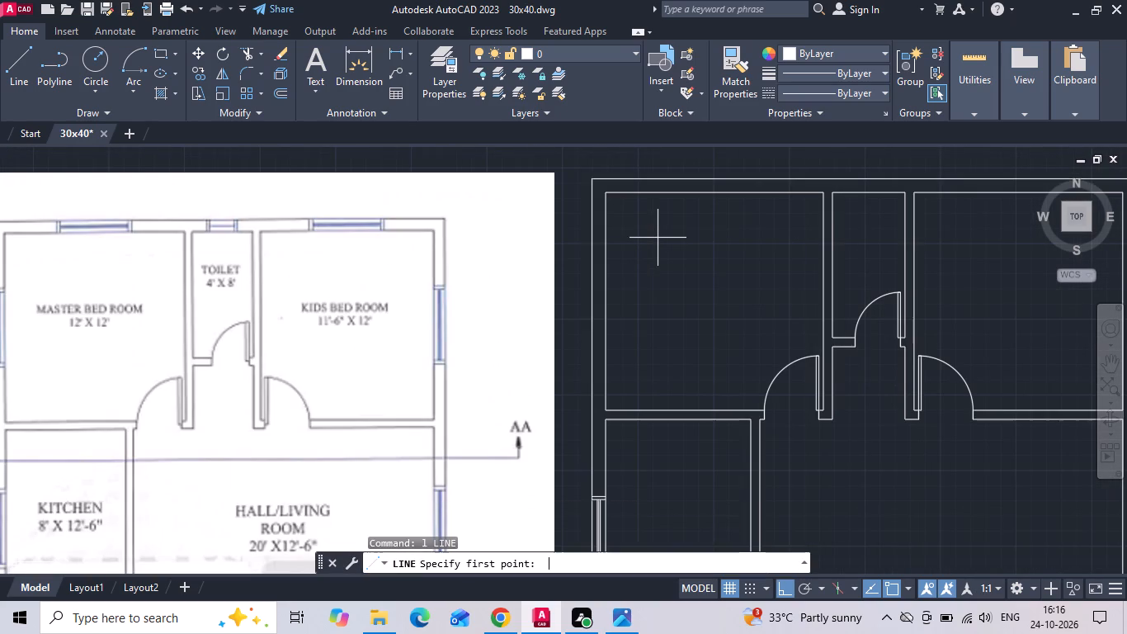
left_click(610, 297)
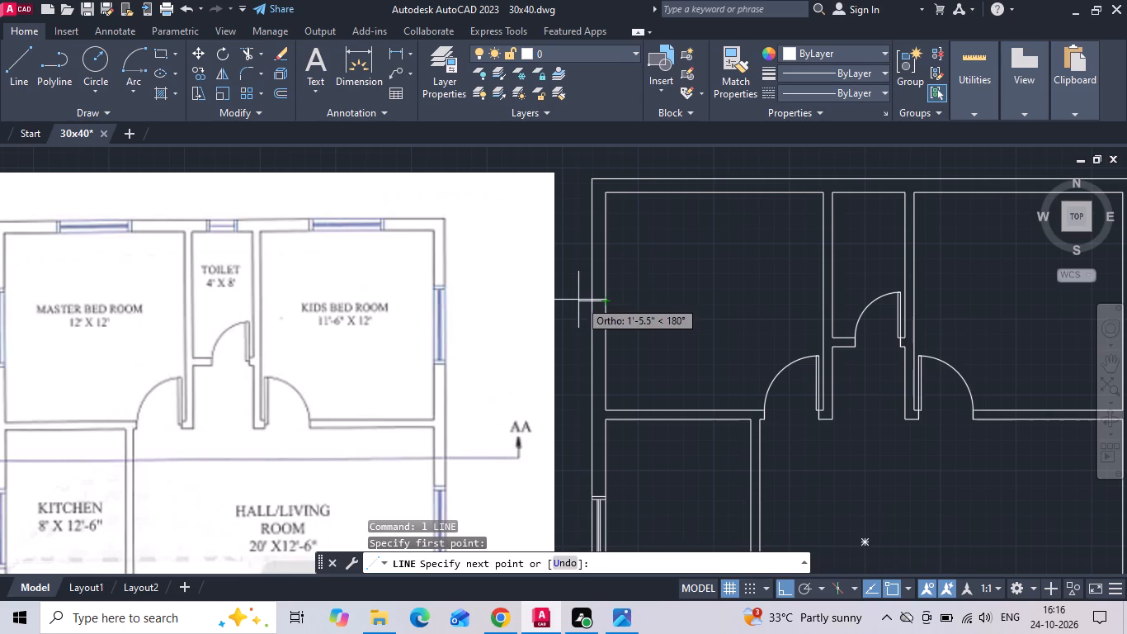
left_click(572, 302)
key("Escape")
Draw a vertical window centre line outward from the midpoint of the master bedroom's top inner wall line.
key("l")
key("space")
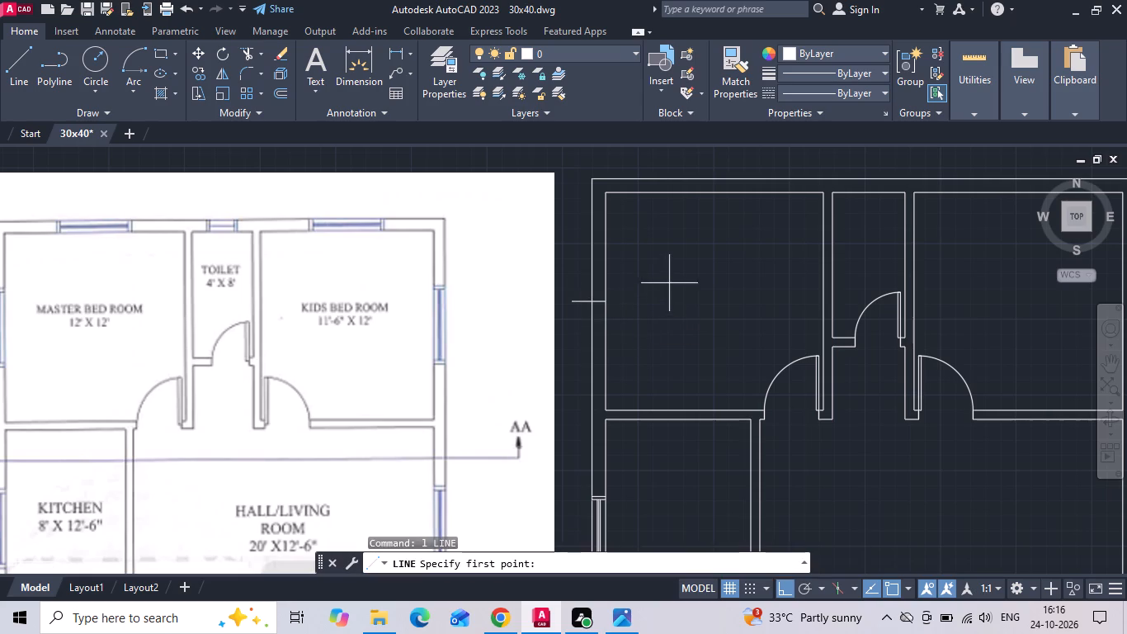
middle_click_drag(659, 305, 628, 350)
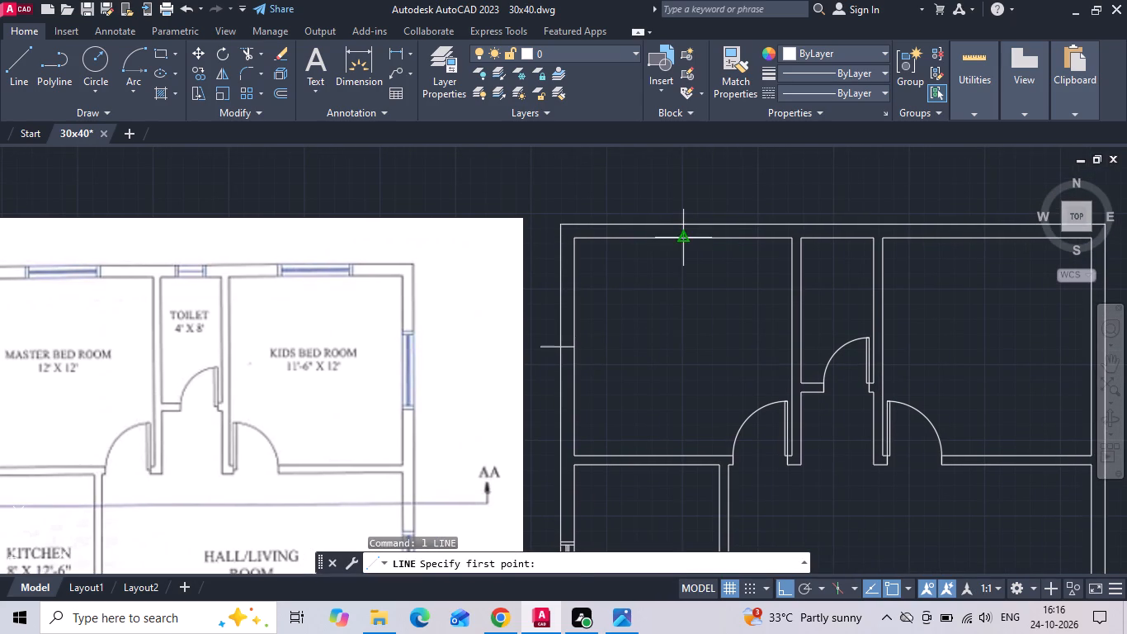
left_click(677, 239)
middle_click_drag(681, 217, 673, 264)
left_click(679, 212)
key("Escape")
Draw window centre lines outward from the midpoints of the kids bedroom's top and right inner wall lines.
scroll(498, 225, "down", 1)
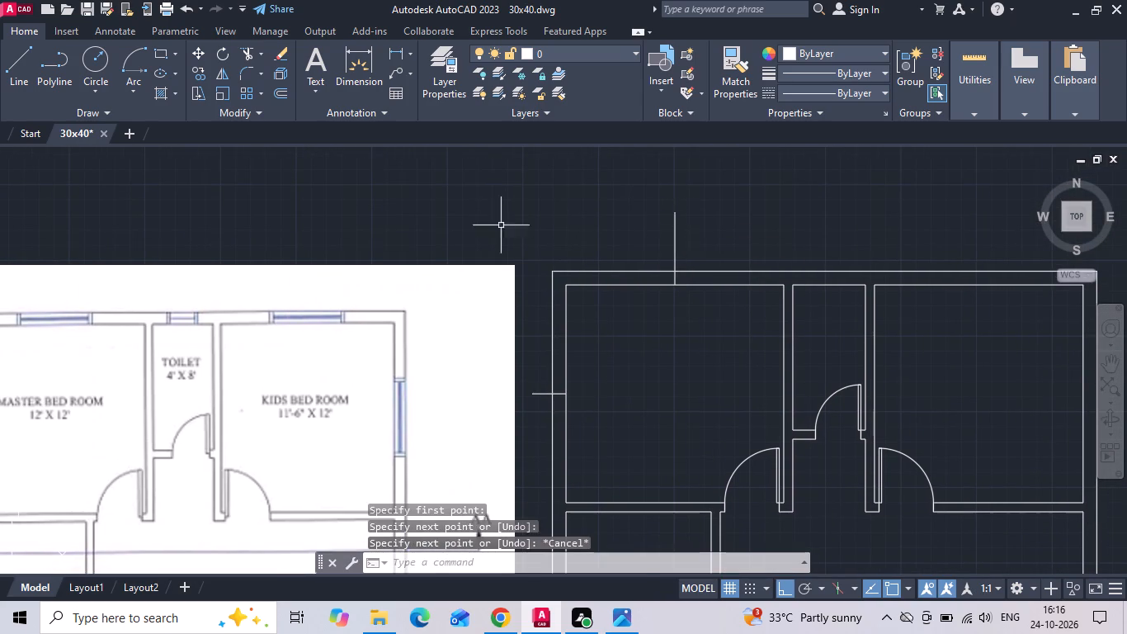
key("Escape")
key("space")
left_click(801, 261)
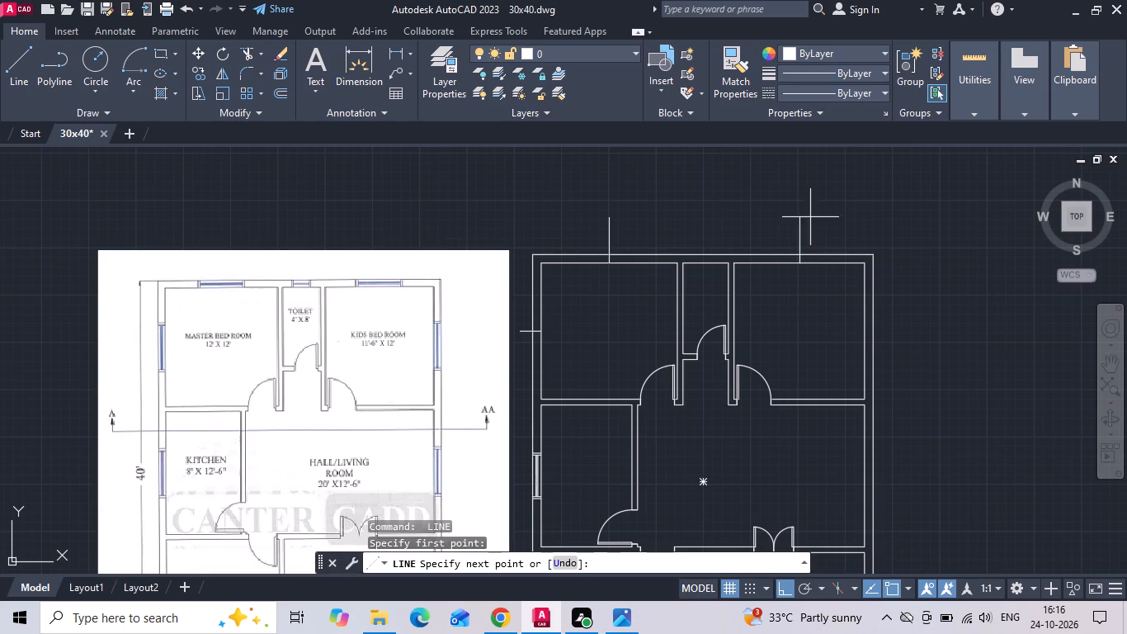
left_click(815, 189)
key("space")
key("space")
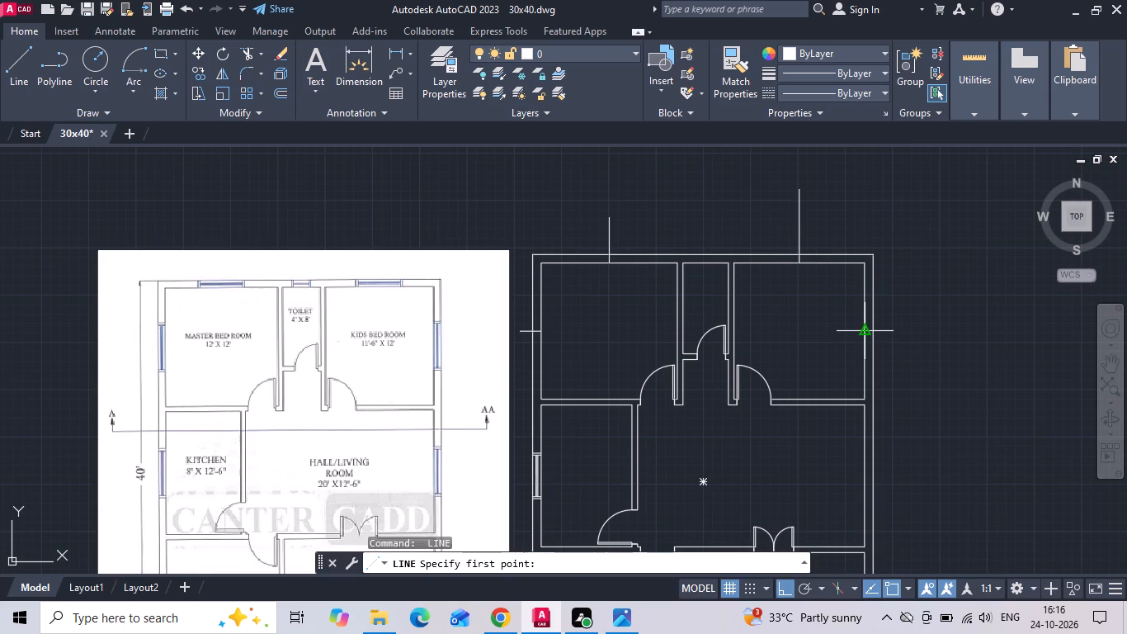
left_click_drag(862, 332, 871, 331)
left_click(908, 321)
key("Escape")
Draw a horizontal window centre line outward from the midpoint of the hall's right inner wall line.
scroll(716, 240, "down", 1)
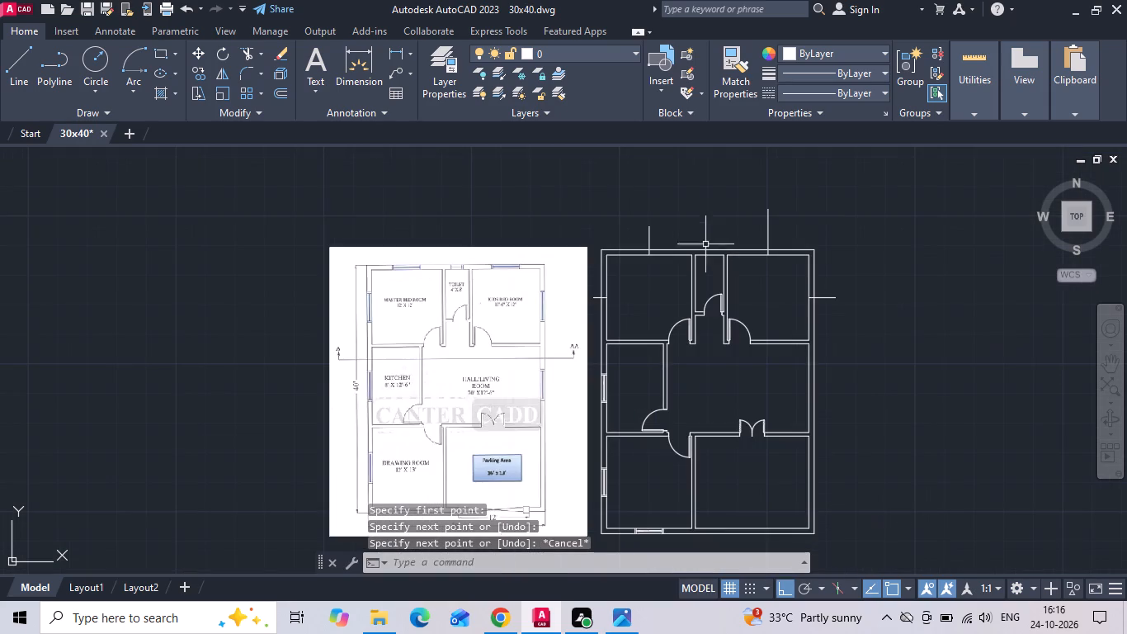
scroll(820, 362, "up", 1)
key("space")
left_click(800, 404)
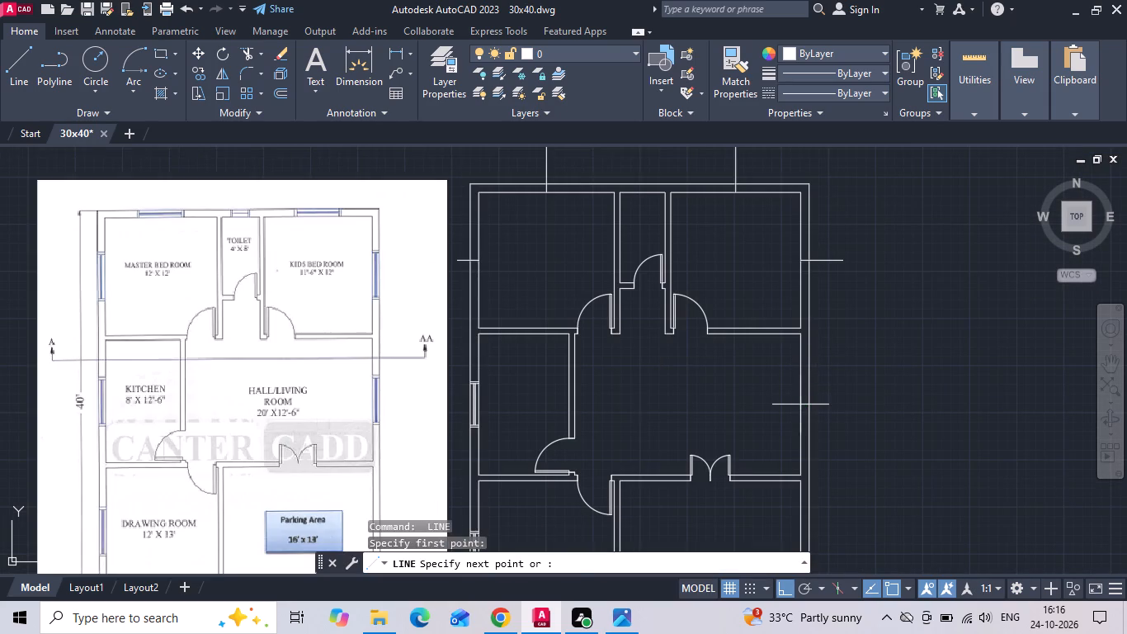
left_click(870, 394)
key("Escape")
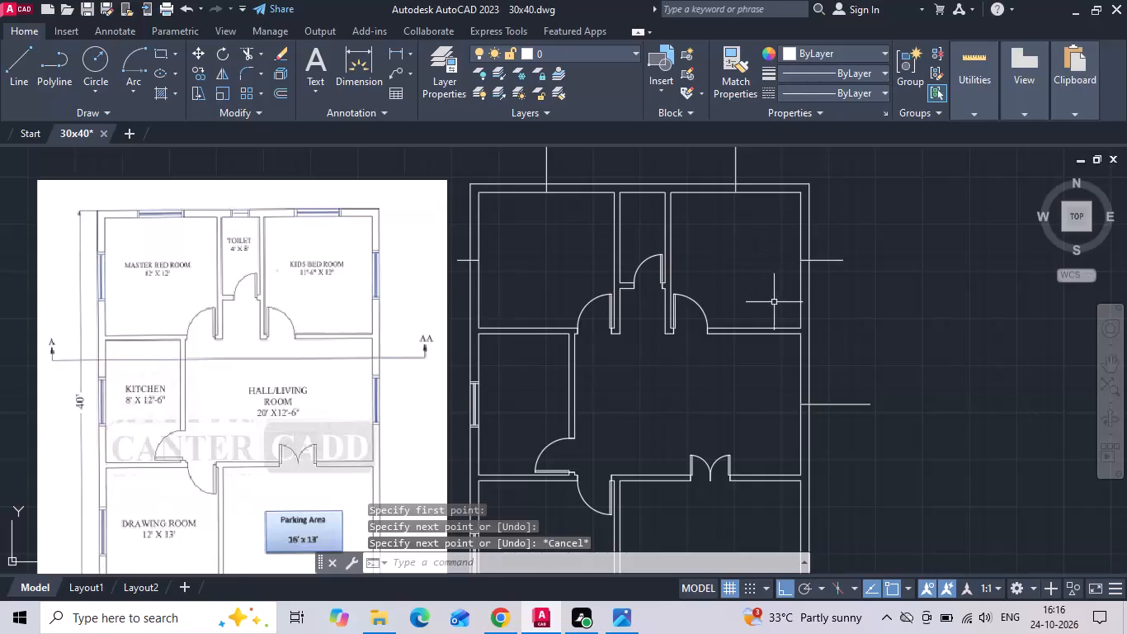
Draw a vertical window centre line outward from the midpoint of the toilet's top inner wall line.
middle_click_drag(773, 311, 785, 377)
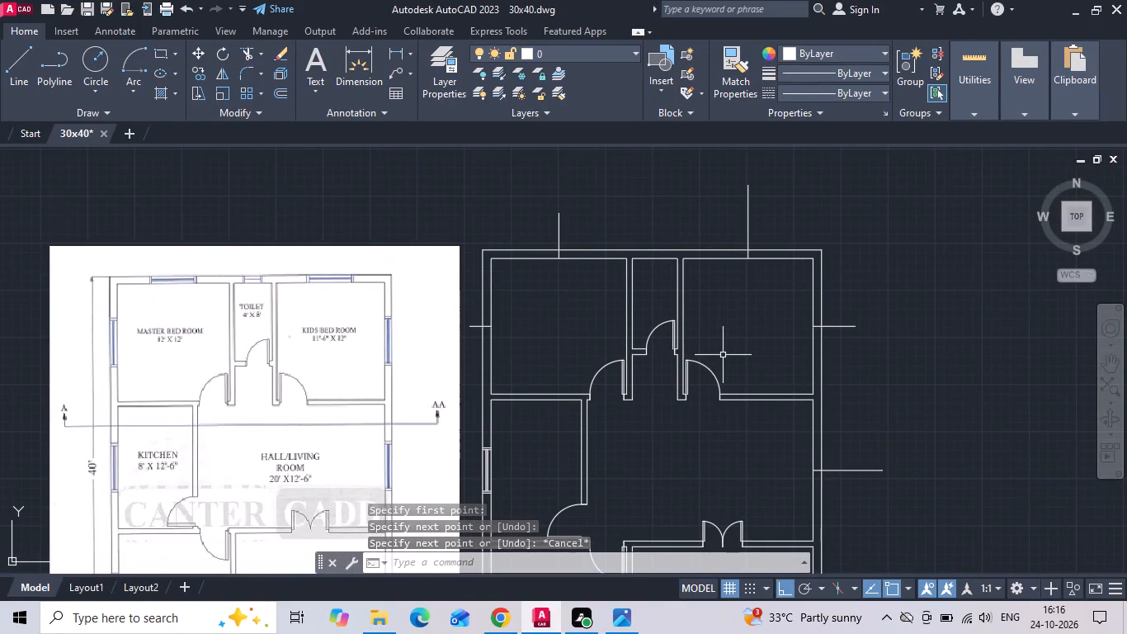
key("space")
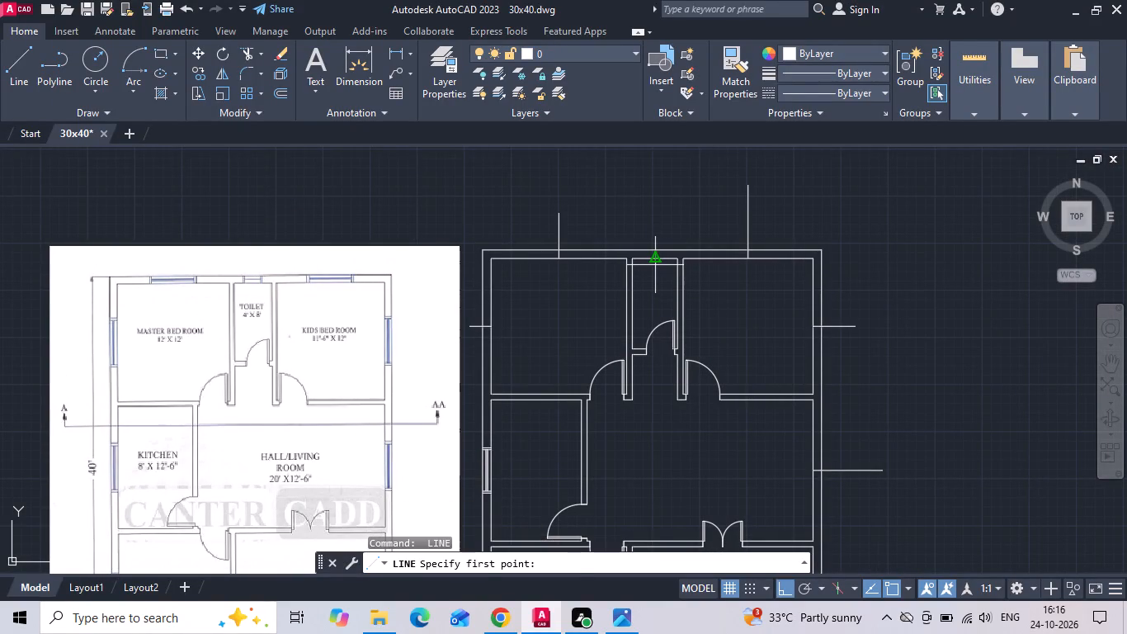
left_click(654, 264)
left_click(665, 188)
key("Escape")
Offset the centre line on the master bedroom's left wall 2' upward and downward as window jambs.
type("o")
key("space")
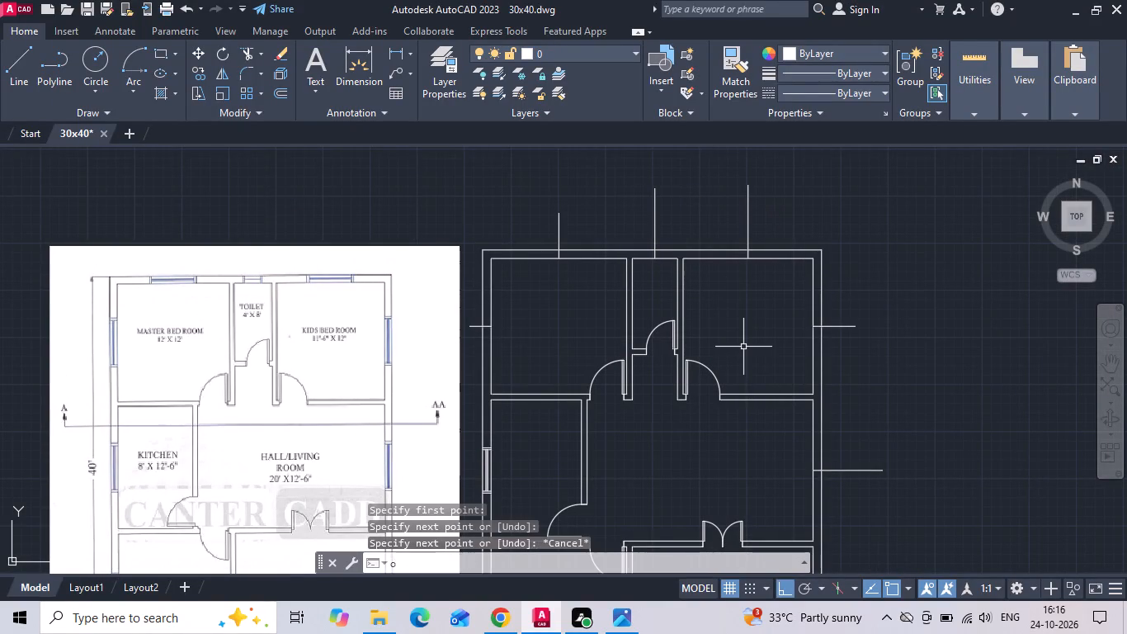
type("2'")
key("Return")
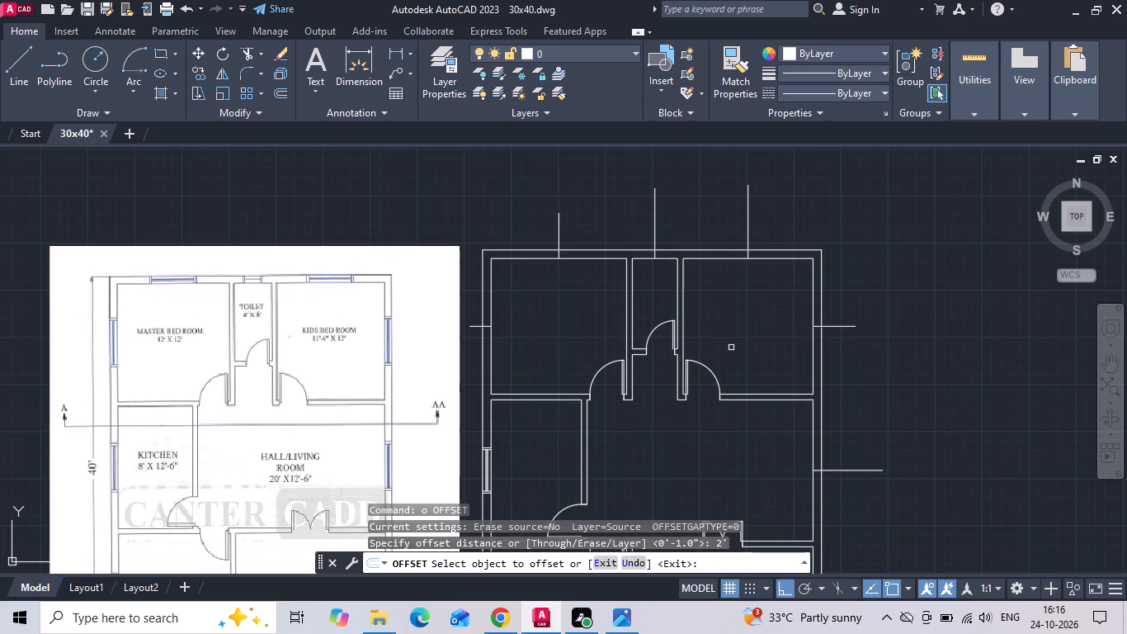
left_click(473, 329)
left_click(478, 292)
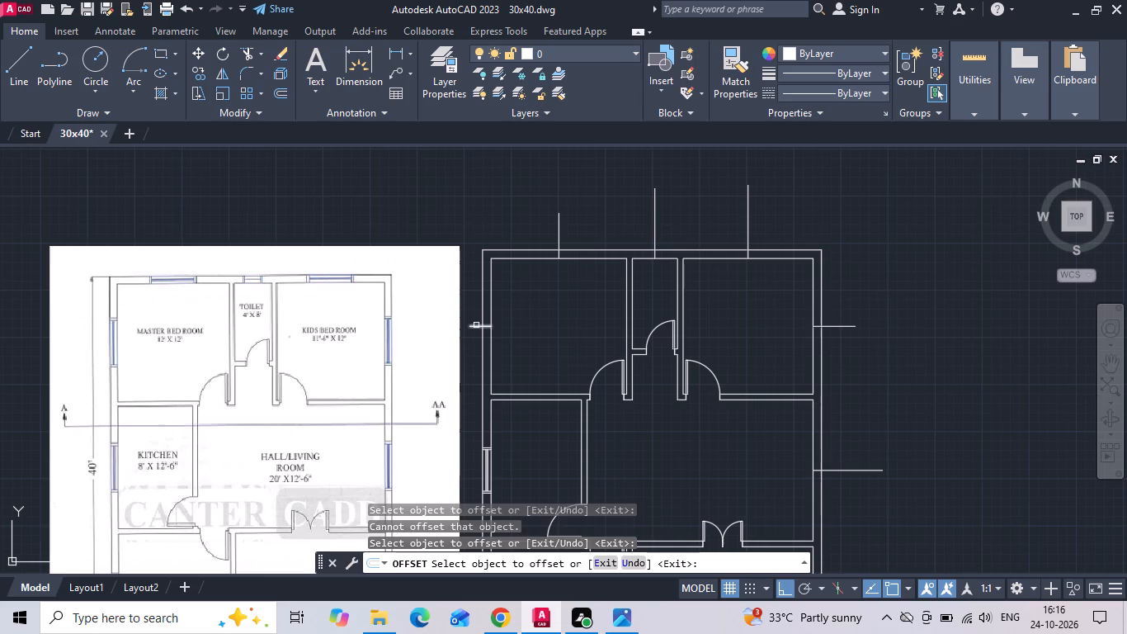
left_click(476, 324)
left_click(474, 288)
left_click(475, 327)
left_click(479, 283)
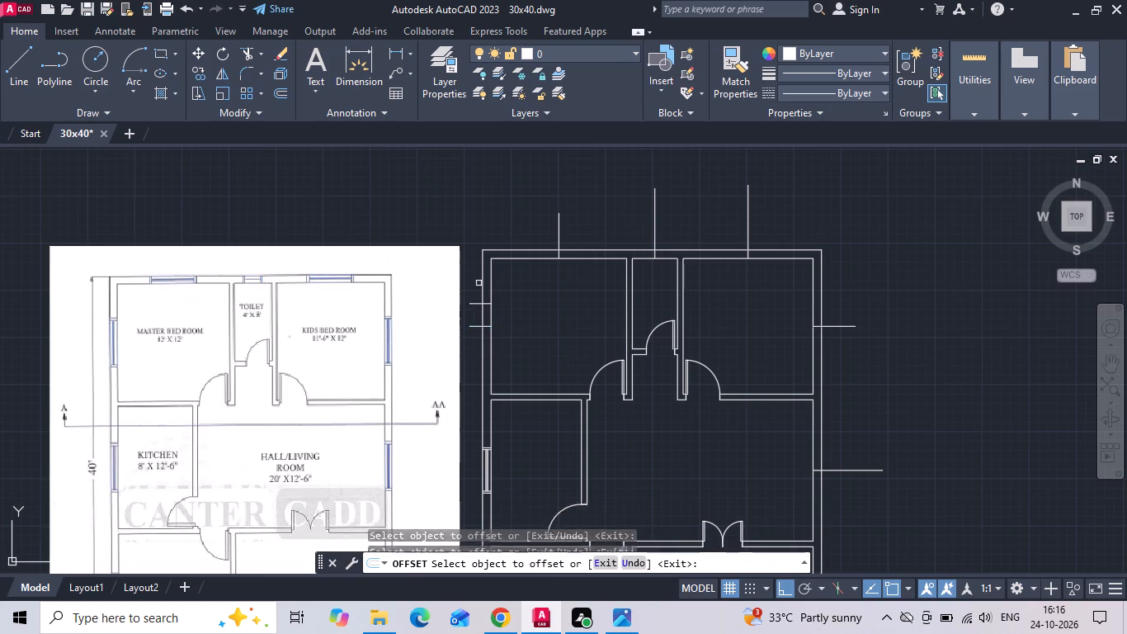
left_click(475, 324)
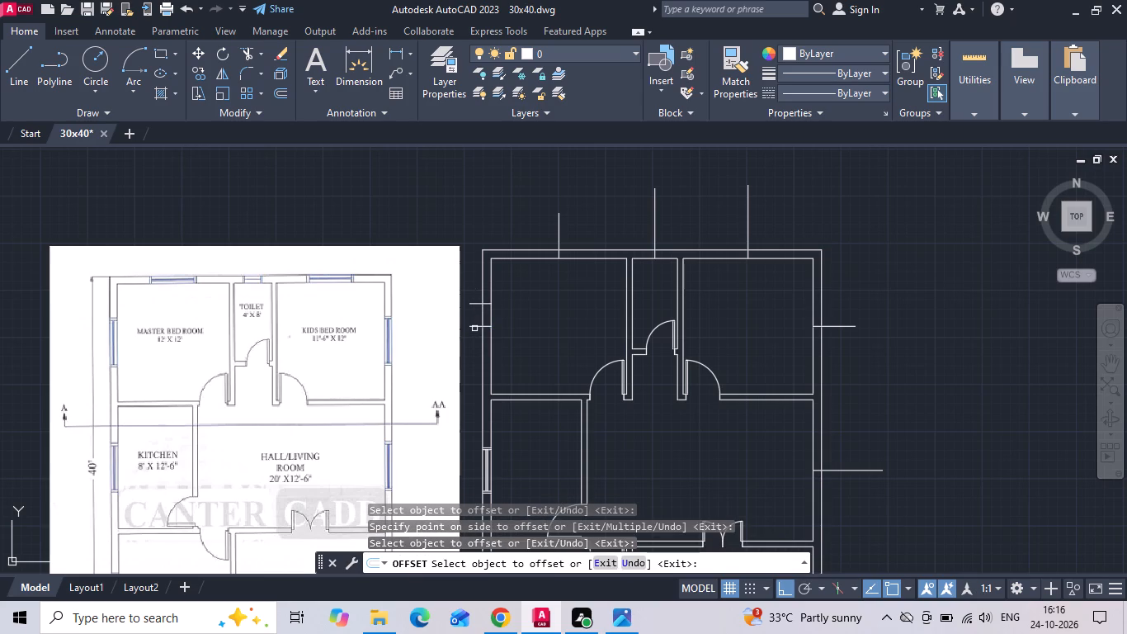
left_click(474, 328)
left_click(467, 374)
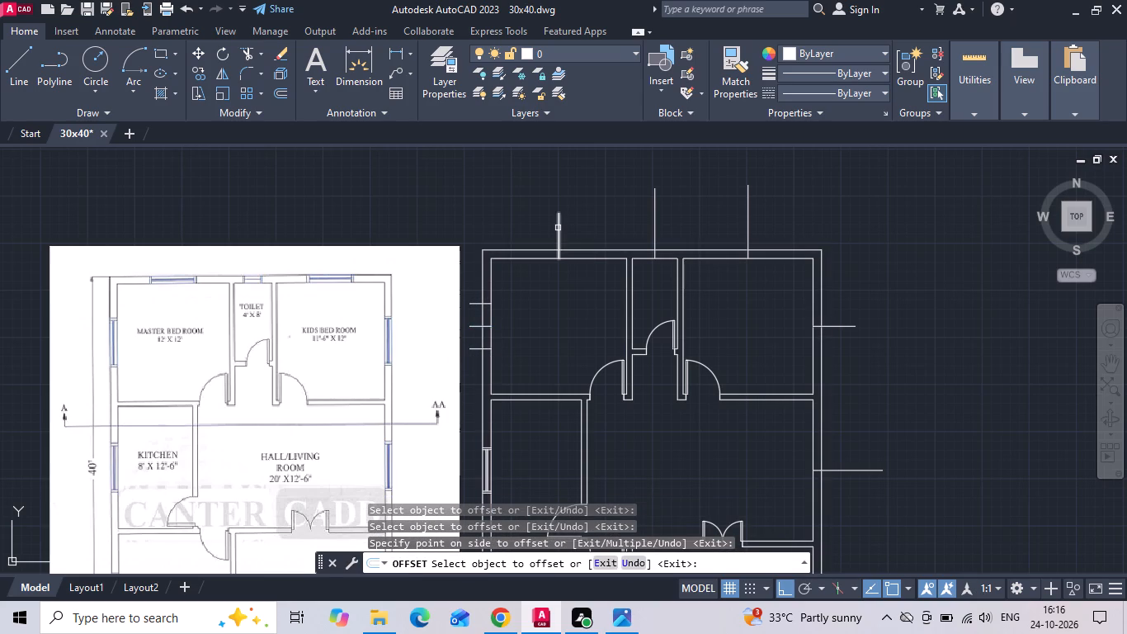
Offset the centre line on the master bedroom's top wall 2' to both sides as window jambs.
left_click(557, 229)
left_click(529, 229)
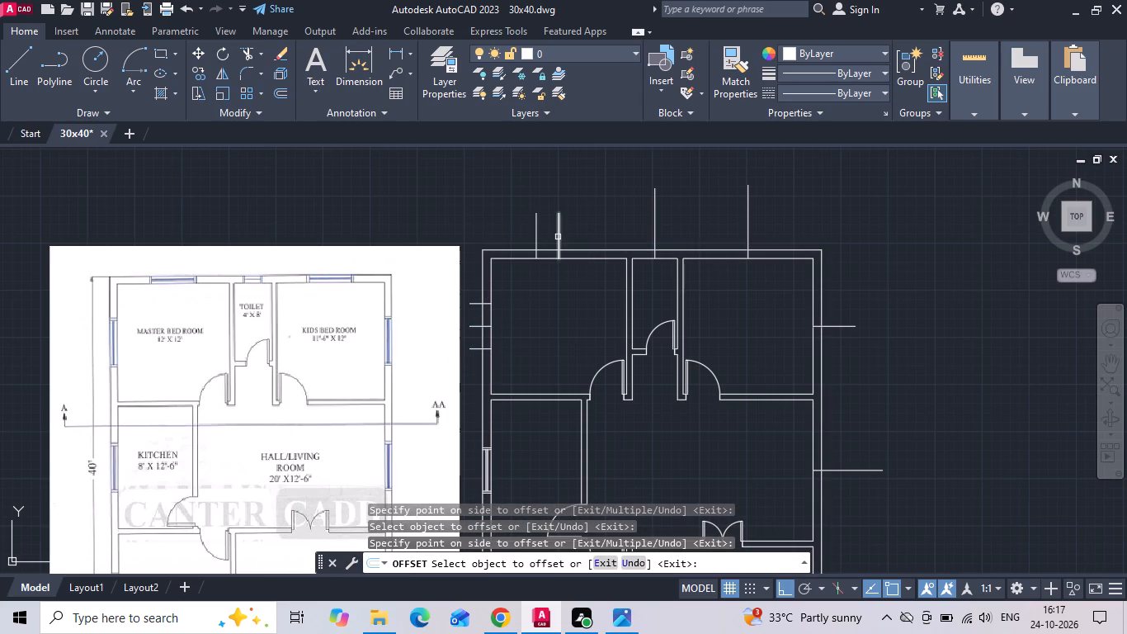
left_click(558, 237)
left_click(600, 214)
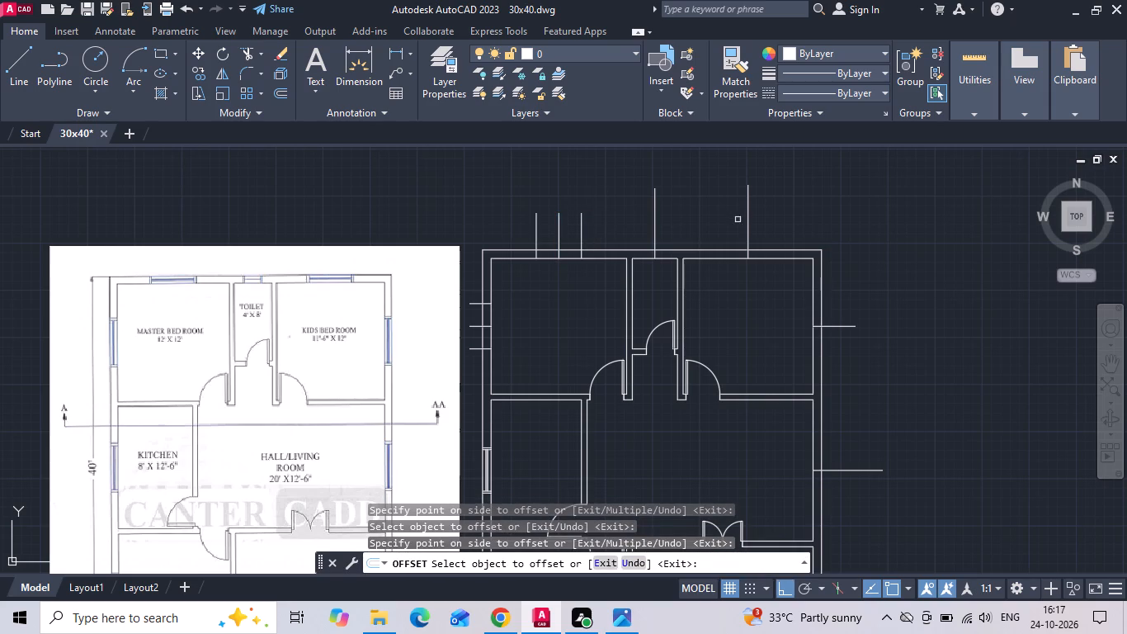
Offset the centre lines on the kids bedroom's top and right walls 2' to both sides as window jambs.
left_click(746, 230)
left_click(696, 228)
left_click_drag(747, 235, 761, 229)
left_click(813, 209)
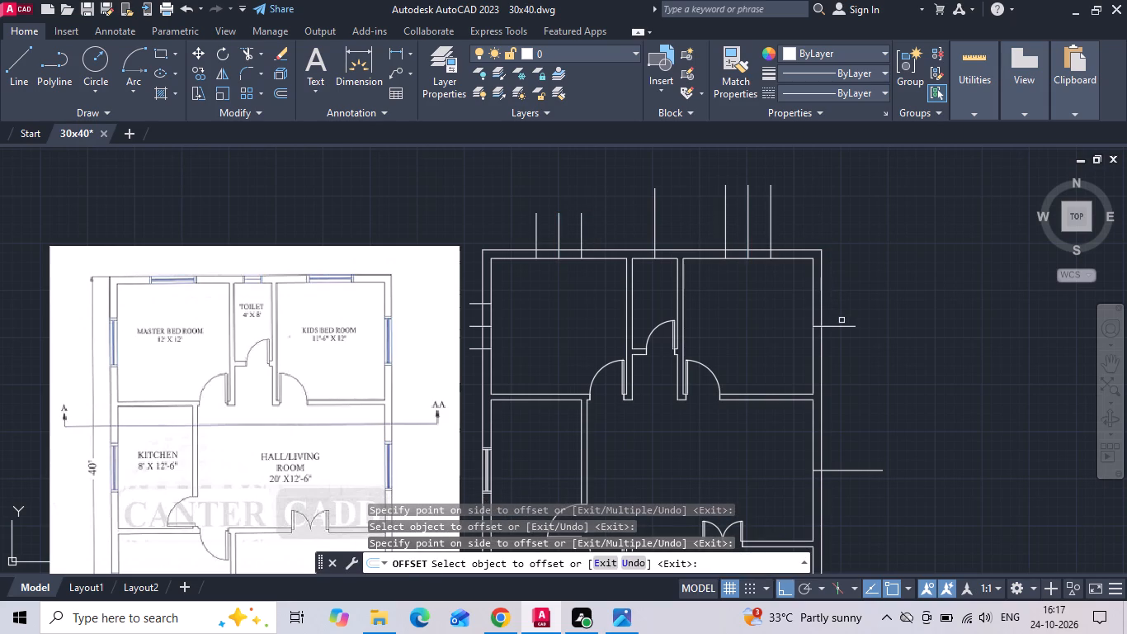
left_click(839, 326)
left_click(847, 267)
left_click(848, 327)
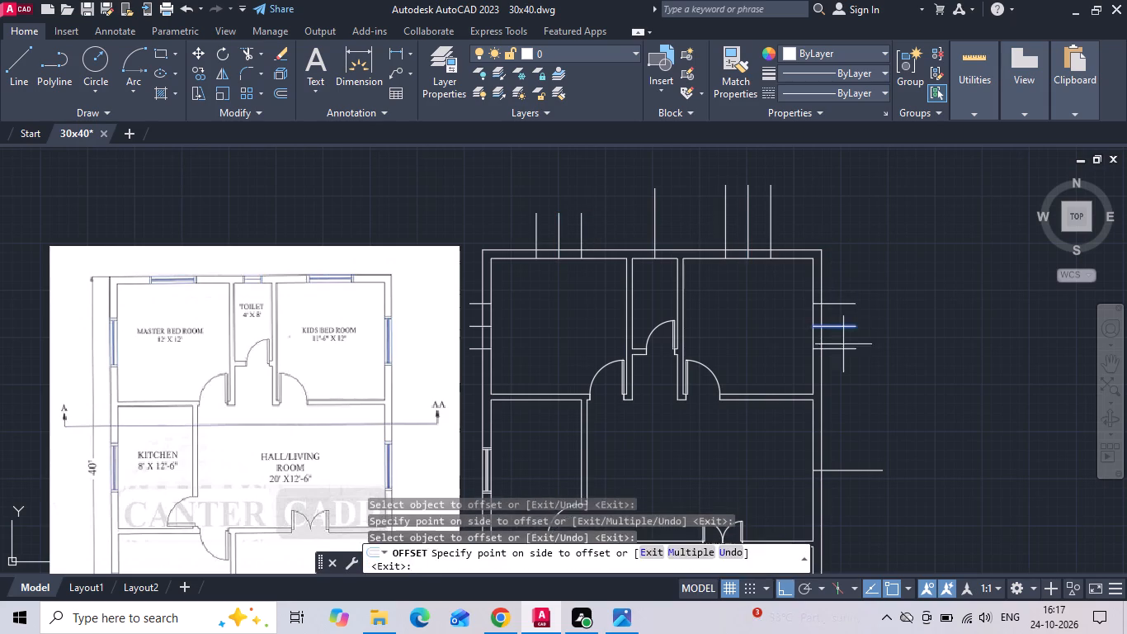
left_click(839, 355)
Offset the centre line on the hall's right wall 2' upward and downward as window jambs.
middle_click_drag(848, 371, 820, 285)
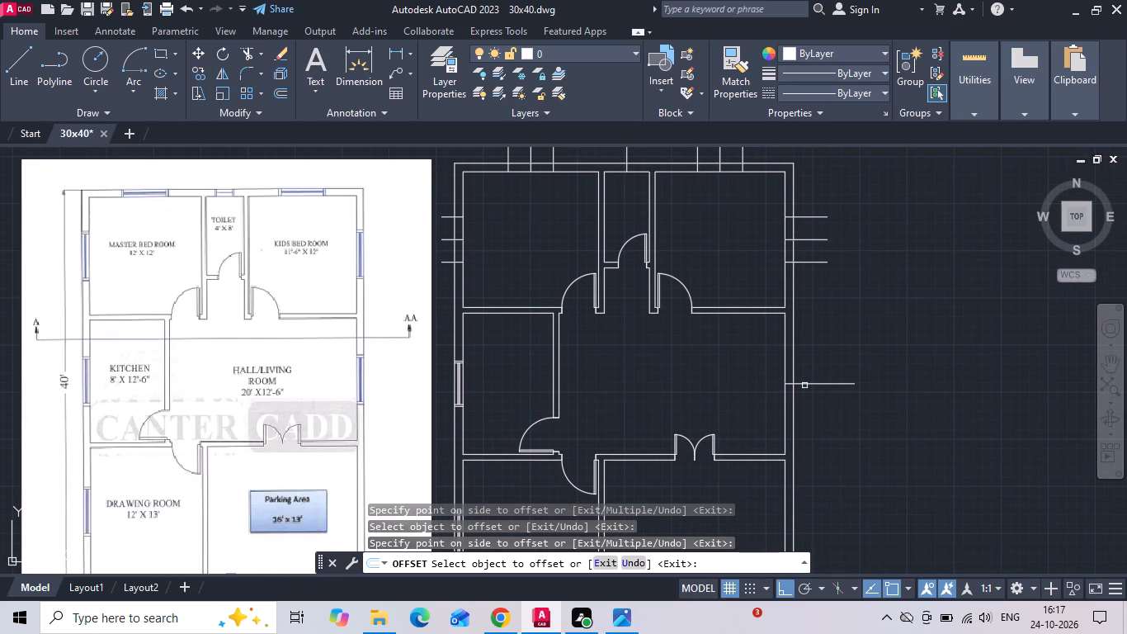
left_click(804, 386)
left_click(817, 322)
left_click(805, 383)
left_click(810, 432)
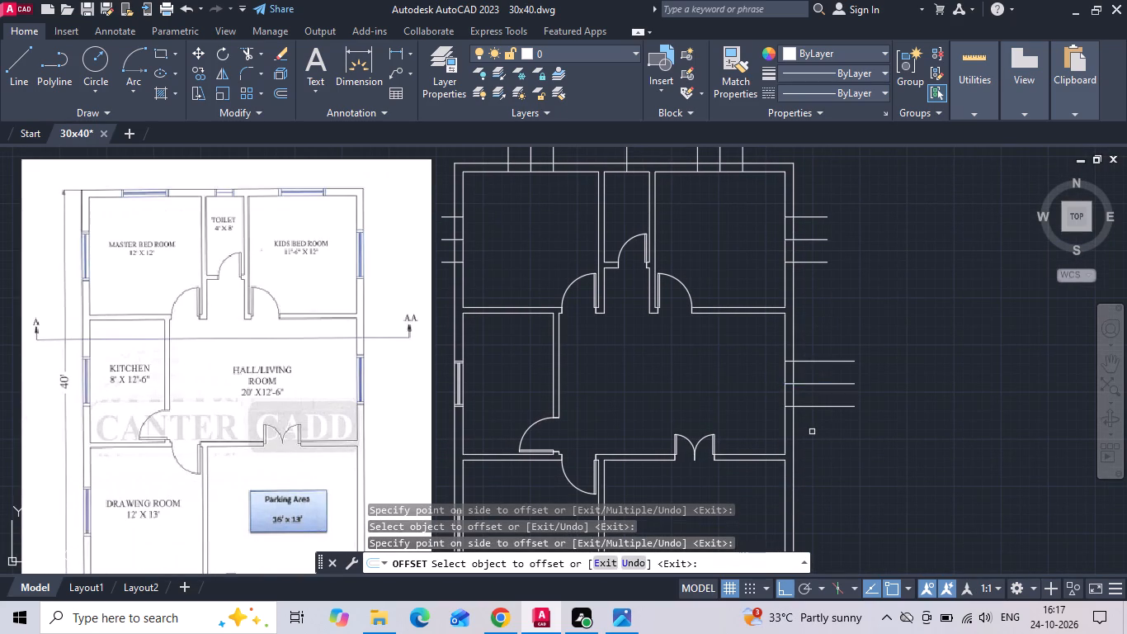
key("Escape")
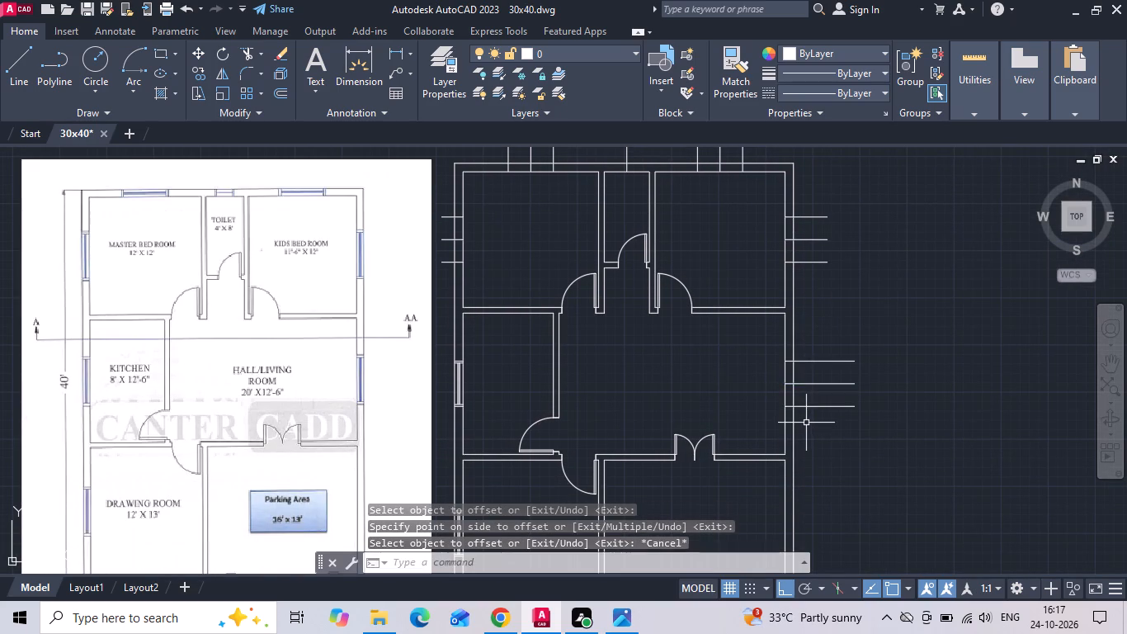
Offset the centre line on the toilet's top wall 12" to both sides as window jambs.
type("o")
key("space")
middle_click_drag(724, 299, 724, 312)
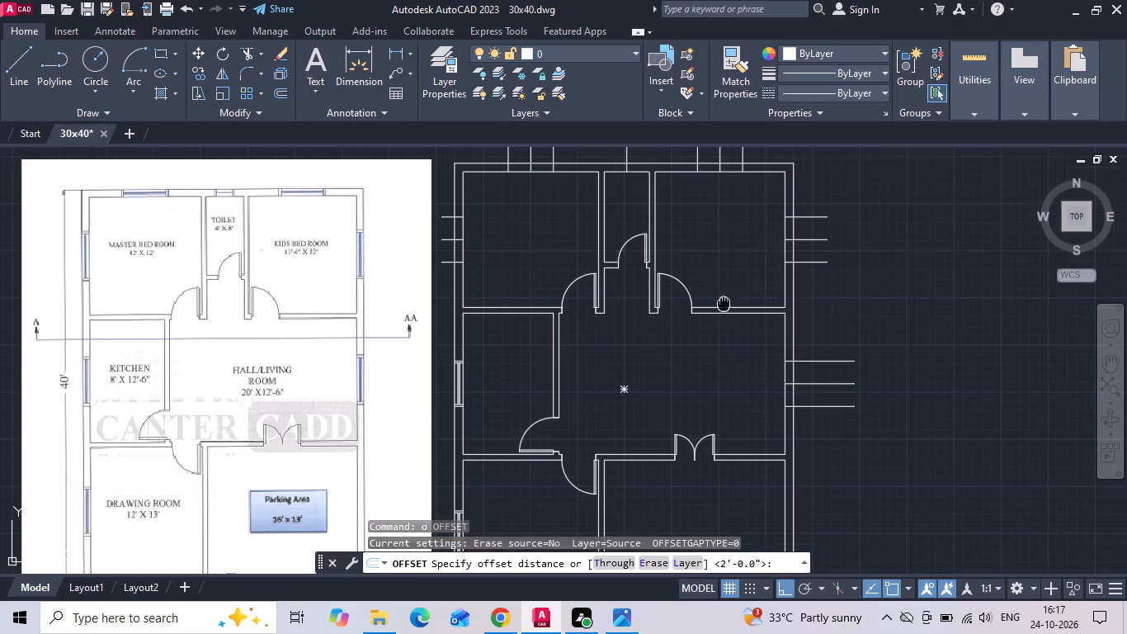
middle_click_drag(724, 312, 719, 380)
scroll(634, 211, "up", 2)
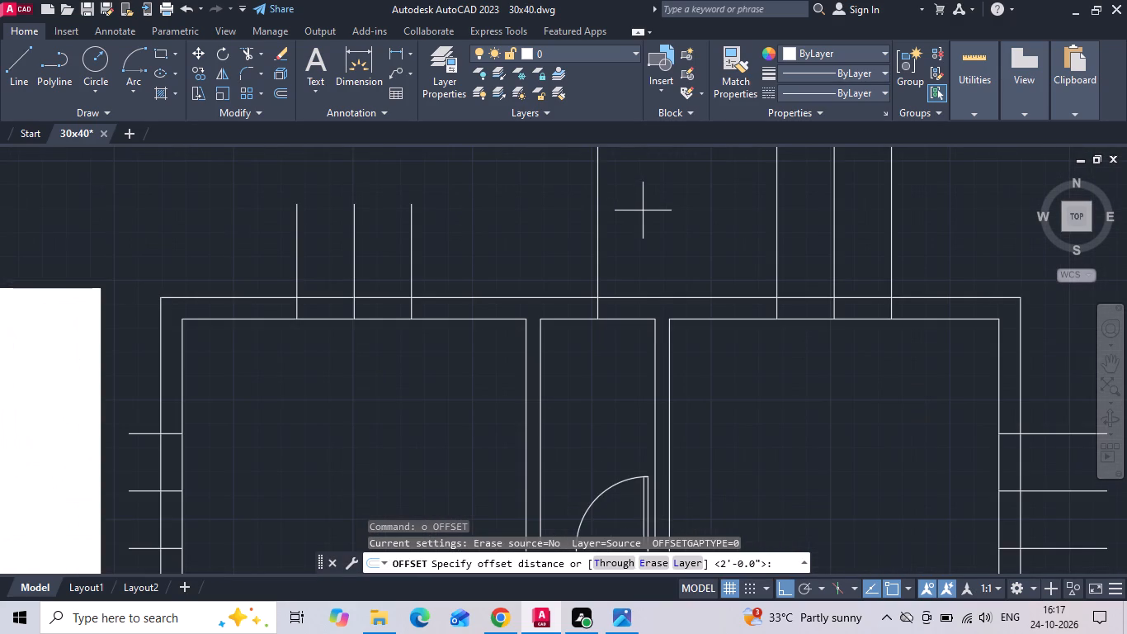
key("1")
key("2")
key("space")
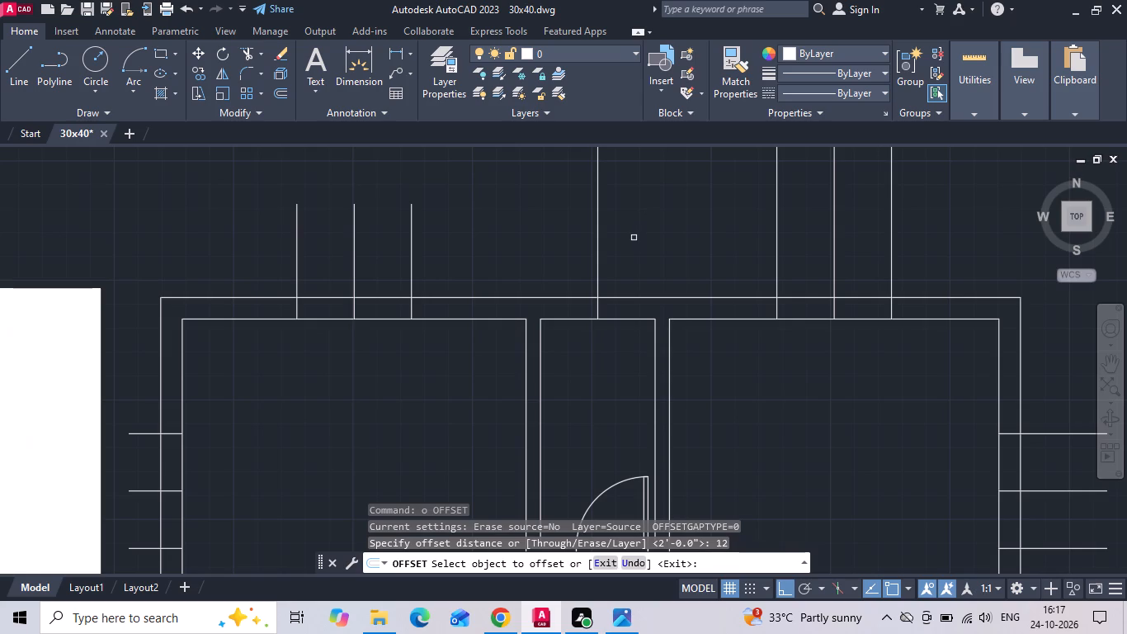
scroll(643, 209, "up", 1)
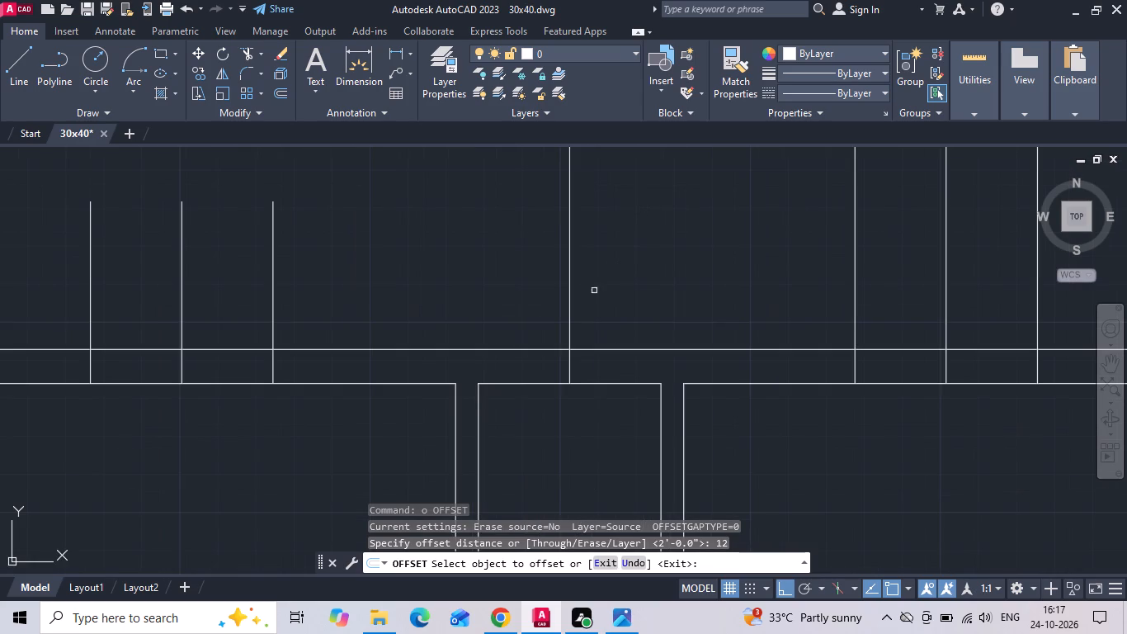
left_click(571, 327)
left_click(464, 303)
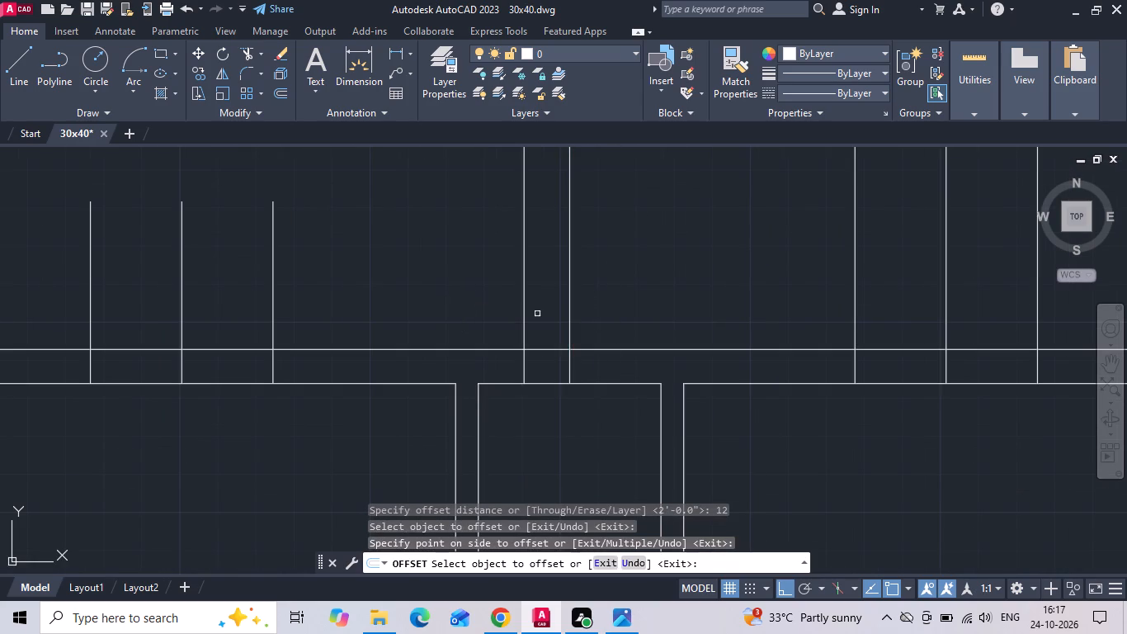
left_click(569, 292)
left_click(650, 272)
key("Escape")
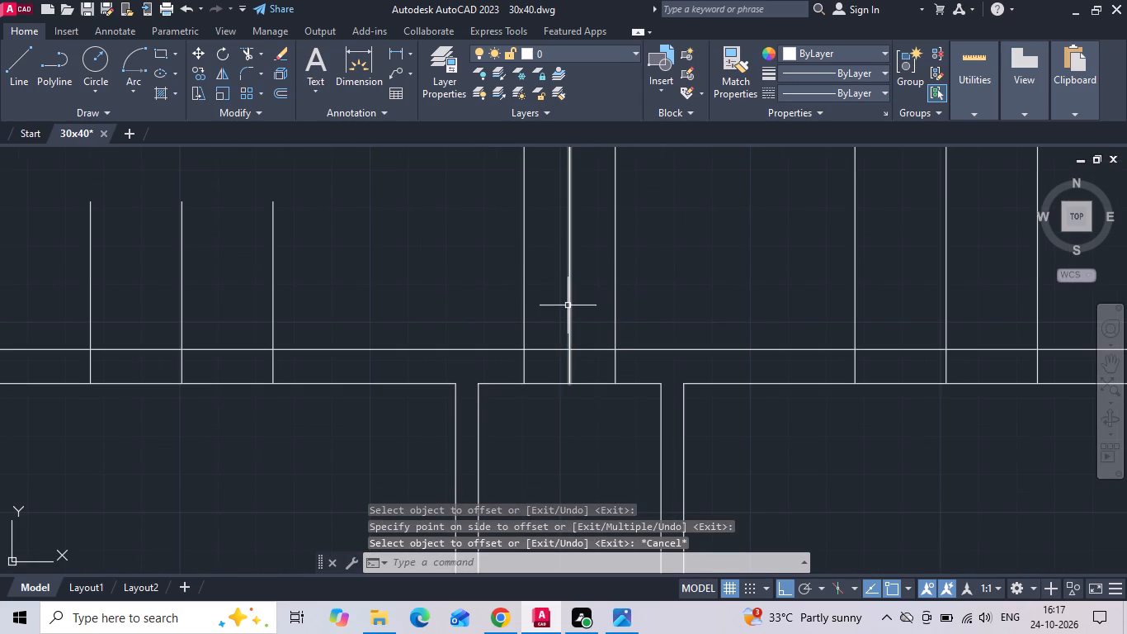
Erase the window centre lines on the top walls of the master bedroom, toilet and kids bedroom.
left_click(568, 297)
left_click_drag(213, 293, 193, 289)
left_click(154, 286)
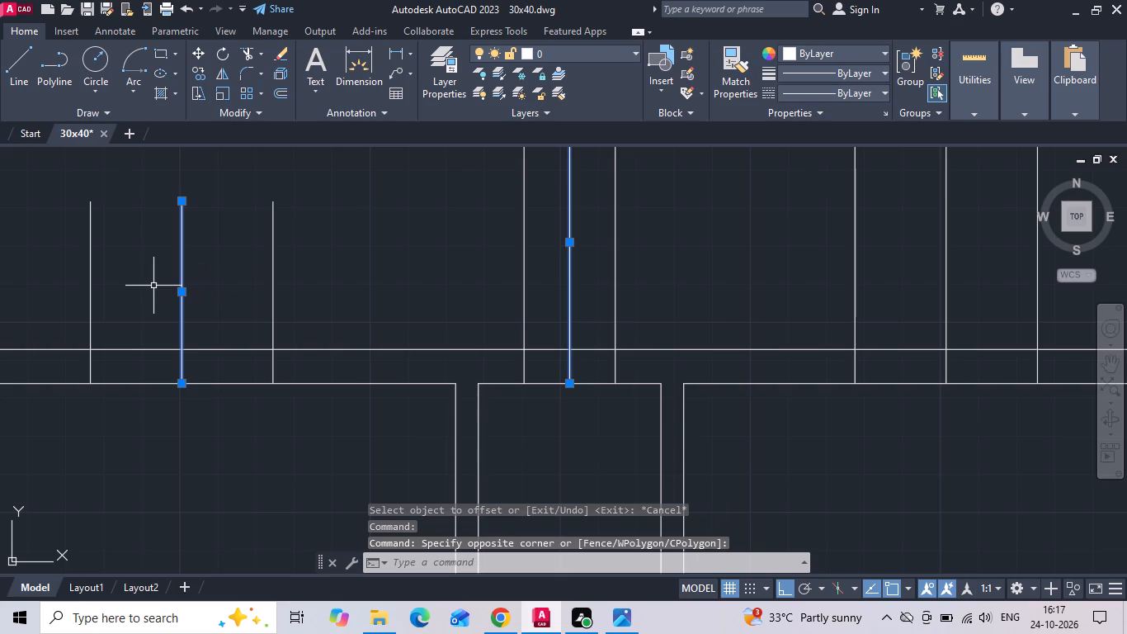
key("Delete")
scroll(165, 285, "down", 1)
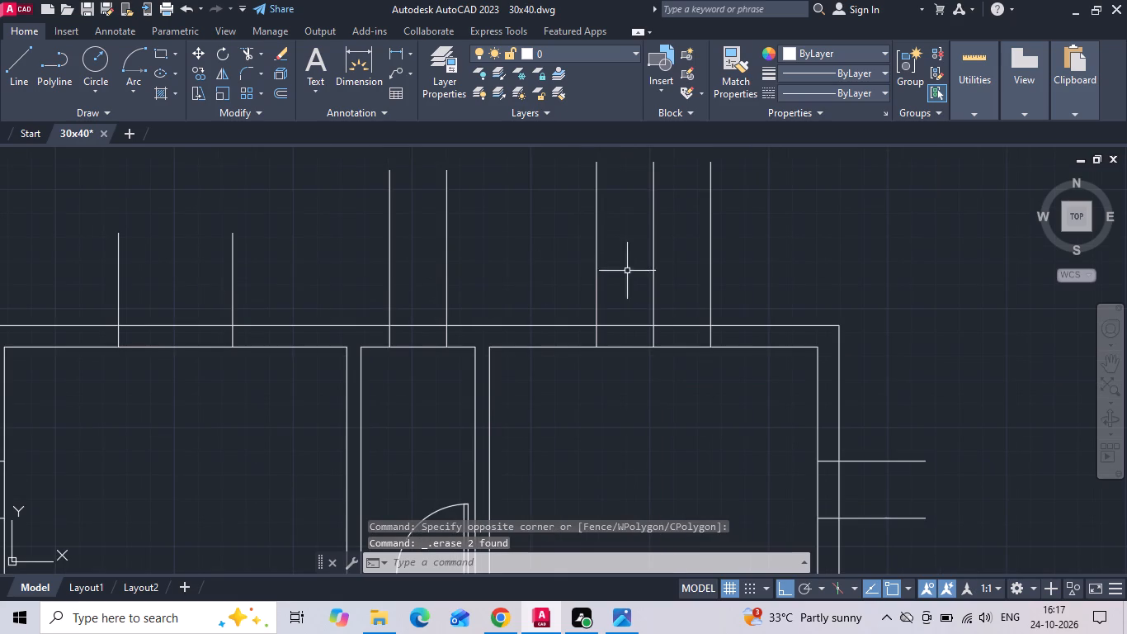
left_click(657, 296)
left_click(647, 291)
key("Delete")
scroll(644, 207, "down", 2)
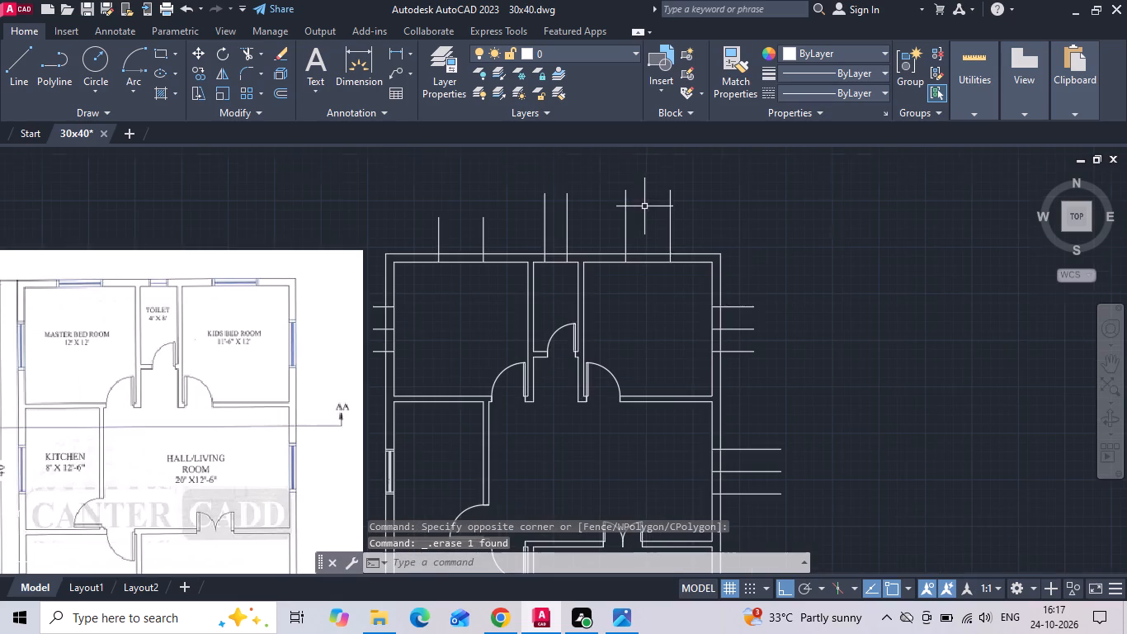
Erase the window centre lines on the right walls of the kids bedroom and hall and the master bedroom's left wall.
left_click(741, 325)
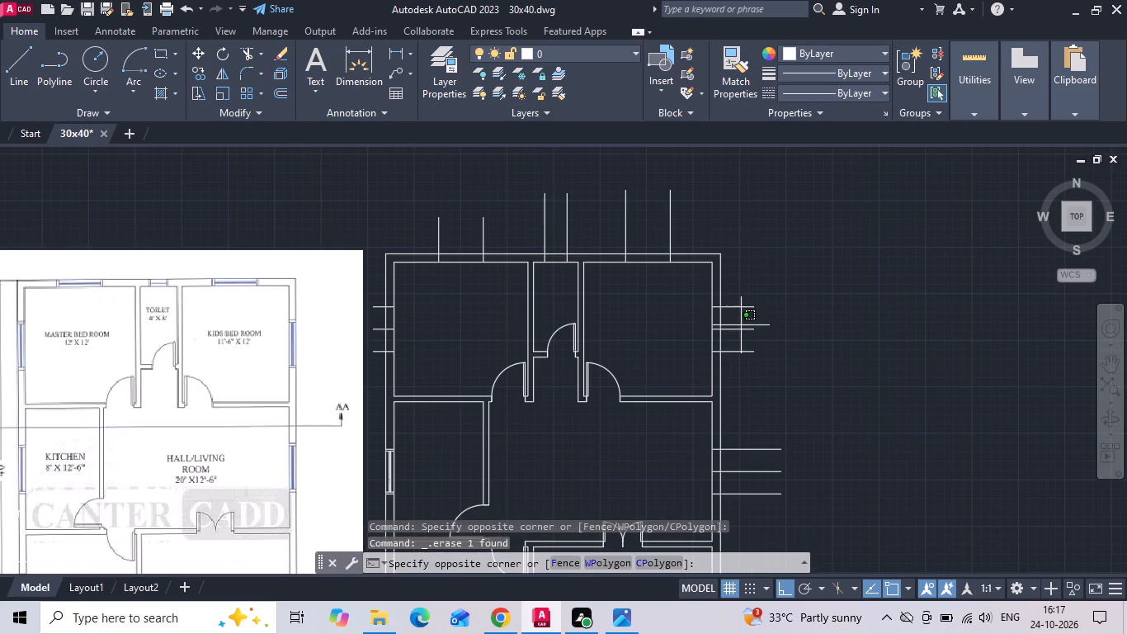
key("Delete")
scroll(730, 201, "down", 1)
scroll(753, 379, "up", 1)
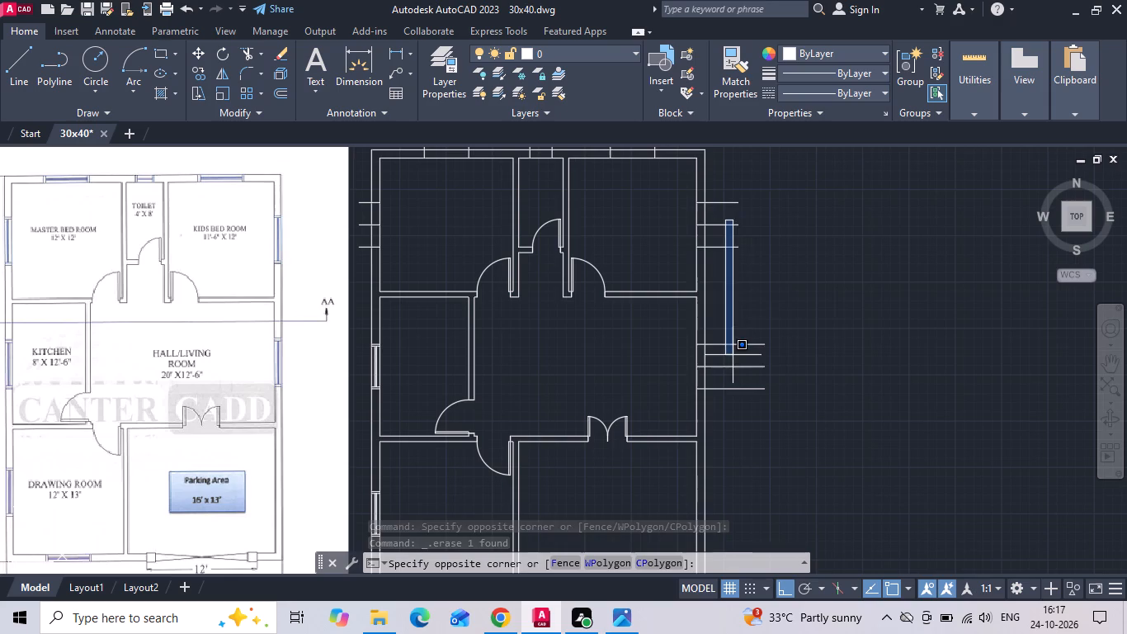
left_click(714, 234)
left_click(743, 367)
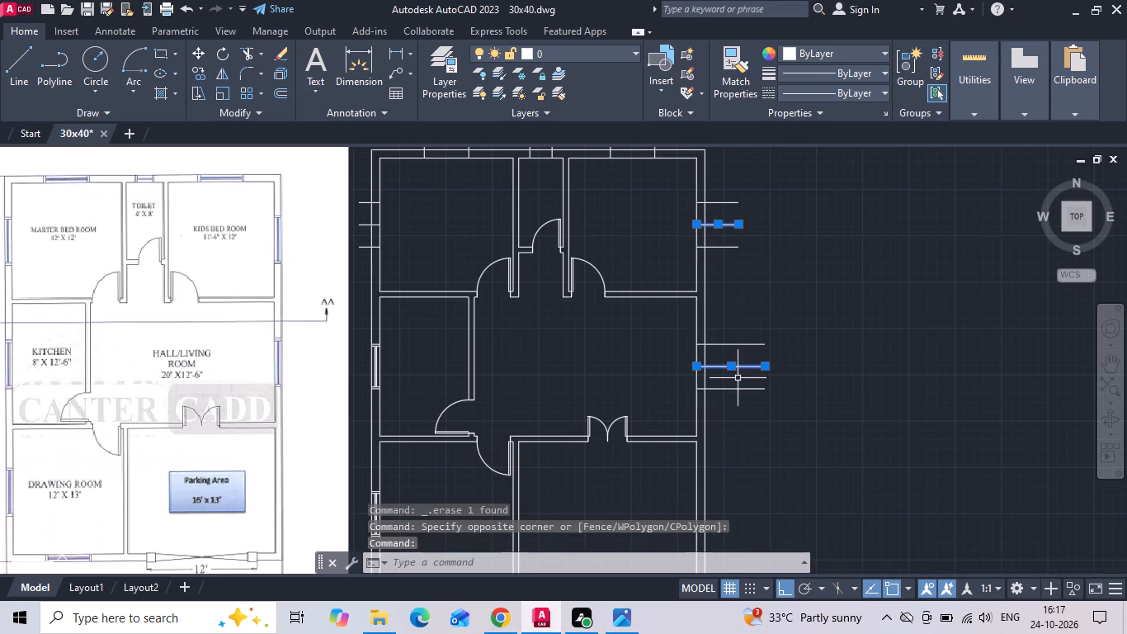
key("Delete")
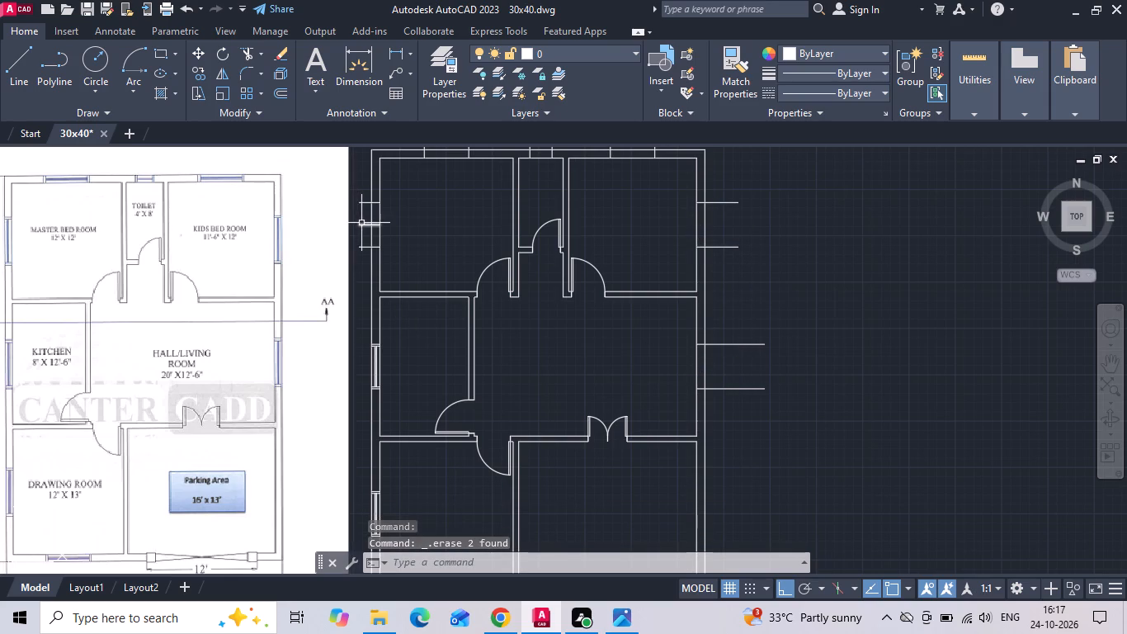
left_click(361, 223)
key("Delete")
Trim the window jamb lines that project beyond the outer wall on the left, right and top sides of the plan.
type("tr")
key("space")
key("space")
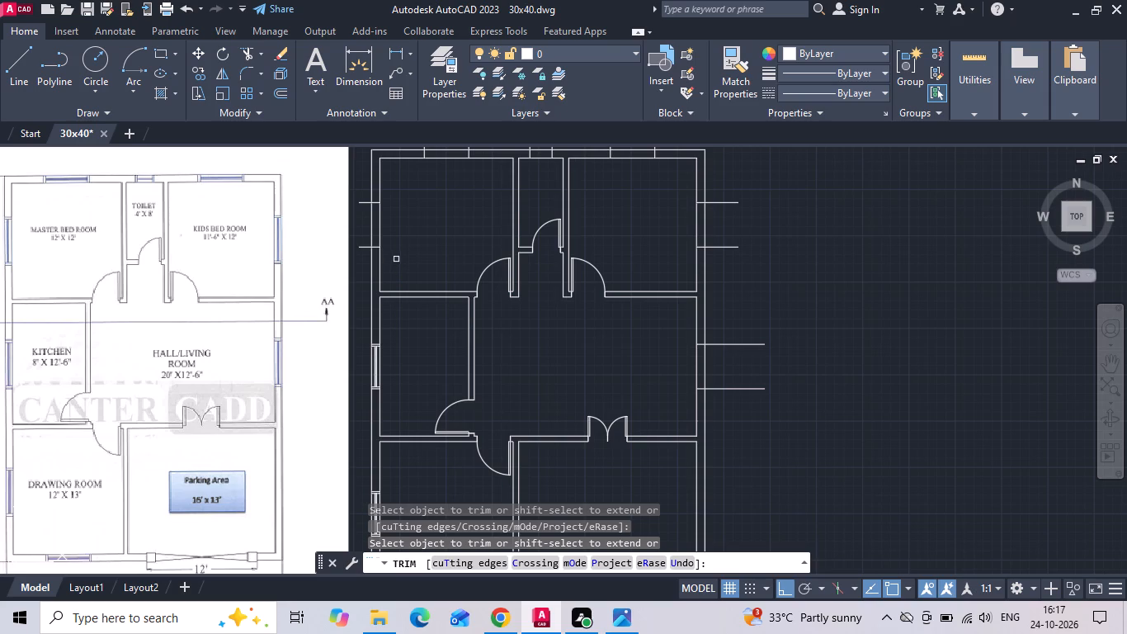
left_click(362, 188)
left_click(363, 324)
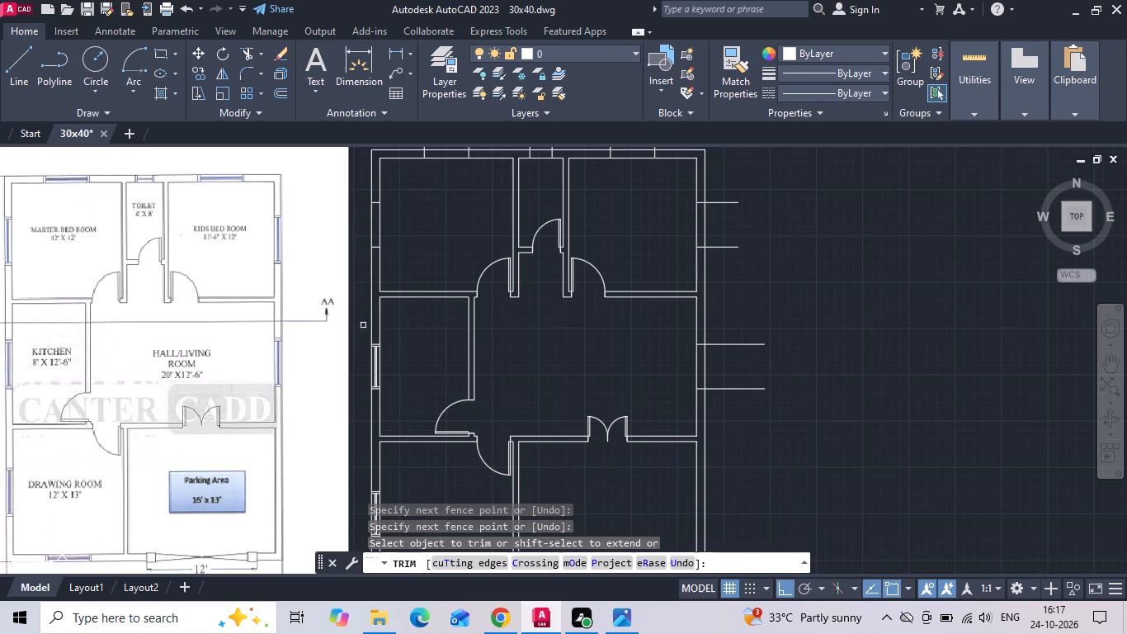
left_click_drag(725, 185, 728, 192)
left_click(741, 449)
middle_click_drag(782, 309, 788, 372)
left_click(405, 194)
left_click(719, 191)
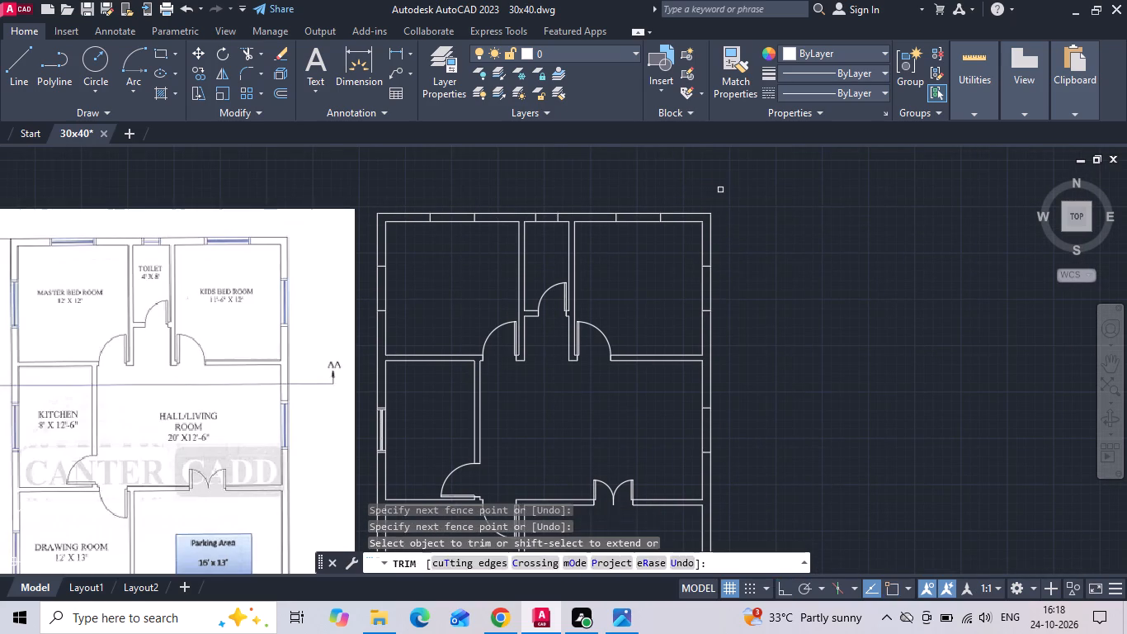
key("Escape")
Save the drawing.
key("ctrl+s")
key("ctrl+s")
key("ctrl+s")
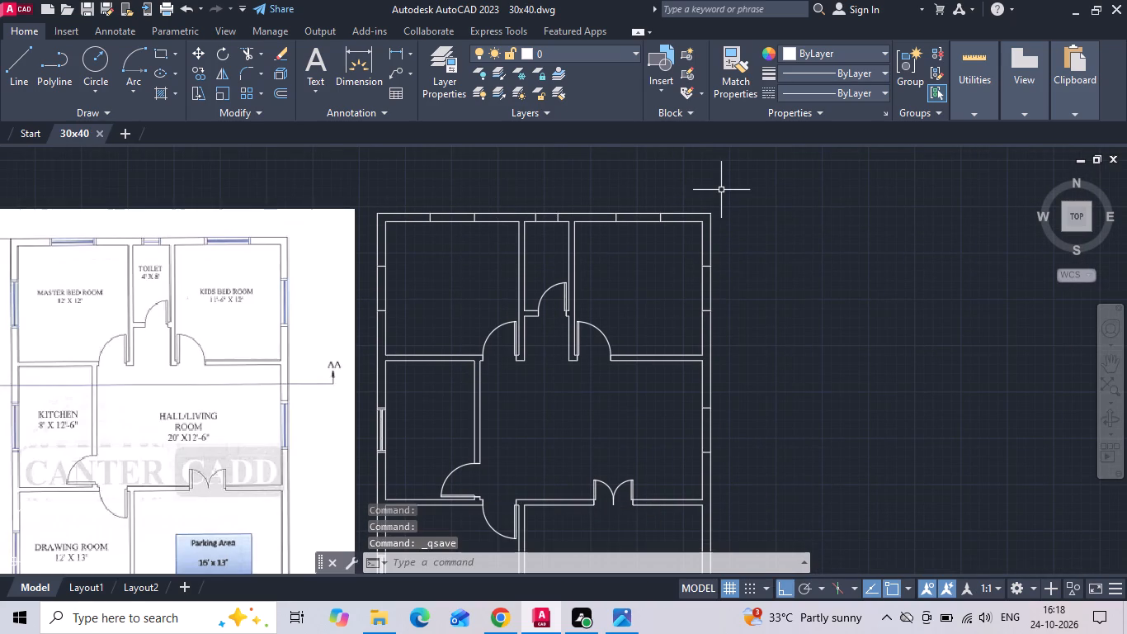
Offset both window jambs on the master bedroom's left wall 2" inward to form the window frame.
type("o")
key("space")
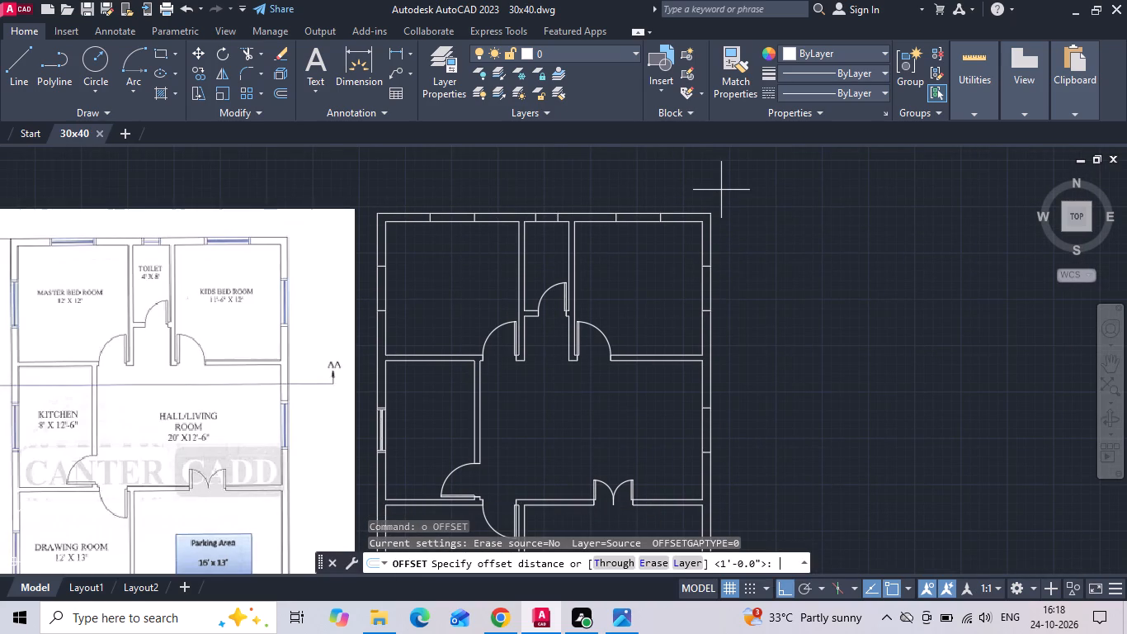
key("2")
key("space")
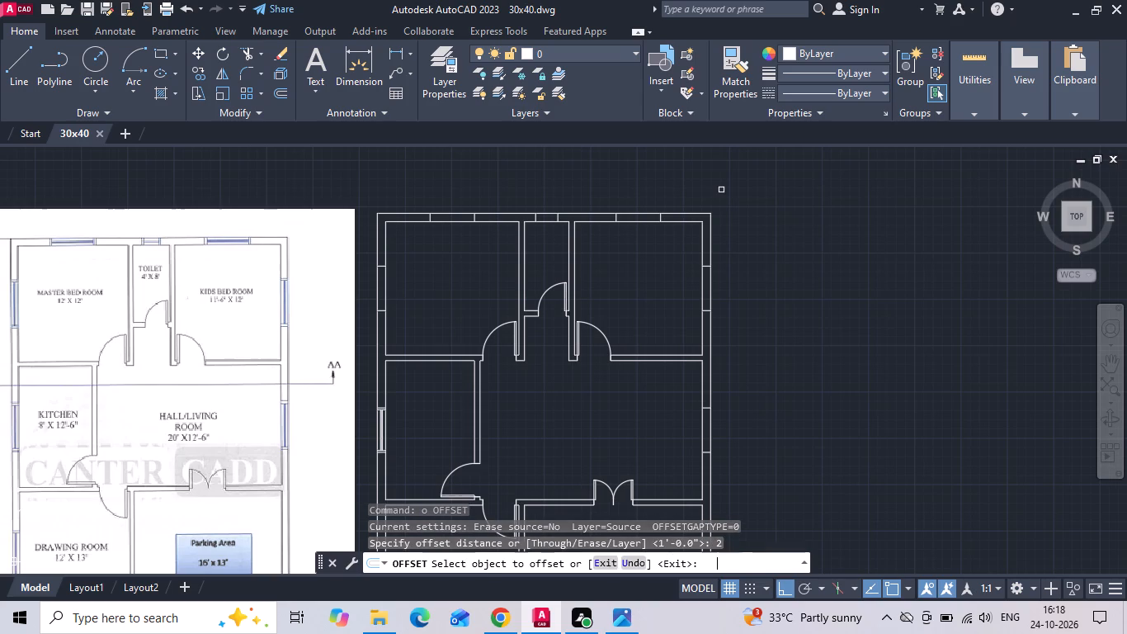
scroll(360, 292, "up", 2)
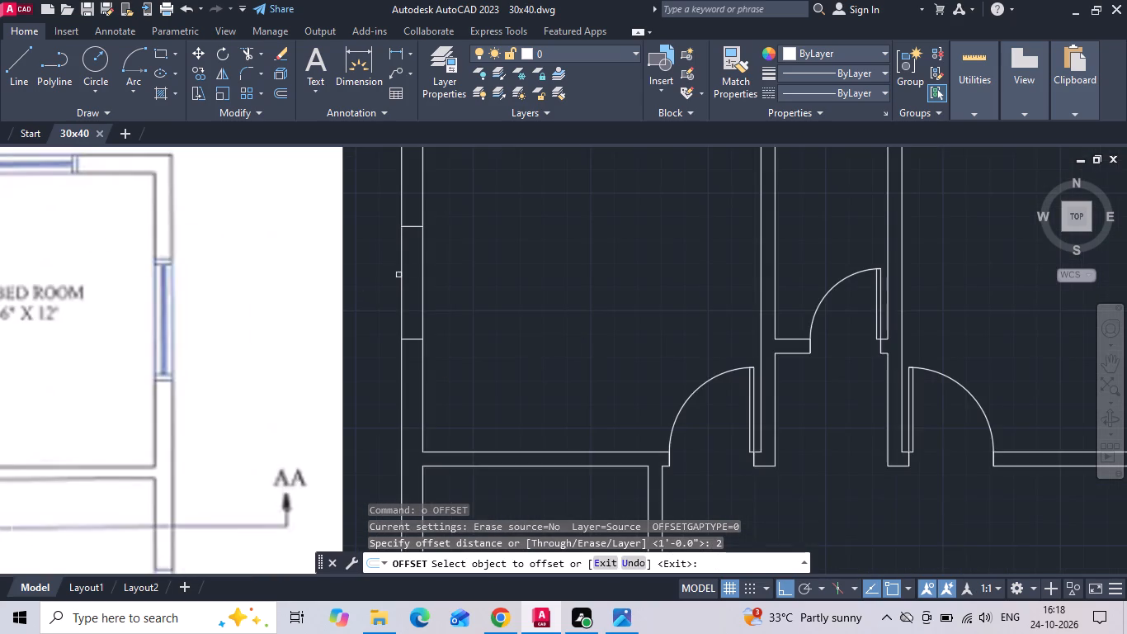
scroll(412, 259, "up", 2)
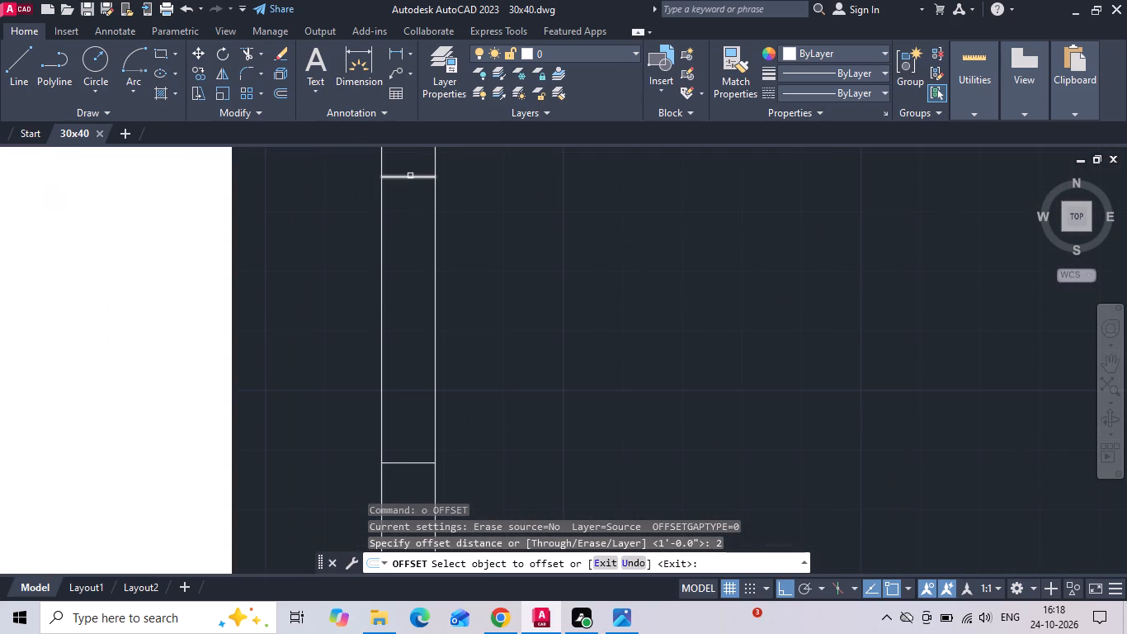
left_click(410, 177)
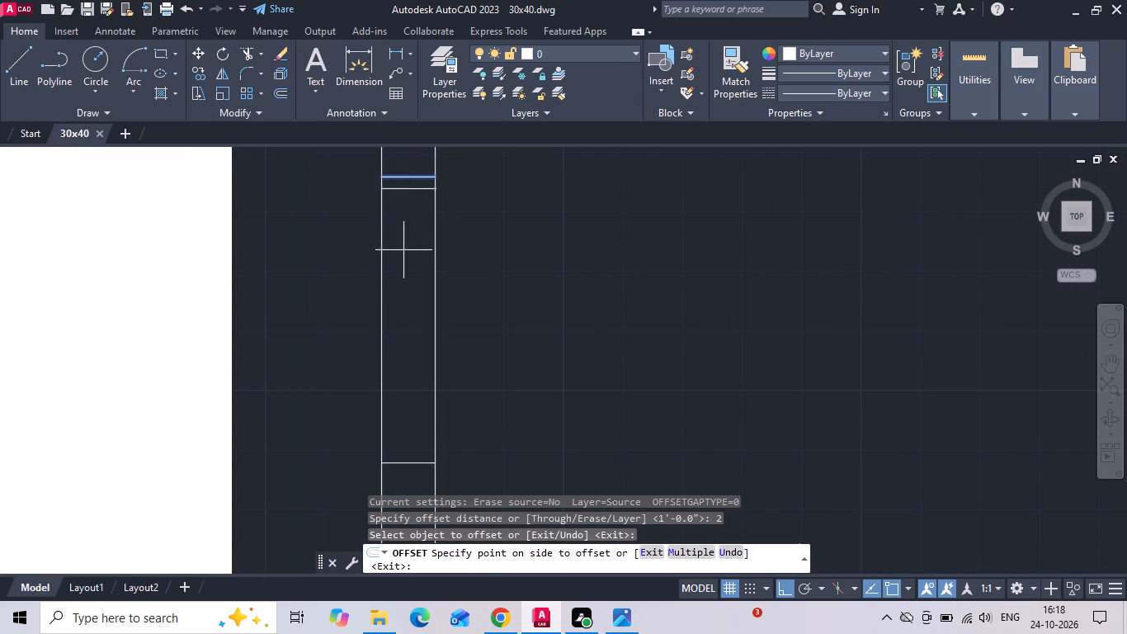
left_click(403, 250)
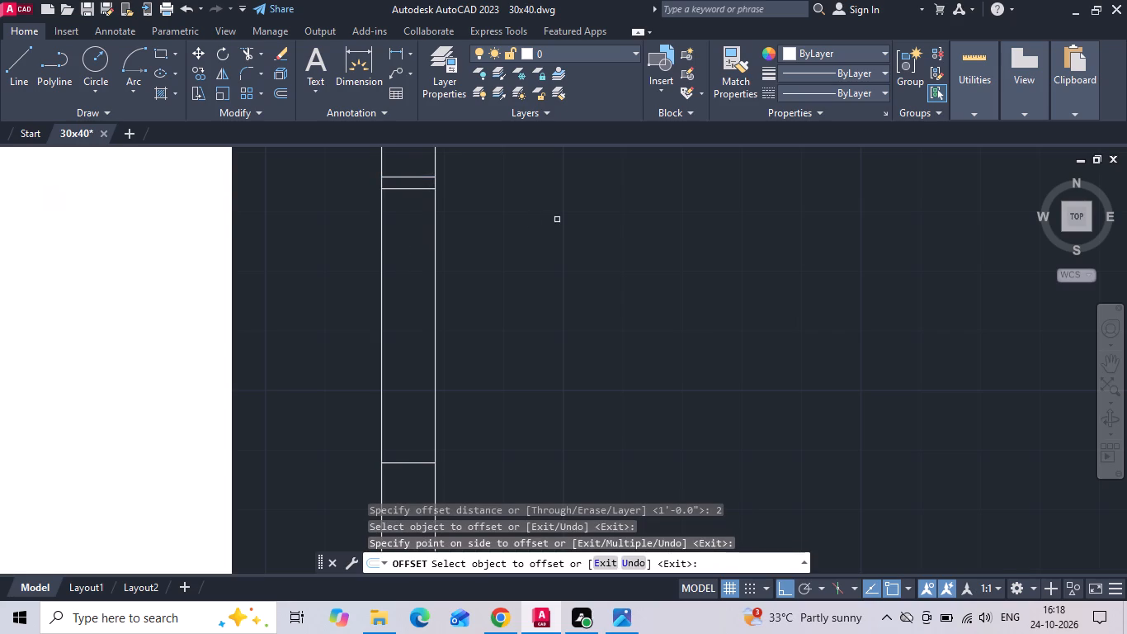
scroll(559, 217, "down", 1)
middle_click_drag(535, 299, 533, 277)
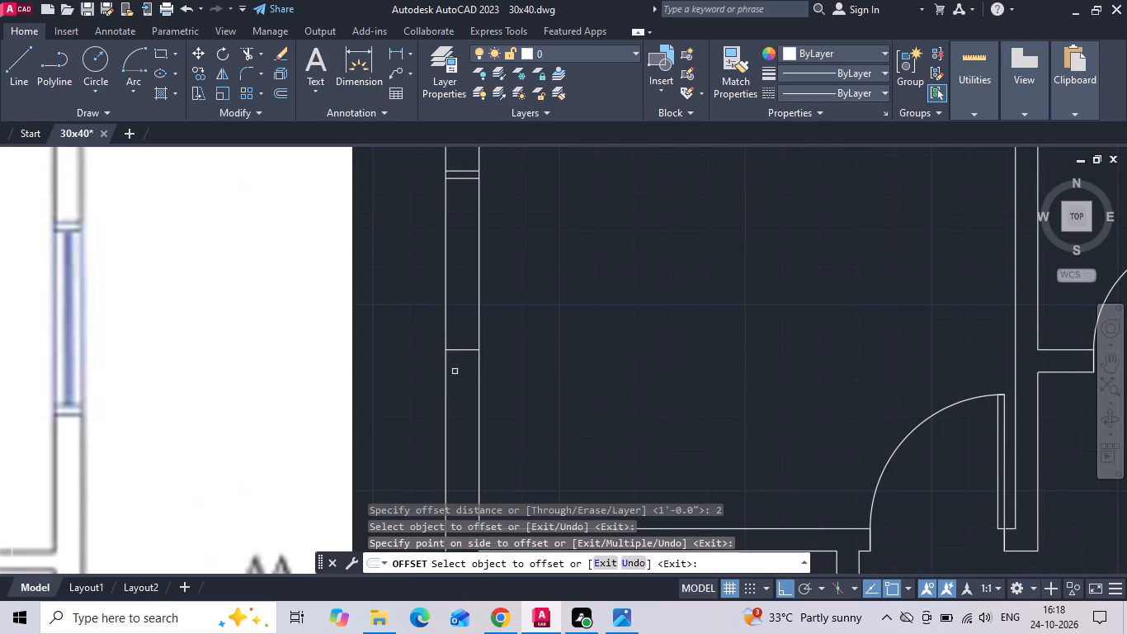
left_click_drag(460, 349, 466, 322)
left_click(469, 289)
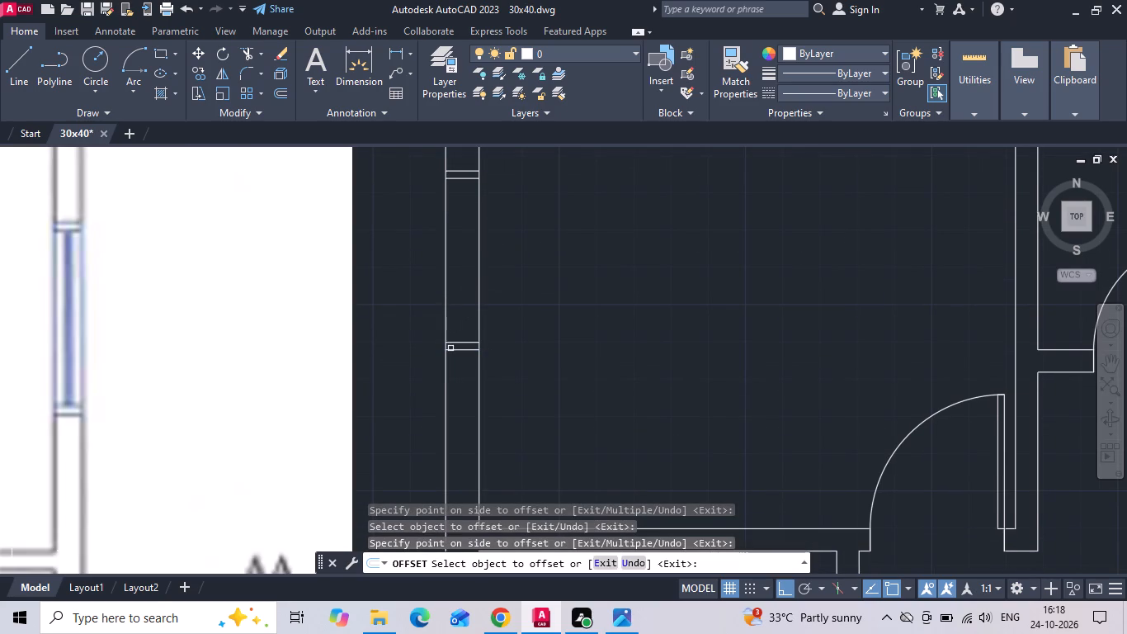
key("ctrl+z")
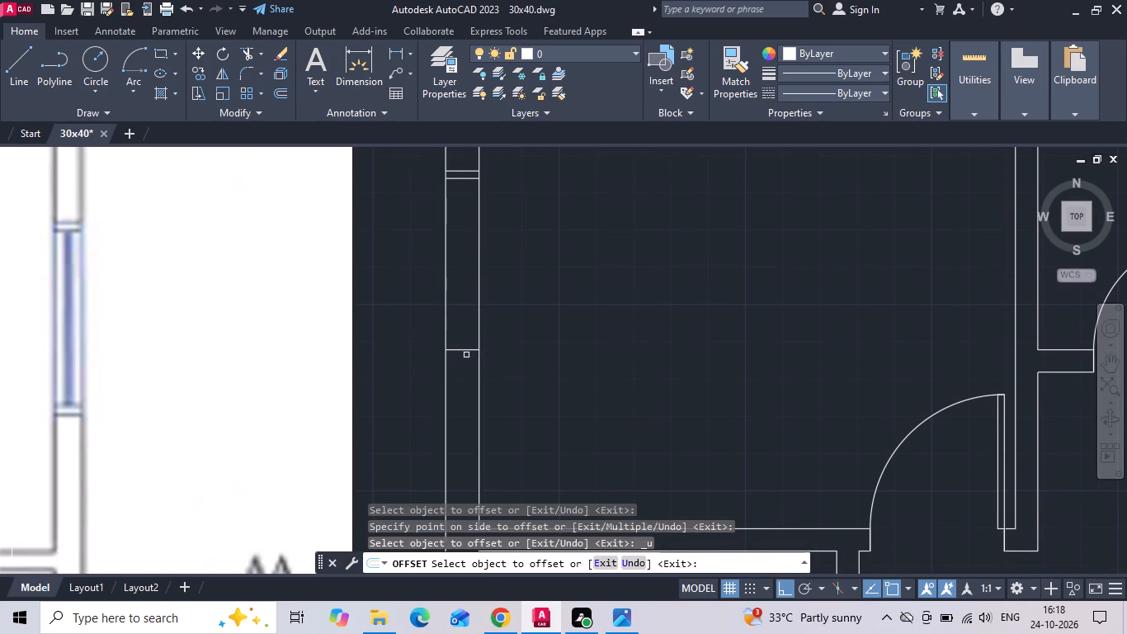
left_click(466, 347)
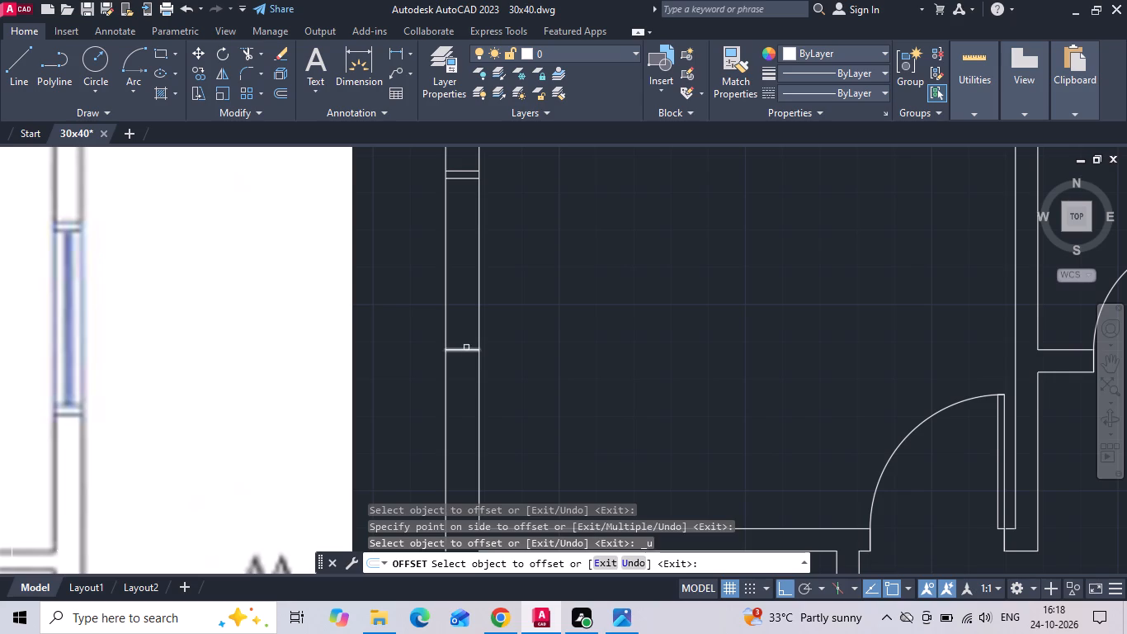
left_click(454, 348)
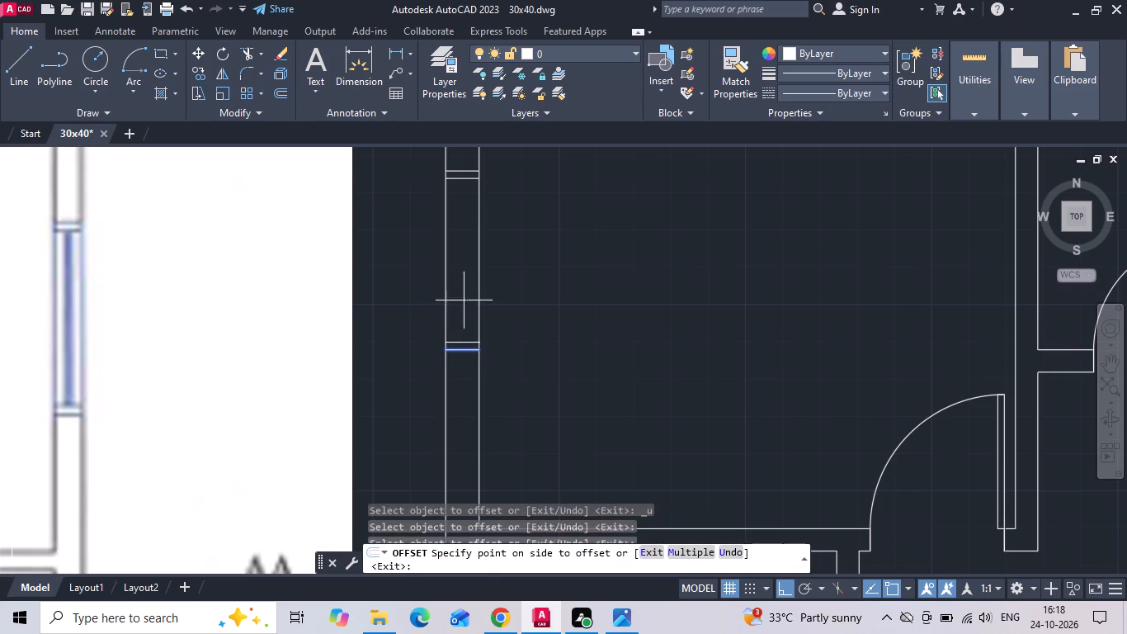
left_click(465, 286)
Offset both window jambs on the master bedroom's top wall 2" inward to form the window frame.
scroll(529, 319, "down", 1)
middle_click_drag(558, 265, 493, 437)
scroll(576, 272, "up", 2)
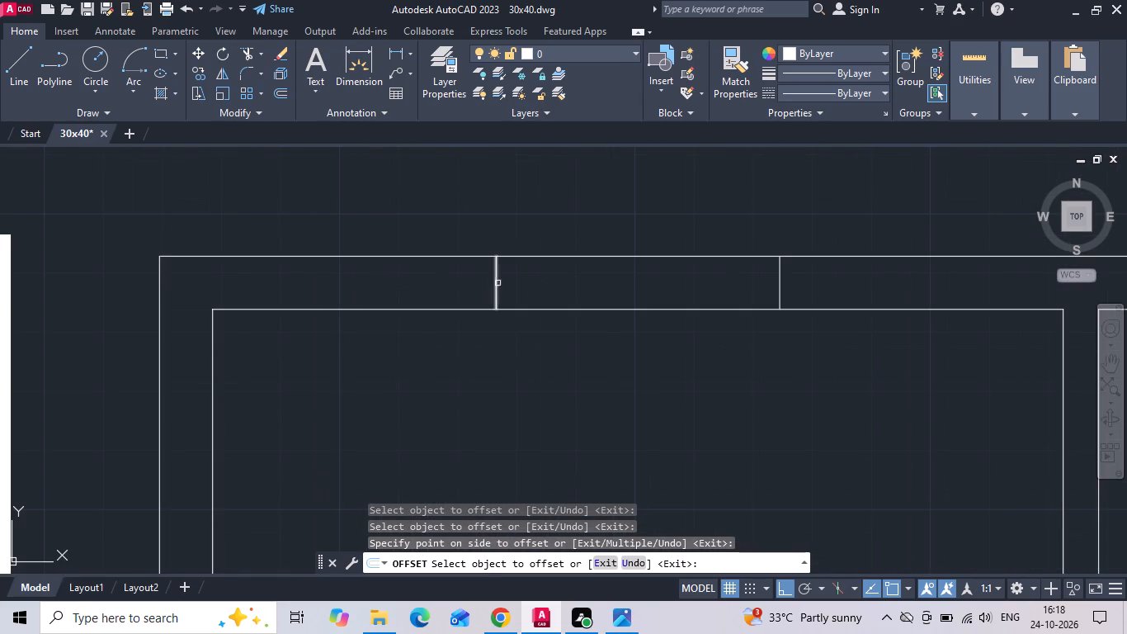
left_click(498, 283)
left_click(584, 286)
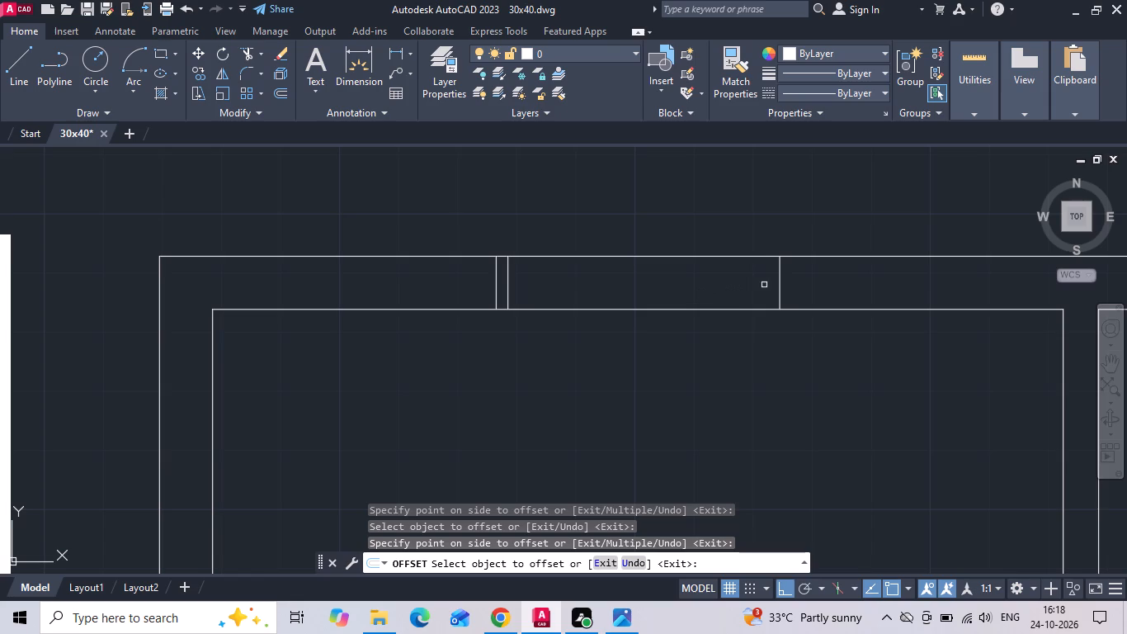
left_click(778, 284)
left_click(728, 292)
Offset both jambs of the small middle room's top wall window 2" inward to form the window frame.
middle_click_drag(781, 390, 190, 395)
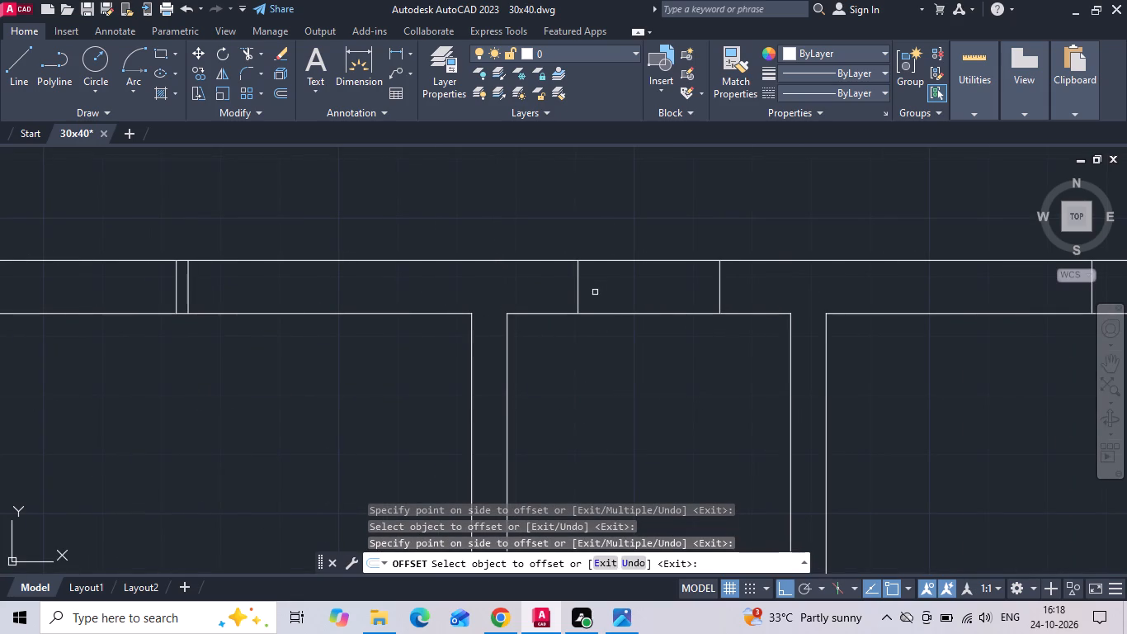
left_click(578, 287)
left_click(630, 286)
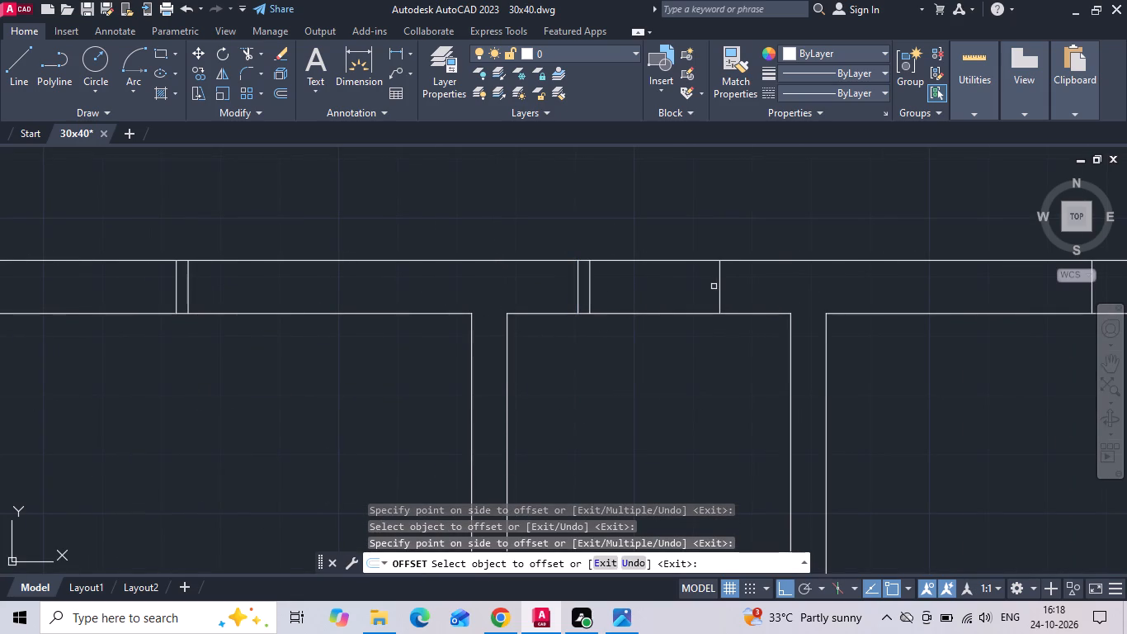
left_click(719, 292)
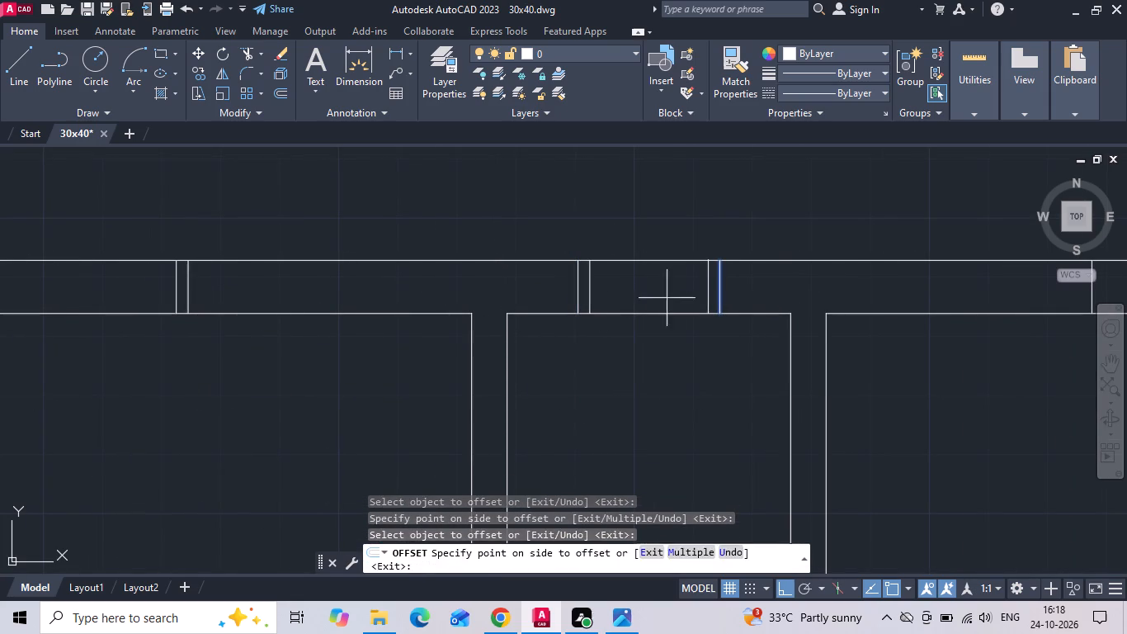
left_click(667, 298)
Offset both window jambs on the kids bedroom's top wall 2" inward to form the window frame.
middle_click_drag(682, 389, 300, 386)
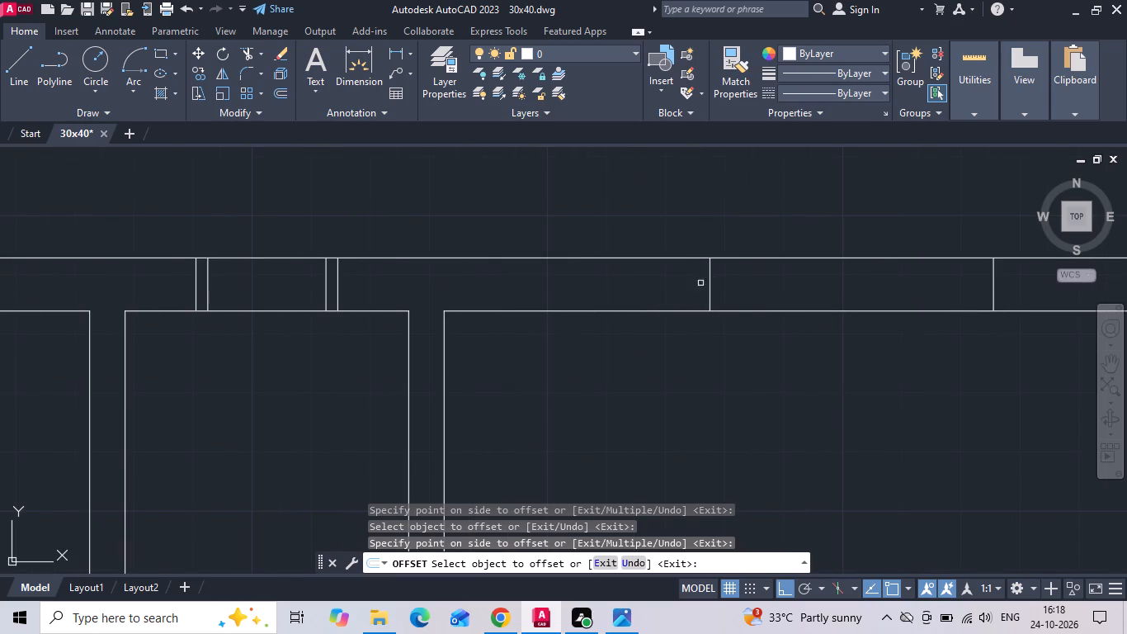
left_click_drag(711, 290, 762, 282)
left_click(792, 277)
middle_click_drag(823, 284, 417, 290)
left_click(586, 293)
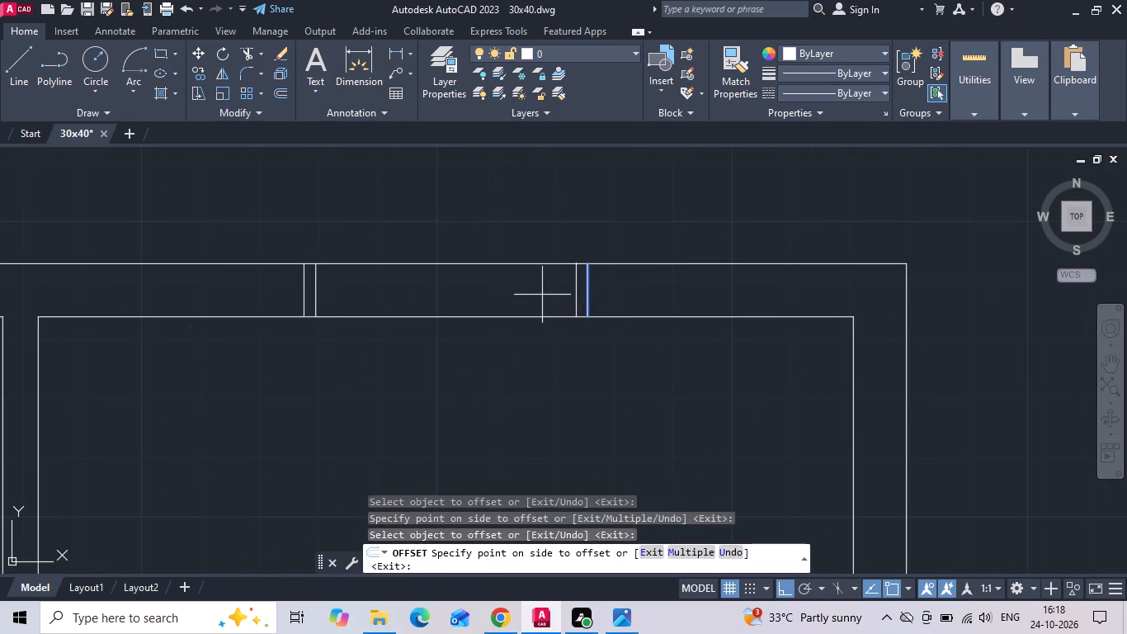
left_click(528, 297)
Offset both window jambs on the kids bedroom's right wall 2" inward to form the window frame.
scroll(528, 211, "down", 3)
scroll(611, 319, "up", 3)
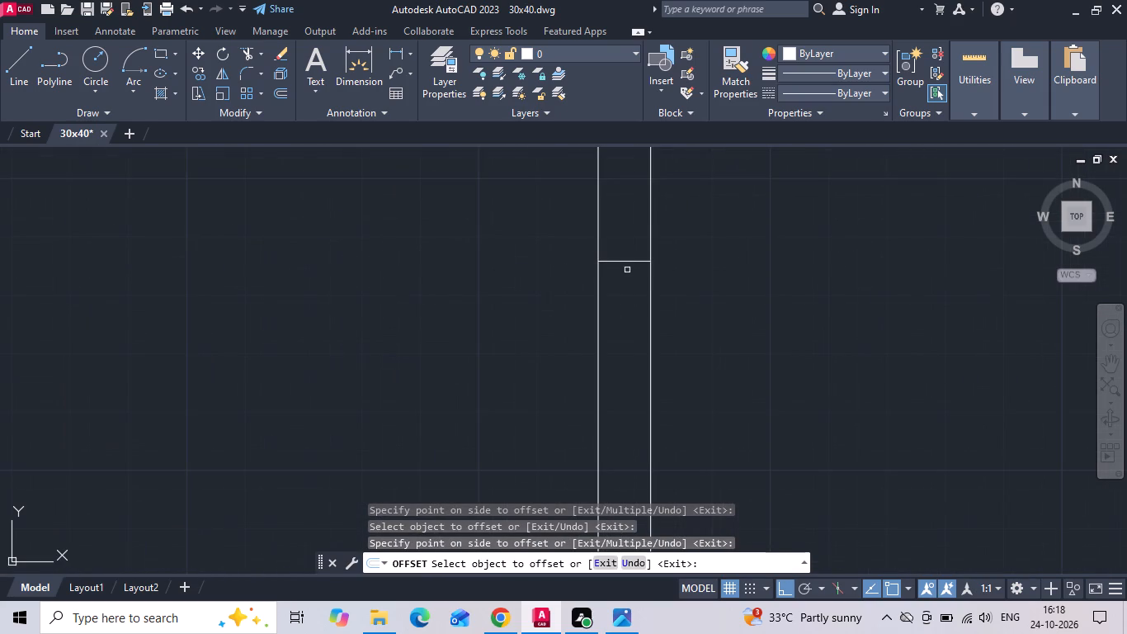
left_click(628, 263)
left_click(619, 334)
scroll(727, 211, "down", 2)
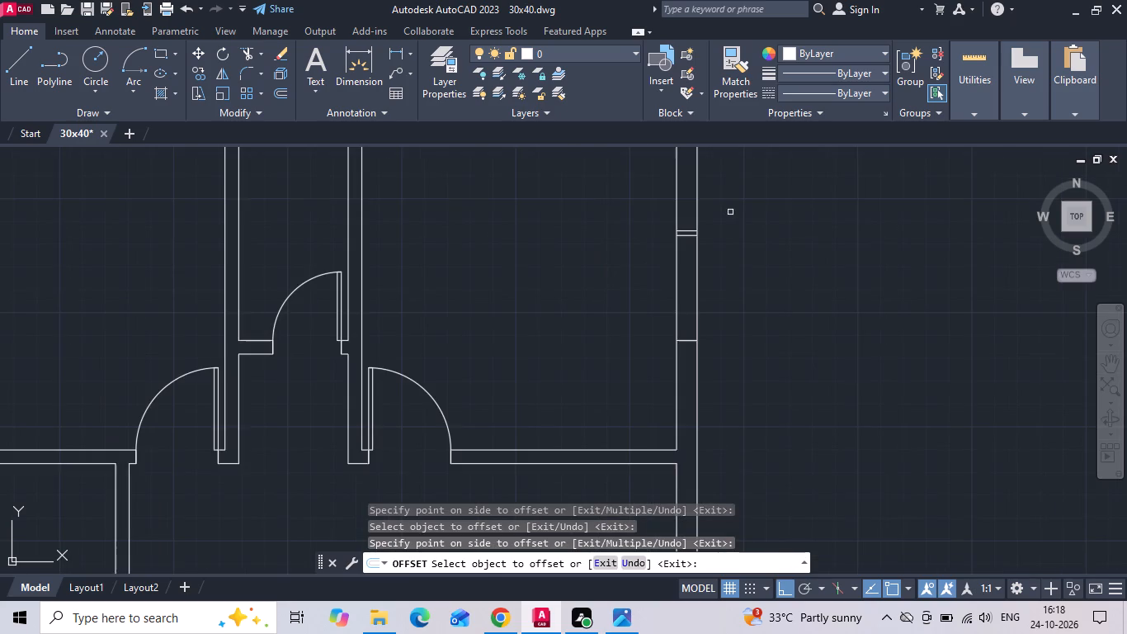
scroll(688, 315, "up", 2)
left_click(671, 376)
left_click(673, 299)
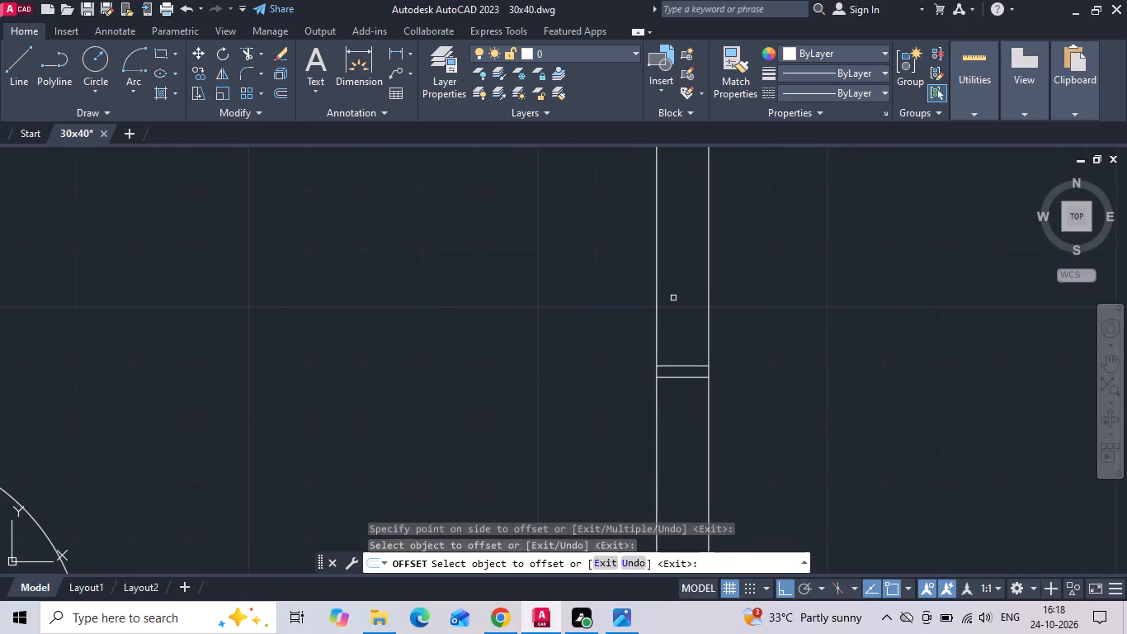
Offset both window jambs on the living room's right wall 2" inward to form the window frame.
scroll(741, 276, "down", 4)
scroll(749, 417, "up", 3)
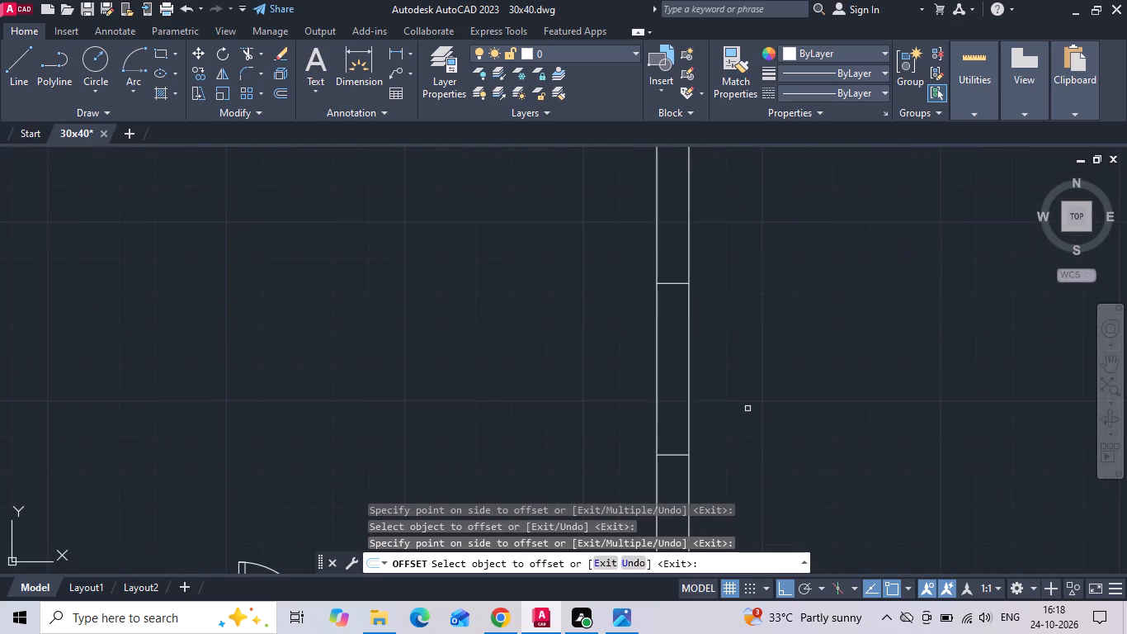
middle_click_drag(747, 363, 732, 293)
left_click(662, 214)
left_click(647, 285)
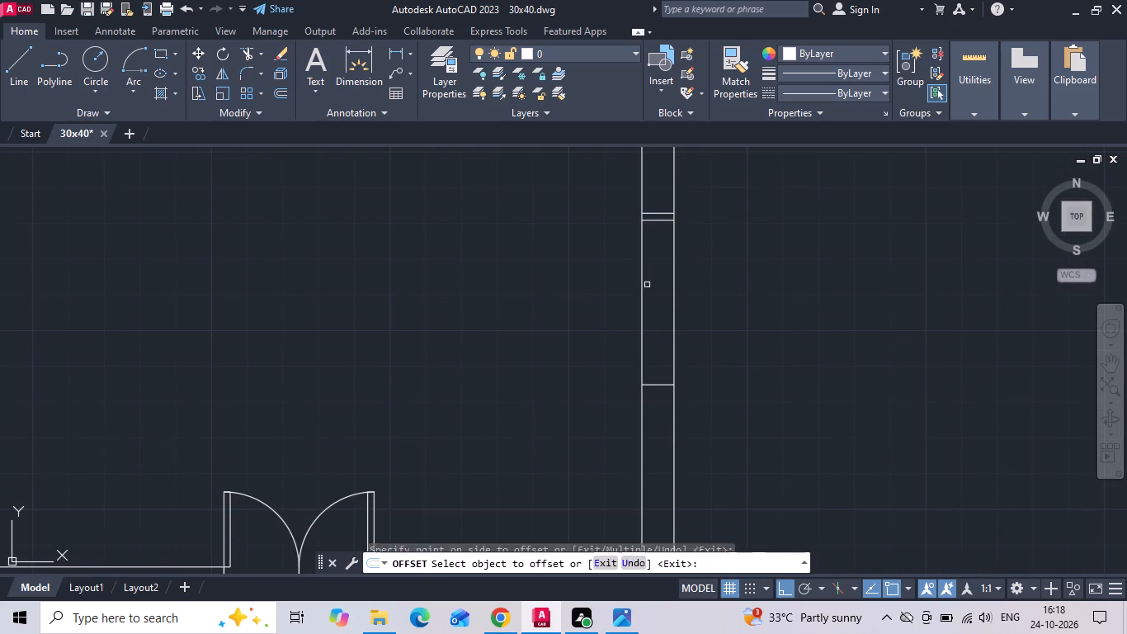
left_click_drag(658, 386, 658, 377)
left_click(661, 331)
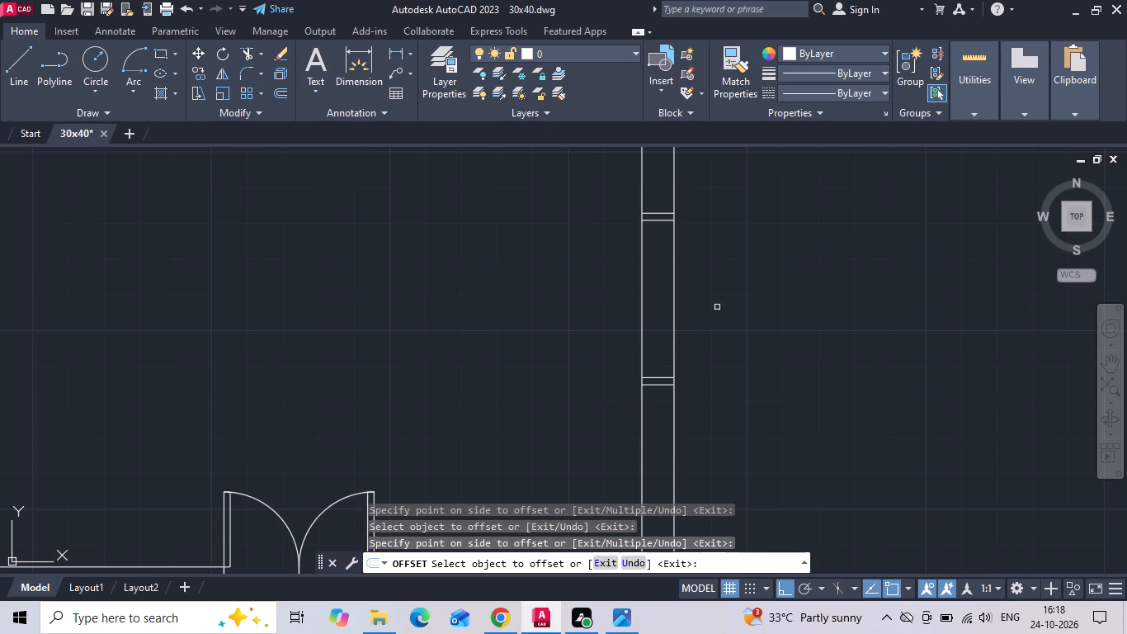
scroll(796, 301, "down", 2)
key("Escape")
Draw a centre glazing line between the frame midpoints of the living room's right wall window.
type("l")
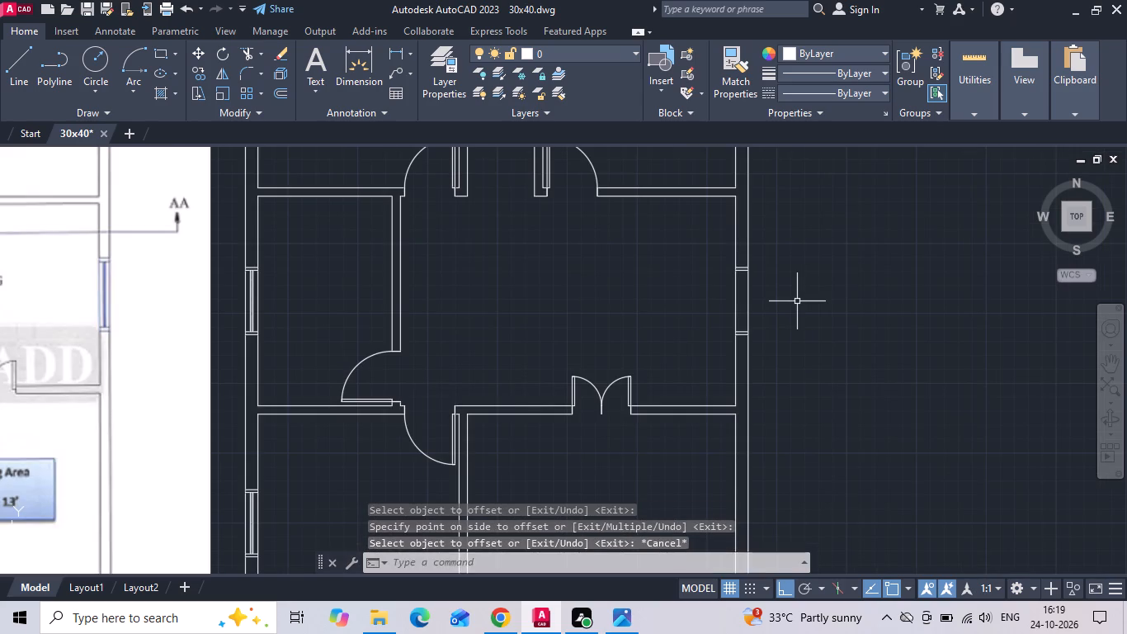
key("space")
scroll(766, 300, "up", 2)
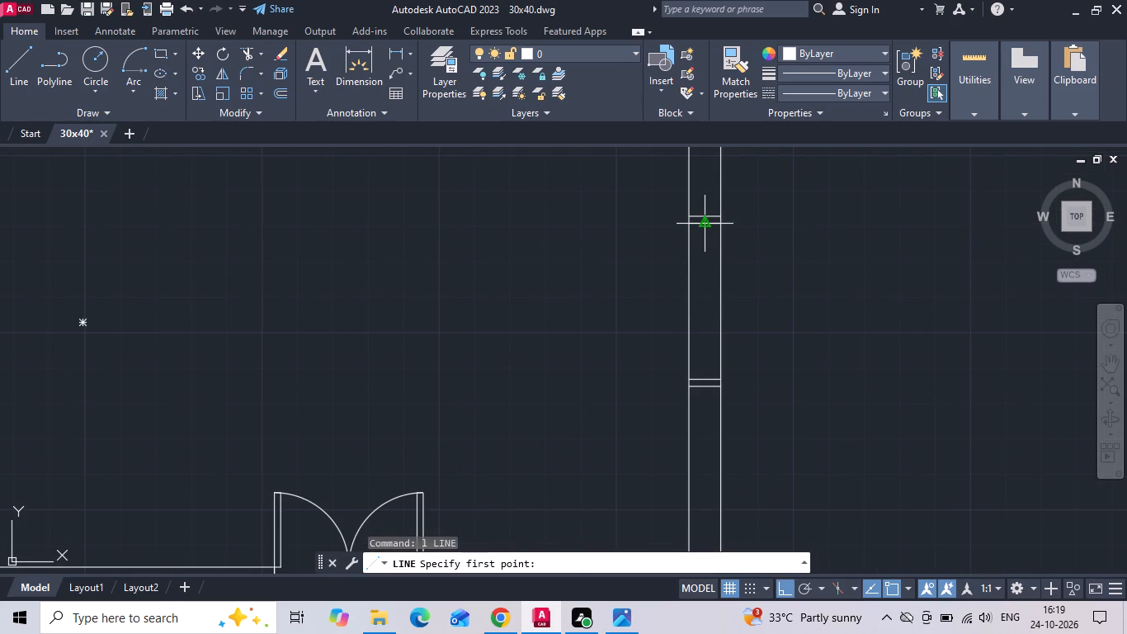
left_click_drag(706, 227, 707, 238)
left_click(700, 380)
key("space")
scroll(865, 324, "down", 2)
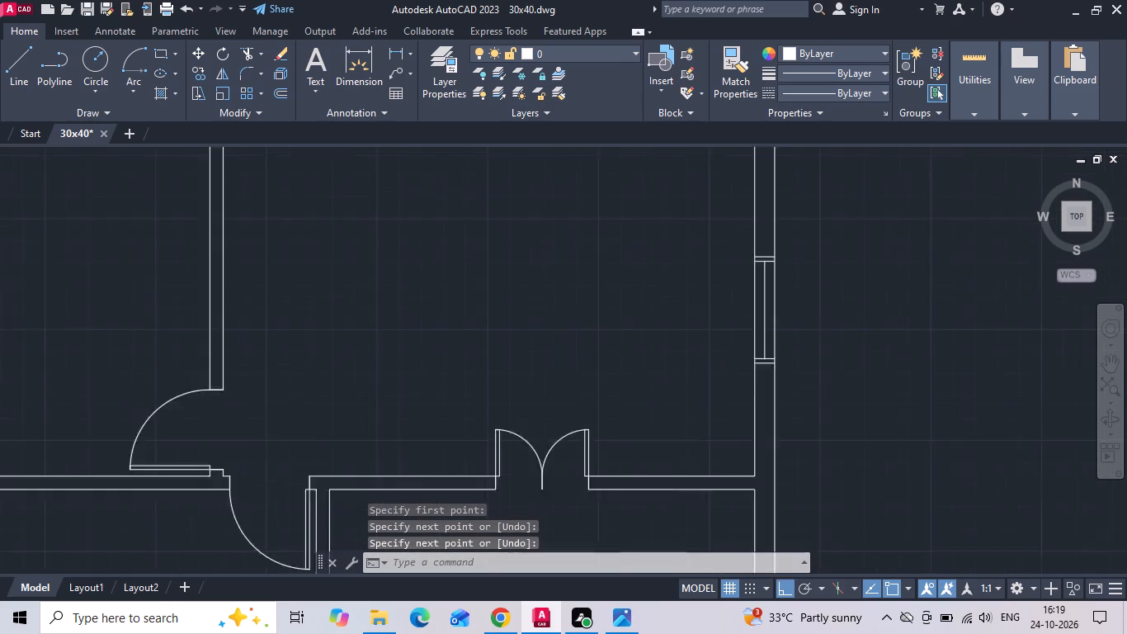
Draw a centre glazing line between the frame midpoints of the kids bedroom's right wall window.
middle_click_drag(409, 245, 389, 401)
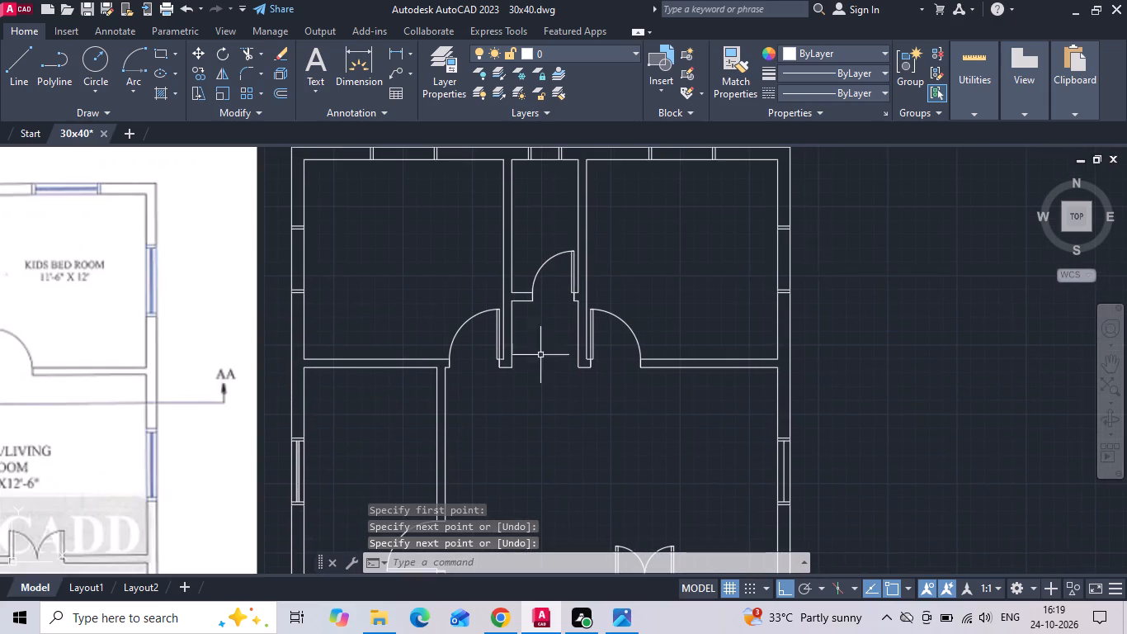
scroll(815, 245, "up", 2)
key("space")
scroll(727, 209, "up", 2)
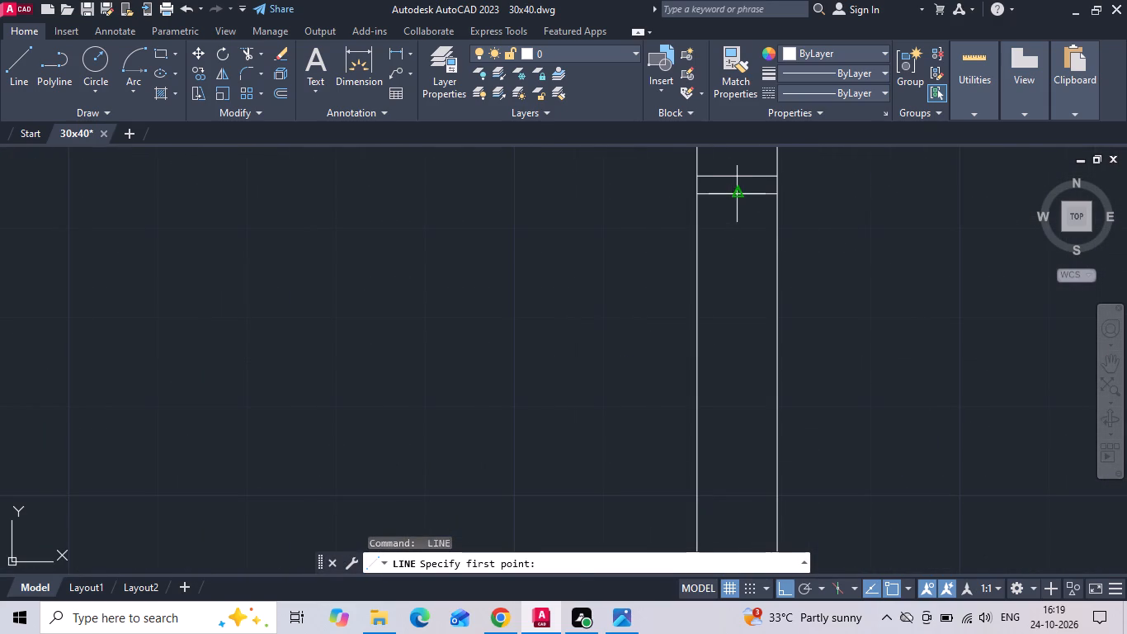
left_click(738, 192)
scroll(733, 217, "down", 1)
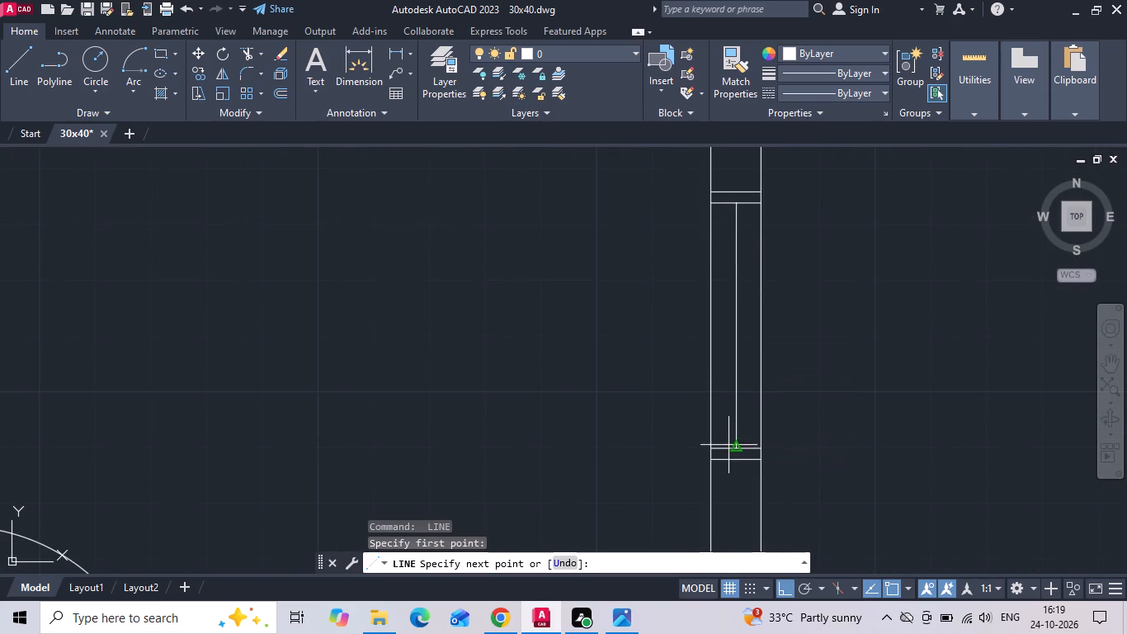
left_click(732, 448)
key("space")
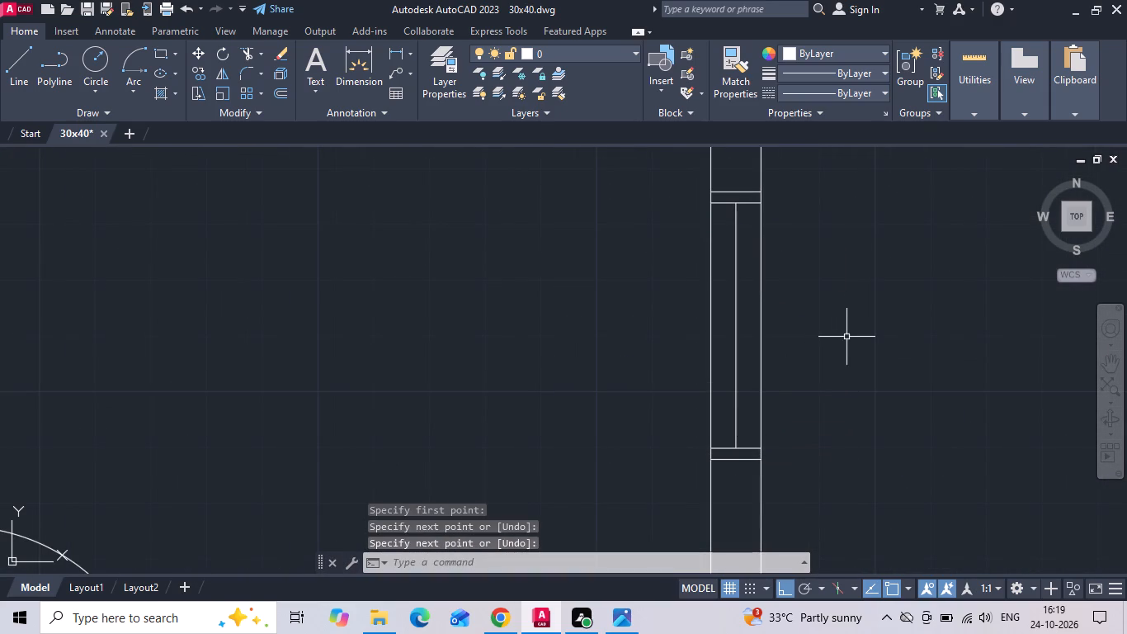
Draw a centre glazing line between the frame midpoints of the master bedroom's left wall window.
scroll(889, 315, "down", 1)
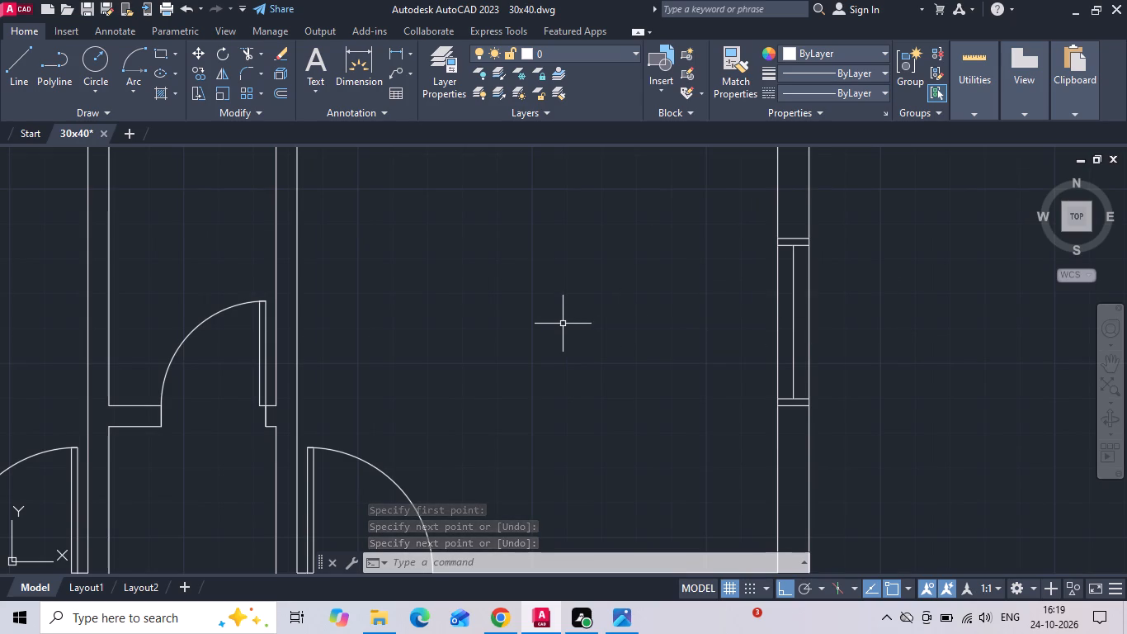
middle_click_drag(591, 334, 672, 327)
scroll(719, 336, "down", 2)
scroll(290, 340, "up", 1)
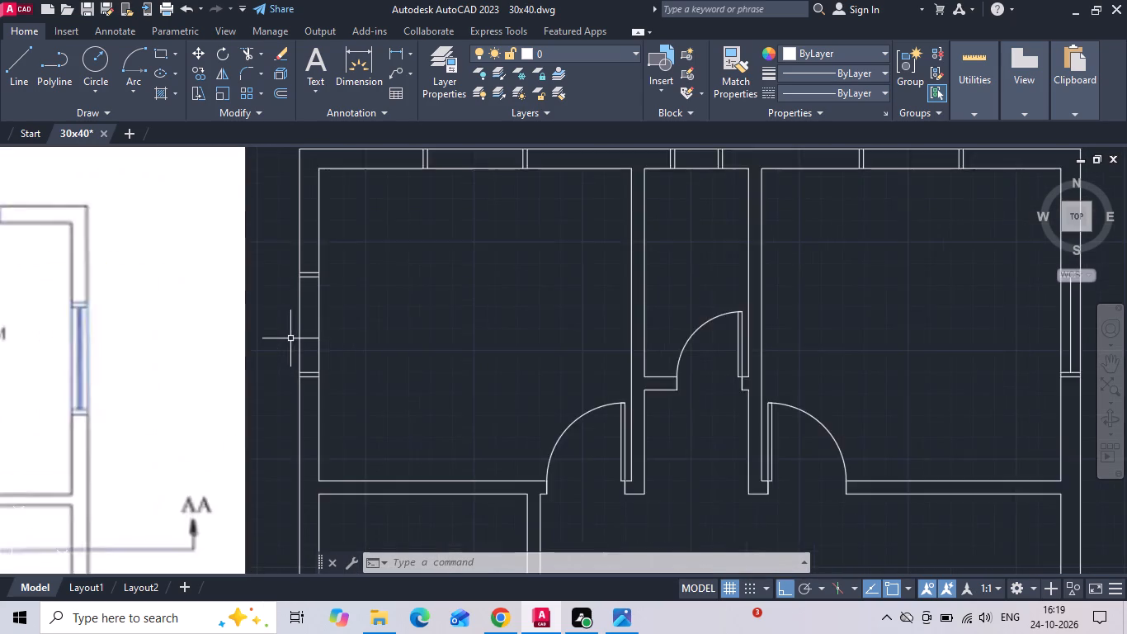
scroll(290, 338, "up", 1)
key("space")
left_click(319, 244)
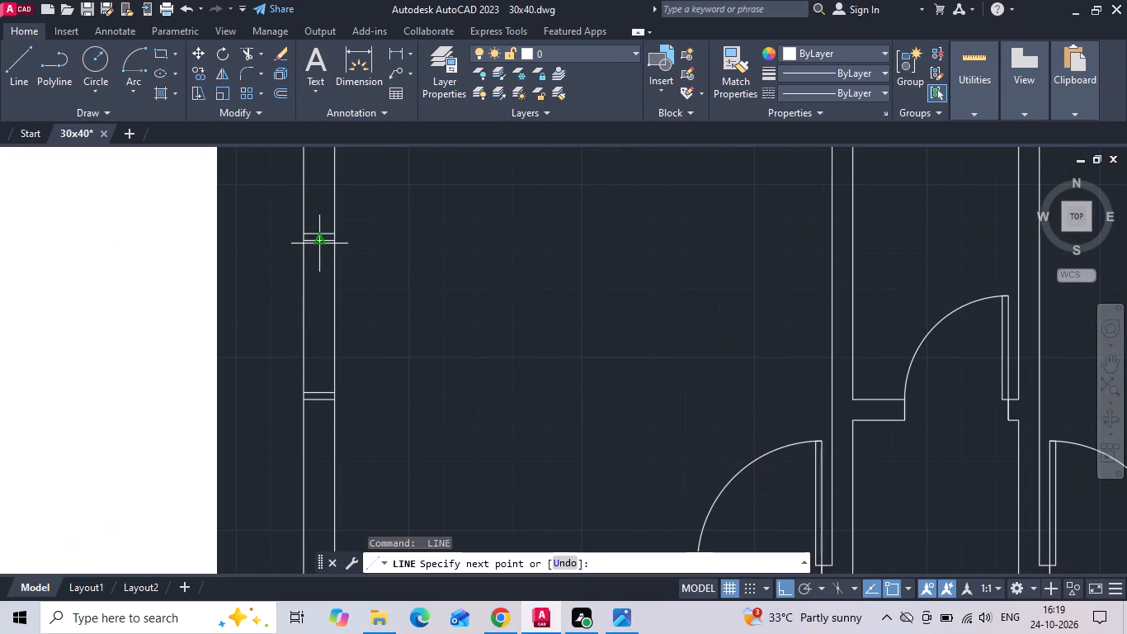
scroll(316, 300, "up", 1)
left_click(319, 449)
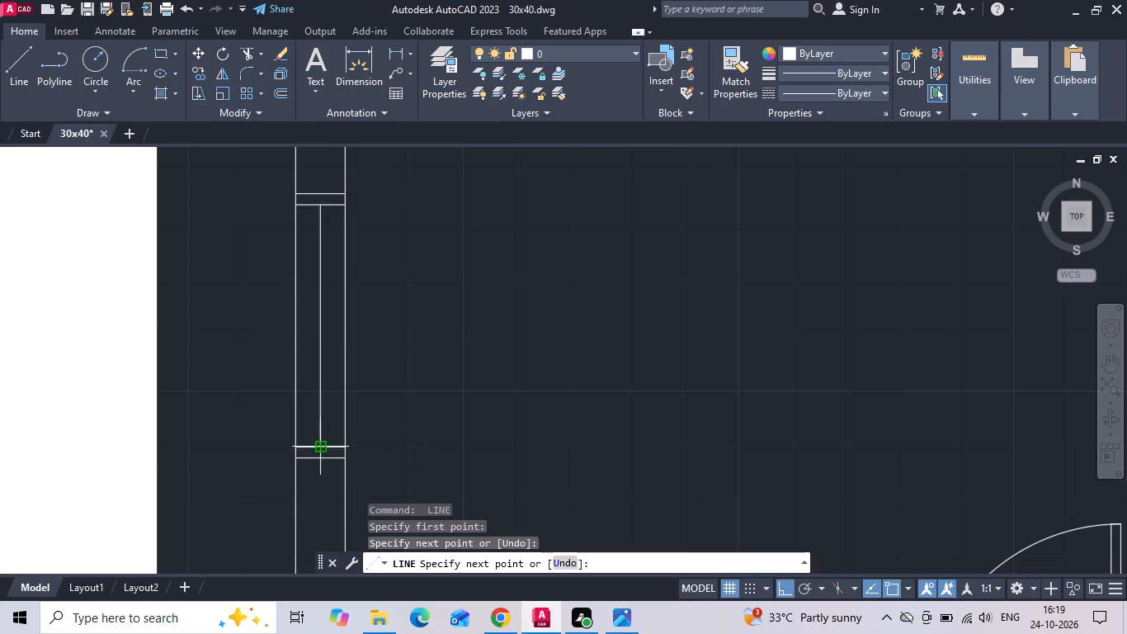
key("space")
Draw a centre glazing line between the frame midpoints of the master bedroom's top wall window.
scroll(420, 414, "down", 1)
middle_click_drag(466, 326, 408, 430)
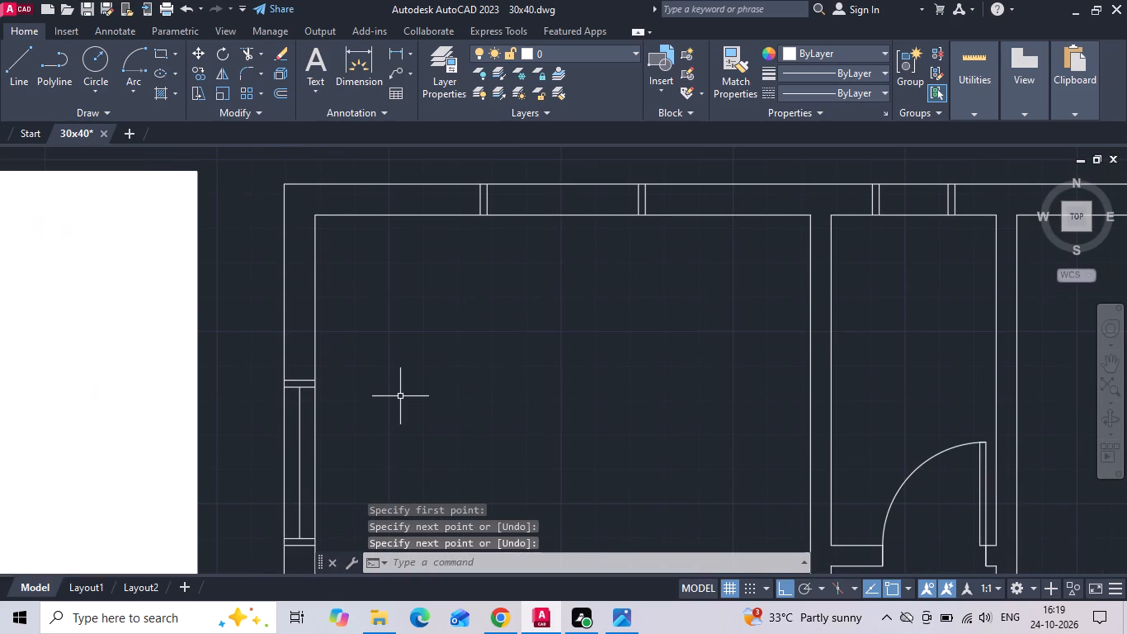
scroll(514, 200, "up", 2)
key("space")
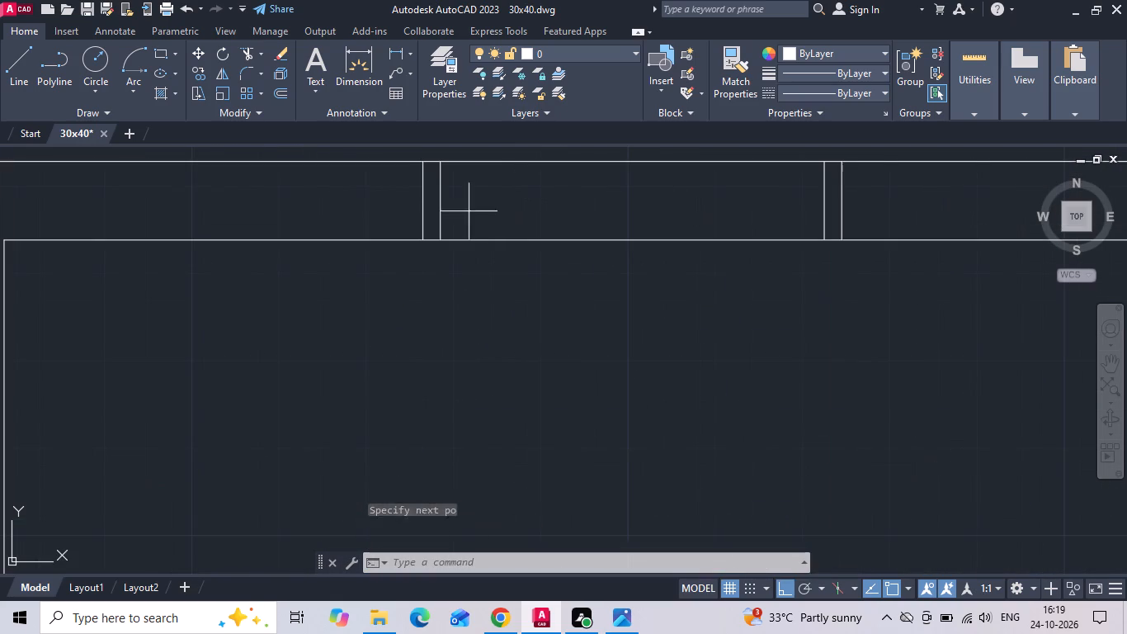
left_click(438, 208)
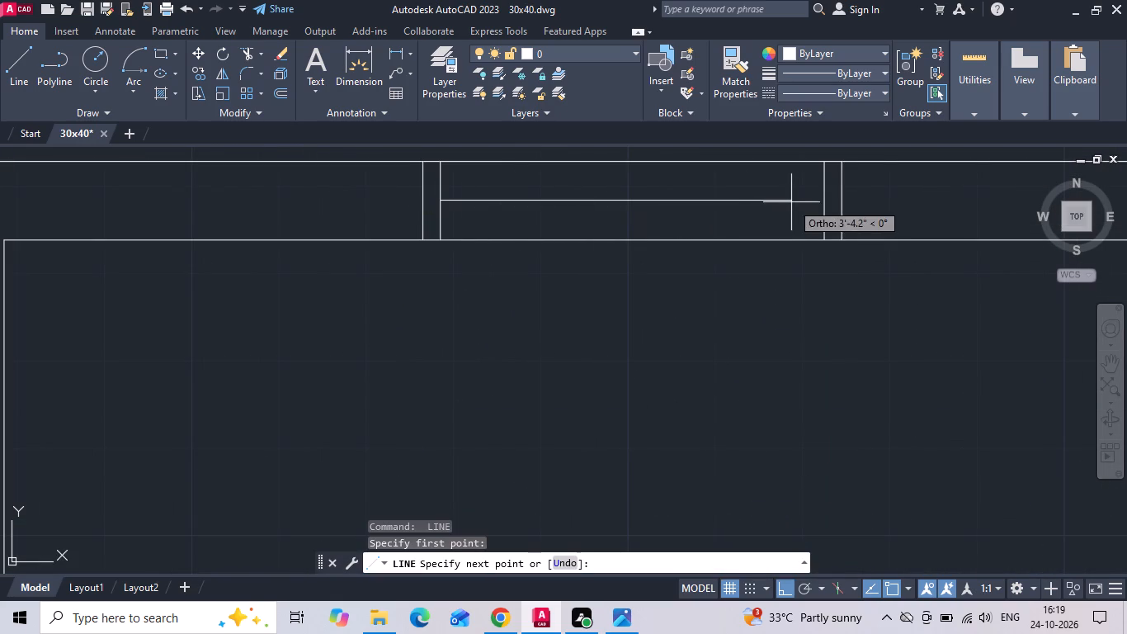
left_click(827, 204)
key("space")
Draw a centre glazing line between the frame midpoints of the small middle room's top wall window.
scroll(508, 255, "down", 2)
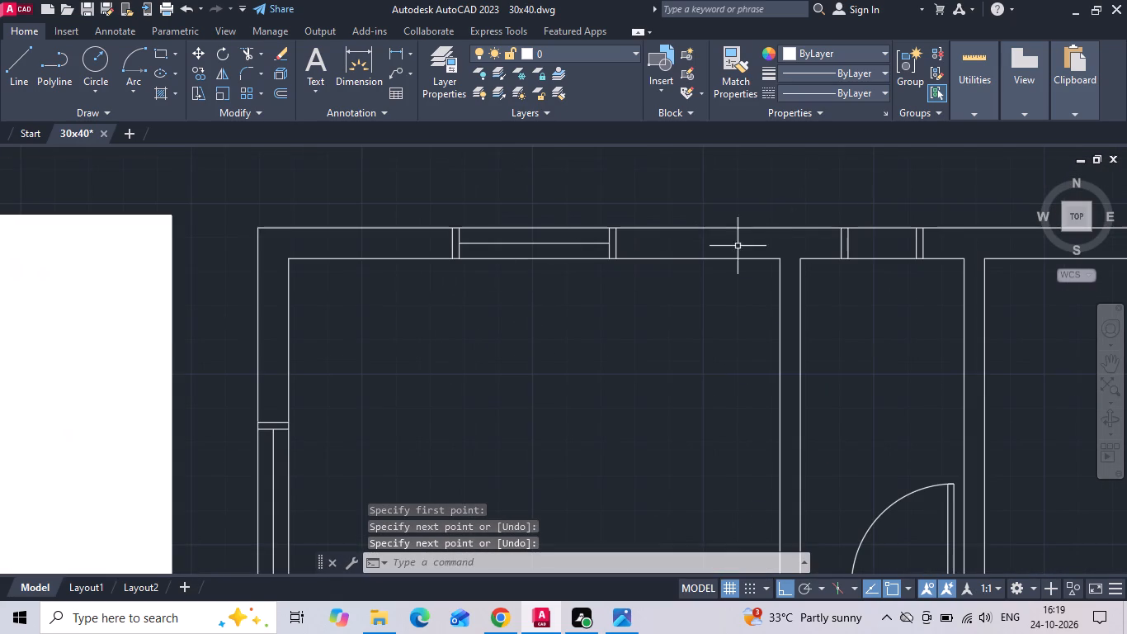
key("space")
scroll(866, 224, "up", 2)
left_click(816, 274)
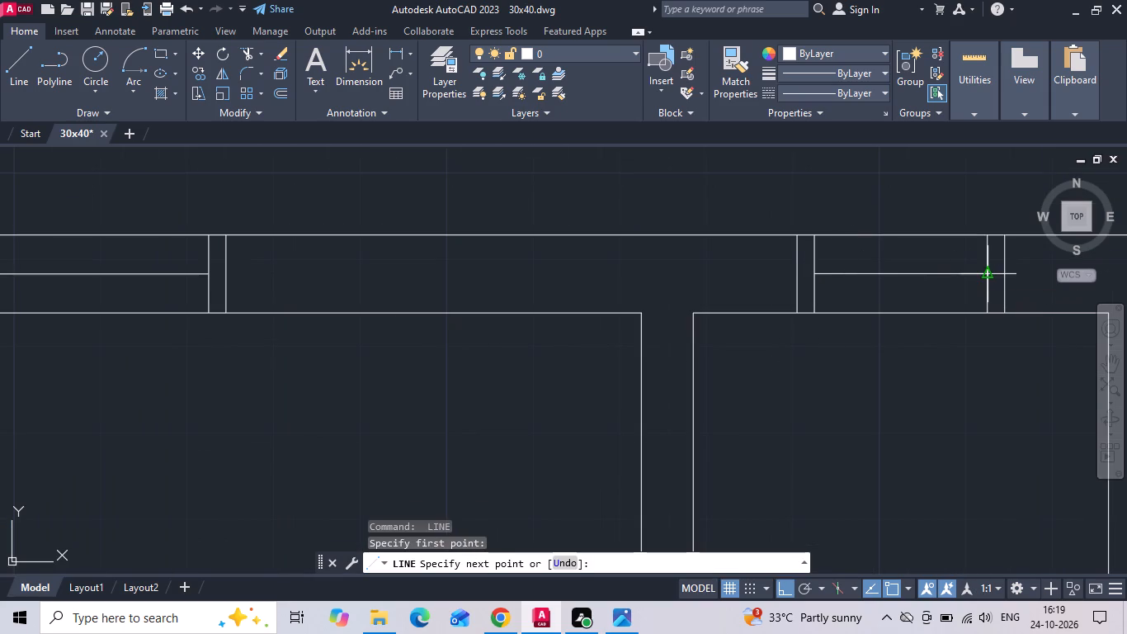
left_click(989, 273)
key("space")
Draw a centre glazing line between the frame midpoints of the kids bedroom's top wall window.
middle_click_drag(933, 282, 363, 297)
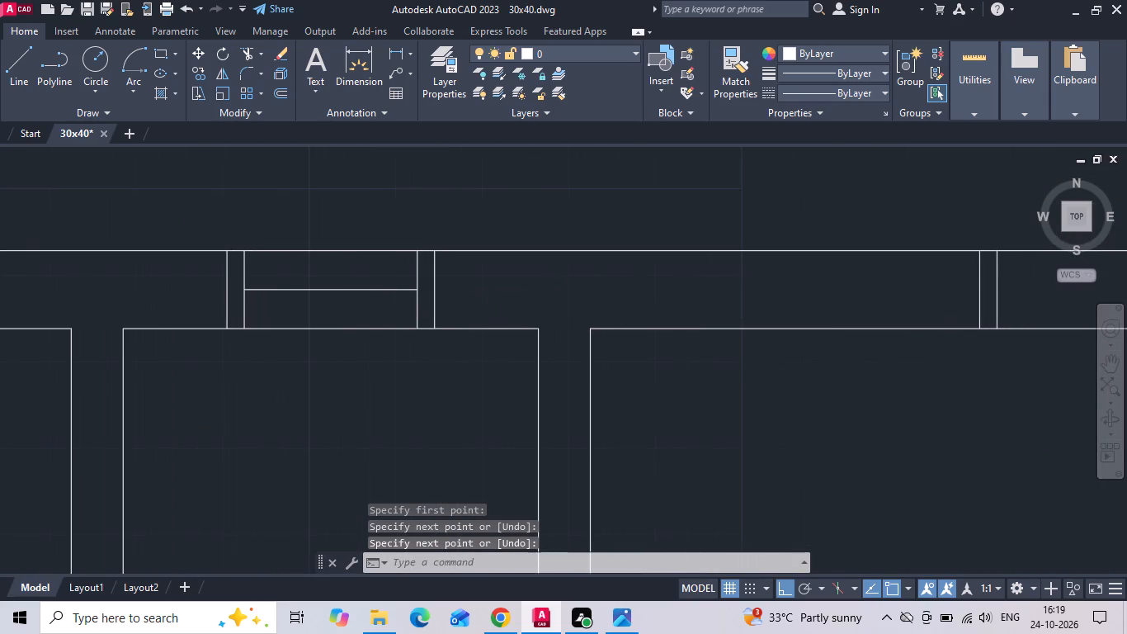
key("space")
middle_click_drag(816, 286, 358, 298)
left_click(542, 305)
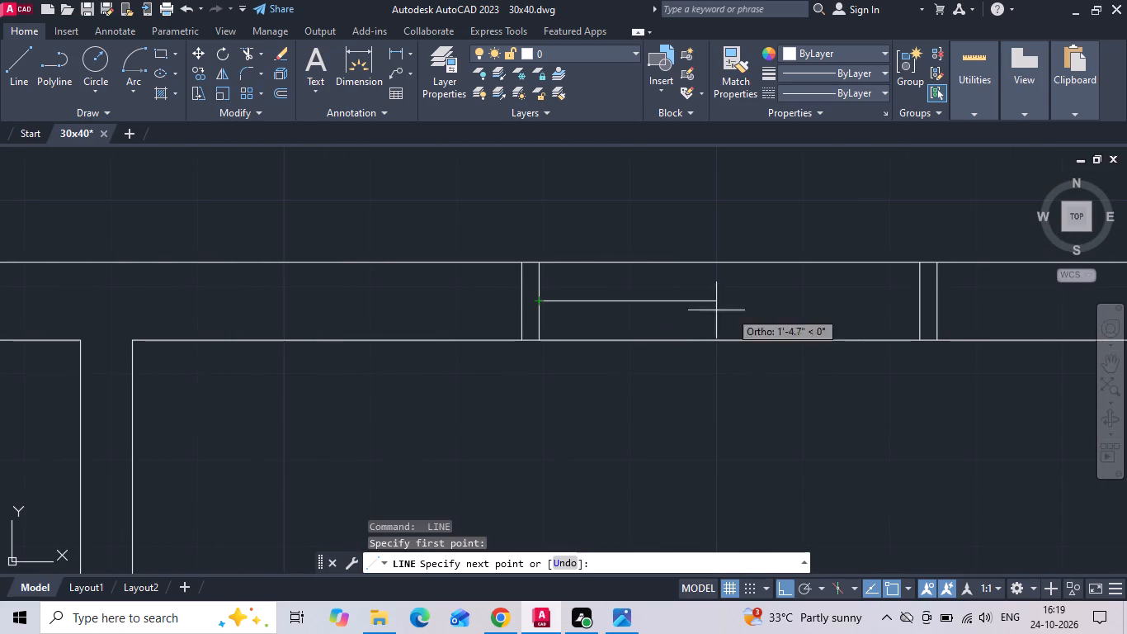
left_click(923, 299)
key("Escape")
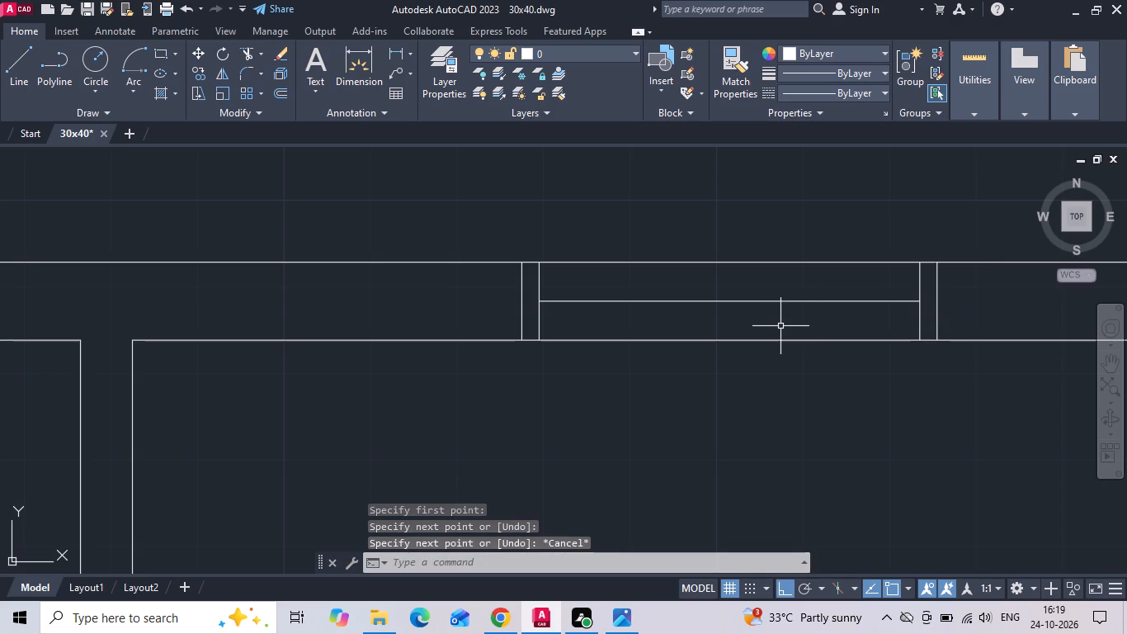
Offset the centre glazing line of the kids bedroom's top wall window 1" to both sides.
type("o")
key("space")
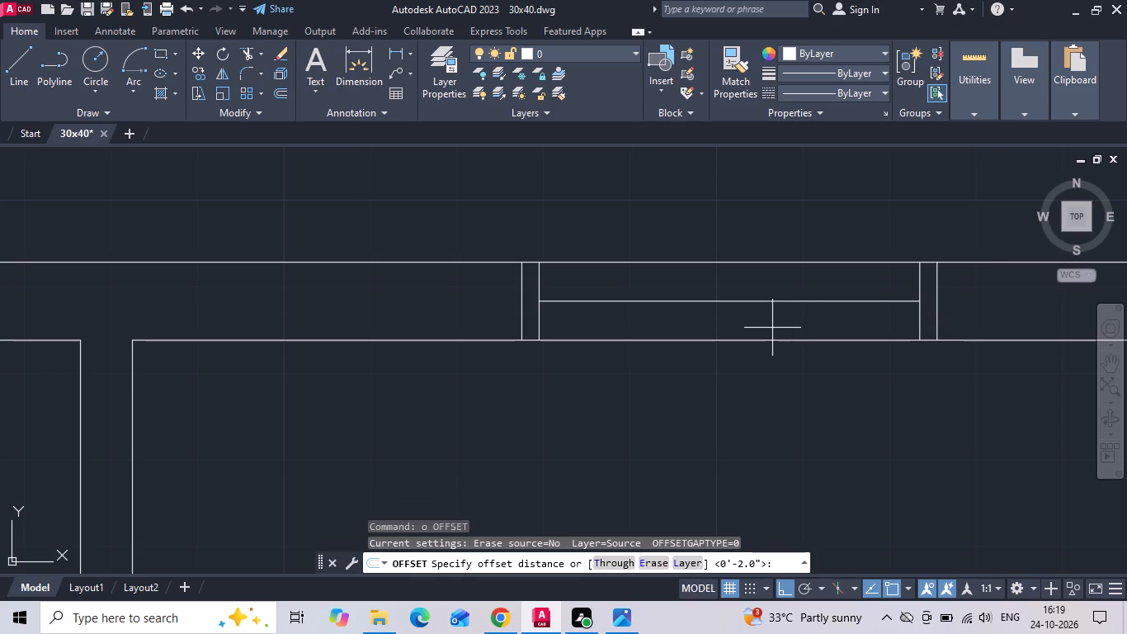
key("1")
key("space")
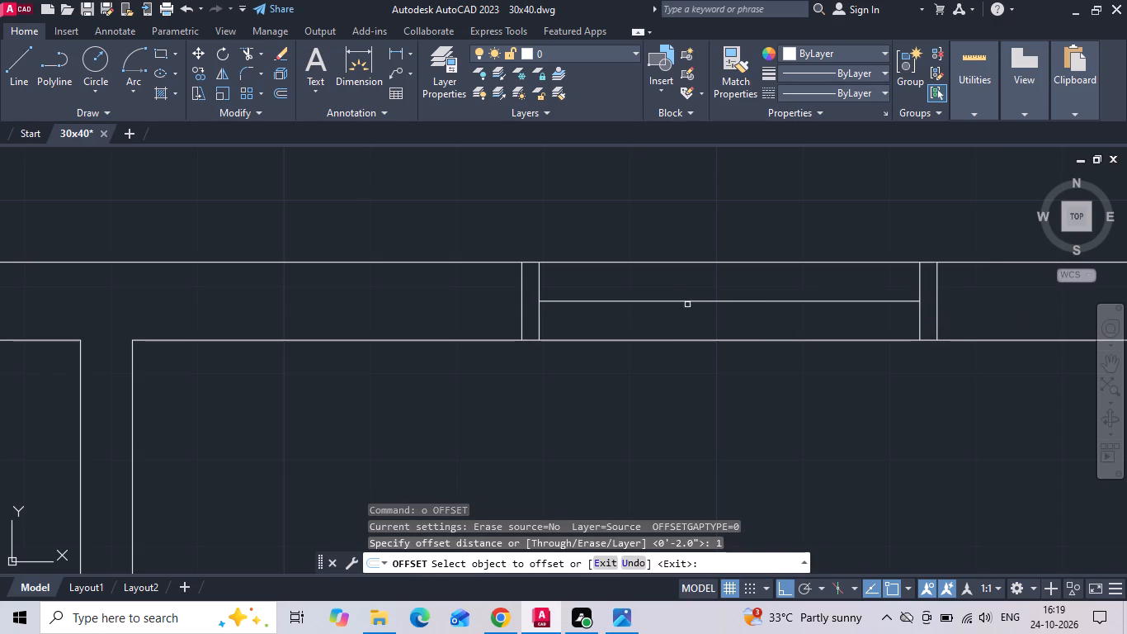
left_click(685, 300)
left_click(684, 287)
left_click(682, 300)
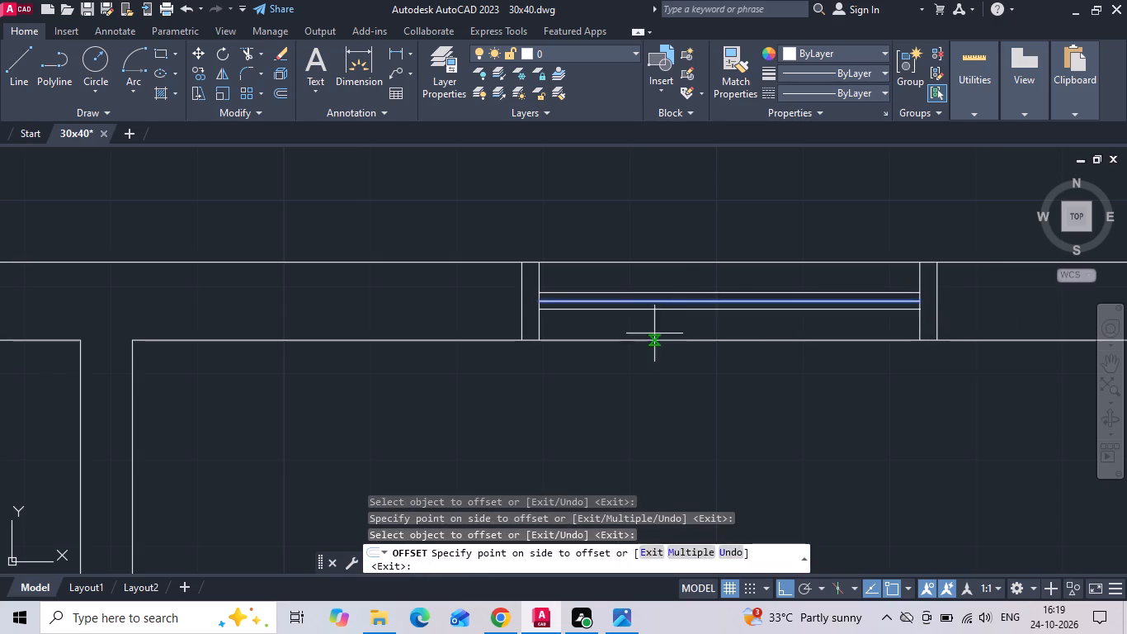
left_click(654, 334)
Offset the centre glazing line of the small middle room's top wall window 1" to both sides.
scroll(738, 276, "down", 3)
scroll(517, 297, "up", 3)
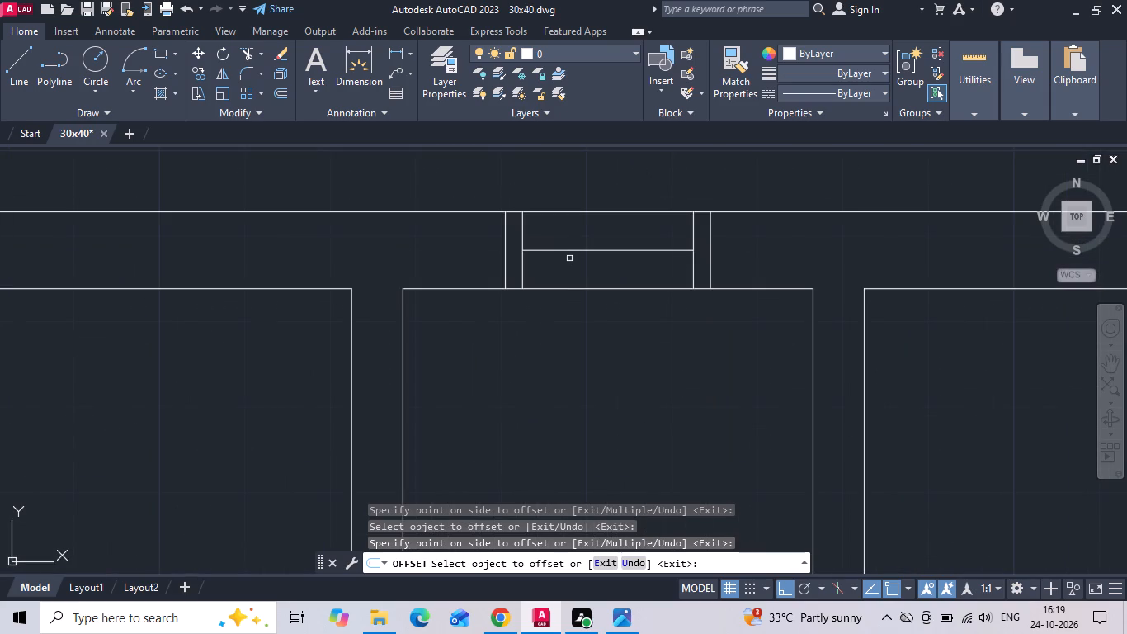
left_click_drag(573, 252, 573, 244)
left_click(578, 207)
left_click_drag(564, 251, 564, 263)
left_click(563, 278)
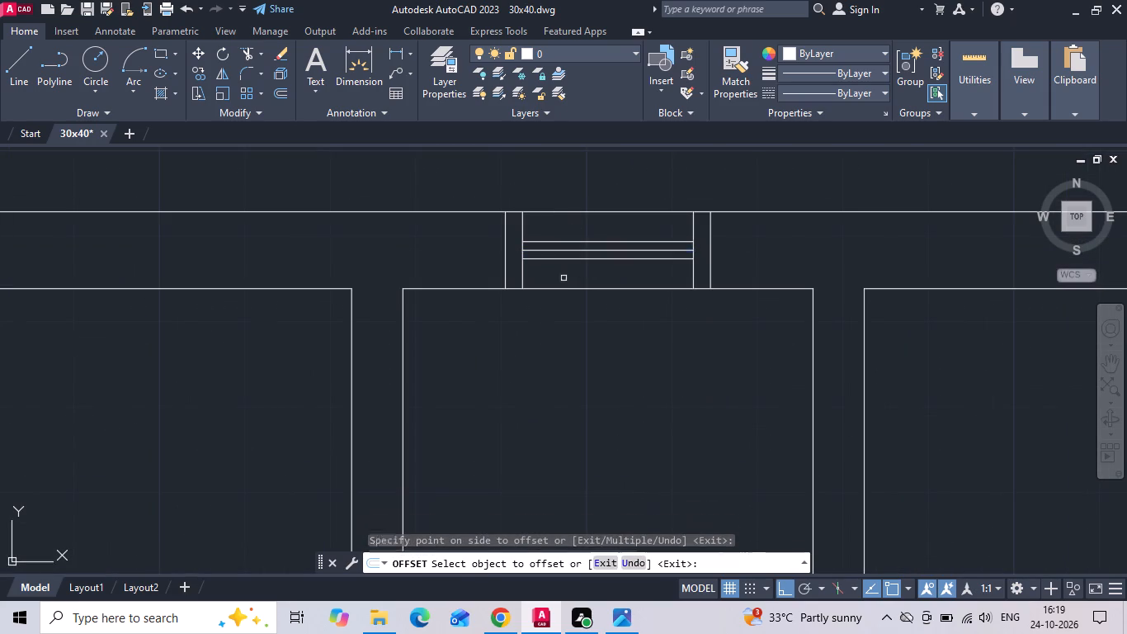
Offset the centre glazing line of the master bedroom's top wall window 1" to both sides.
scroll(710, 266, "down", 3)
scroll(461, 275, "up", 3)
left_click_drag(475, 250, 478, 236)
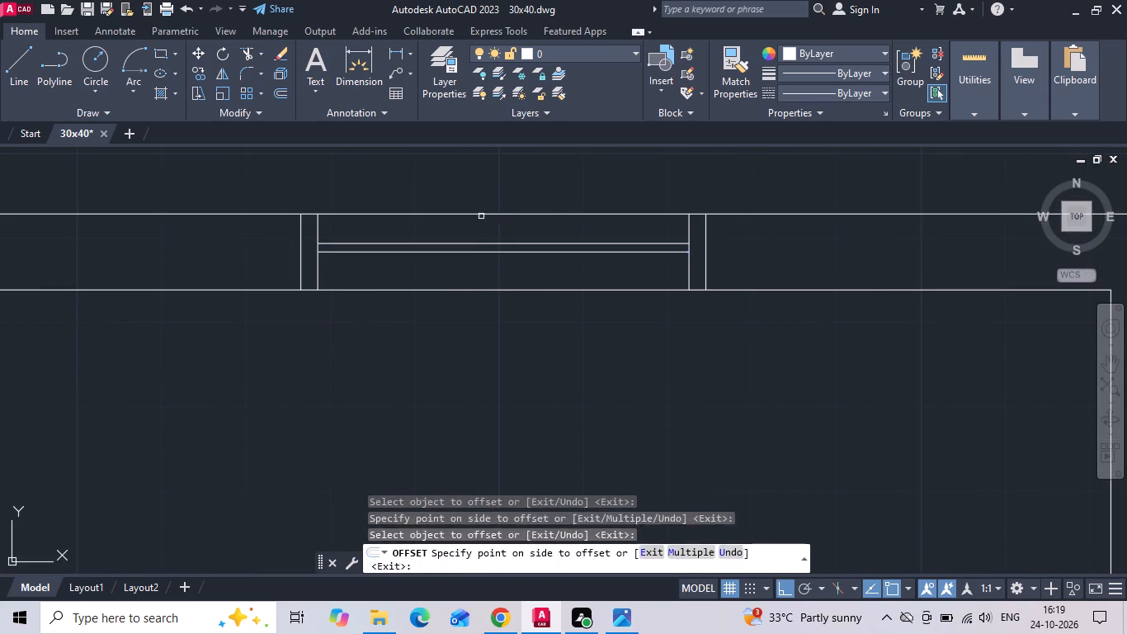
left_click(481, 216)
left_click_drag(469, 251, 469, 262)
left_click(461, 272)
scroll(465, 213, "down", 2)
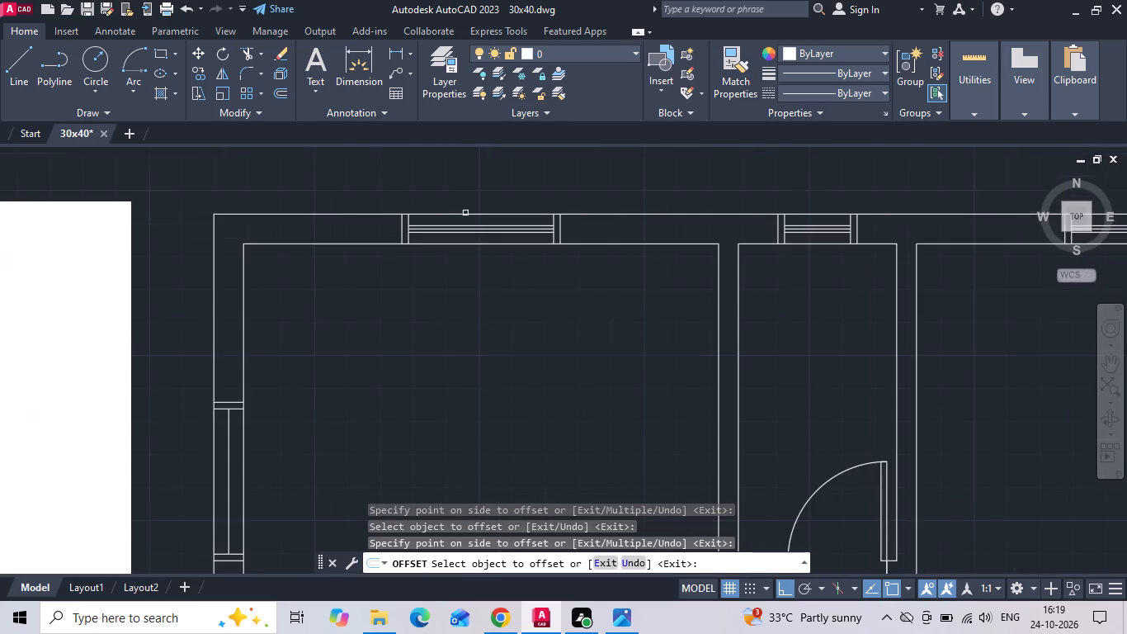
Offset the centre glazing line of the master bedroom's left wall window 1" to both sides.
scroll(471, 173, "down", 2)
scroll(388, 286, "up", 3)
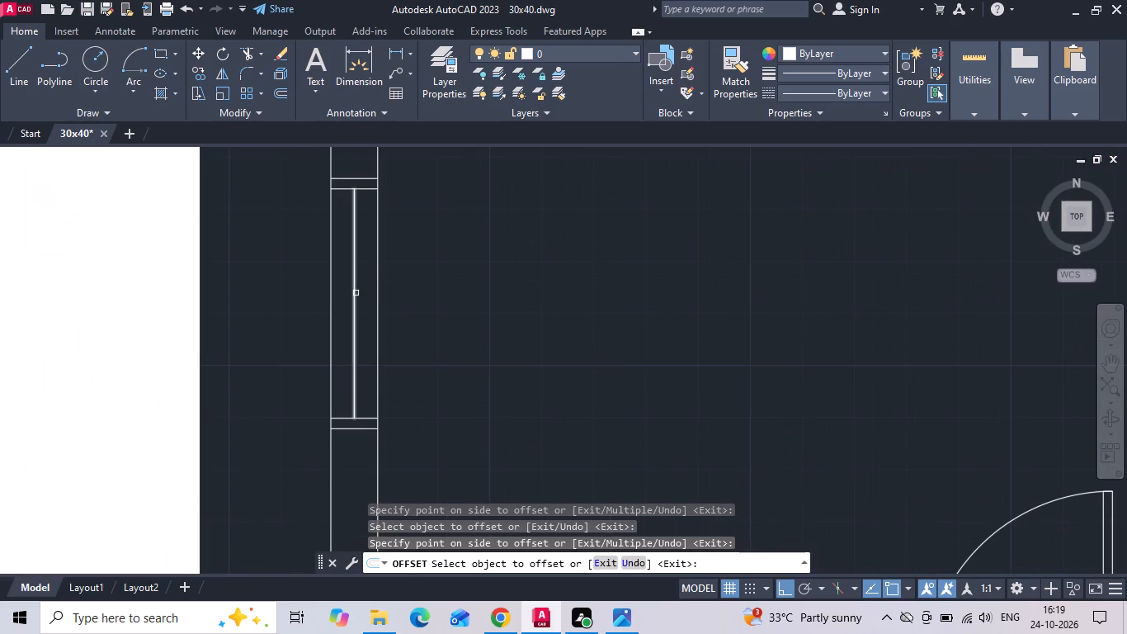
left_click(356, 293)
scroll(337, 296, "up", 1)
left_click(337, 296)
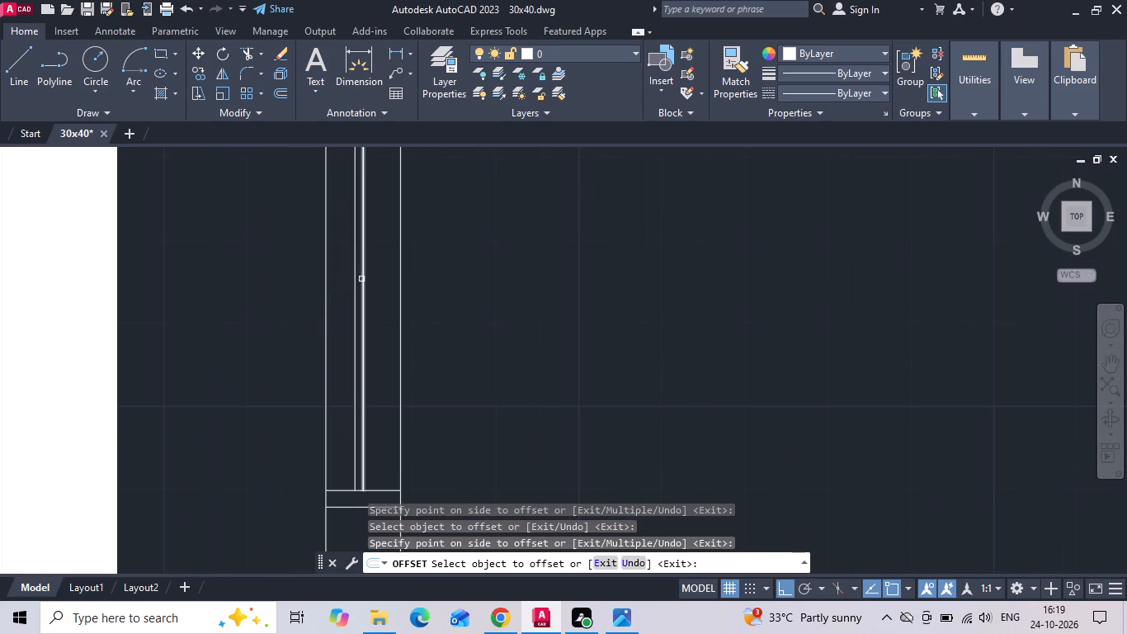
left_click(361, 279)
left_click(375, 258)
Offset the centre glazing line of the hall's right wall window 1" to both sides.
scroll(483, 198, "down", 5)
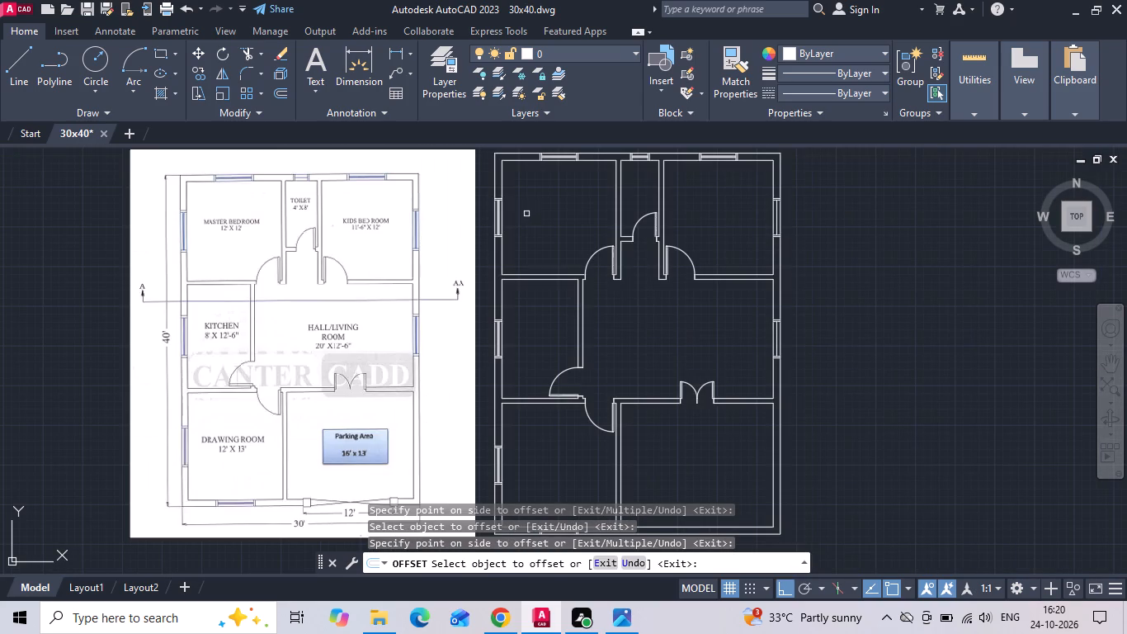
scroll(780, 245, "up", 3)
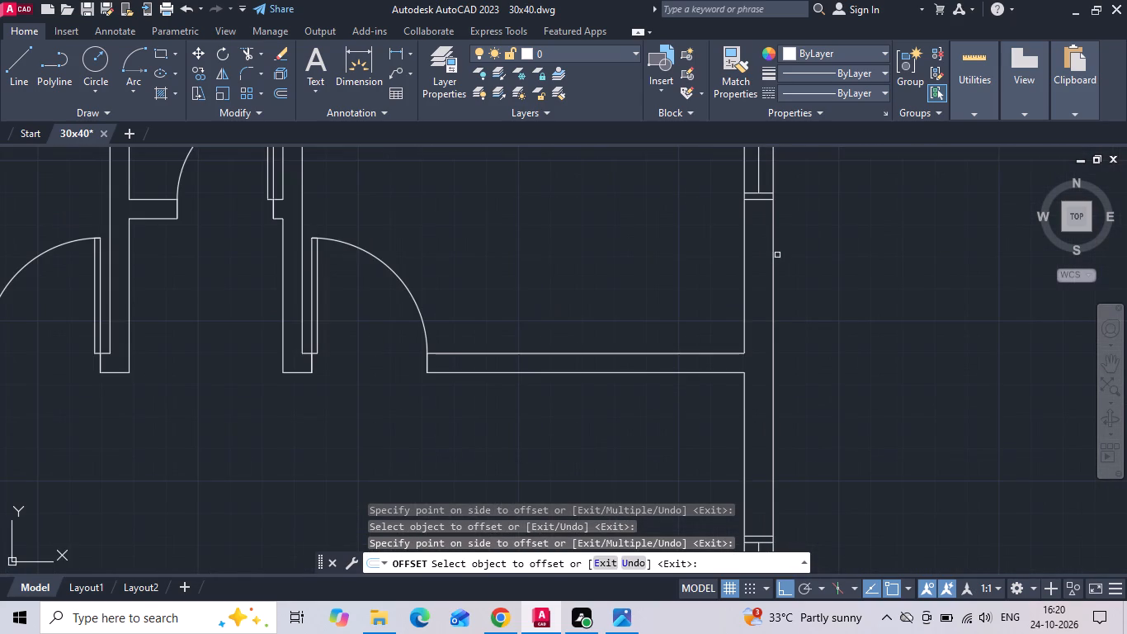
middle_click_drag(766, 310, 676, 106)
middle_click_drag(658, 397, 644, 277)
scroll(646, 310, "up", 2)
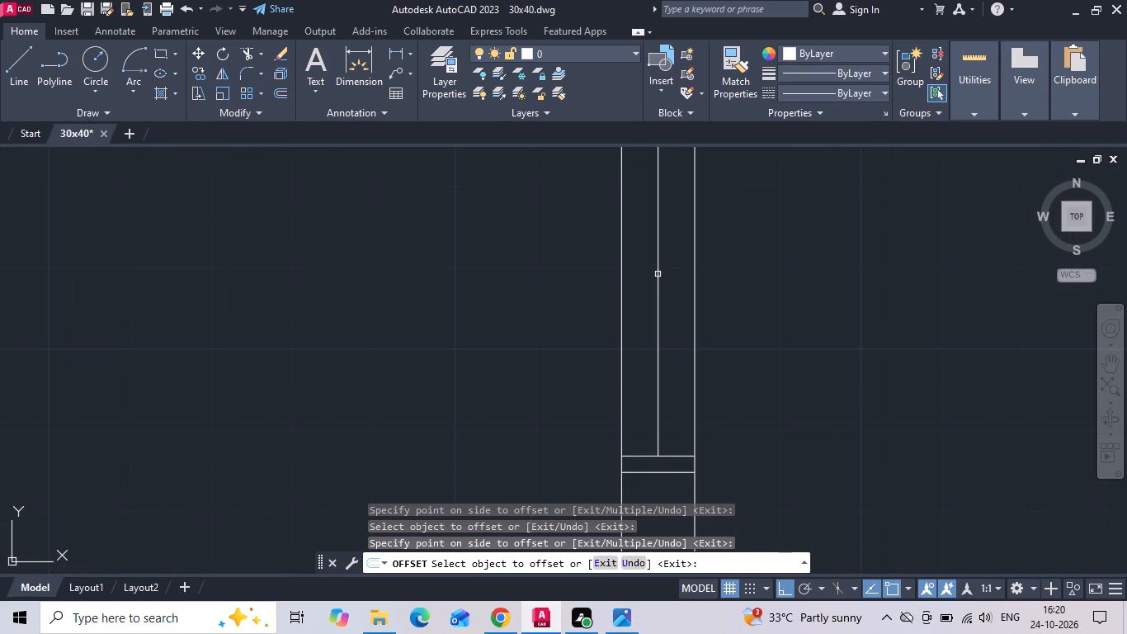
left_click(658, 273)
left_click(652, 282)
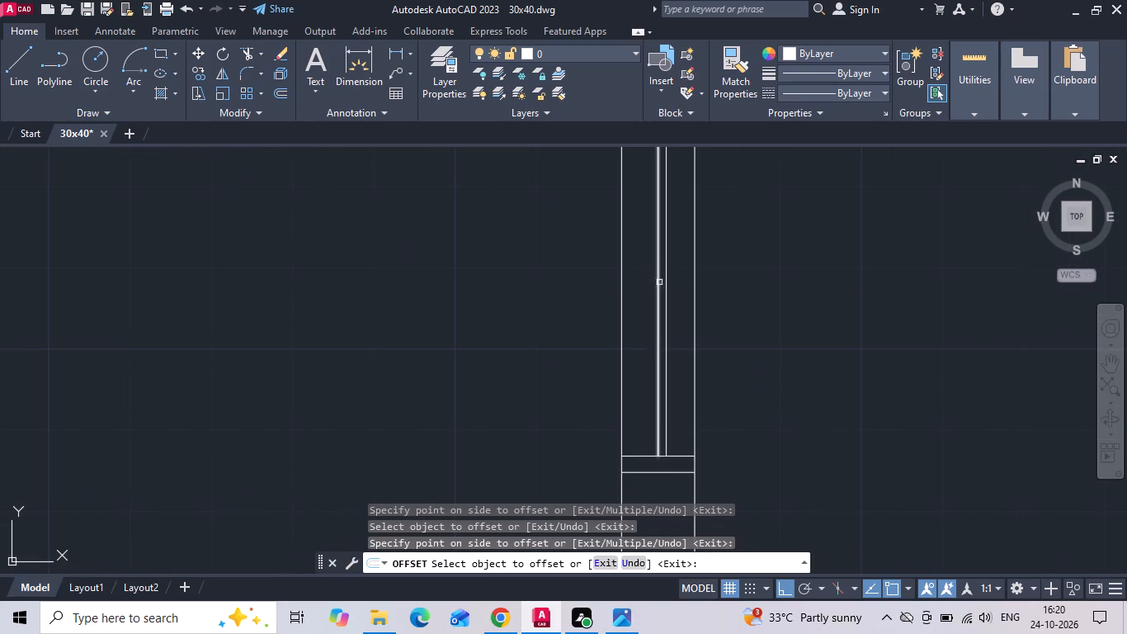
left_click(658, 283)
left_click(637, 299)
Offset the centre glazing line of the kids bedroom's right wall window 1" to both sides.
scroll(634, 373, "down", 3)
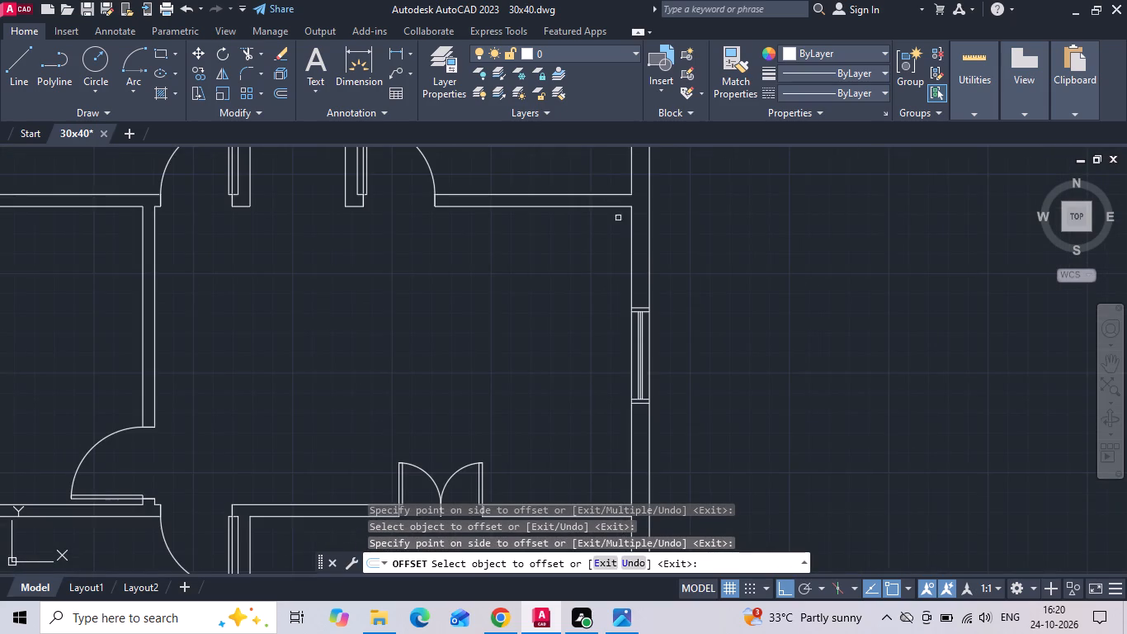
middle_click_drag(624, 233, 617, 430)
scroll(619, 225, "up", 3)
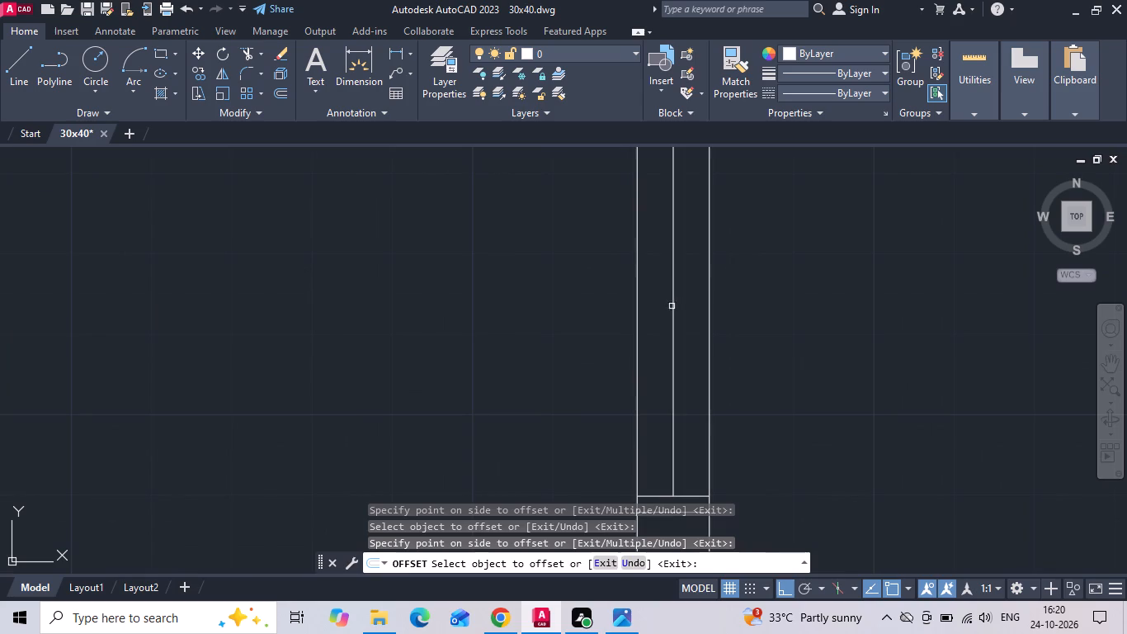
left_click(674, 310)
left_click(626, 322)
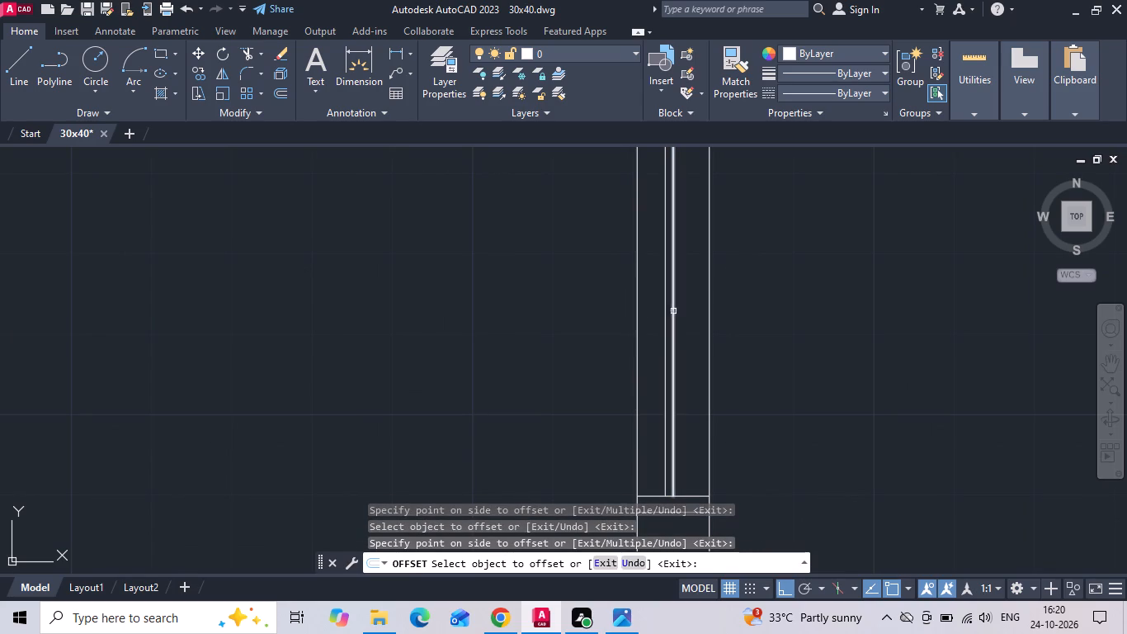
left_click(672, 311)
left_click(682, 286)
End the Offset command and save the drawing.
scroll(752, 358, "down", 3)
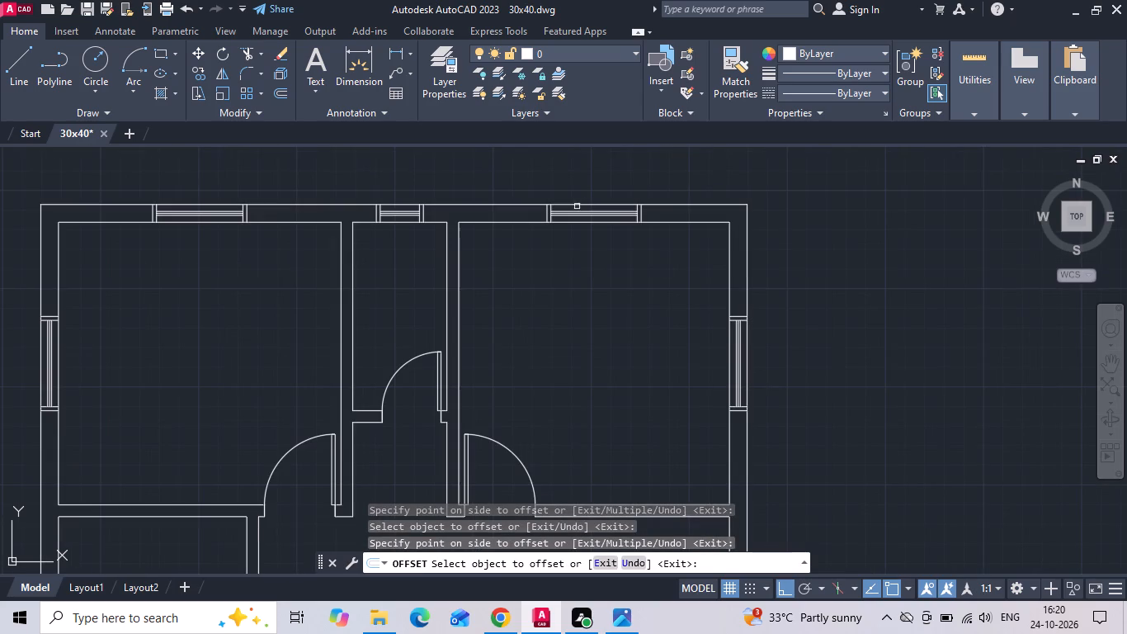
key("ctrl+s")
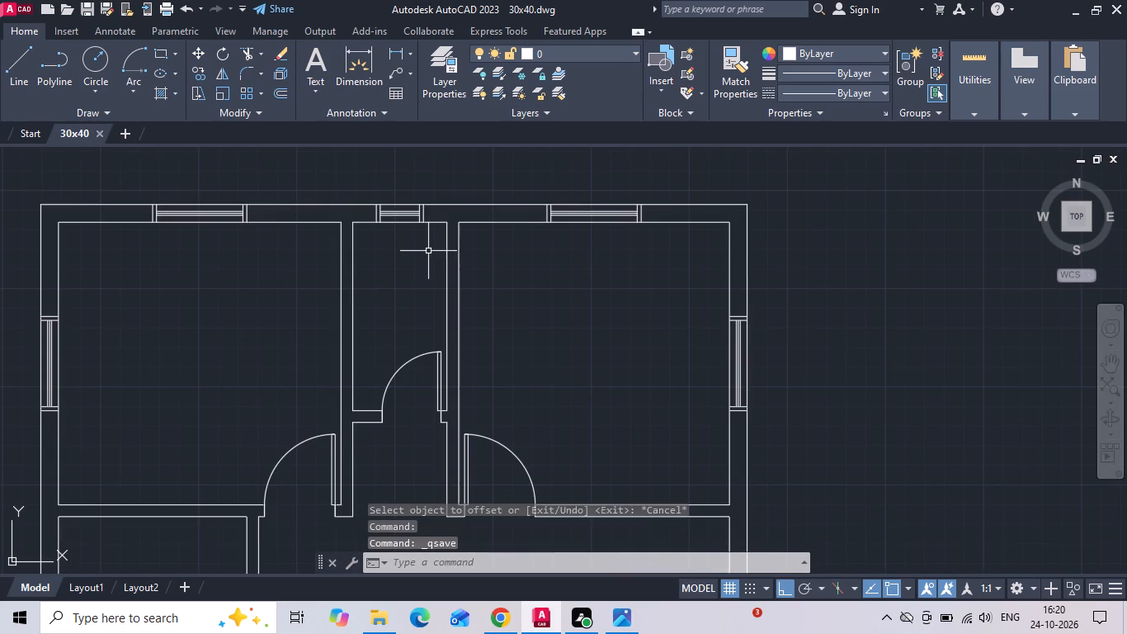
key("Escape")
key("ctrl+s")
Create a multiline text box in the middle of the master bedroom in the drawn plan.
scroll(517, 297, "down", 3)
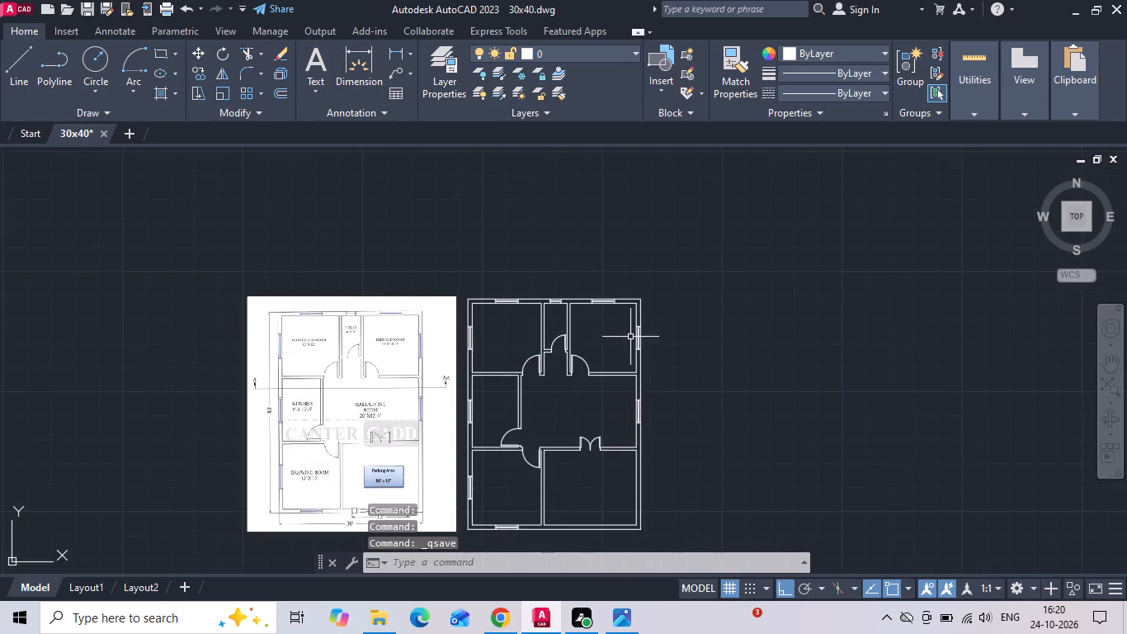
scroll(314, 346, "up", 3)
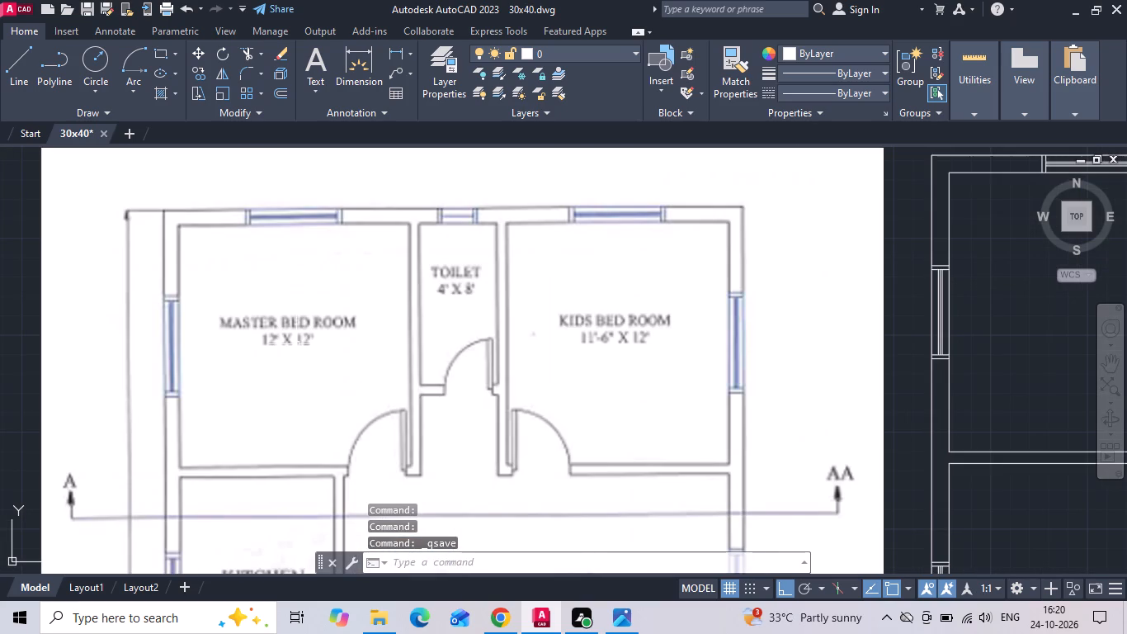
type("mtext")
key("space")
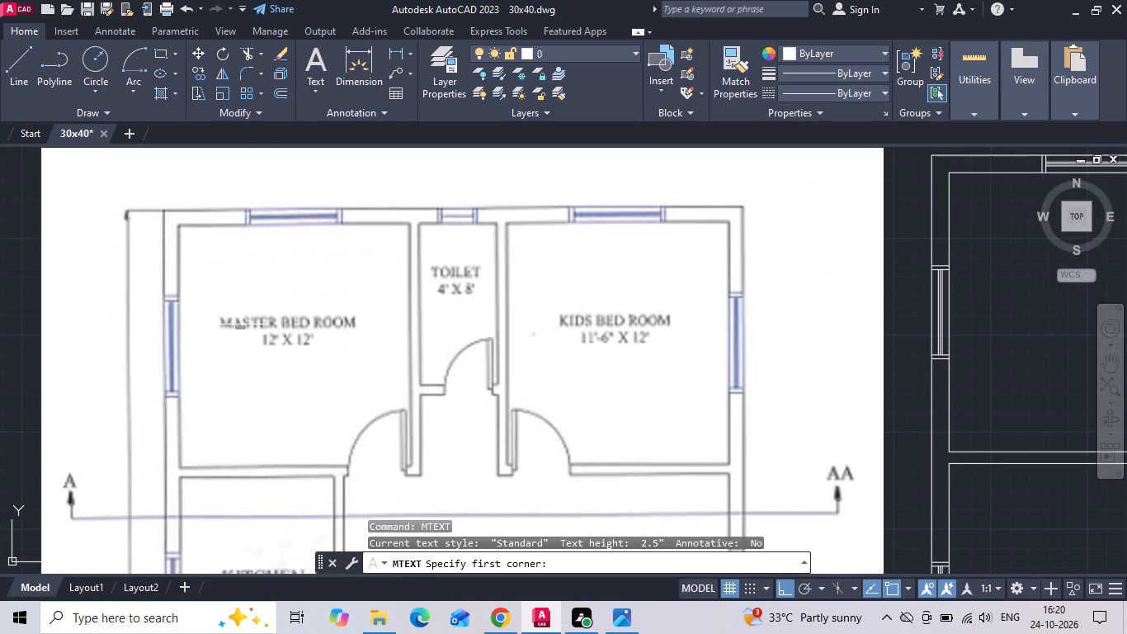
scroll(230, 324, "down", 2)
scroll(548, 315, "up", 2)
left_click_drag(522, 290, 530, 300)
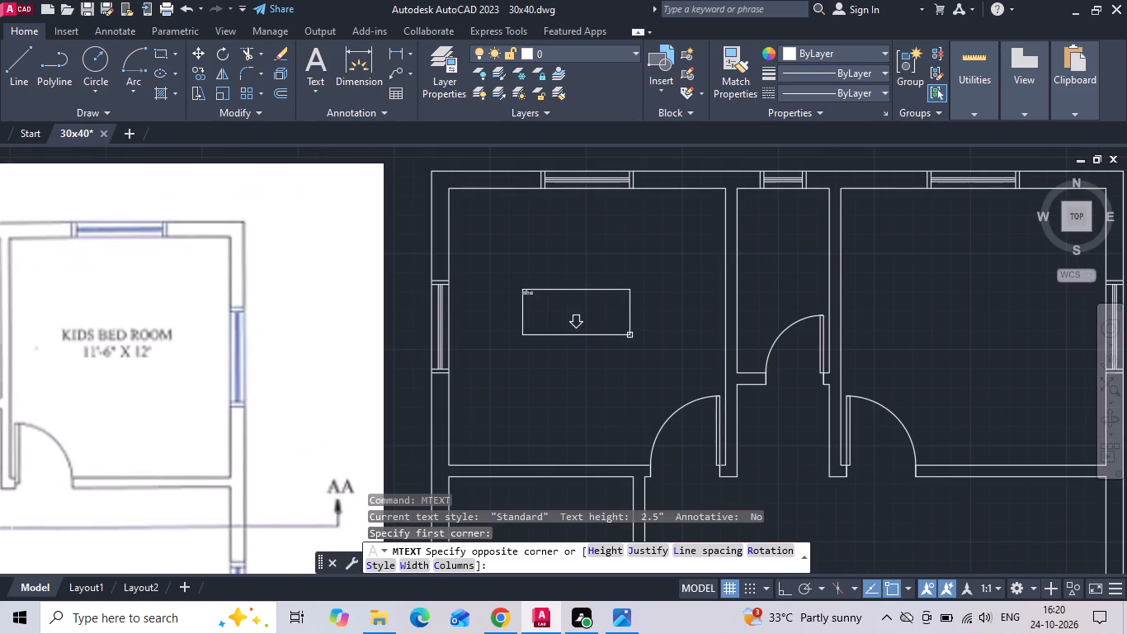
left_click(633, 333)
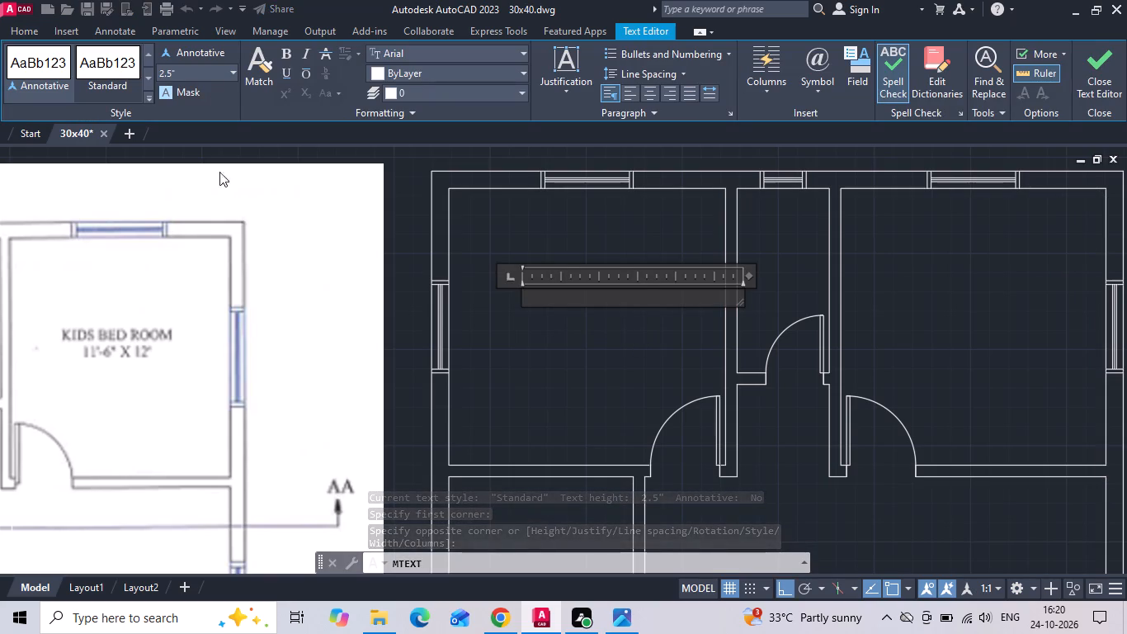
Set the text height of the master bedroom label to 9".
left_click(181, 74)
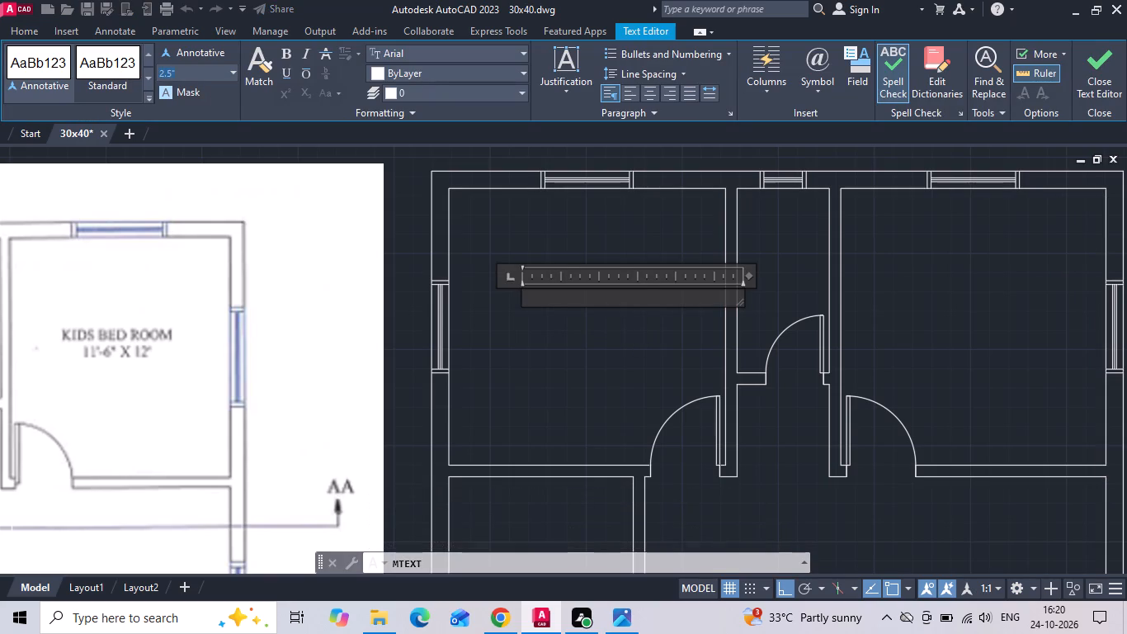
key("BackSpace")
type("9\"")
key("Return")
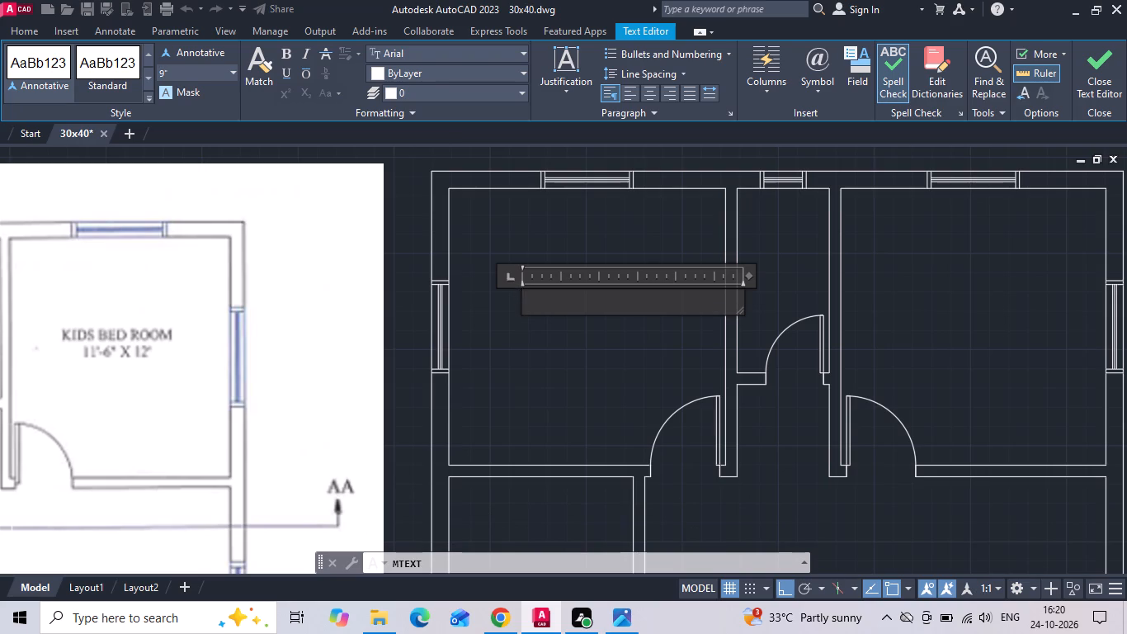
Set the font of the master bedroom label to Times New Roman.
left_click(428, 51)
scroll(444, 147, "down", 5)
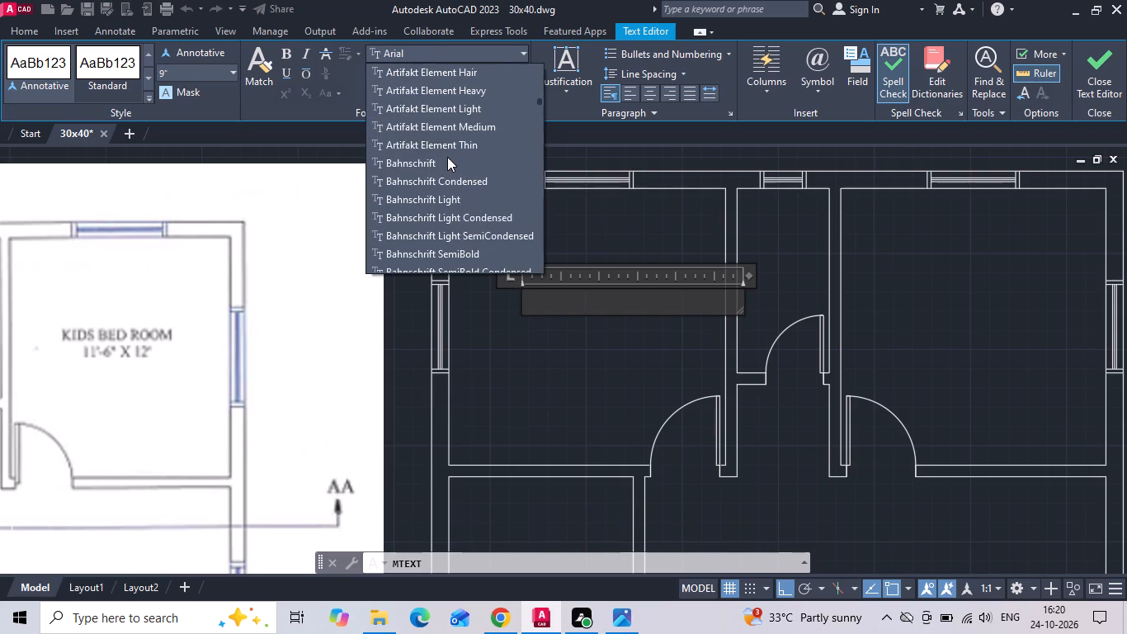
scroll(447, 157, "down", 18)
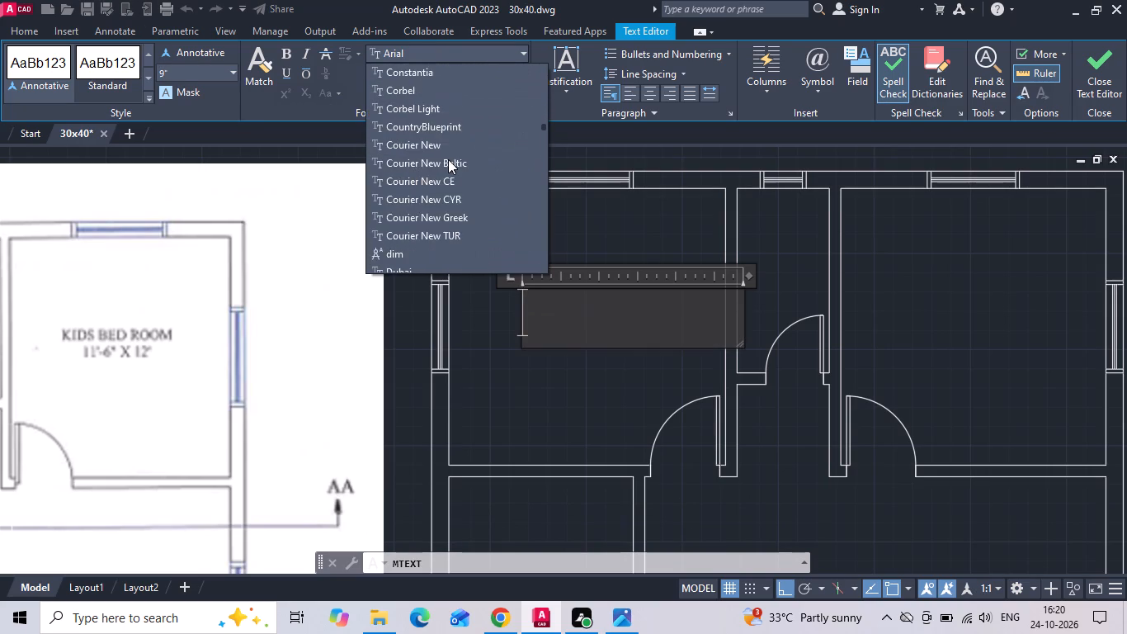
scroll(448, 159, "down", 14)
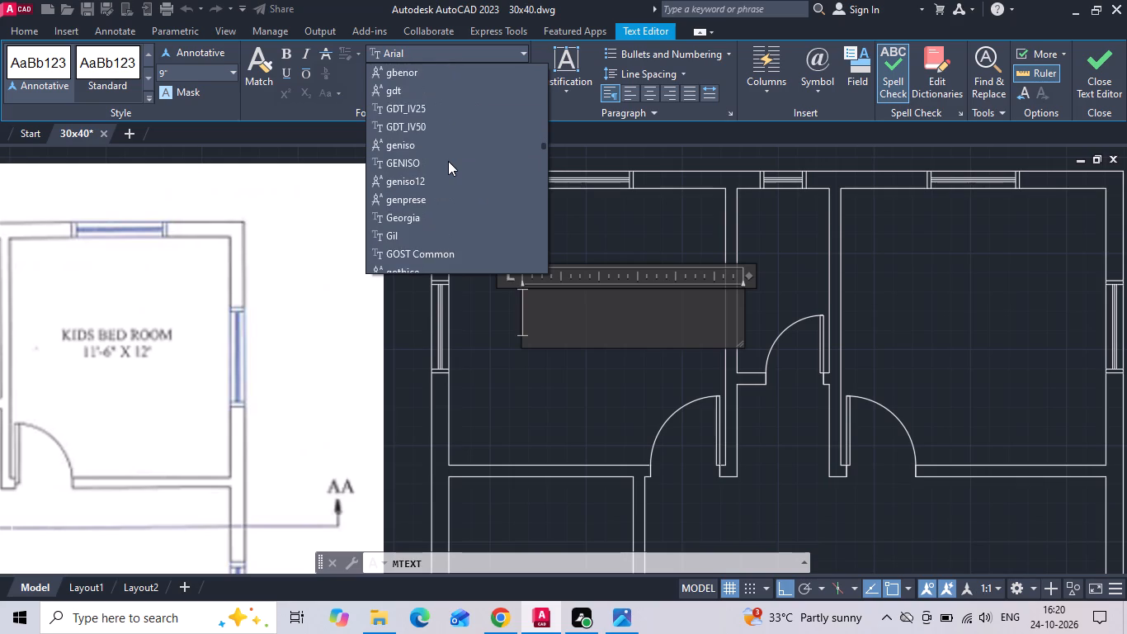
scroll(448, 161, "down", 20)
scroll(448, 161, "down", 2)
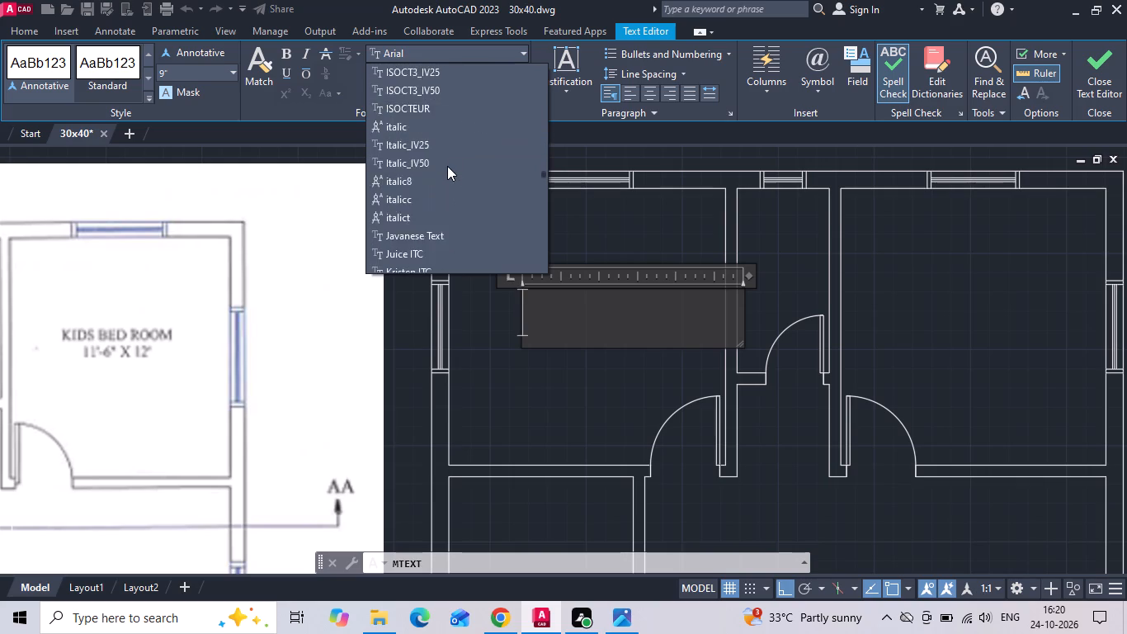
scroll(447, 166, "down", 16)
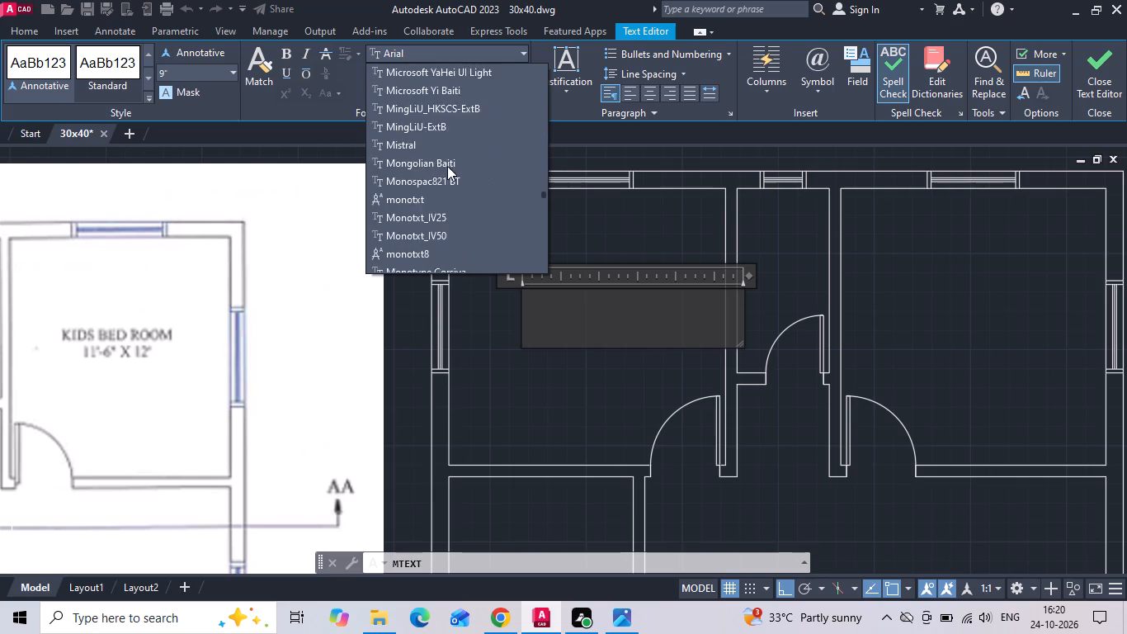
scroll(447, 166, "down", 8)
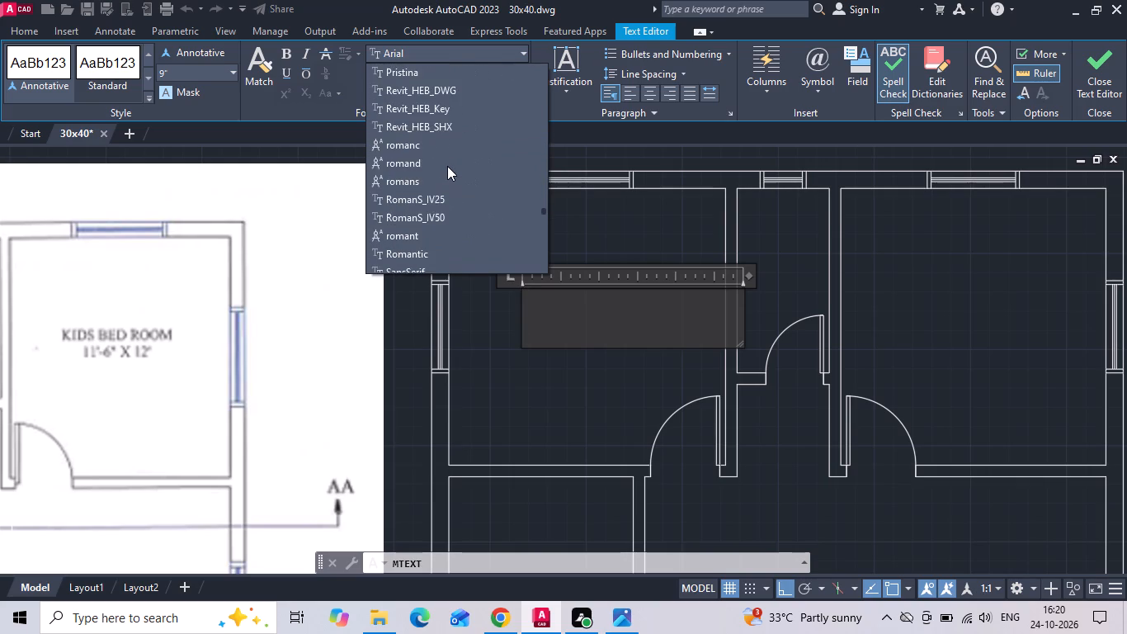
scroll(447, 166, "down", 9)
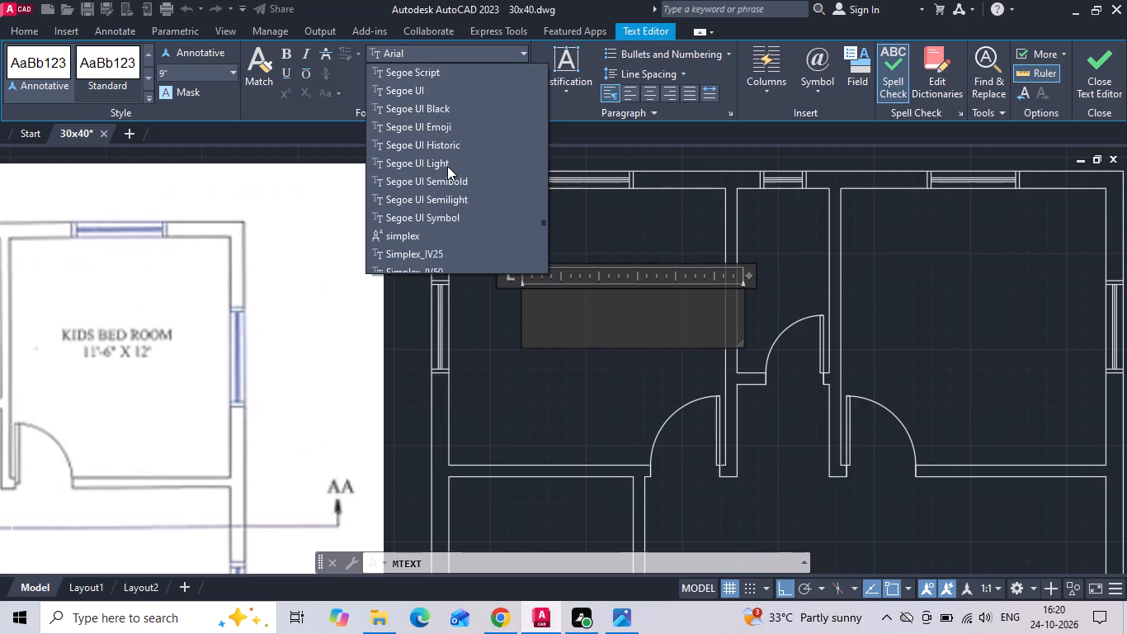
scroll(447, 166, "down", 7)
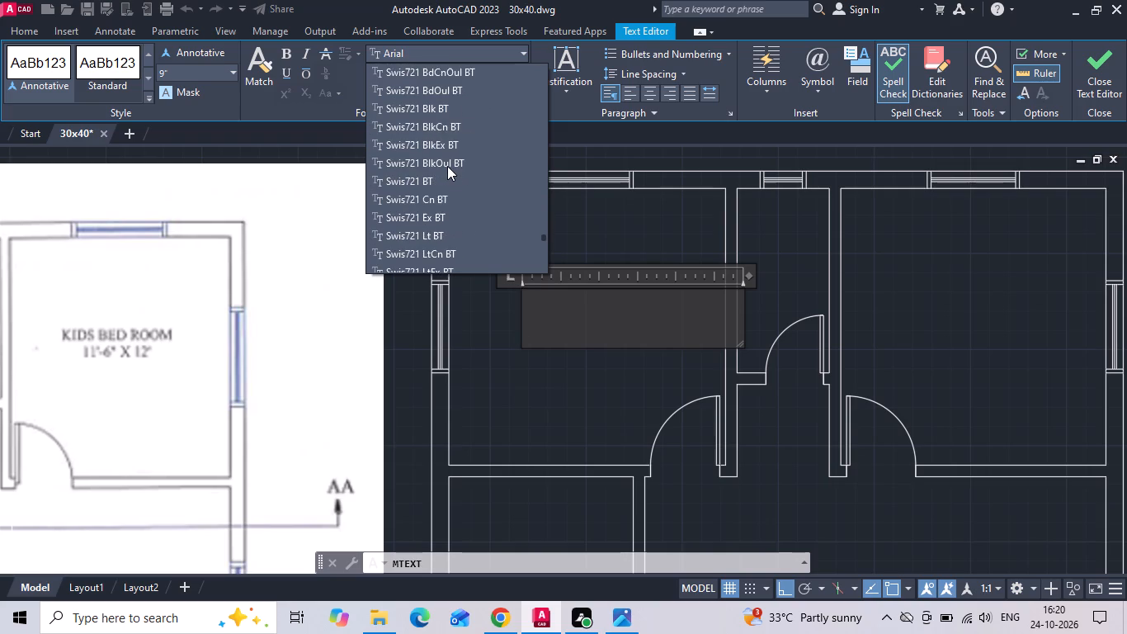
scroll(447, 166, "down", 4)
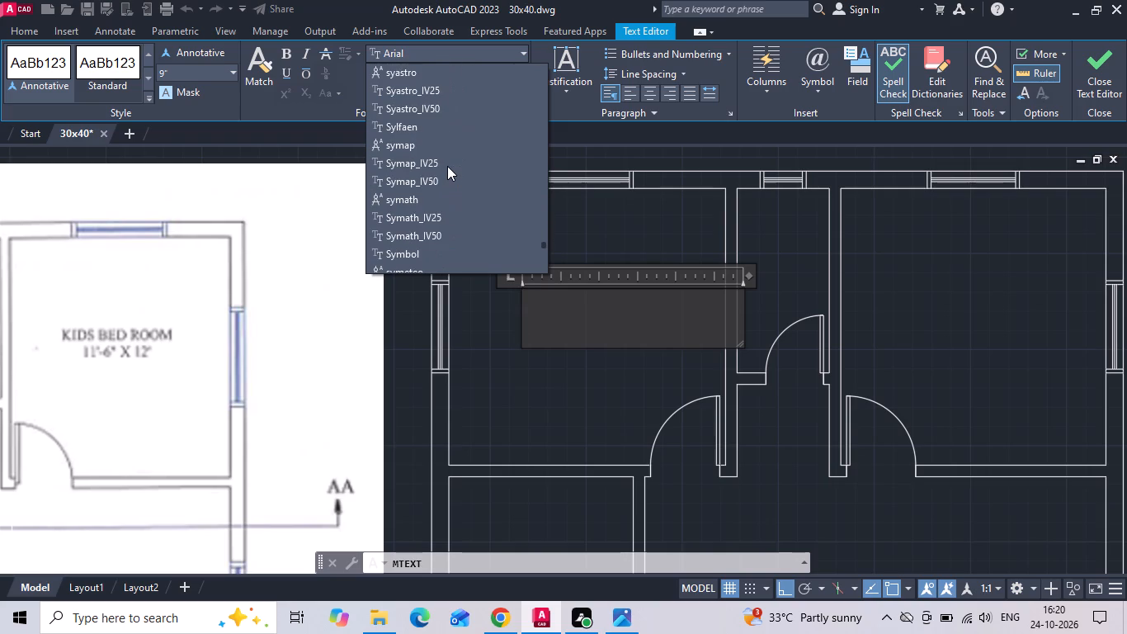
scroll(447, 166, "down", 6)
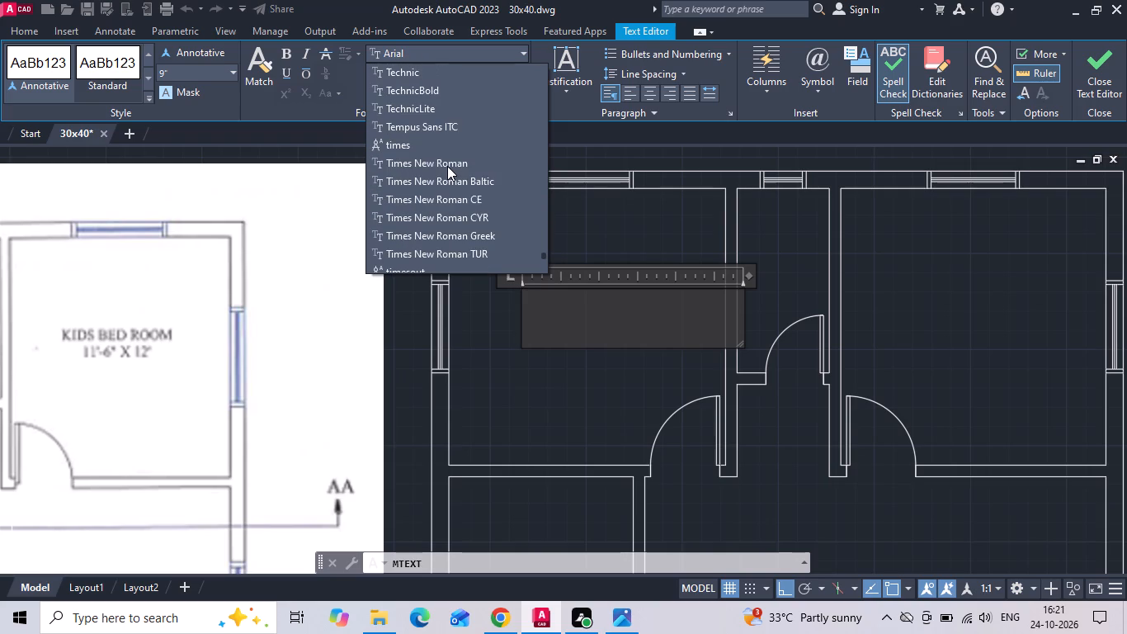
left_click(447, 166)
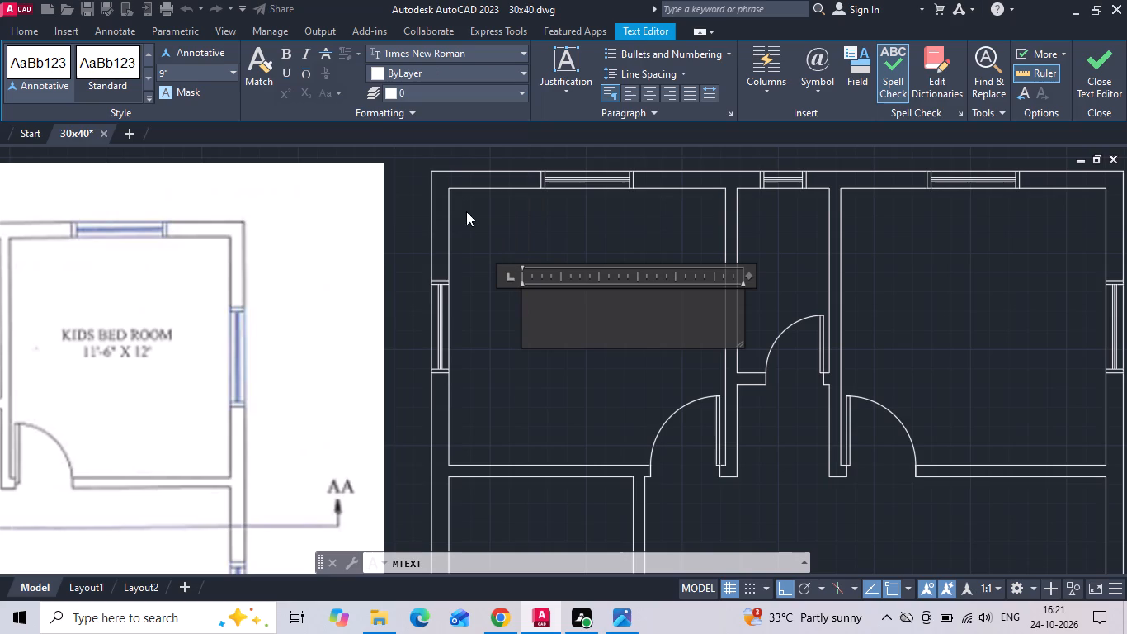
left_click(549, 316)
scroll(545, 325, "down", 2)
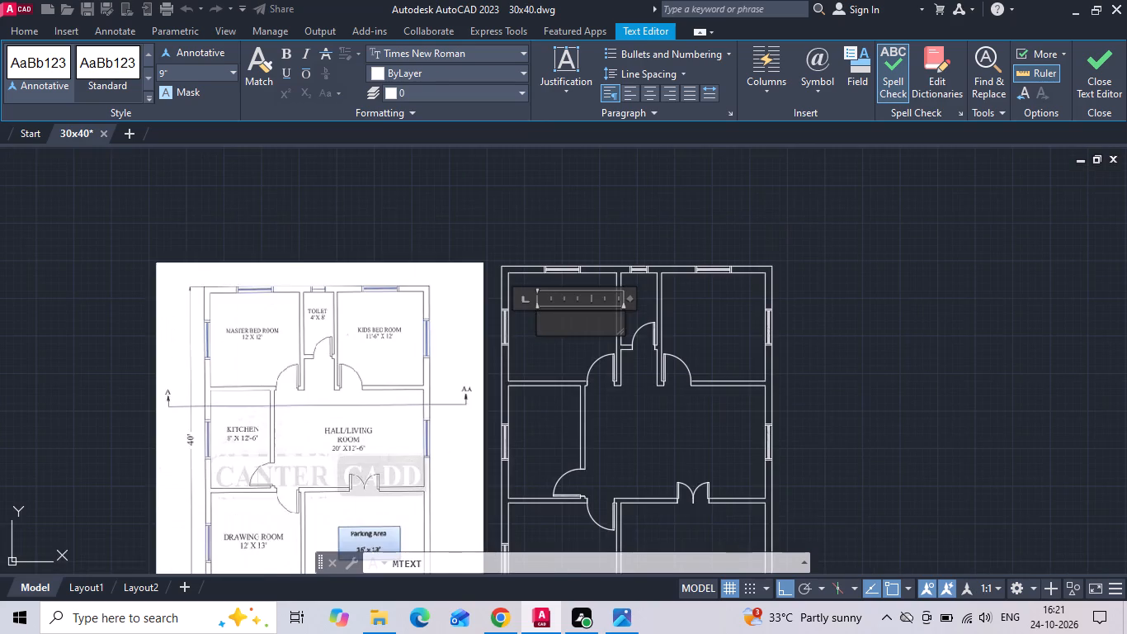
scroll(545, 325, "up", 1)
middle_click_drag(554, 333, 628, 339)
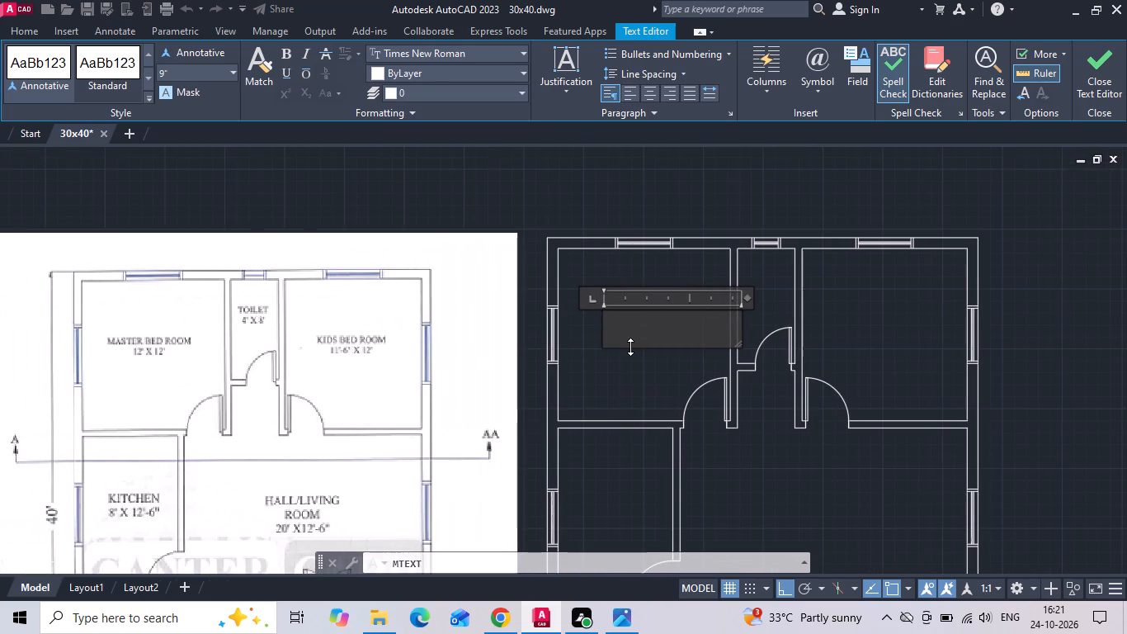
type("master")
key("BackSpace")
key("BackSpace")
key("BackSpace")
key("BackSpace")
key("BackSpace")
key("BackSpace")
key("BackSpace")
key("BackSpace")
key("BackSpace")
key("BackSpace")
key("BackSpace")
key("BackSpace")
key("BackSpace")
Enter MASTER BED ROOM in the master bedroom label, with 12'X12' on a separate line below it.
key("m")
key("a")
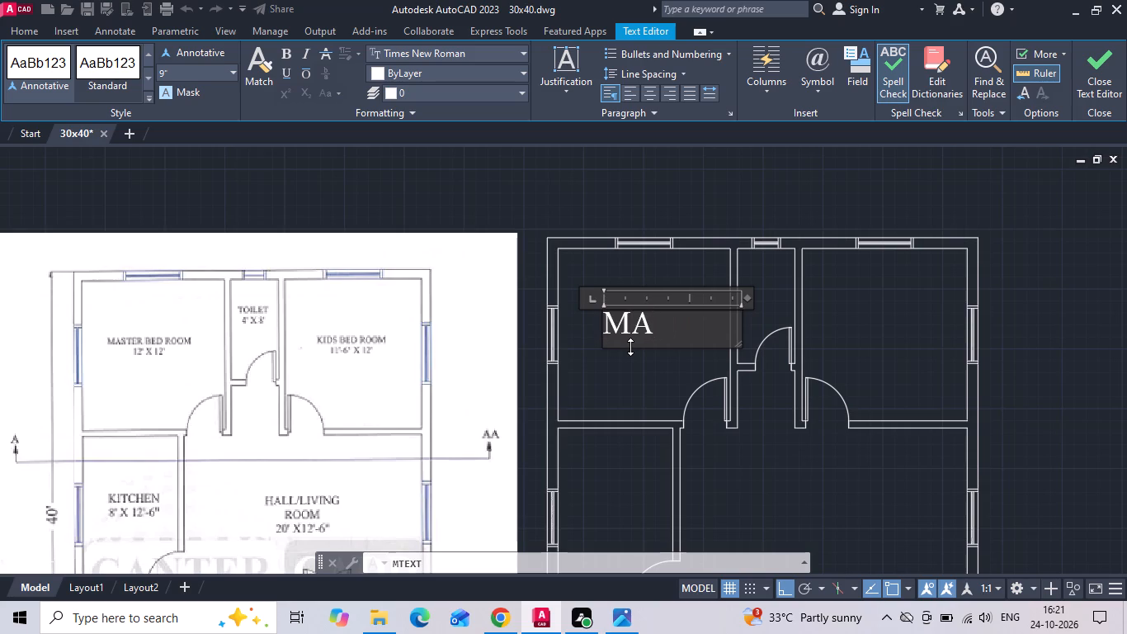
key("s")
type("TE")
key("r")
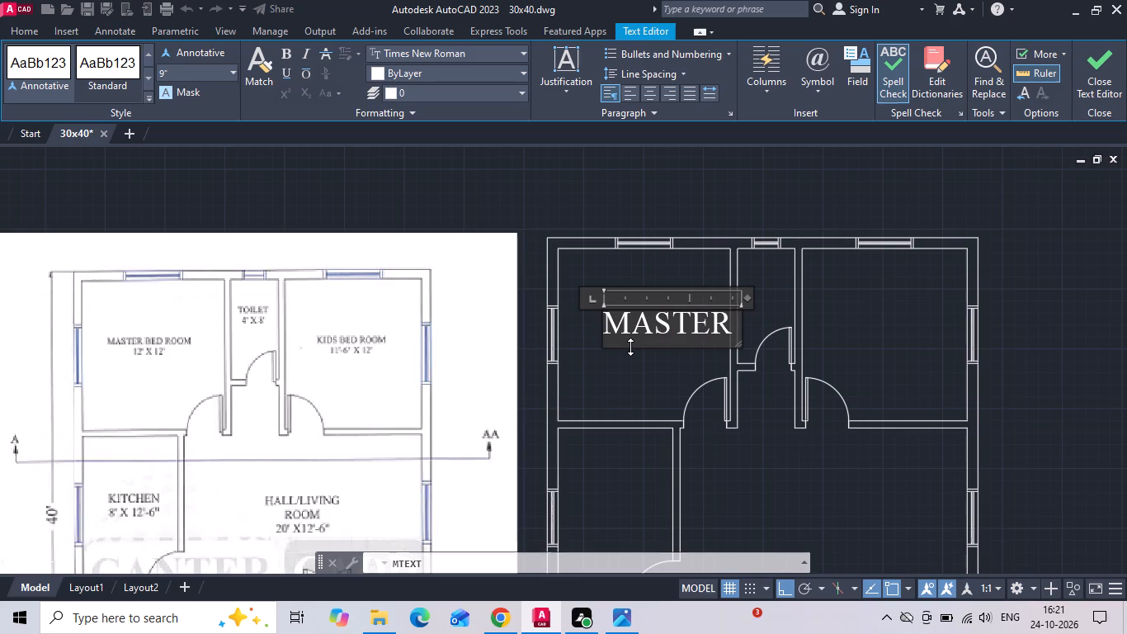
key("space")
type("BED")
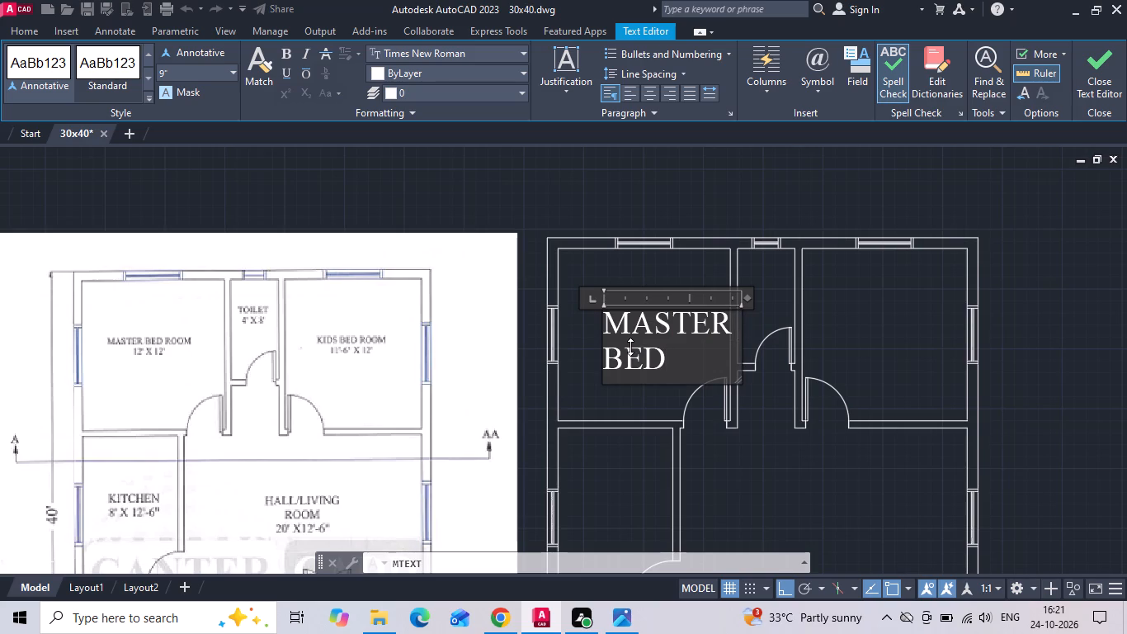
key("space")
type("ROOM")
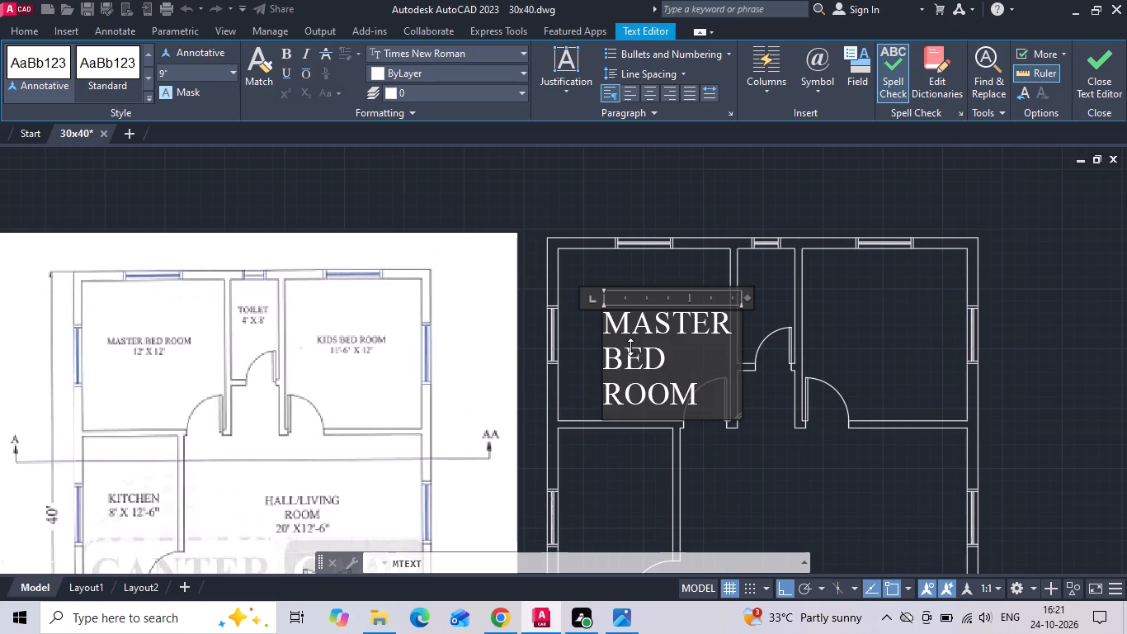
key("Return")
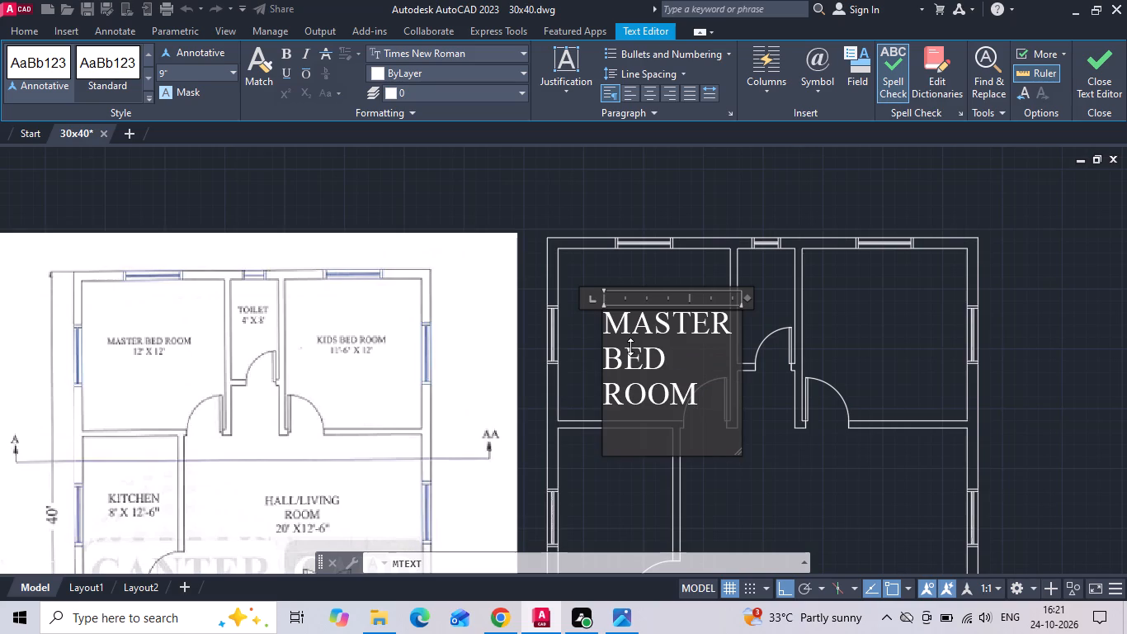
type("12")
key("apostrophe")
type("X12'")
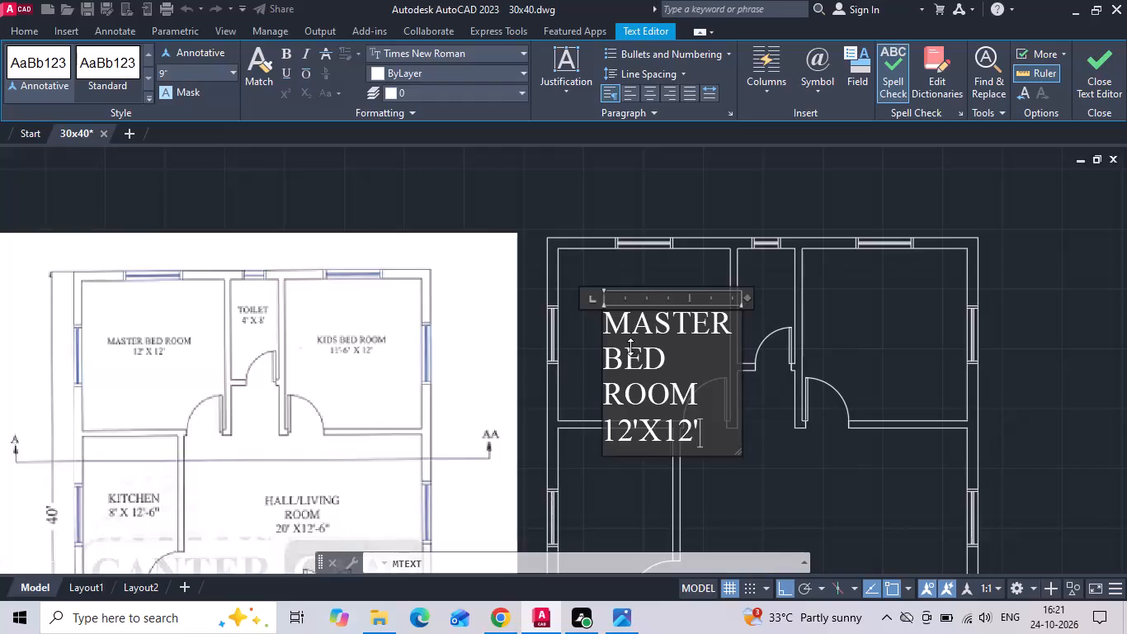
Widen the master bedroom text box to about 14'-4" so the room name fits on one line, and finish editing.
left_click_drag(742, 363, 1016, 298)
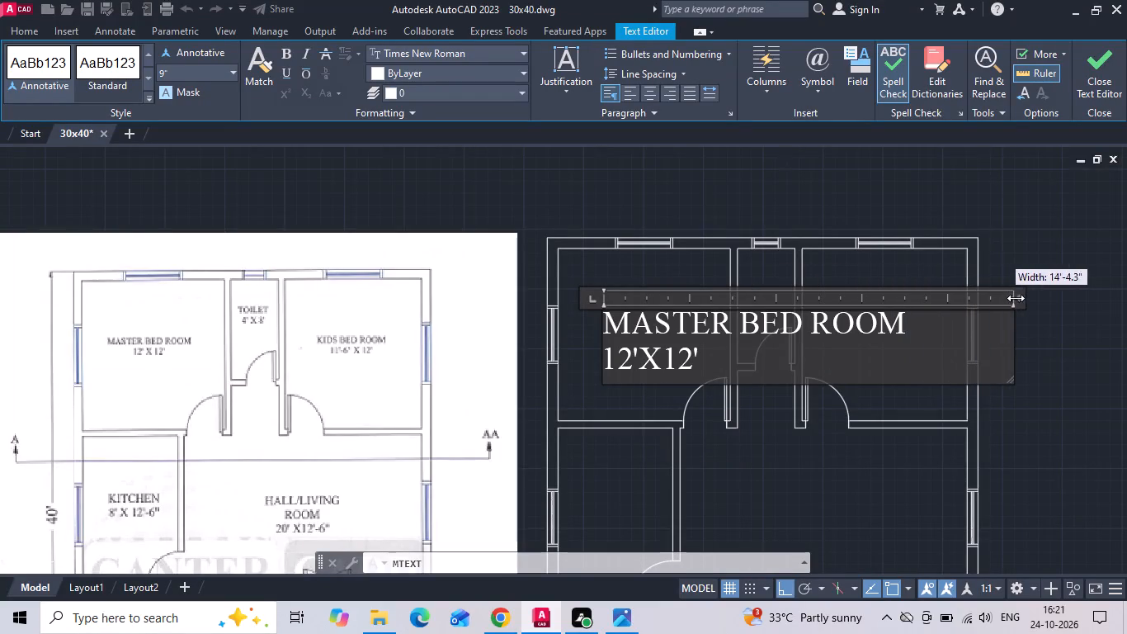
left_click_drag(1016, 298, 1016, 297)
left_click(835, 492)
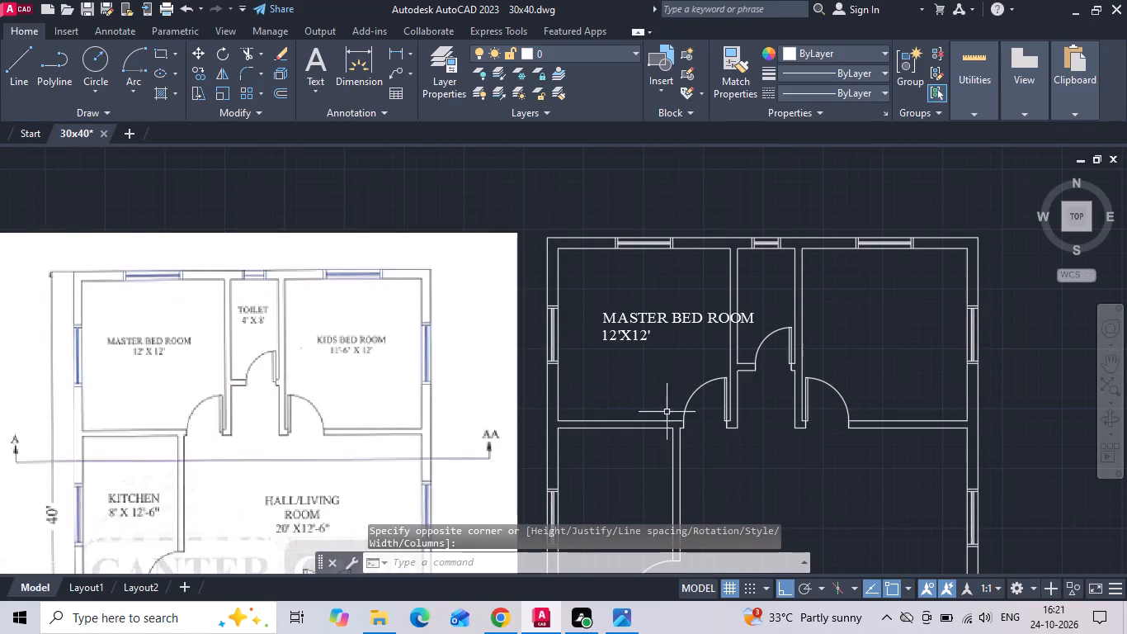
Move the master bedroom label horizontally toward the outer side wall so it sits inside the room.
left_click(606, 319)
right_click(606, 319)
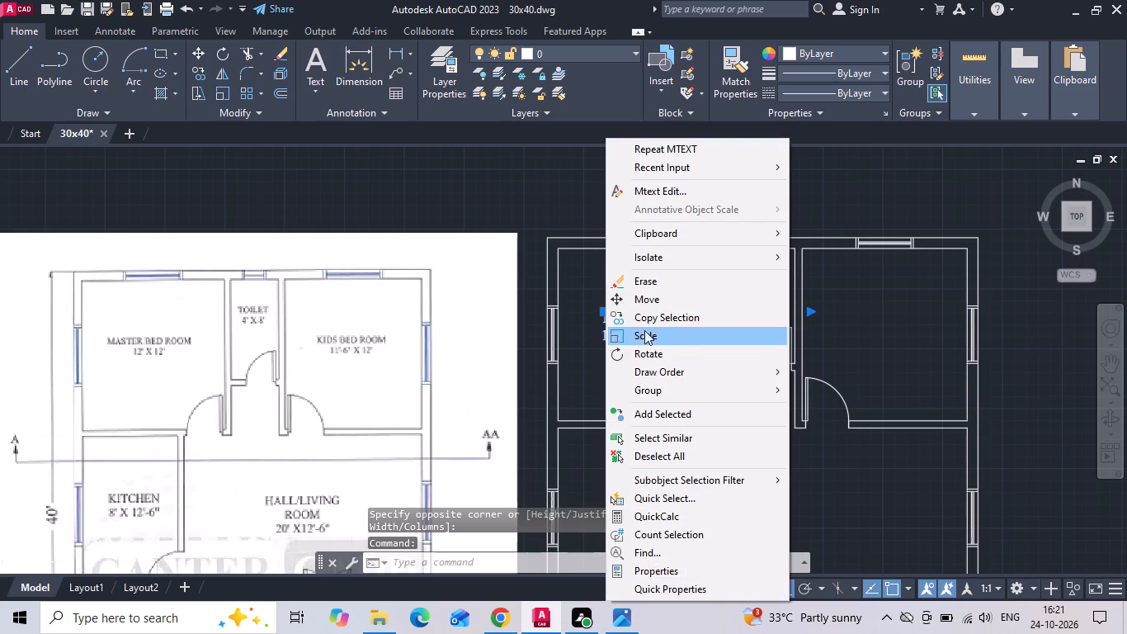
left_click(663, 297)
scroll(675, 333, "up", 2)
left_click_drag(689, 403, 659, 409)
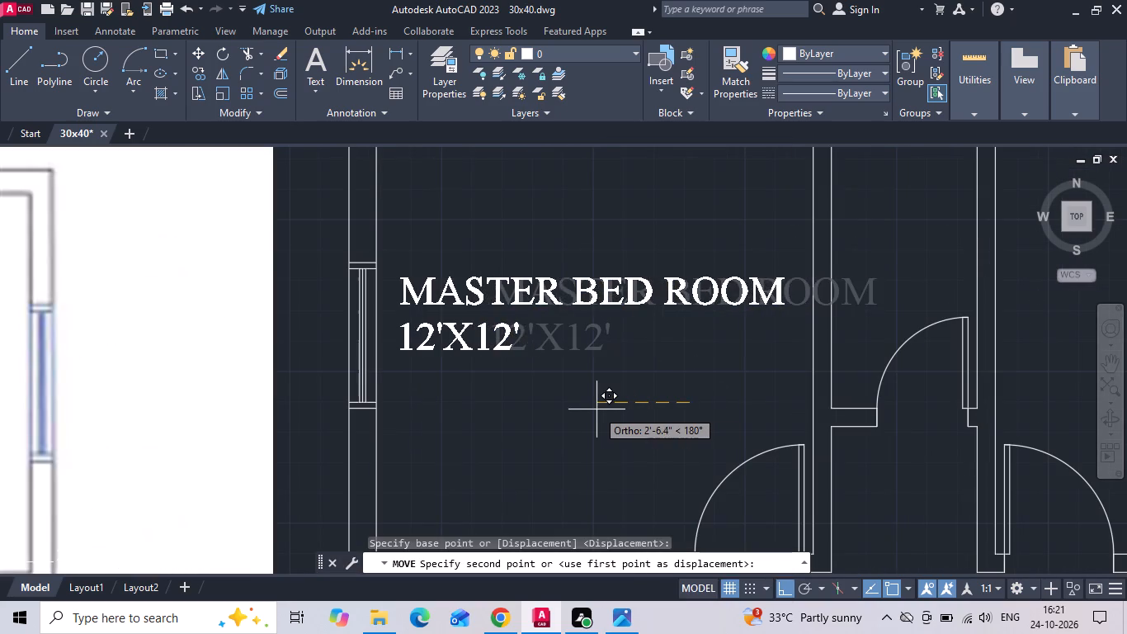
left_click(617, 407)
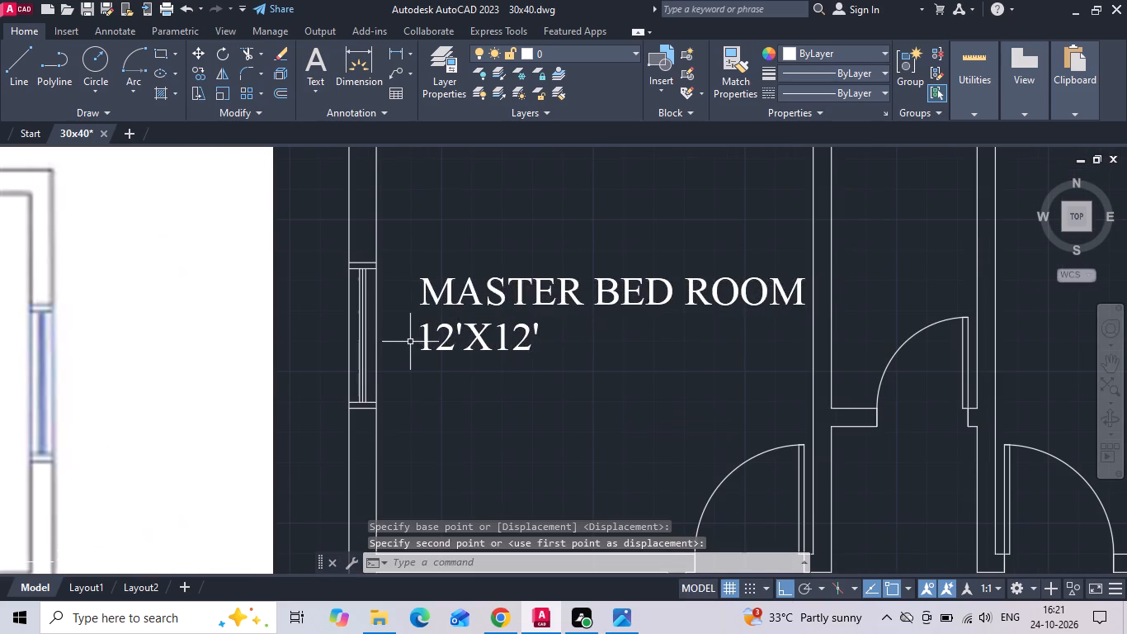
Indent the 12'X12' line with spaces so it is centred beneath MASTER BED ROOM.
double_click(424, 334)
key("space")
key("space")
key("space")
key("space")
key("space")
key("space")
key("space")
key("space")
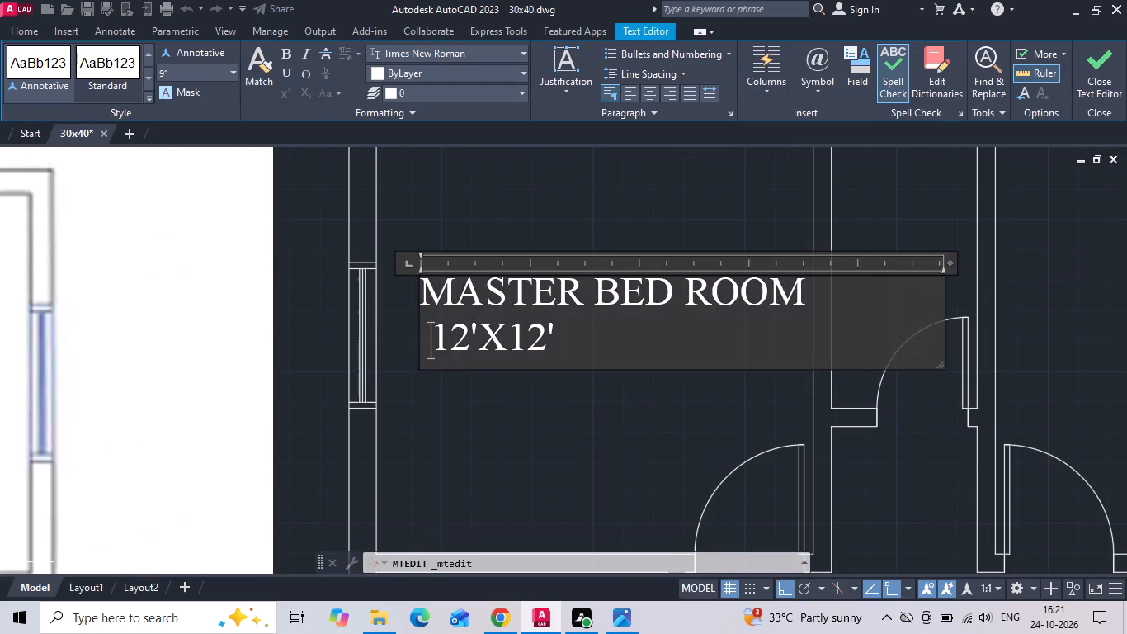
key("space")
key("space")
key("space")
scroll(427, 351, "down", 1)
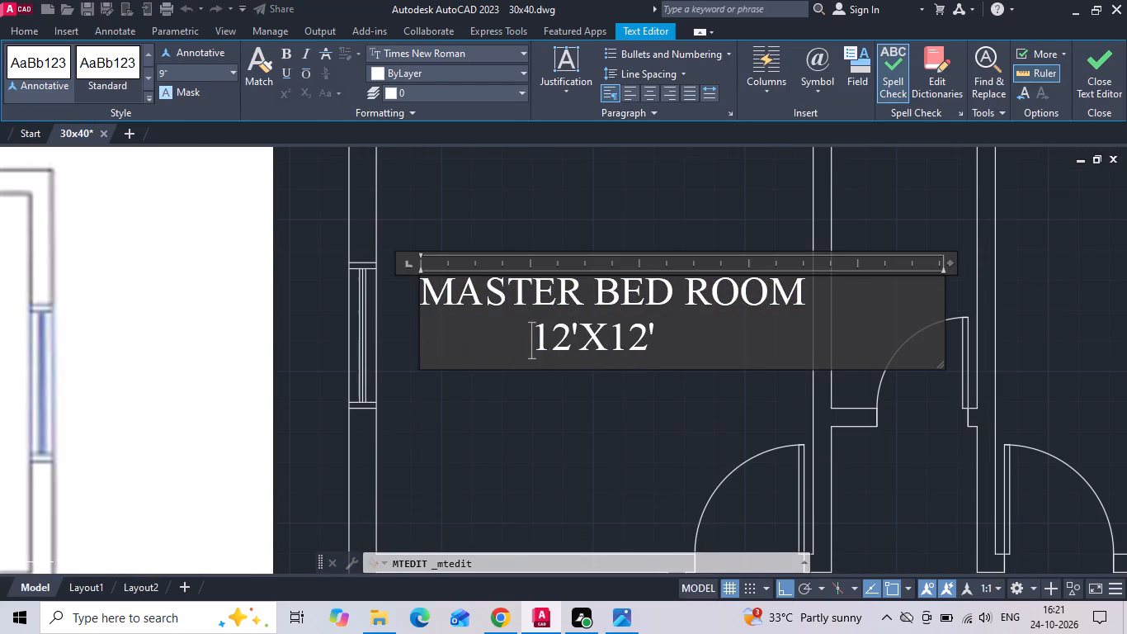
left_click(465, 425)
Move the master bedroom label about 5.6" to the left to centre it in the room.
left_click_drag(544, 310, 538, 320)
right_click(514, 333)
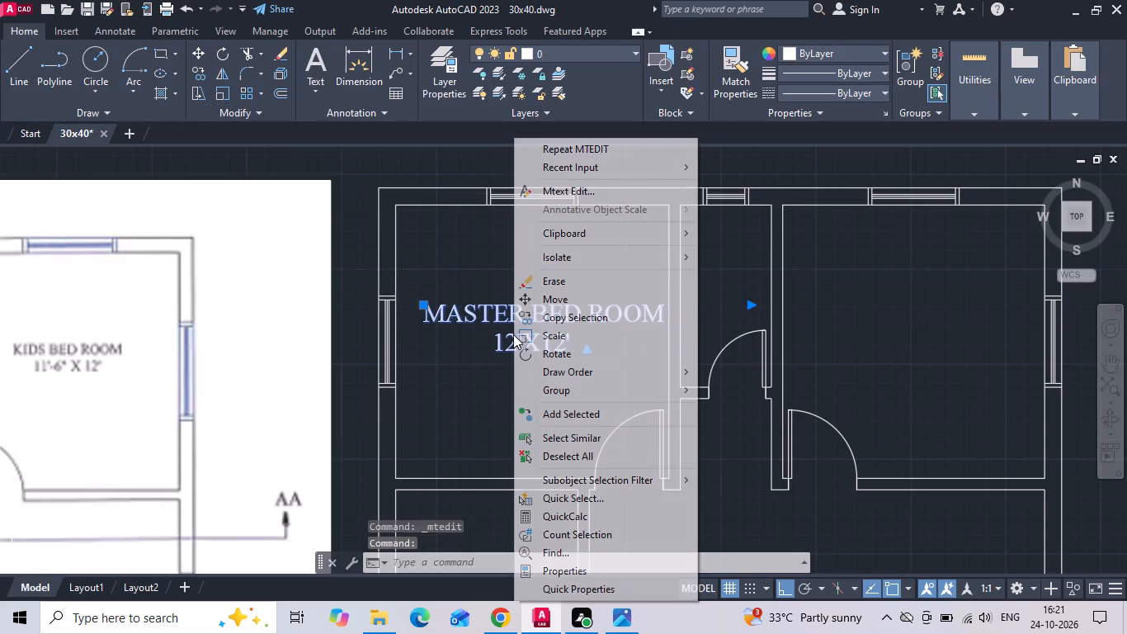
left_click(569, 299)
left_click(567, 390)
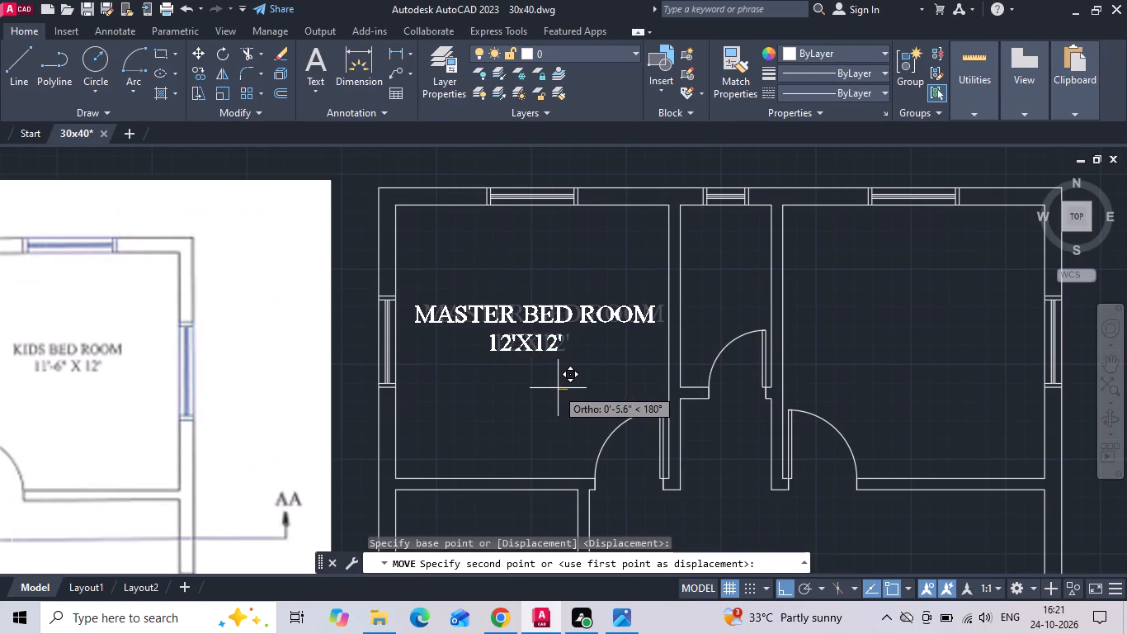
left_click(558, 388)
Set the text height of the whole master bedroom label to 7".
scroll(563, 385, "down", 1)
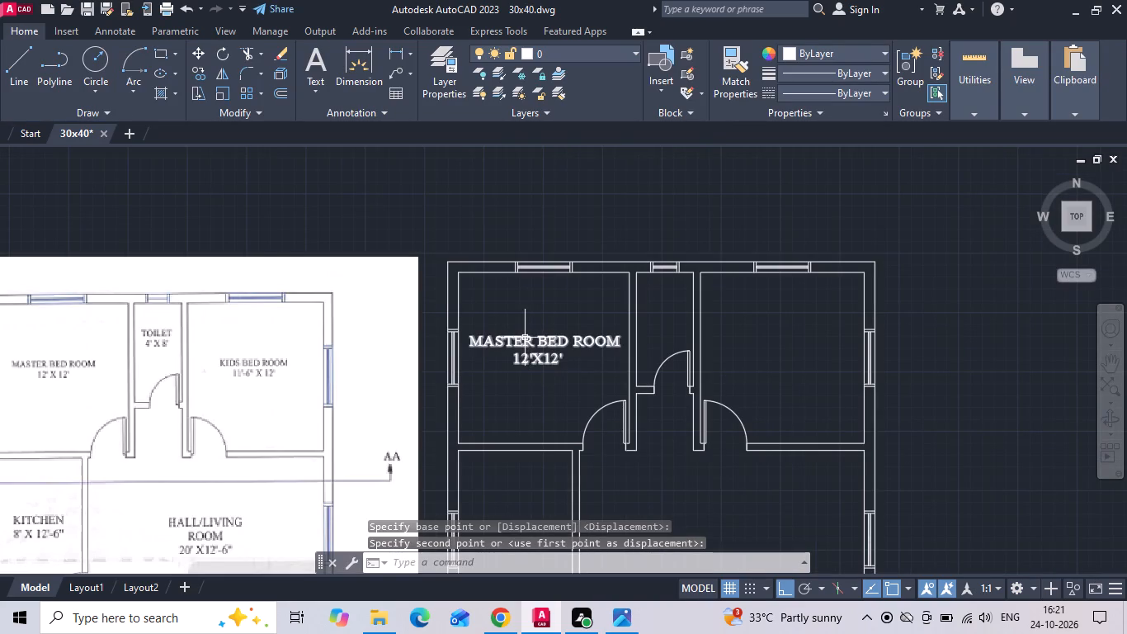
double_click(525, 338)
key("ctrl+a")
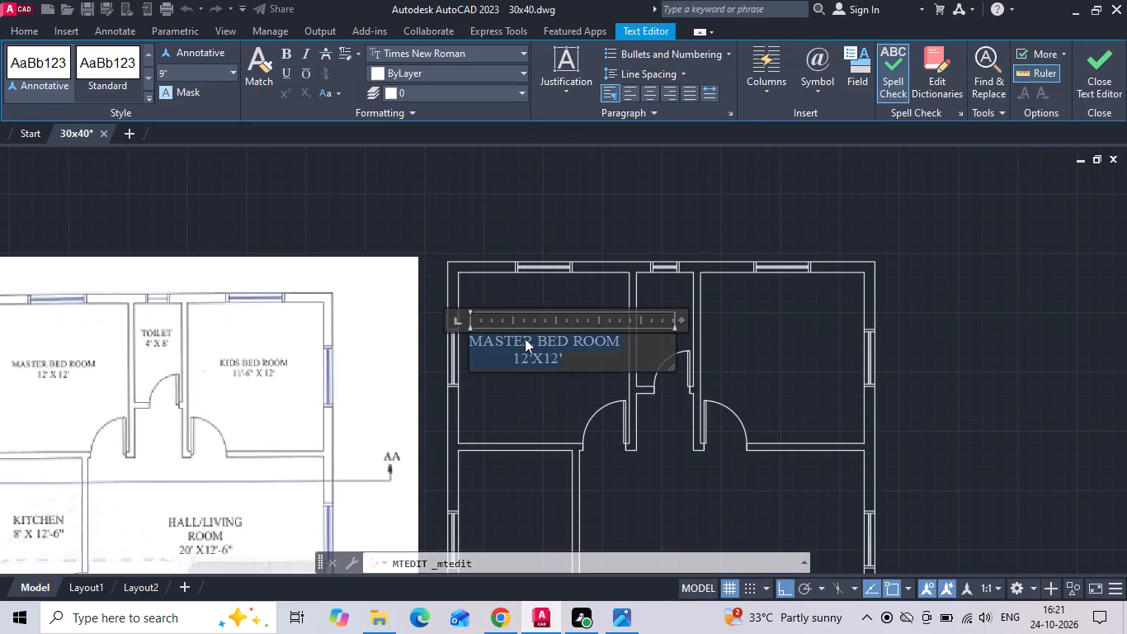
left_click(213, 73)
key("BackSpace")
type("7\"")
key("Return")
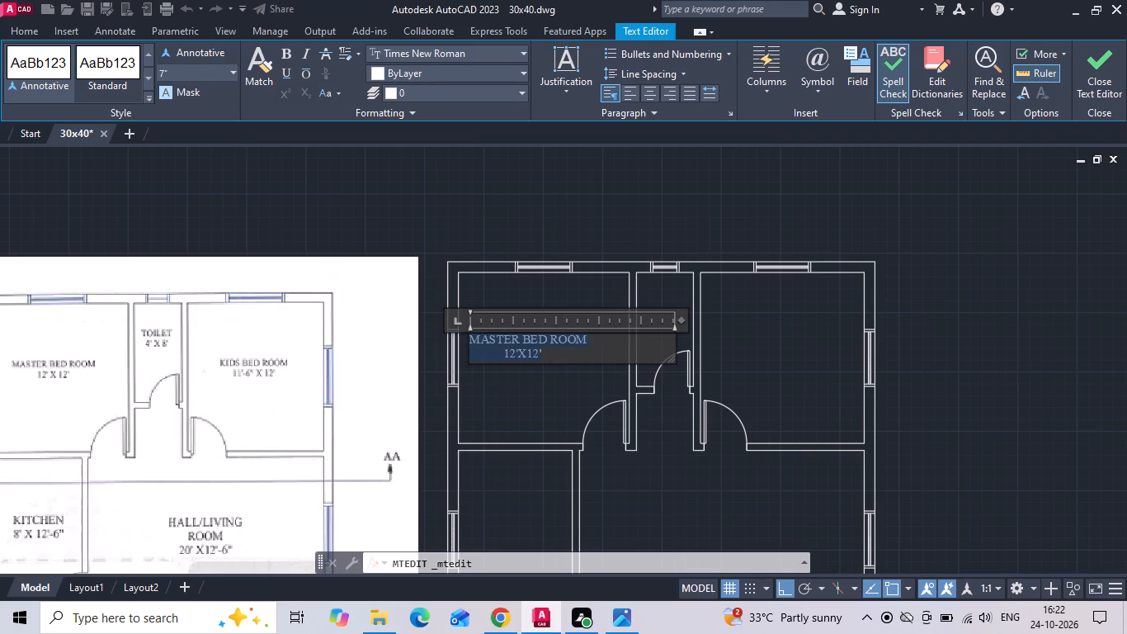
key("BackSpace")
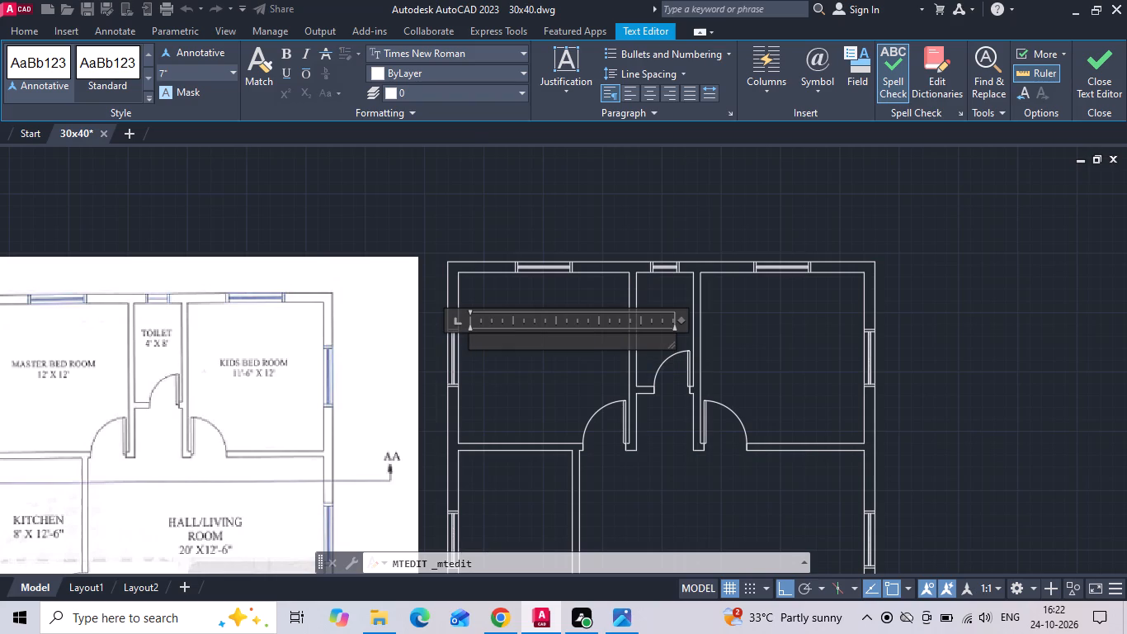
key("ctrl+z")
Set the text height of the whole master bedroom label to 8".
left_click(215, 81)
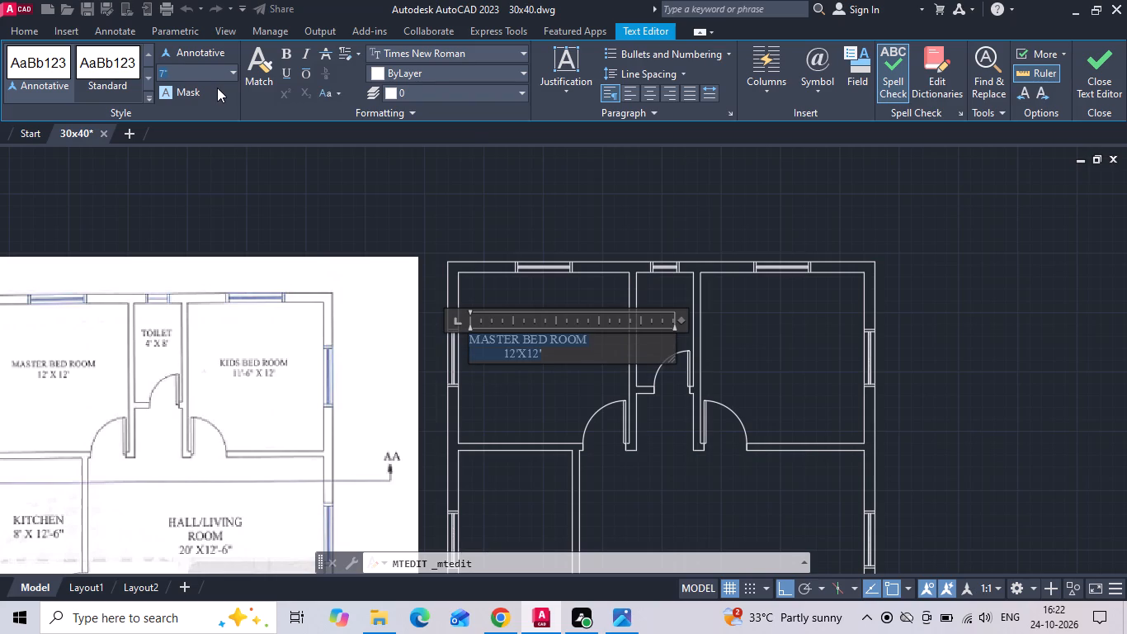
key("BackSpace")
type("8\"")
key("Return")
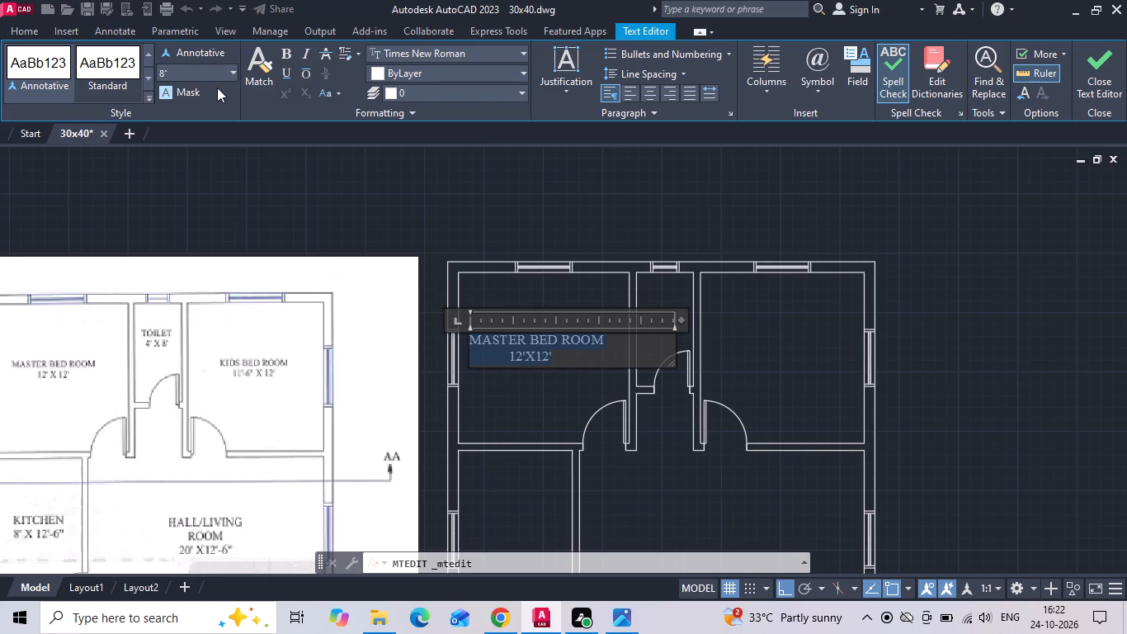
left_click(561, 230)
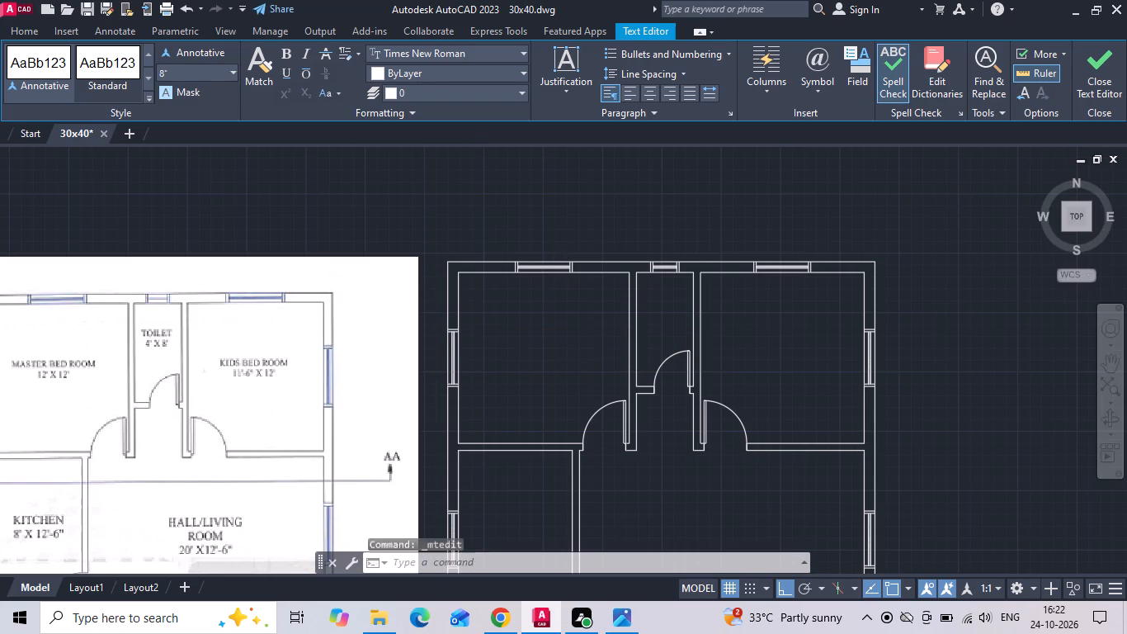
Copy the master bedroom label about 17'-5" horizontally into the kids bedroom.
left_click(526, 335)
right_click(526, 335)
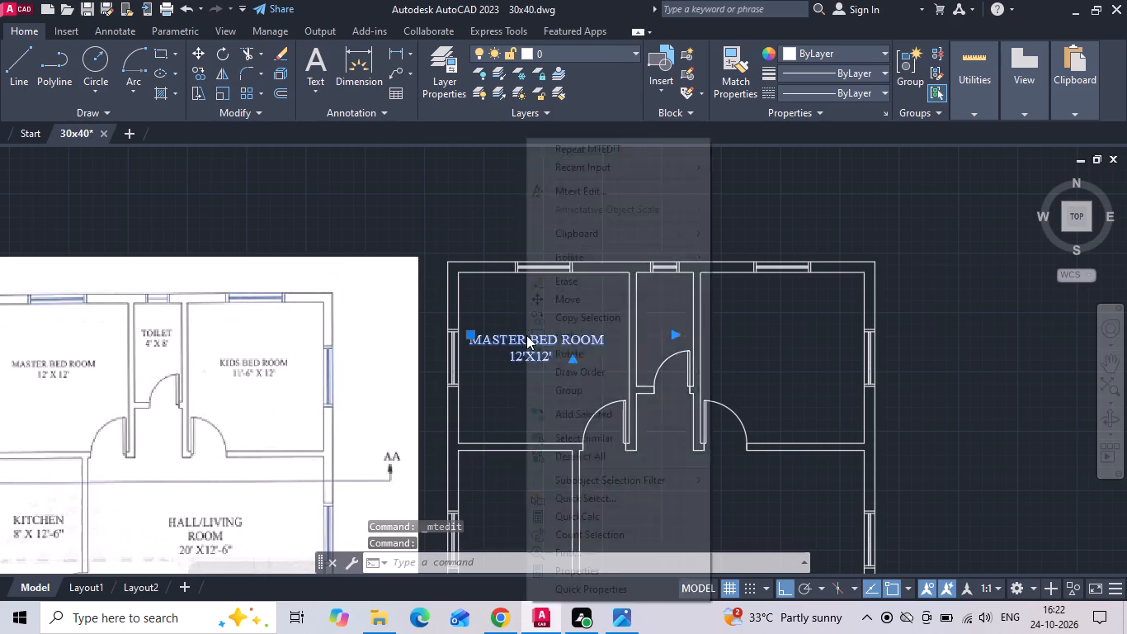
left_click(591, 324)
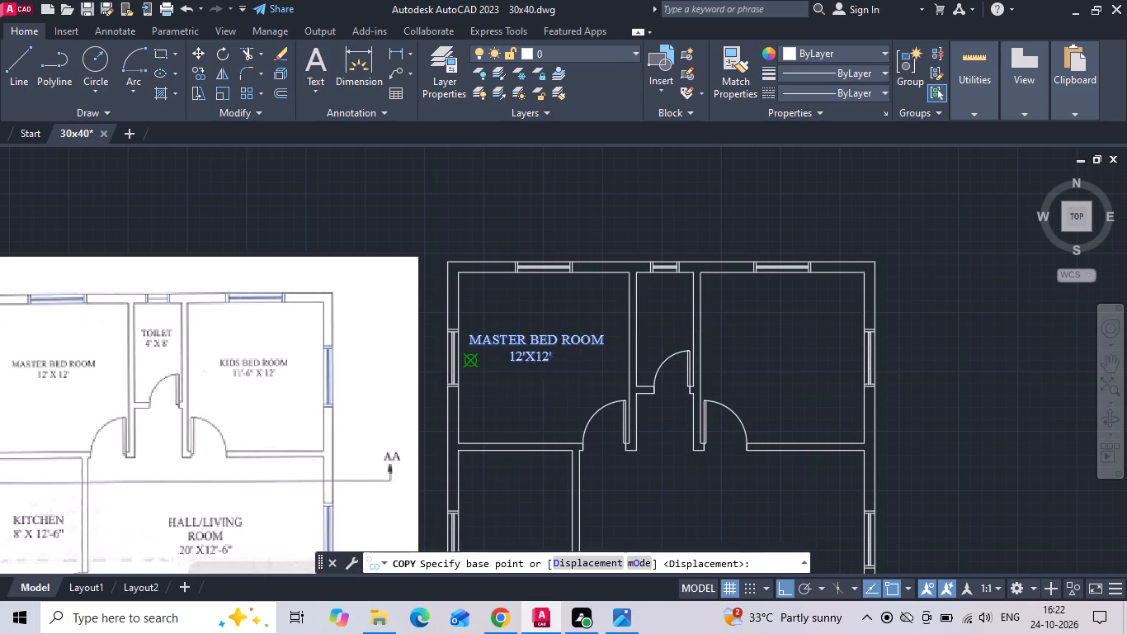
left_click(544, 356)
scroll(755, 363, "up", 2)
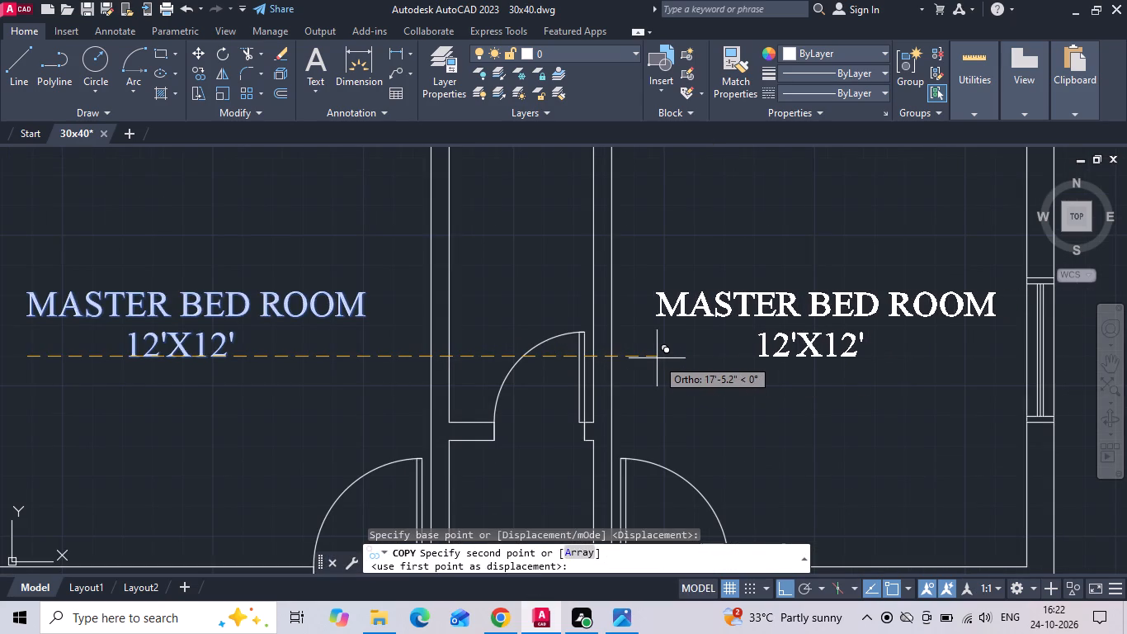
left_click(657, 358)
key("Escape")
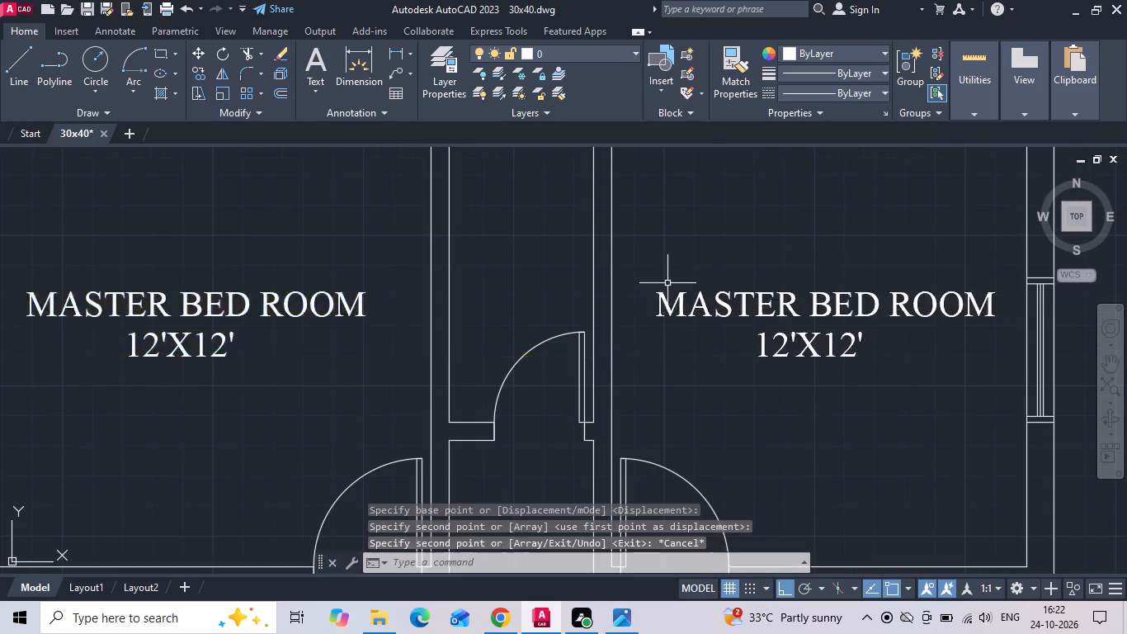
Replace MASTER with KIDS in the copied label so it reads KIDS BED ROOM.
scroll(668, 286, "down", 2)
scroll(722, 295, "up", 1)
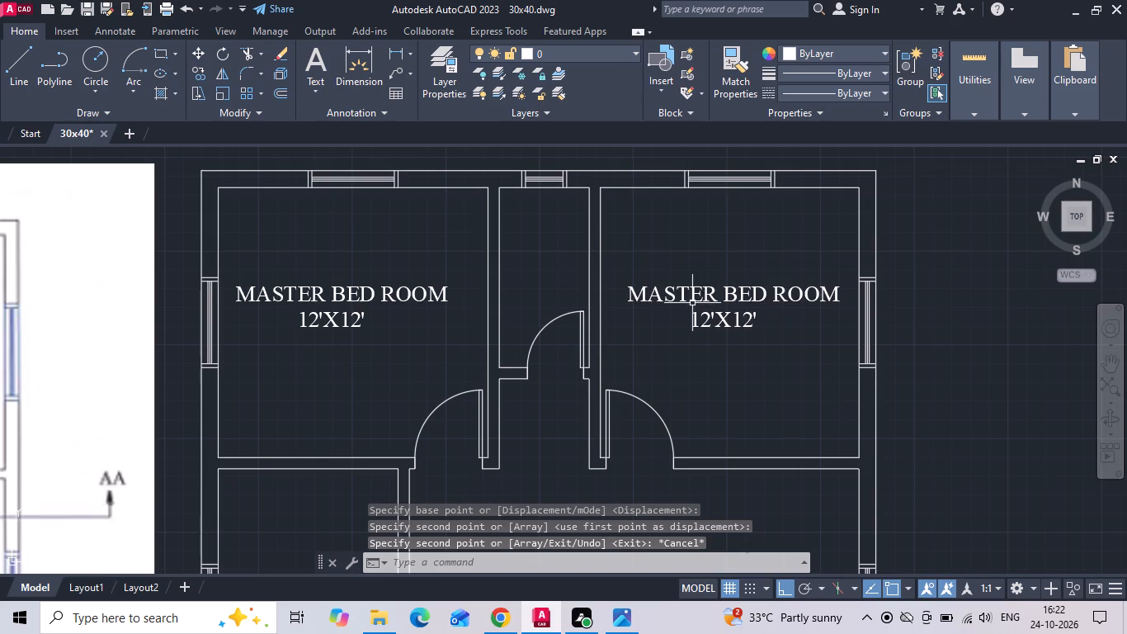
double_click(692, 303)
left_click_drag(714, 298, 614, 295)
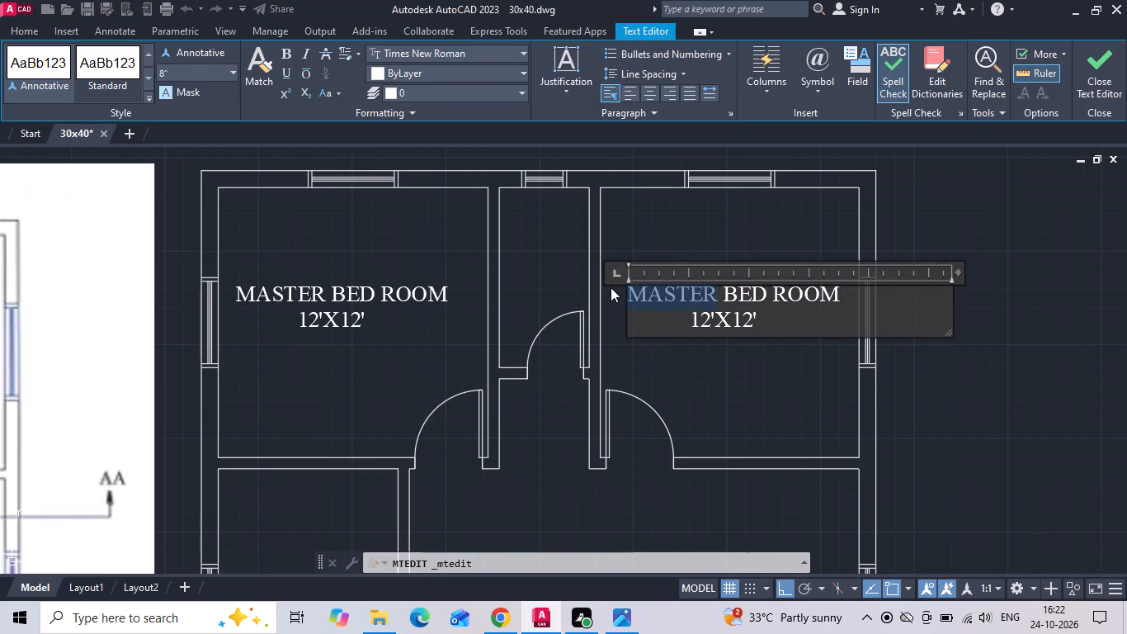
key("BackSpace")
type("KID")
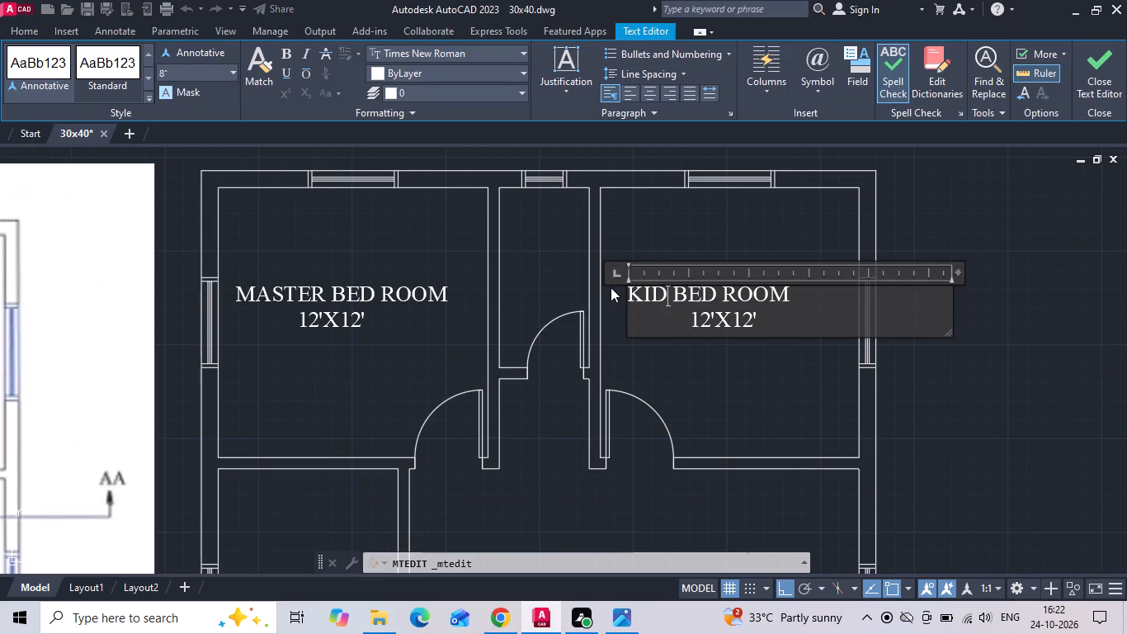
key("s")
Change the size line of the kids bedroom label to 11'6"X12'.
scroll(776, 333, "down", 1)
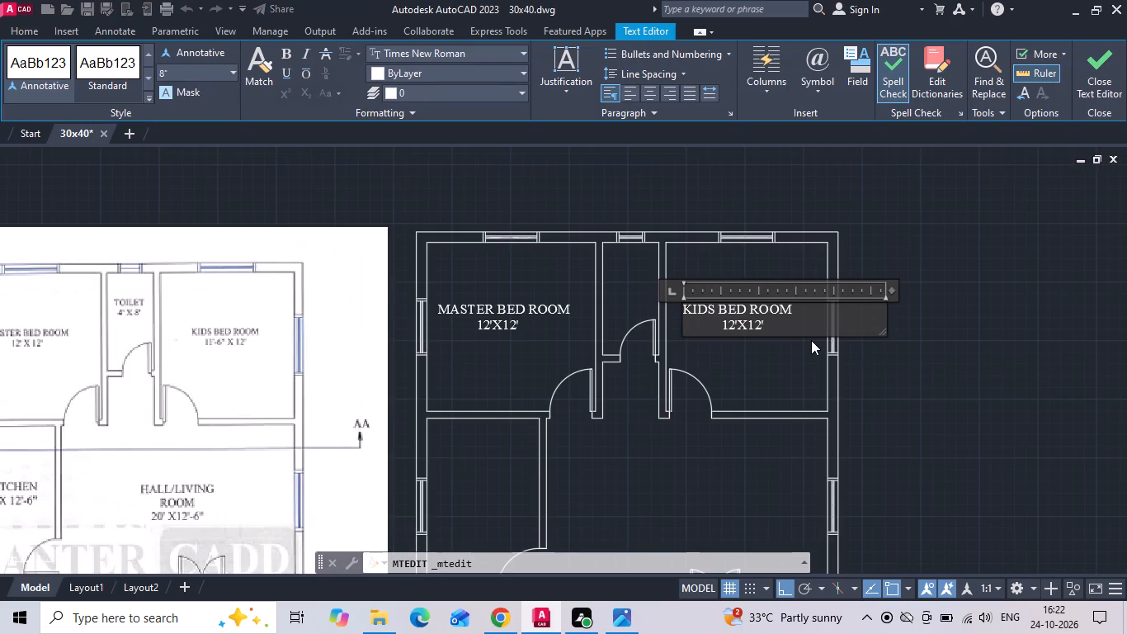
scroll(729, 343, "up", 1)
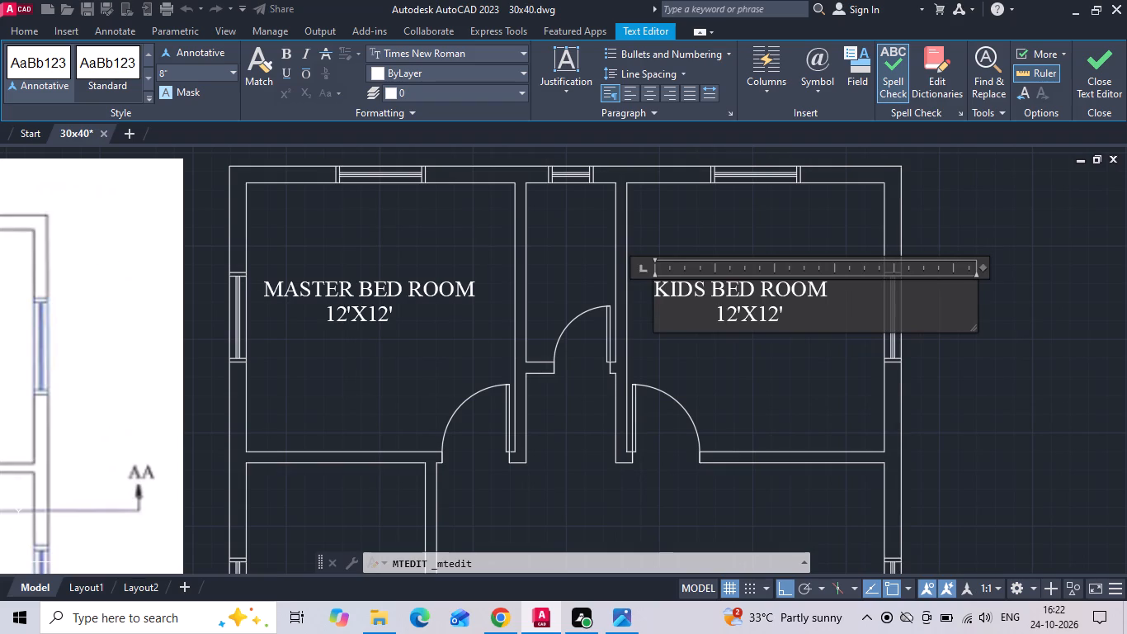
left_click(735, 317)
key("BackSpace")
key("1")
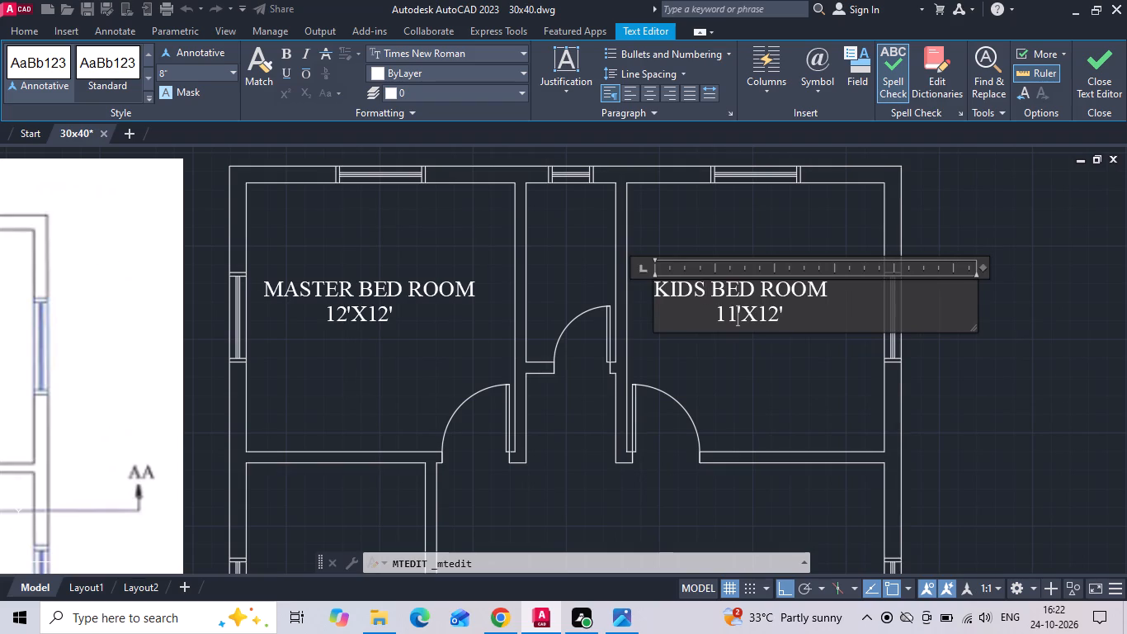
left_click(741, 313)
key("6")
key("shift+quotedbl")
left_click(738, 381)
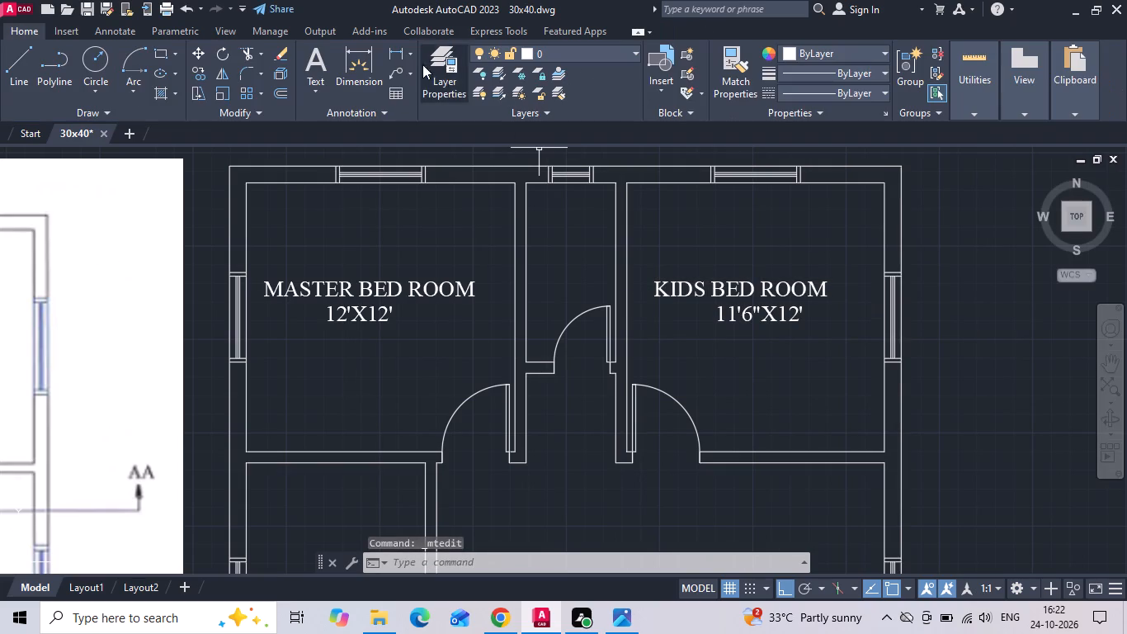
Check the kids bedroom's interior width between its side walls with a linear dimension, without placing it.
left_click(392, 57)
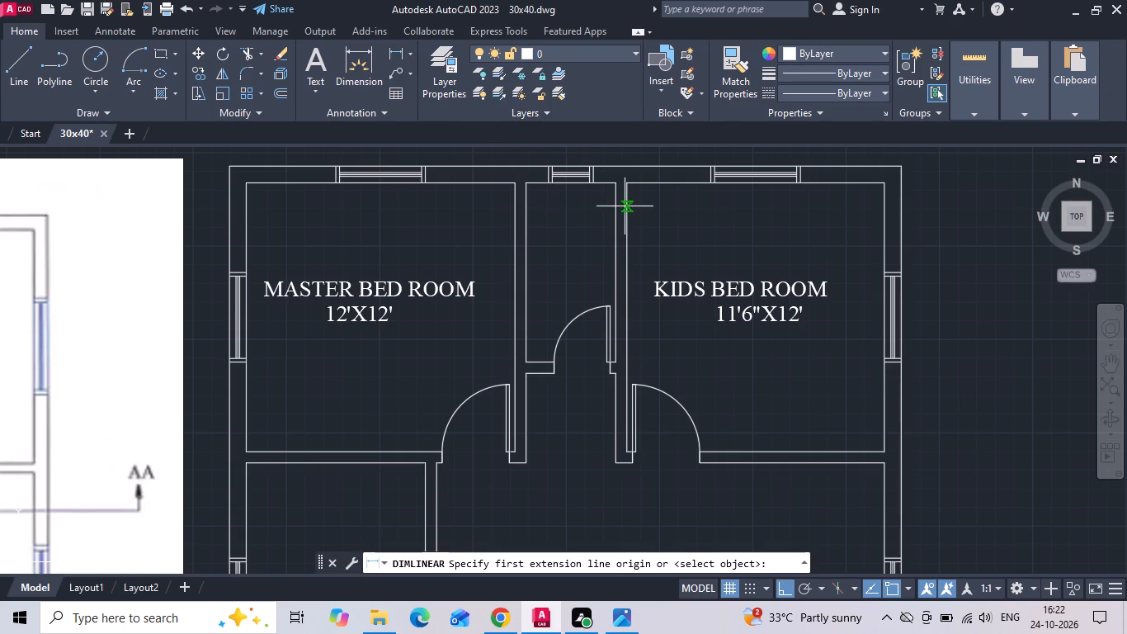
left_click(625, 206)
left_click(884, 211)
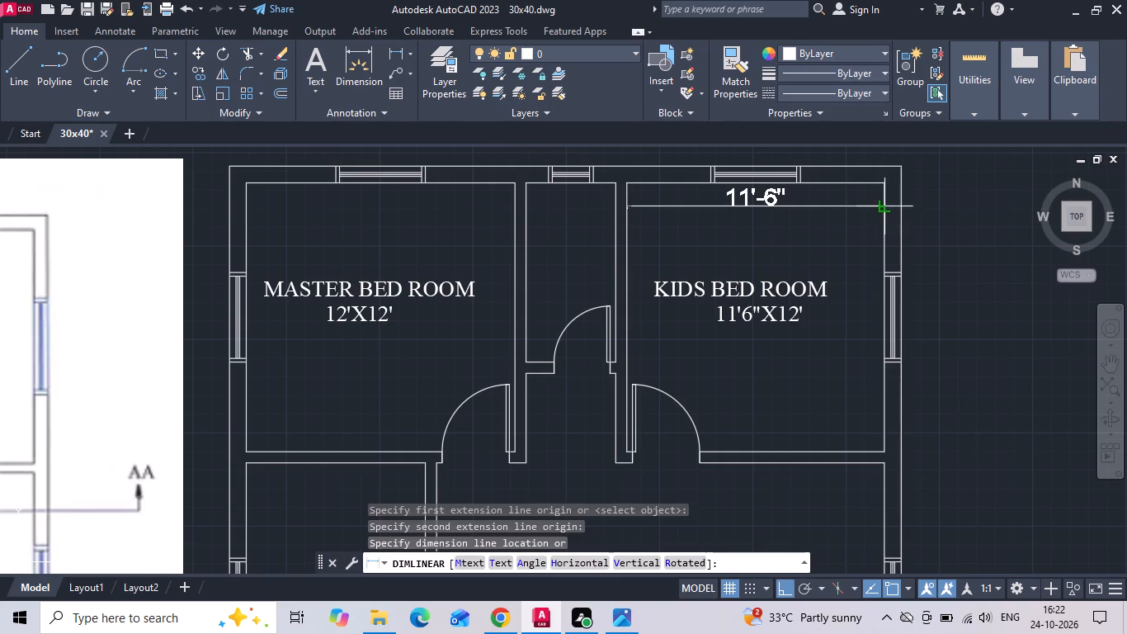
key("Escape")
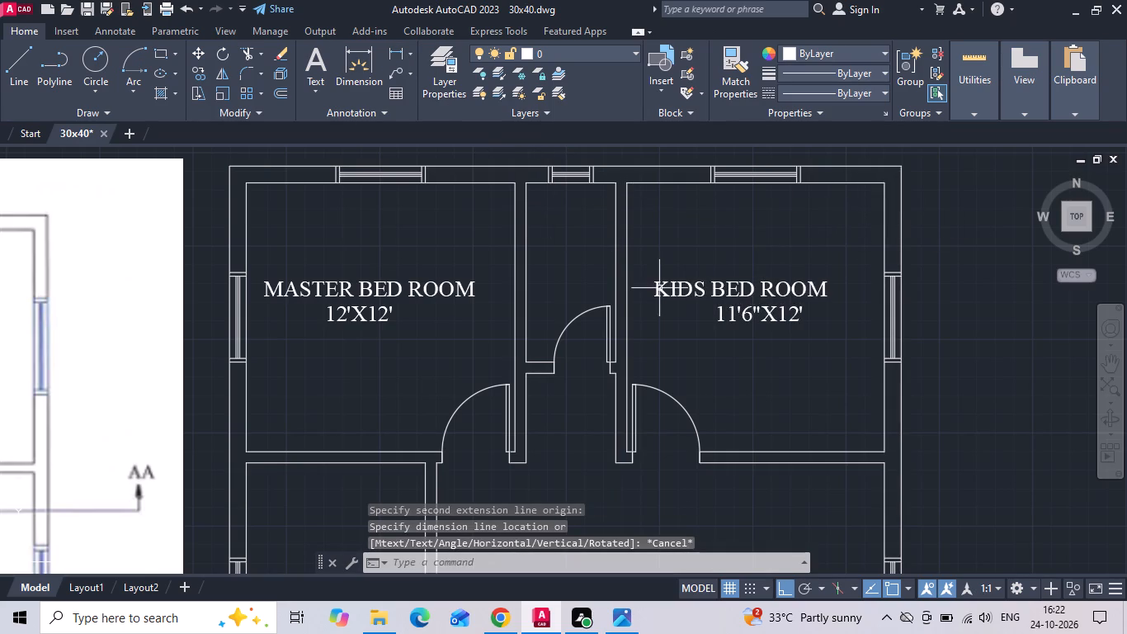
Remove three leading spaces from the kids bedroom label's size line to center it under the room name.
double_click(658, 288)
left_click(715, 318)
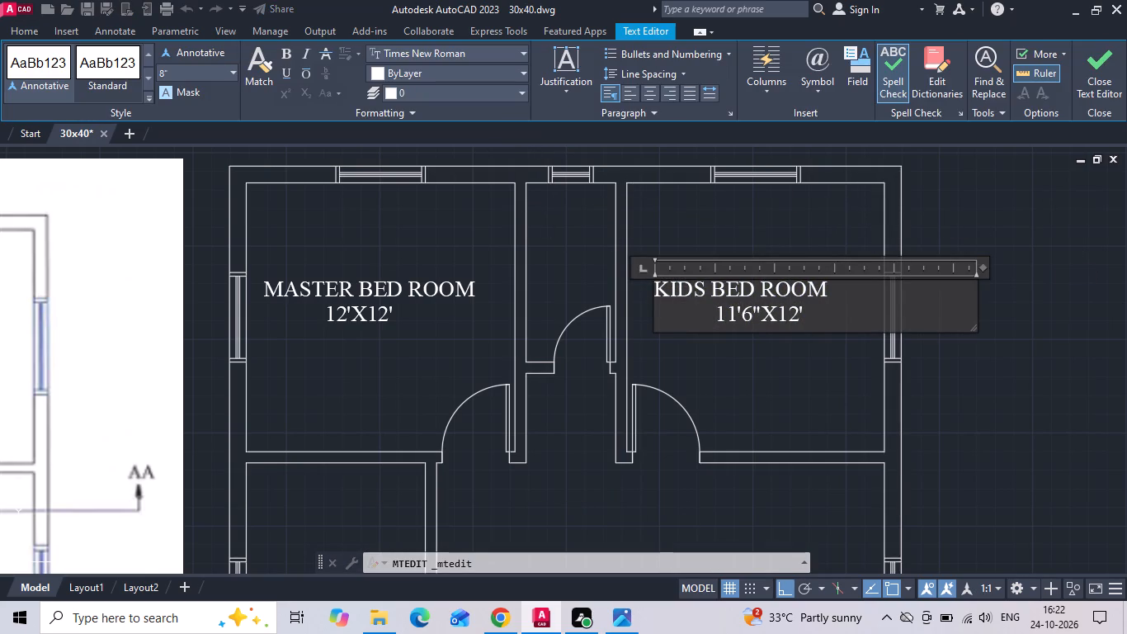
key("BackSpace")
key("BackSpace")
key("BackSpace")
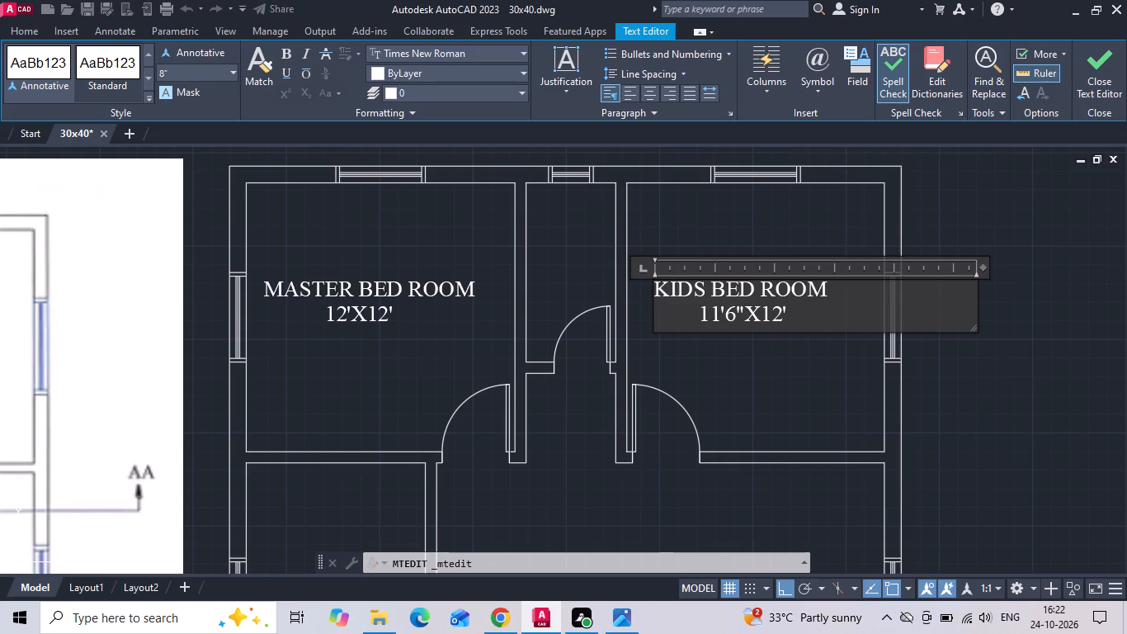
left_click(730, 371)
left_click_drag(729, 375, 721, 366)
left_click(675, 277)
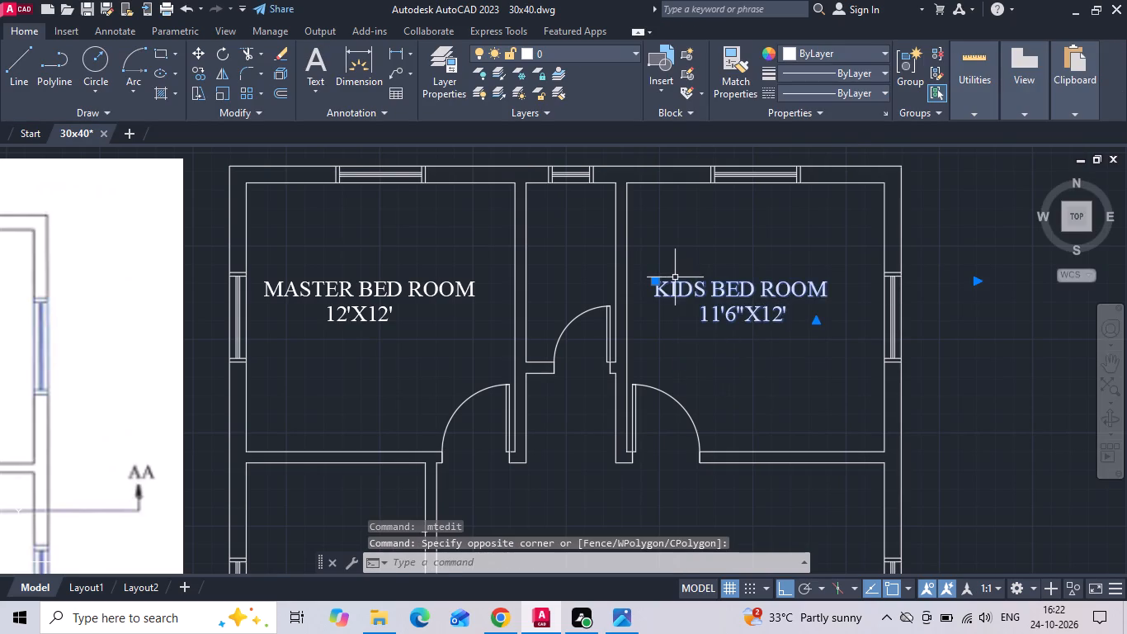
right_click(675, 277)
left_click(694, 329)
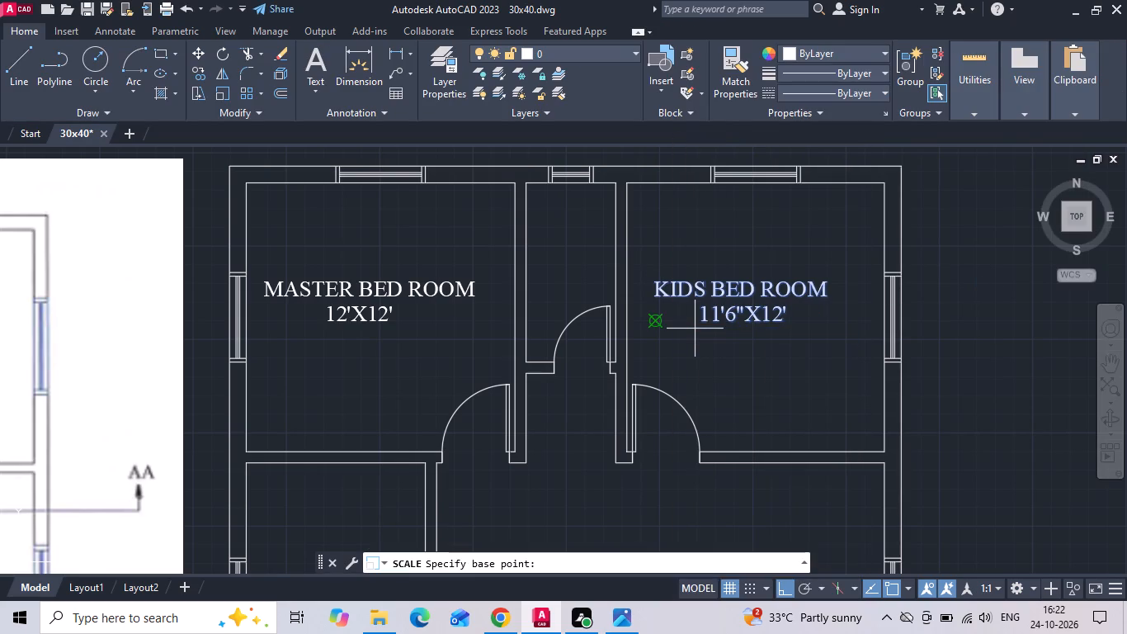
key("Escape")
Copy the kids bedroom label about 13'-2" straight down into the hall.
left_click(719, 272)
left_click(705, 324)
right_click(705, 324)
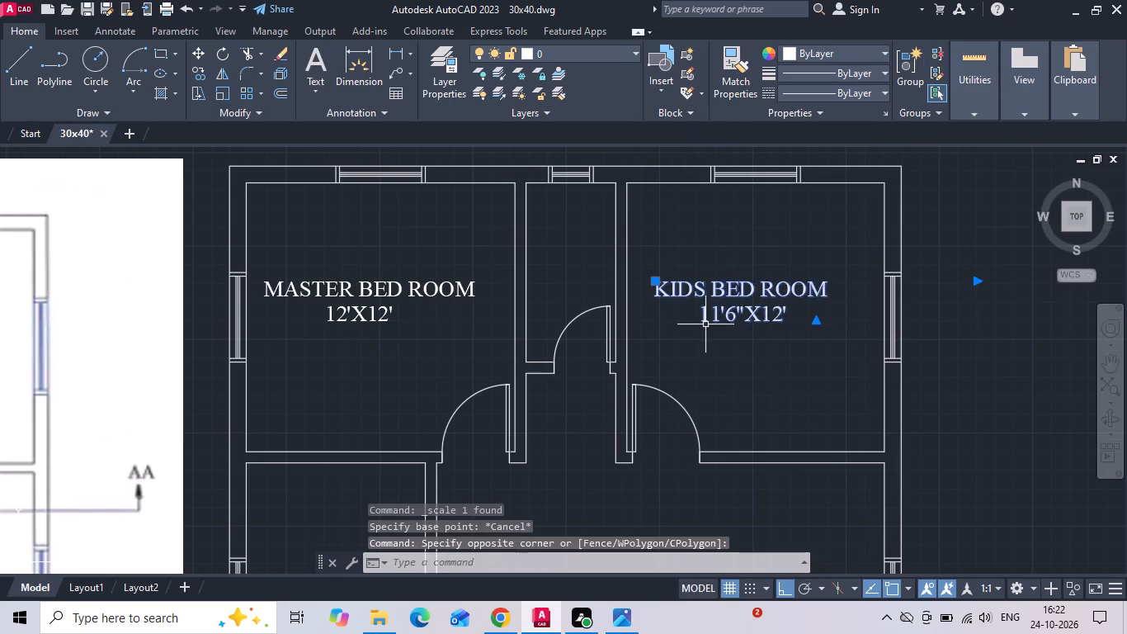
left_click(724, 319)
left_click_drag(727, 320, 729, 366)
middle_click_drag(705, 423, 702, 192)
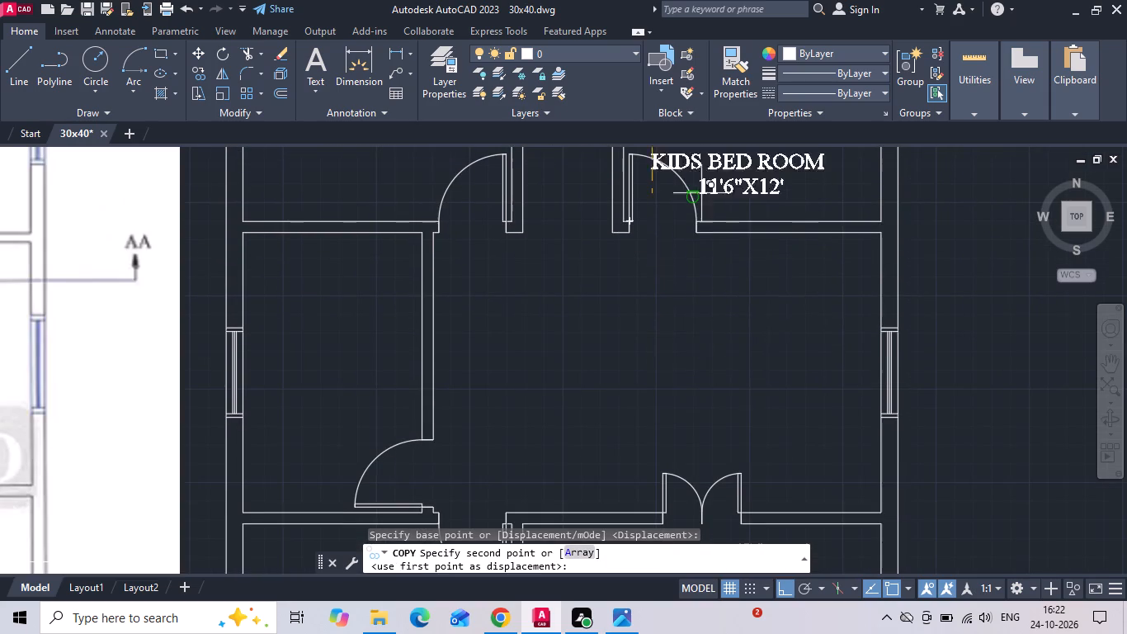
left_click(663, 387)
key("Escape")
Move the copied label horizontally toward the middle of the hall.
left_click(693, 352)
right_click(693, 350)
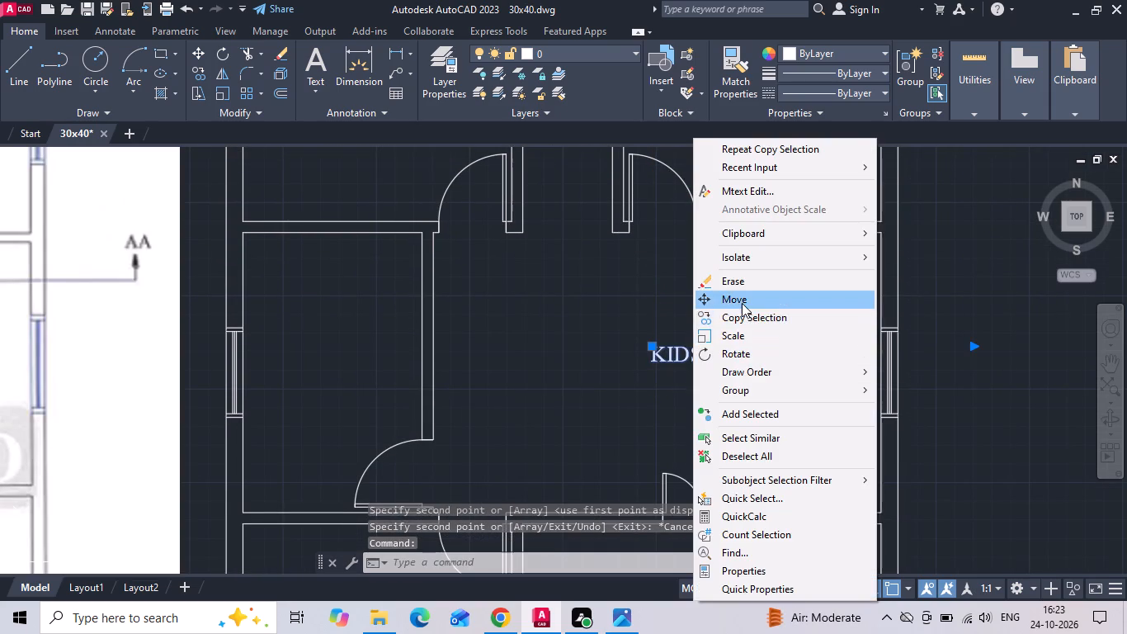
left_click(742, 303)
left_click_drag(777, 377, 774, 370)
left_click(582, 369)
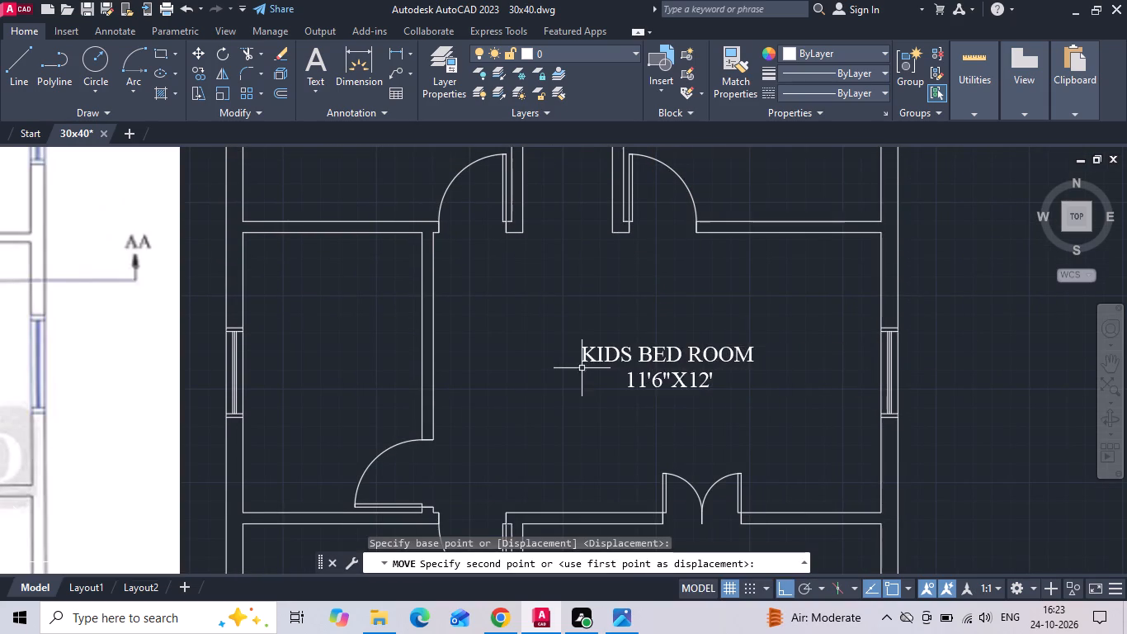
Place a horizontal linear dimension across the hall's interior width, above the copied label.
scroll(765, 317, "down", 1)
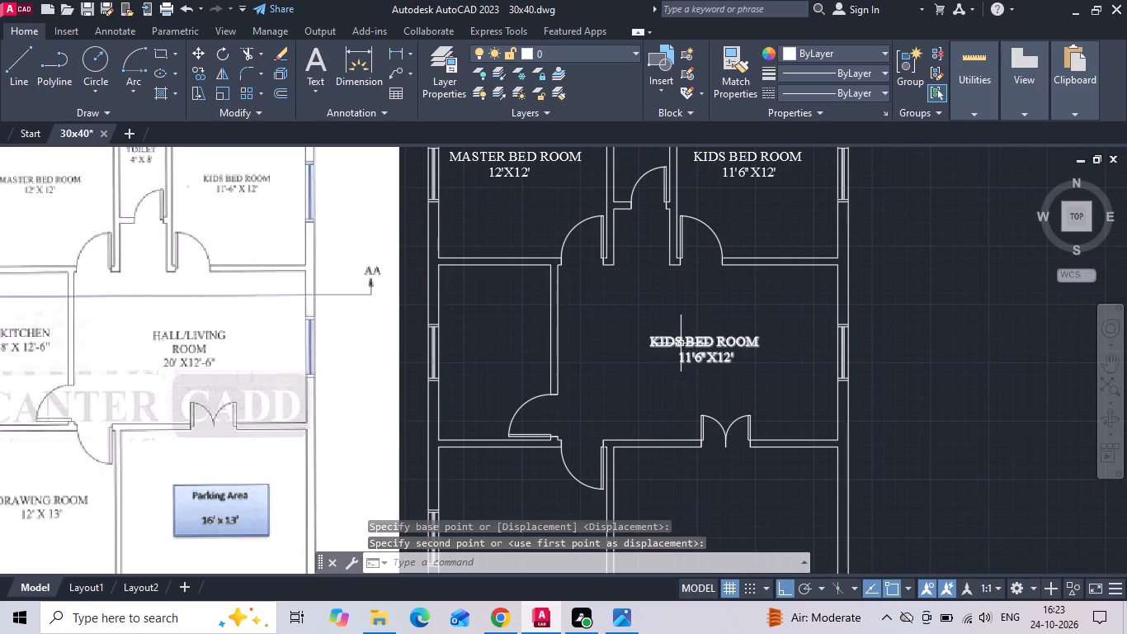
left_click(390, 50)
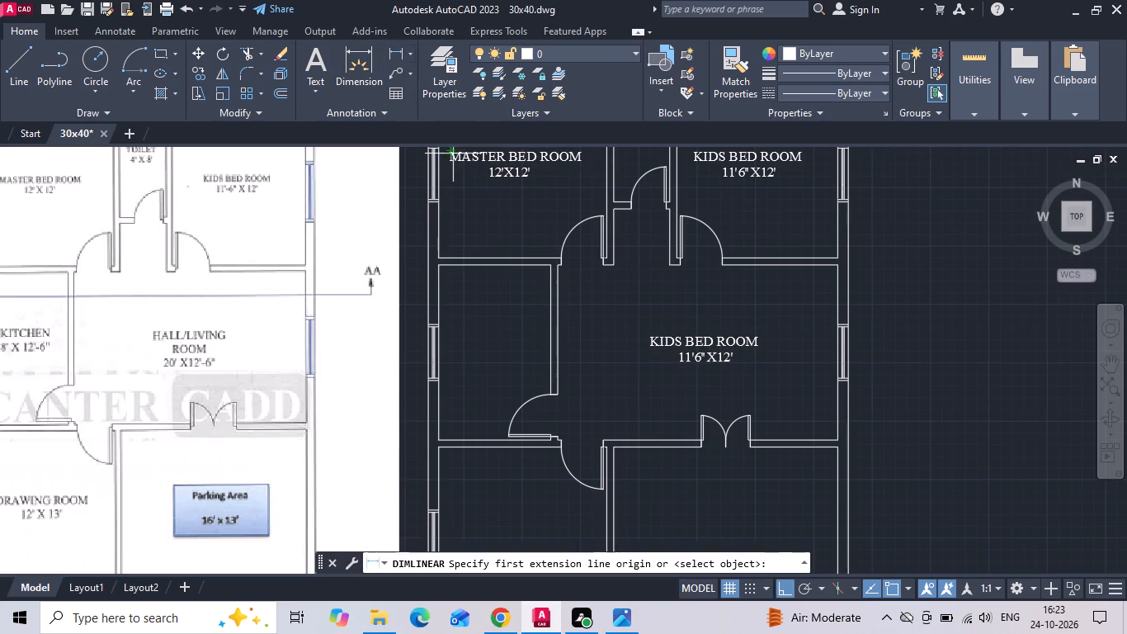
left_click(557, 312)
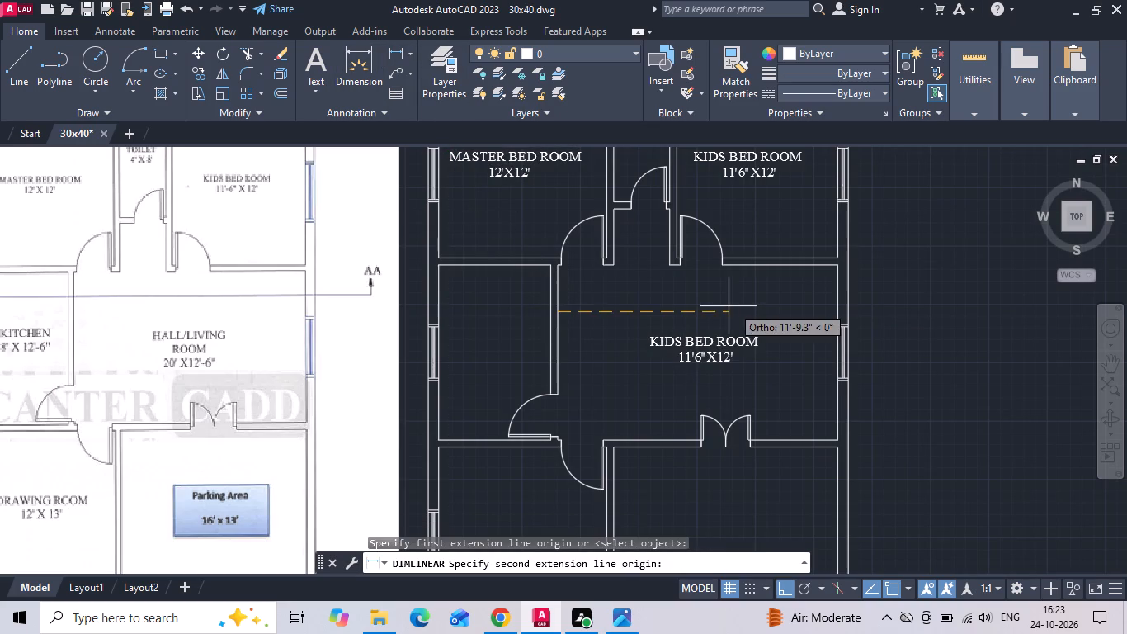
left_click(843, 311)
left_click(842, 300)
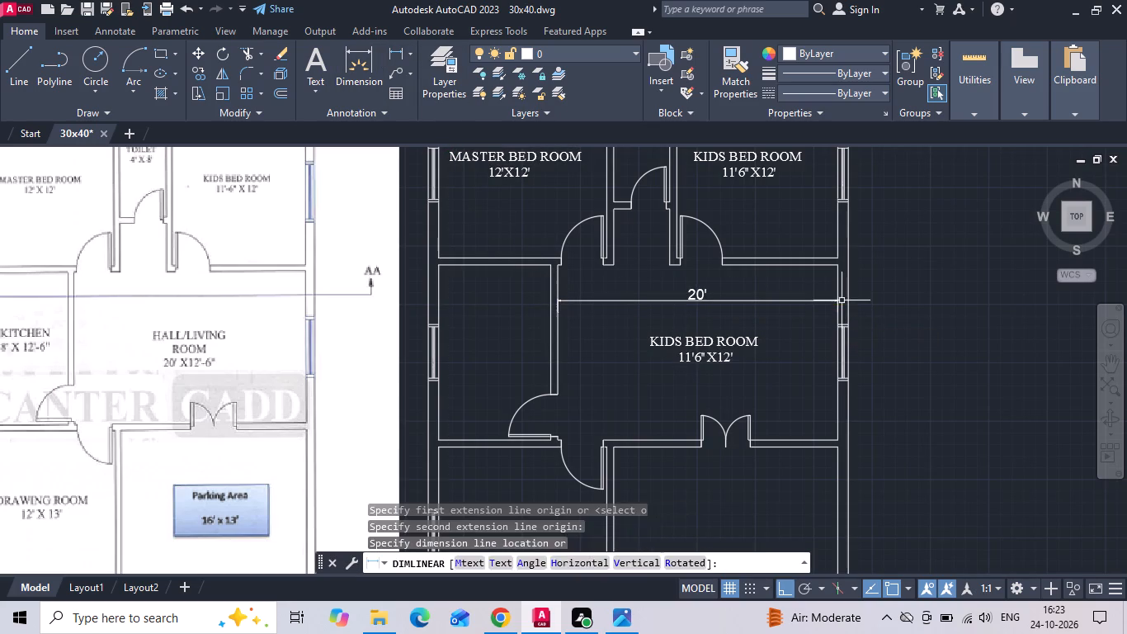
Replace KIDS BED ROOM in the hall's copied label with HALL/LIVING ROOM.
double_click(702, 349)
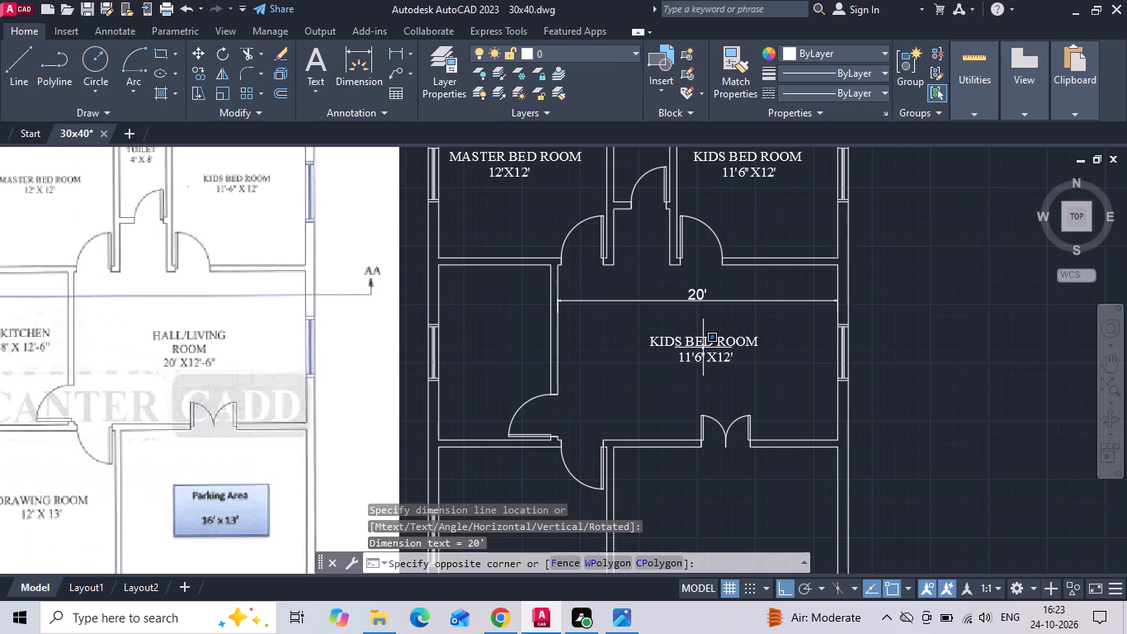
double_click(690, 350)
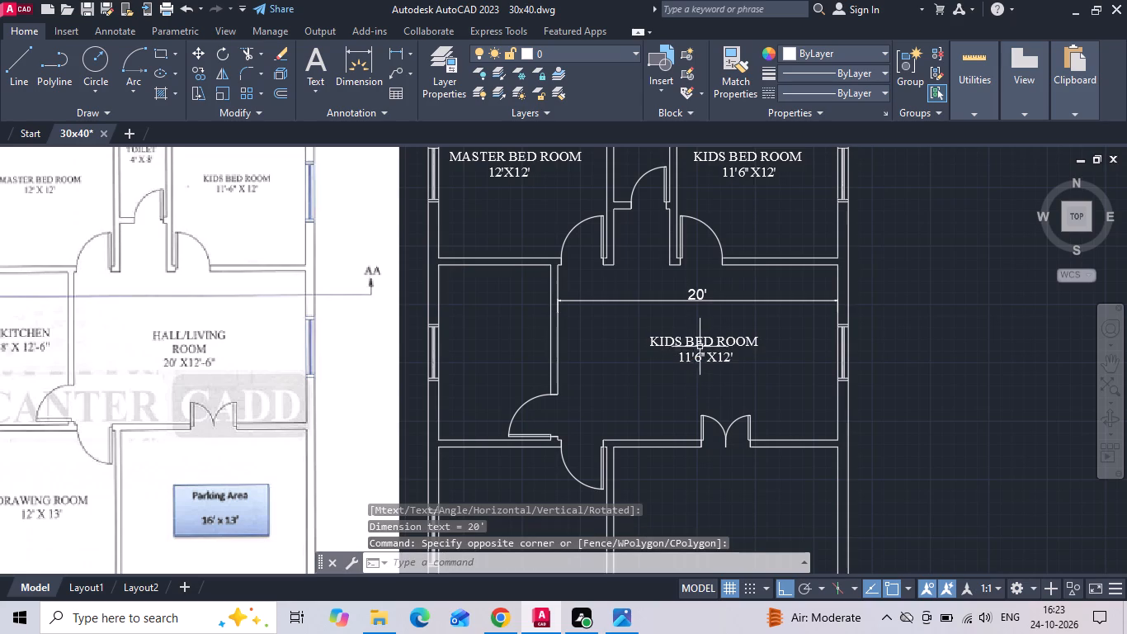
double_click(700, 345)
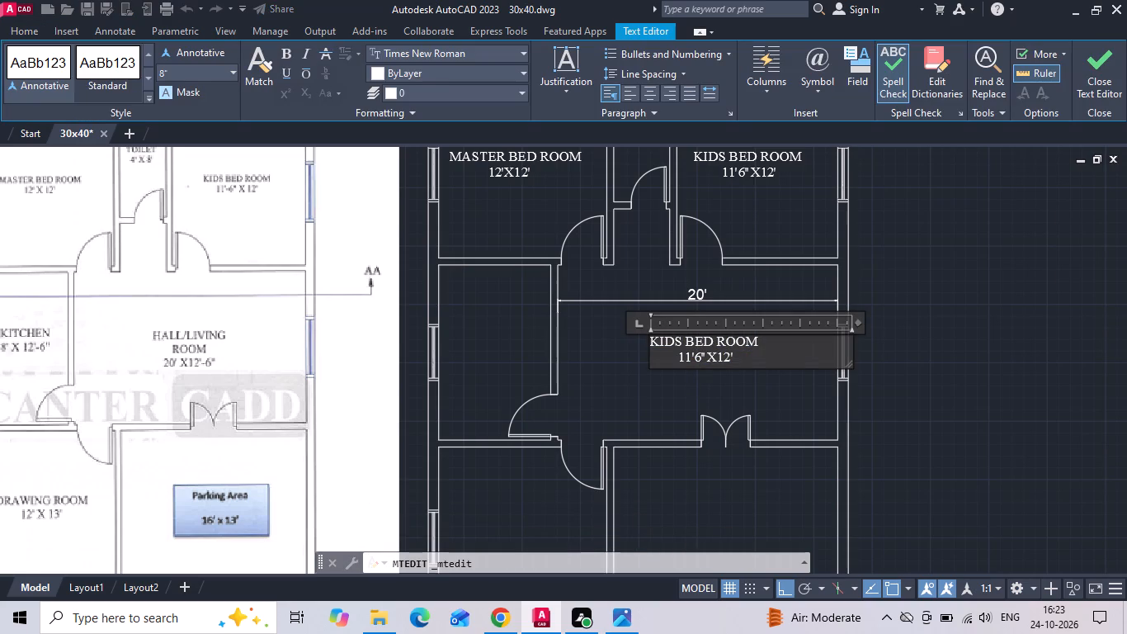
left_click(771, 346)
key("BackSpace")
key("BackSpace")
key("BackSpace")
key("BackSpace")
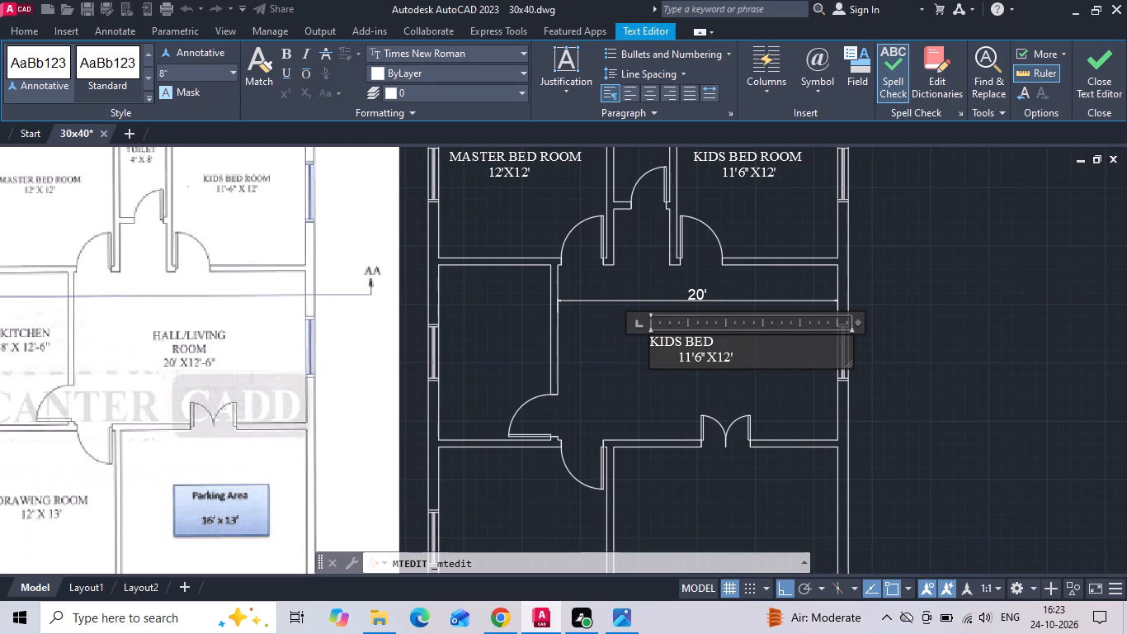
key("BackSpace")
key("BackSpace")
key("BackSpace")
key("BackSpace")
key("BackSpace")
key("BackSpace")
key("BackSpace")
key("BackSpace")
key("BackSpace")
key("h")
key("a")
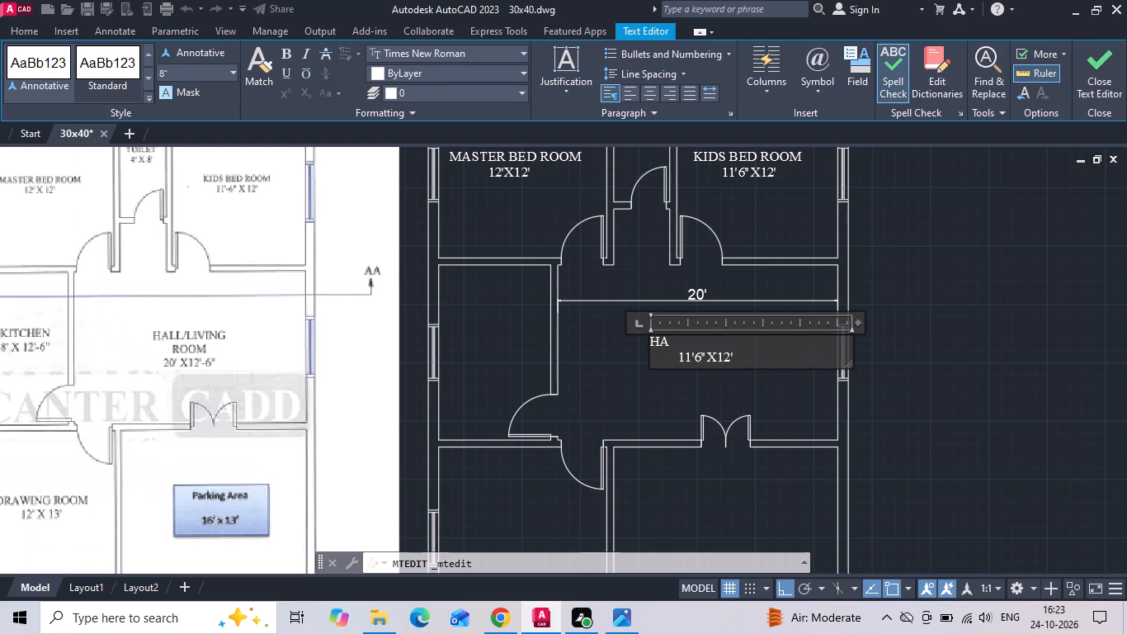
type("LL")
key("slash")
type("LI")
type("VI")
key("n")
key("g")
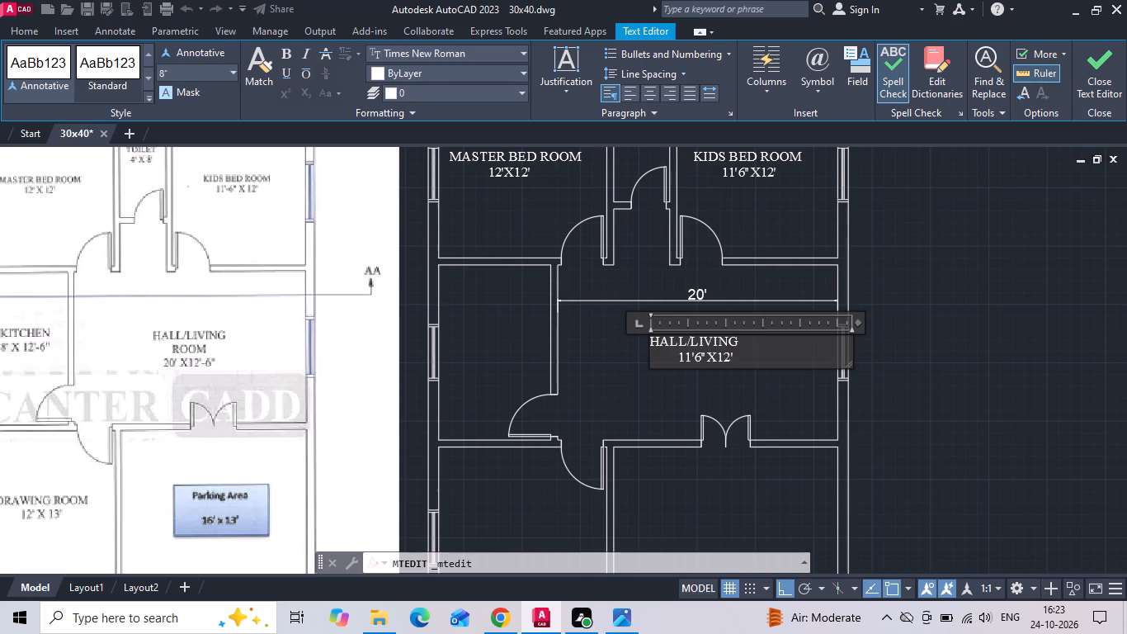
key("space")
type("ROOM")
Change the size line of the HALL/LIVING ROOM label to 20'0"X12'6".
left_click(738, 360)
key("6")
key("shift+quotedbl")
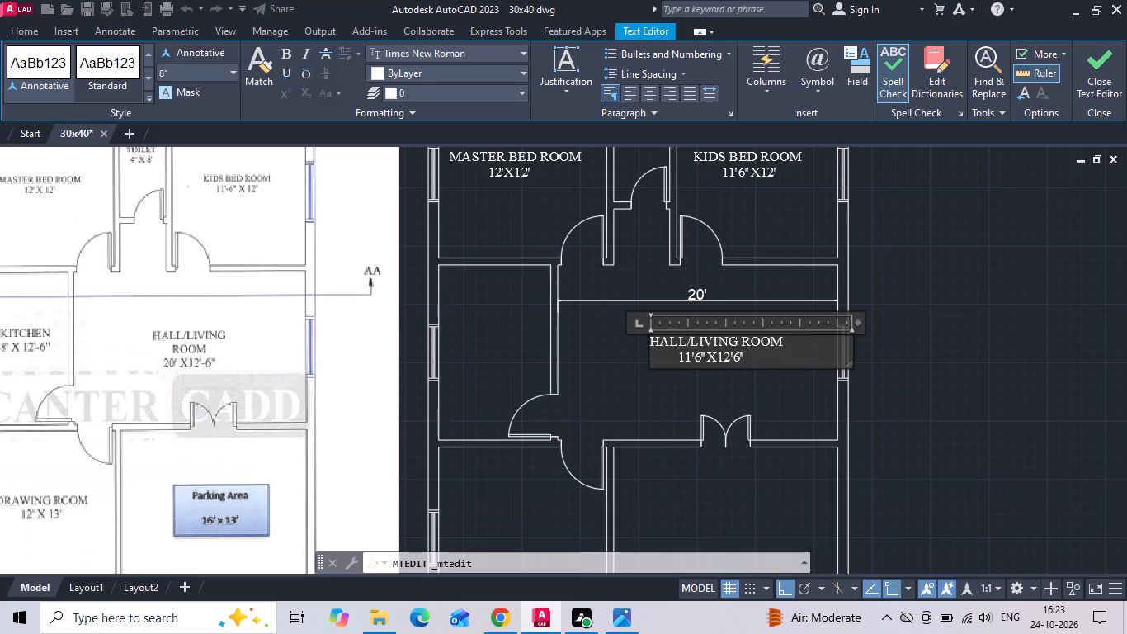
left_click(699, 359)
key("BackSpace")
key("0")
left_click(691, 360)
key("BackSpace")
key("BackSpace")
type("20")
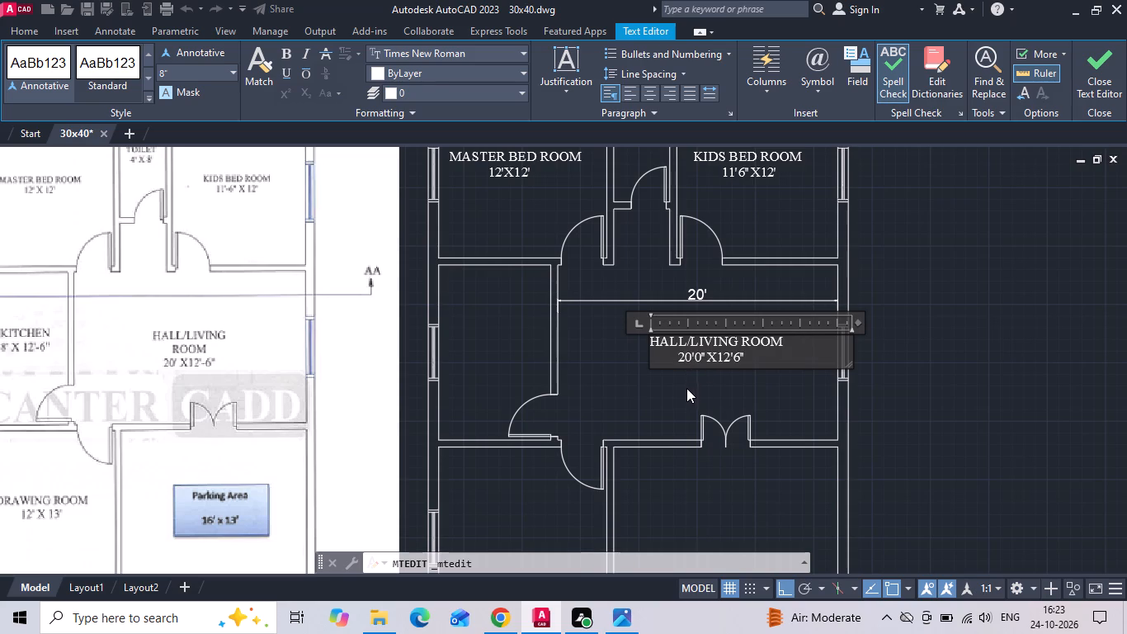
left_click(686, 389)
Delete the horizontal dimension across the hall's width.
left_click(615, 298)
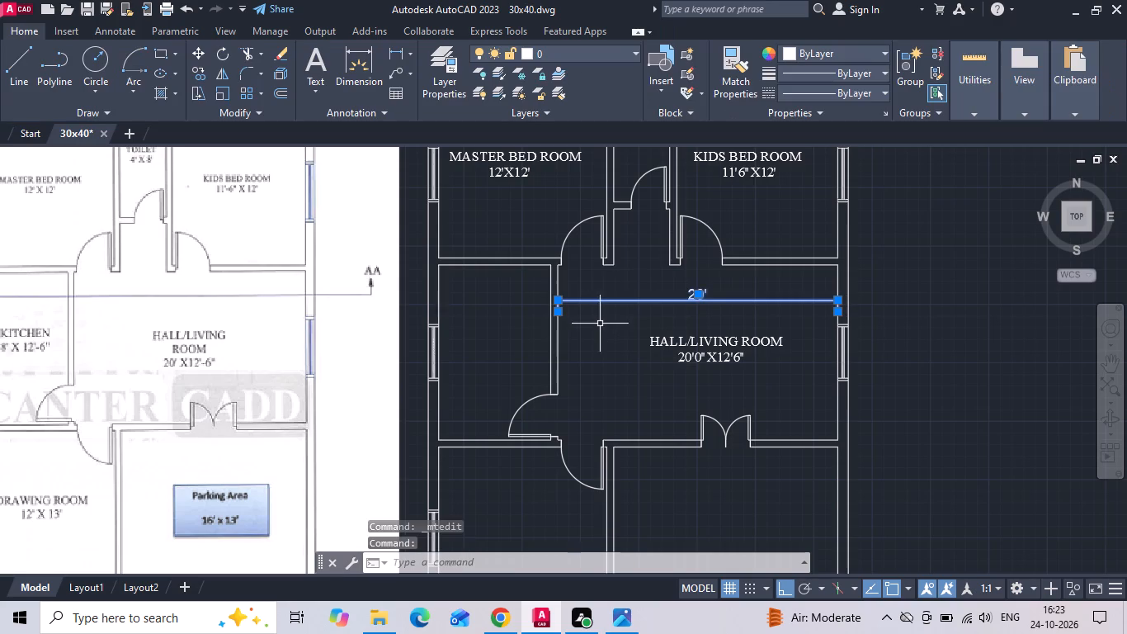
key("Delete")
Change the KIDS BED ROOM label's size line to 11'6"X12'0" and remove one leading space to recentre it under the name.
middle_click_drag(754, 288, 762, 418)
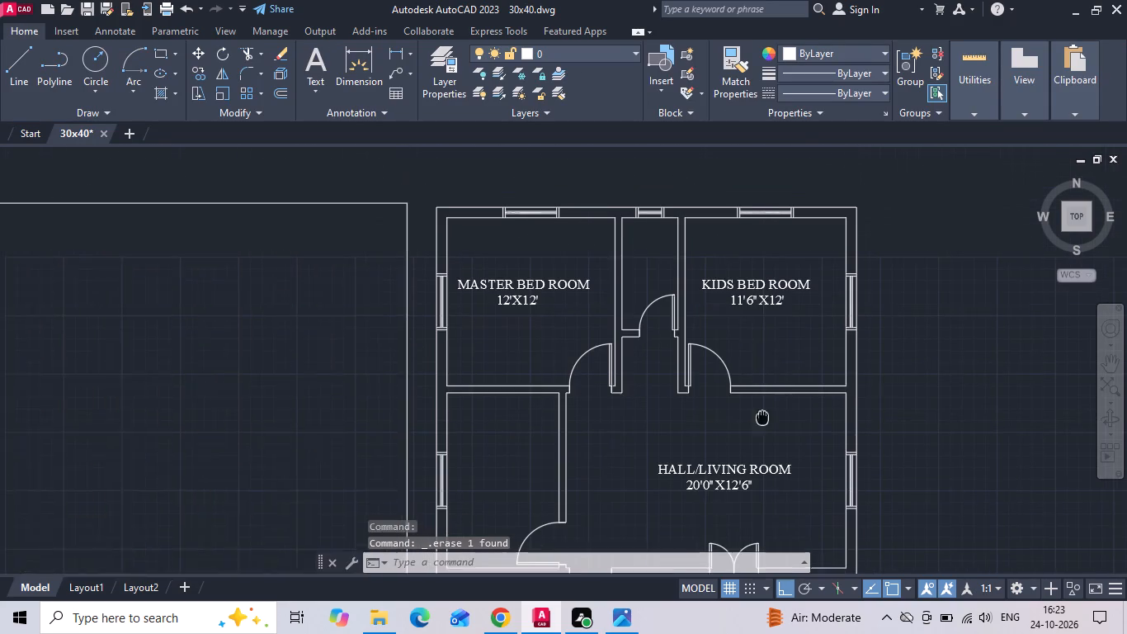
left_click(754, 309)
double_click(754, 309)
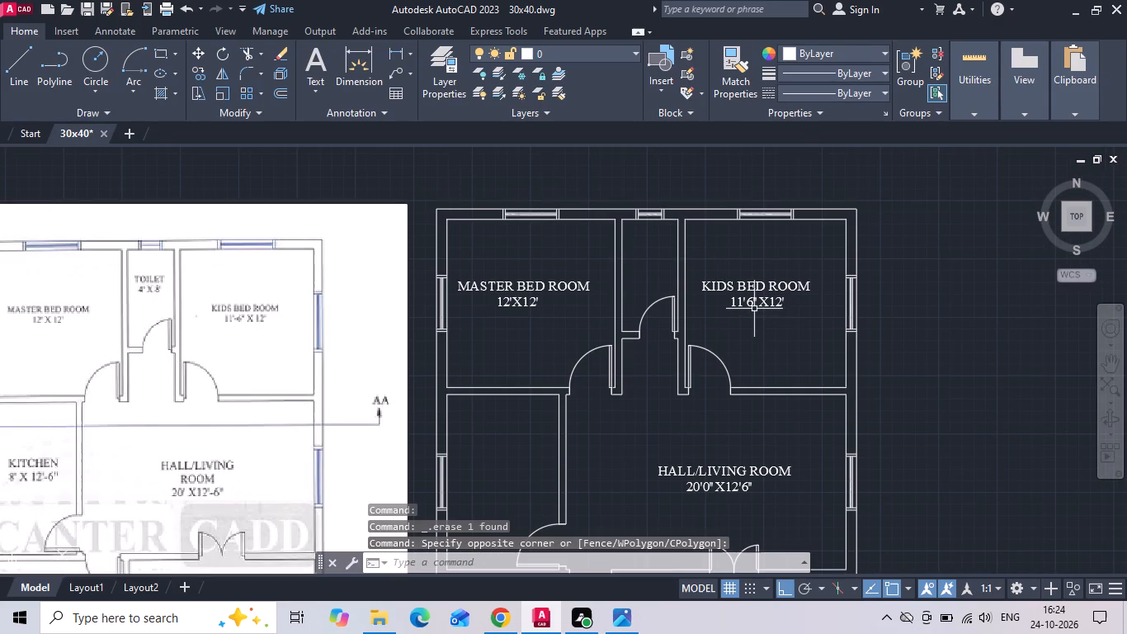
double_click(753, 300)
scroll(766, 304, "up", 2)
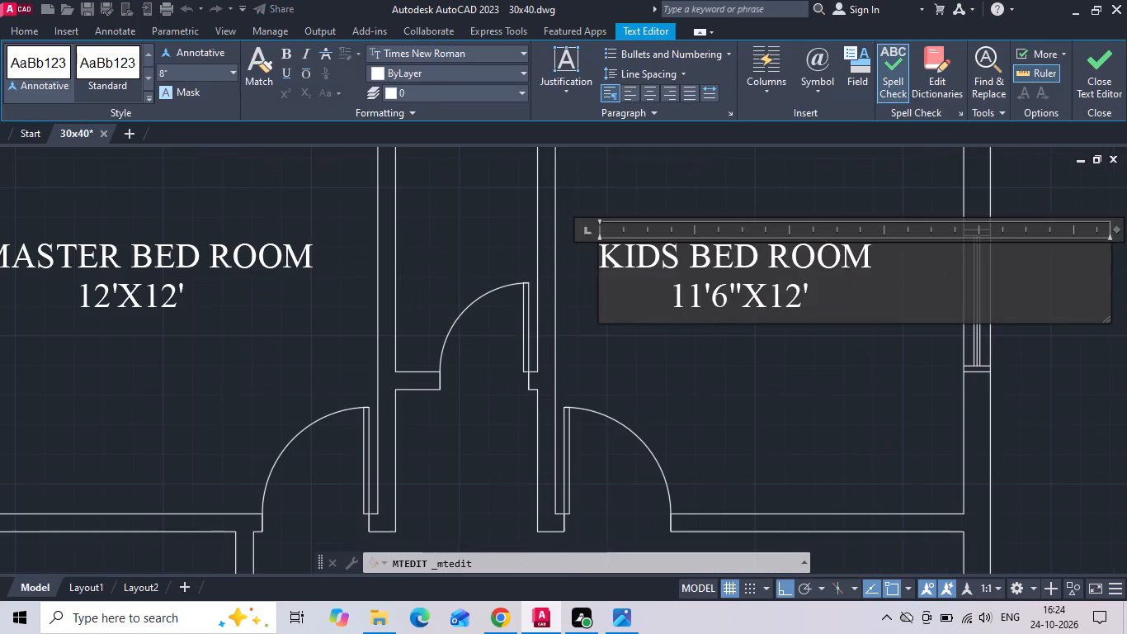
left_click(822, 300)
key("0")
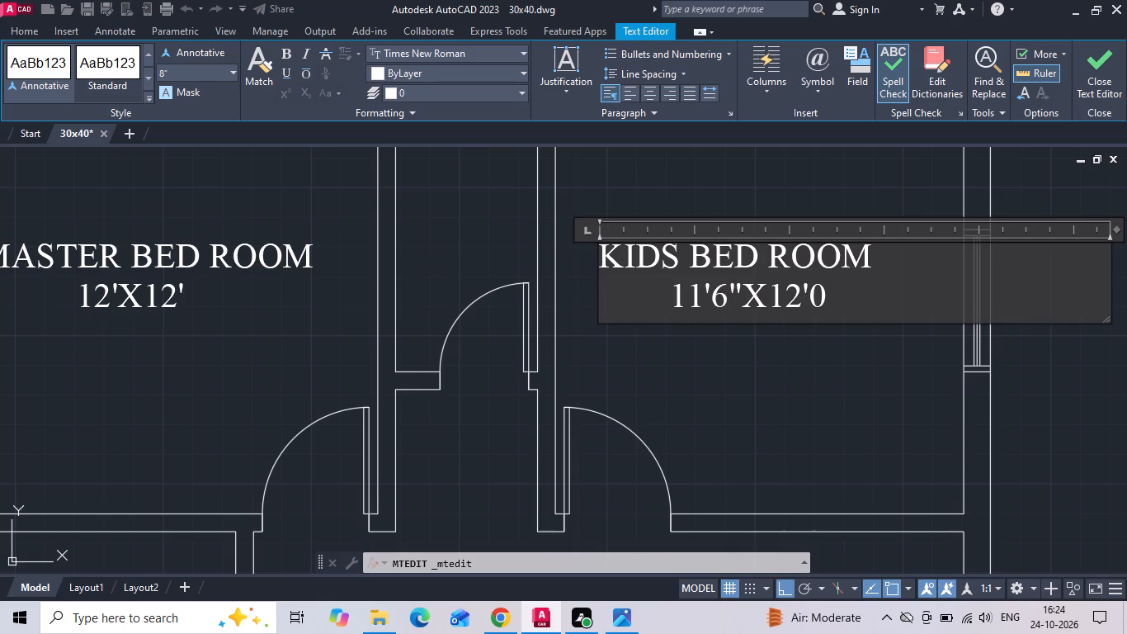
key("shift+quotedbl")
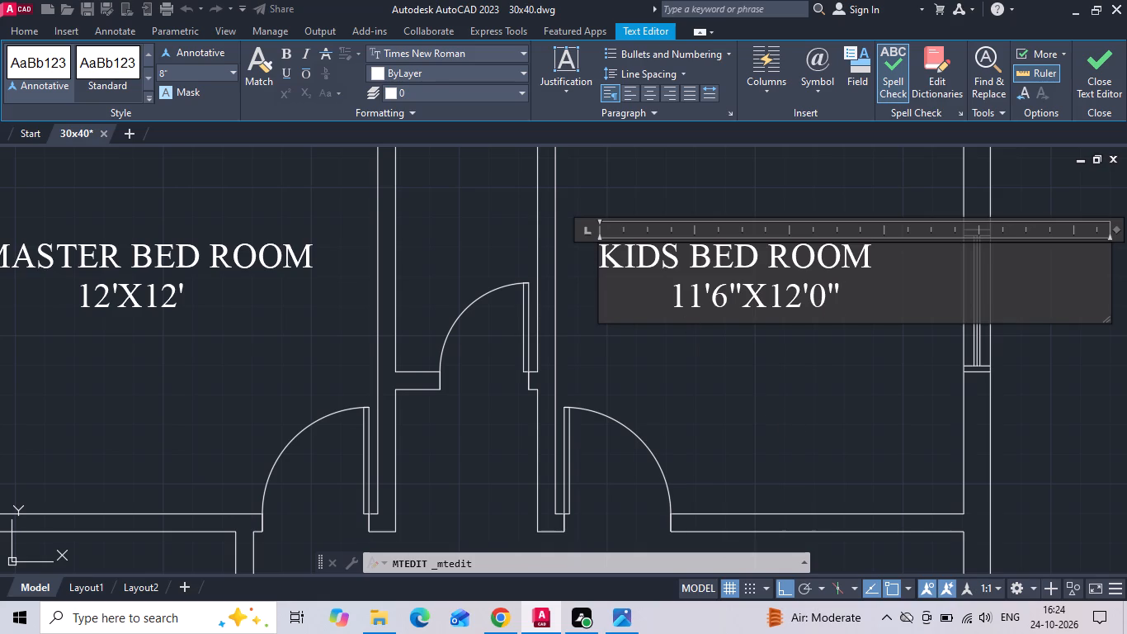
left_click(672, 301)
key("BackSpace")
left_click(753, 398)
Change the MASTER BED ROOM label's size line to 12'0"X12'0" and remove one leading space to recentre it under the name.
scroll(846, 373, "down", 2)
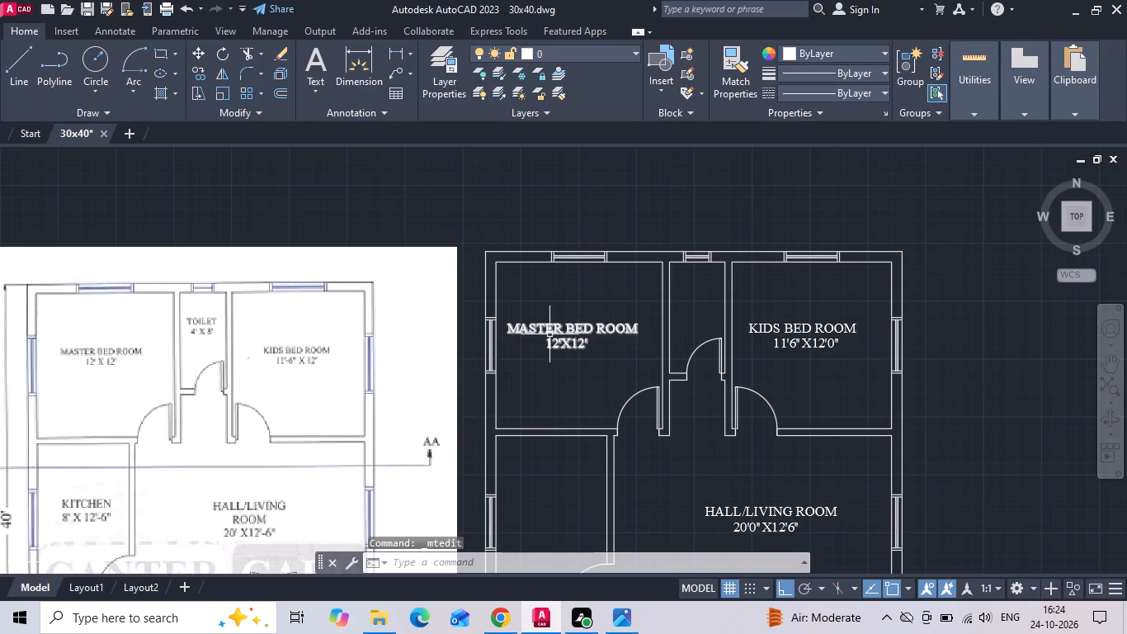
double_click(549, 334)
scroll(559, 356, "up", 2)
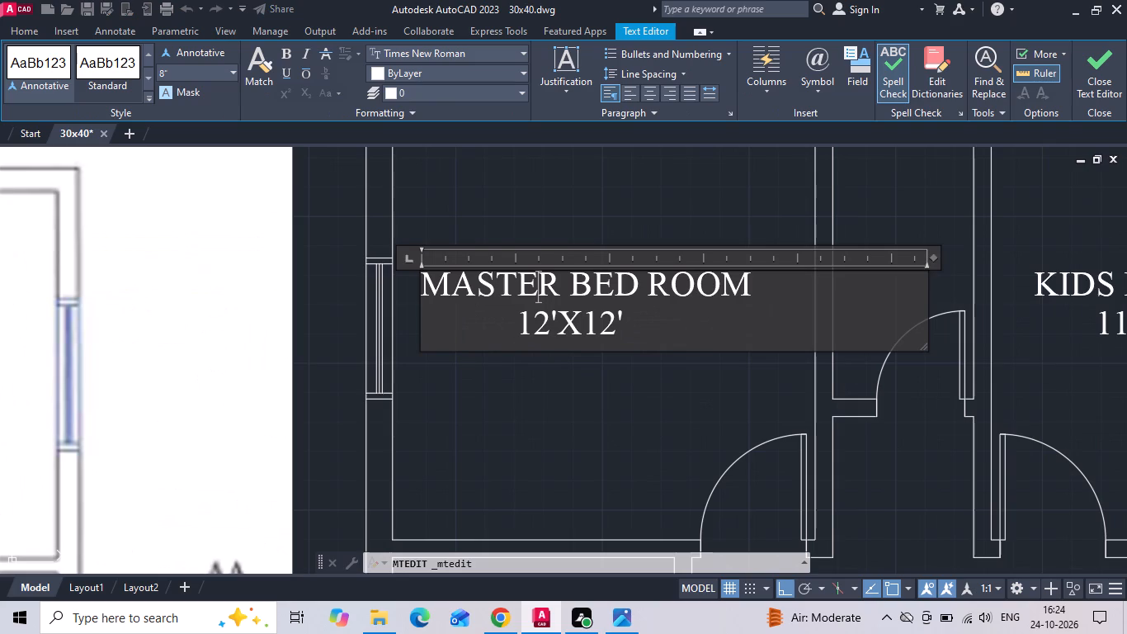
left_click(559, 324)
key("0")
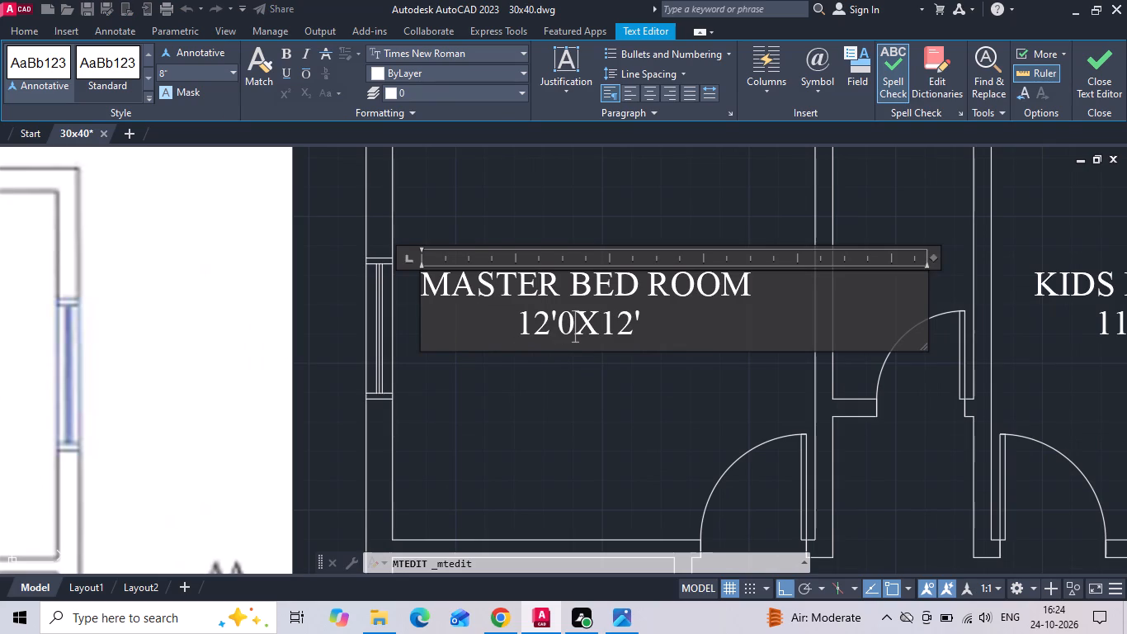
key("shift+quotedbl")
left_click(670, 340)
left_click(667, 323)
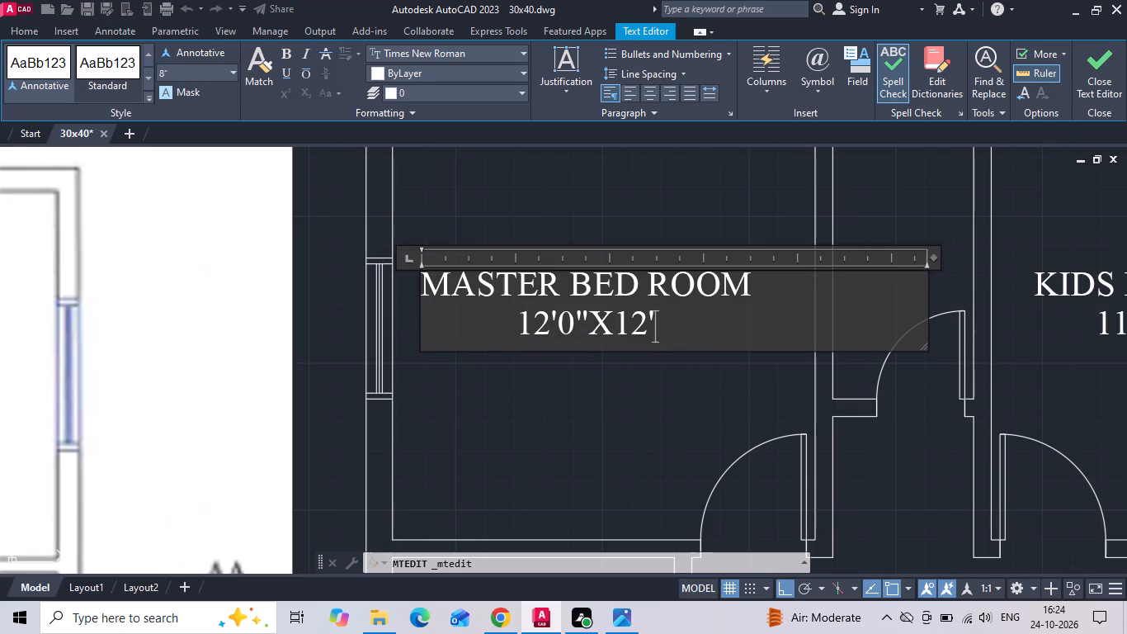
key("0")
key("shift+quotedbl")
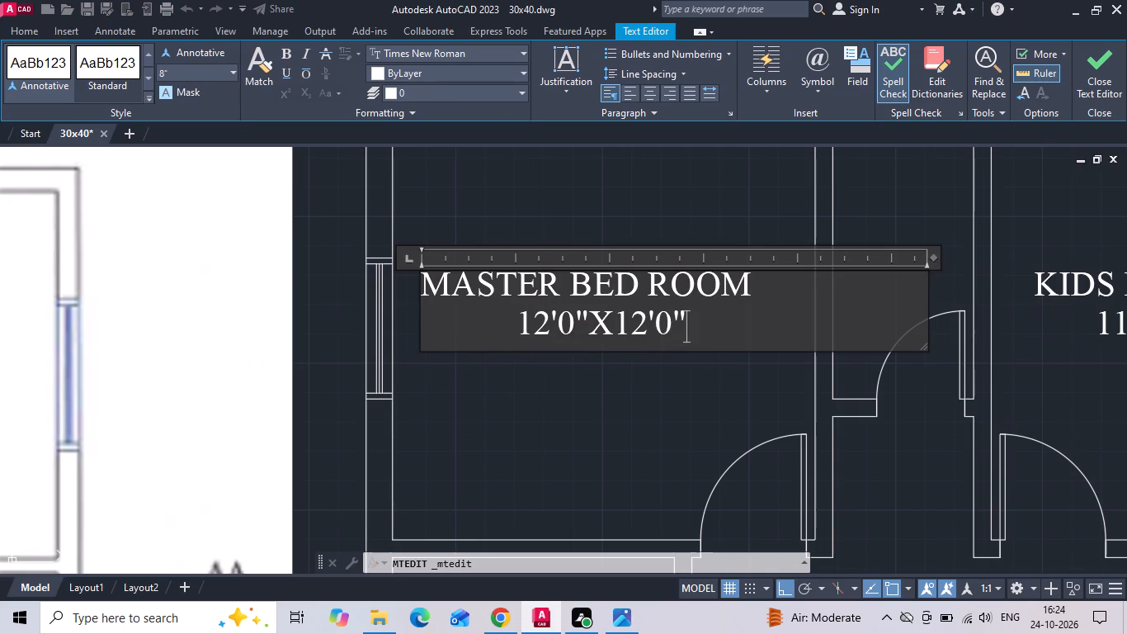
left_click(524, 335)
key("BackSpace")
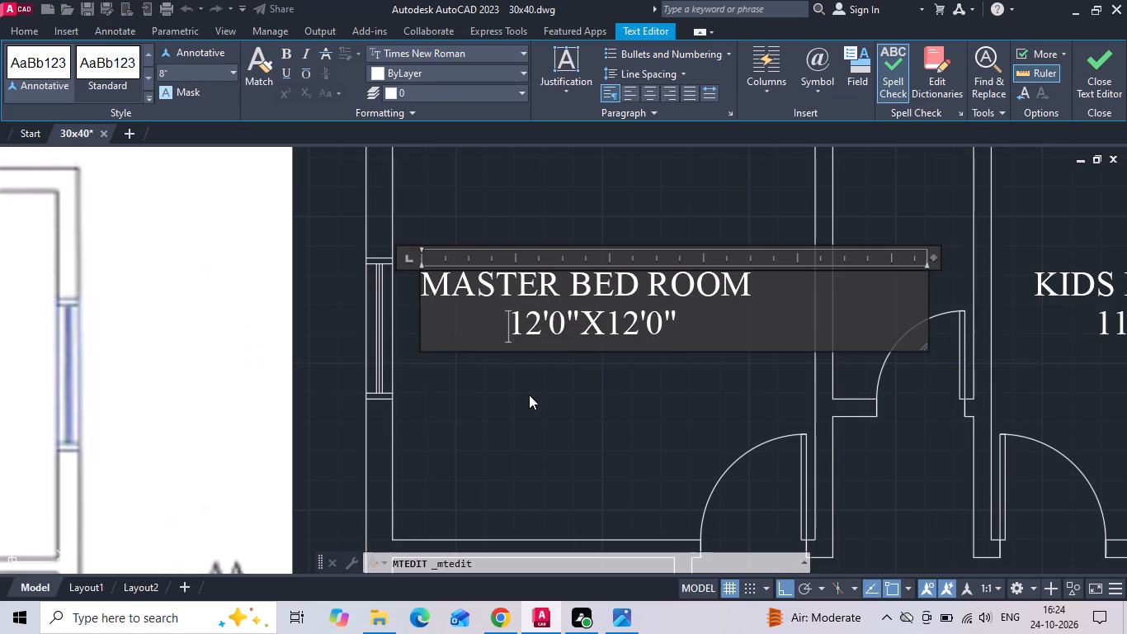
left_click(529, 395)
Copy the master bedroom label straight down twice, into the kitchen and into the drawing room below it.
scroll(633, 273, "down", 2)
left_click(632, 277)
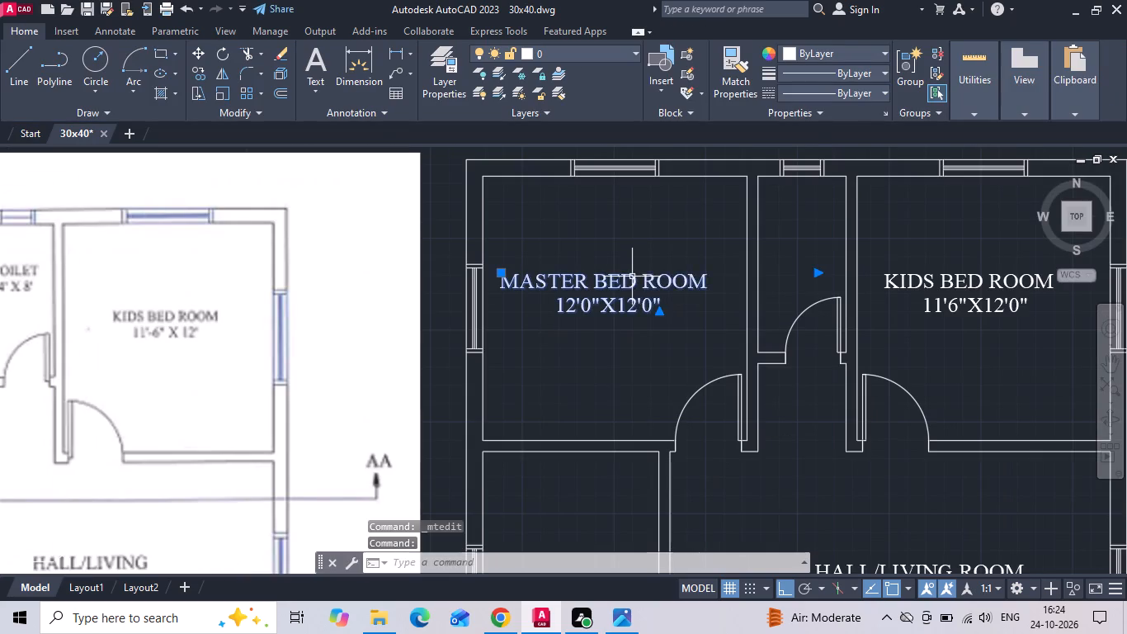
right_click(632, 277)
left_click(655, 316)
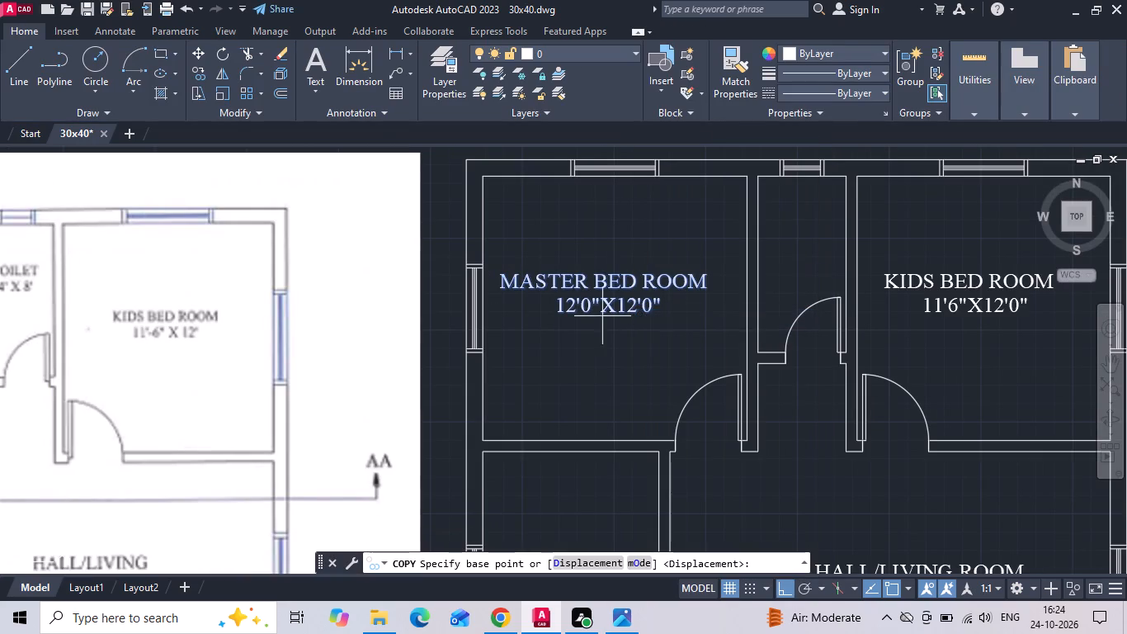
left_click(615, 328)
middle_click_drag(606, 353, 596, 248)
scroll(593, 258, "down", 1)
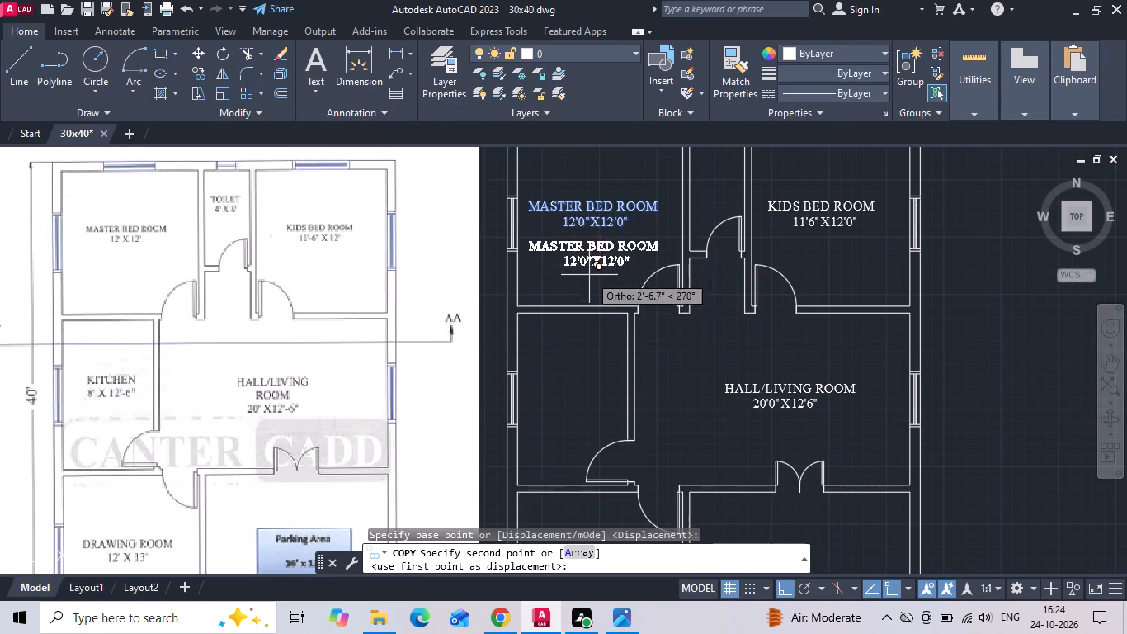
middle_click_drag(560, 423, 559, 352)
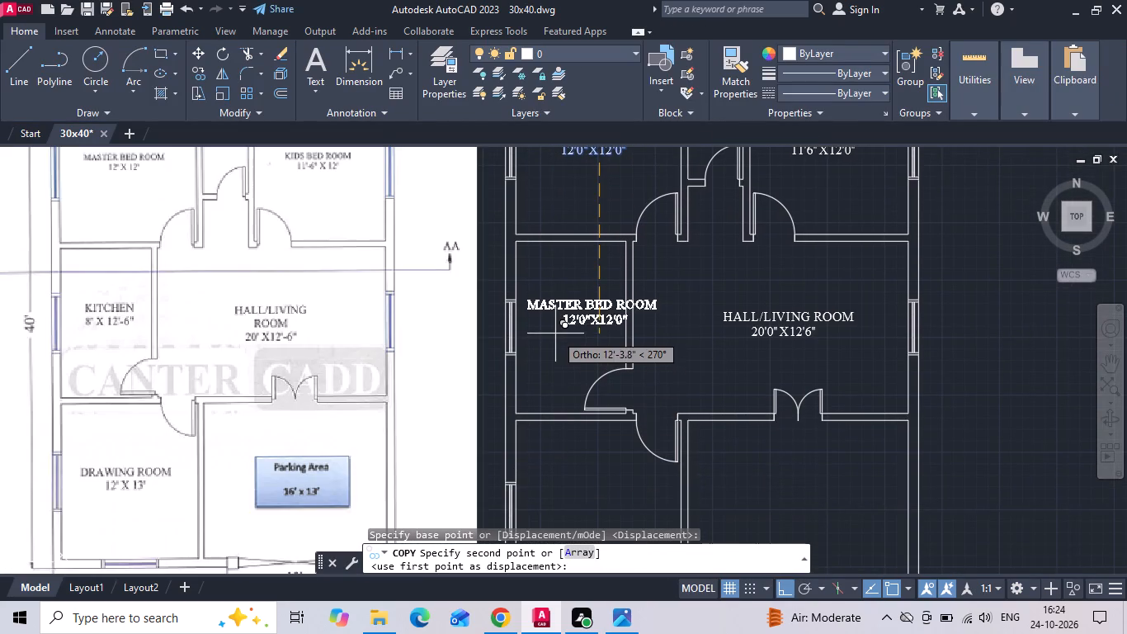
left_click(551, 350)
middle_click_drag(550, 343, 550, 233)
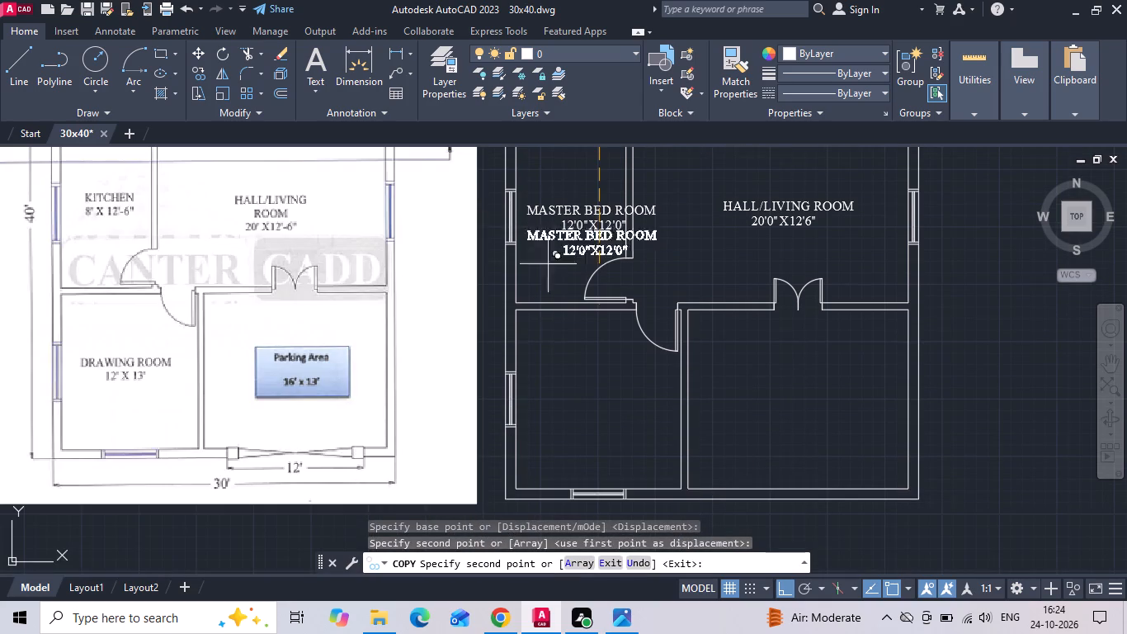
left_click(563, 434)
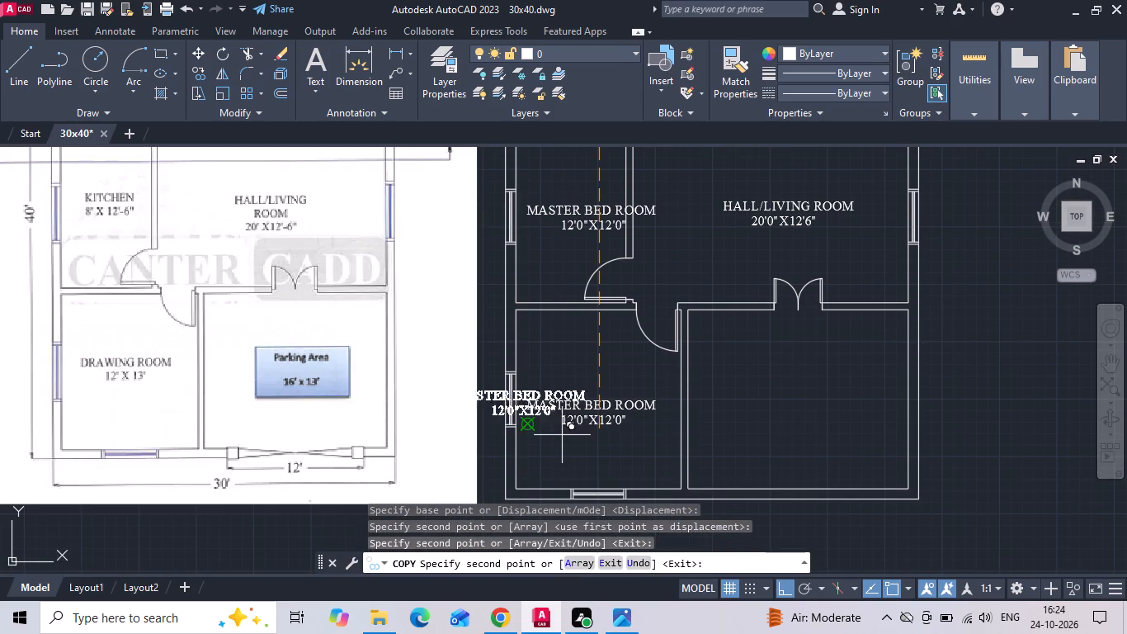
key("Escape")
Change the size line of the copied label in the kitchen to 8'0"X12'6".
middle_click_drag(587, 252, 588, 312)
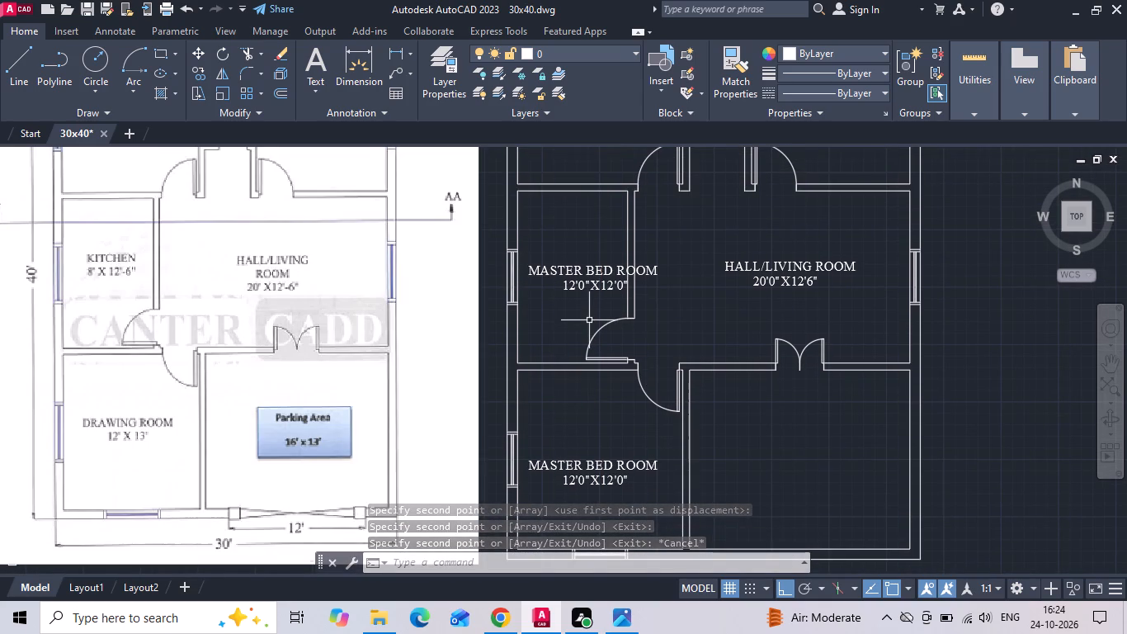
double_click(602, 274)
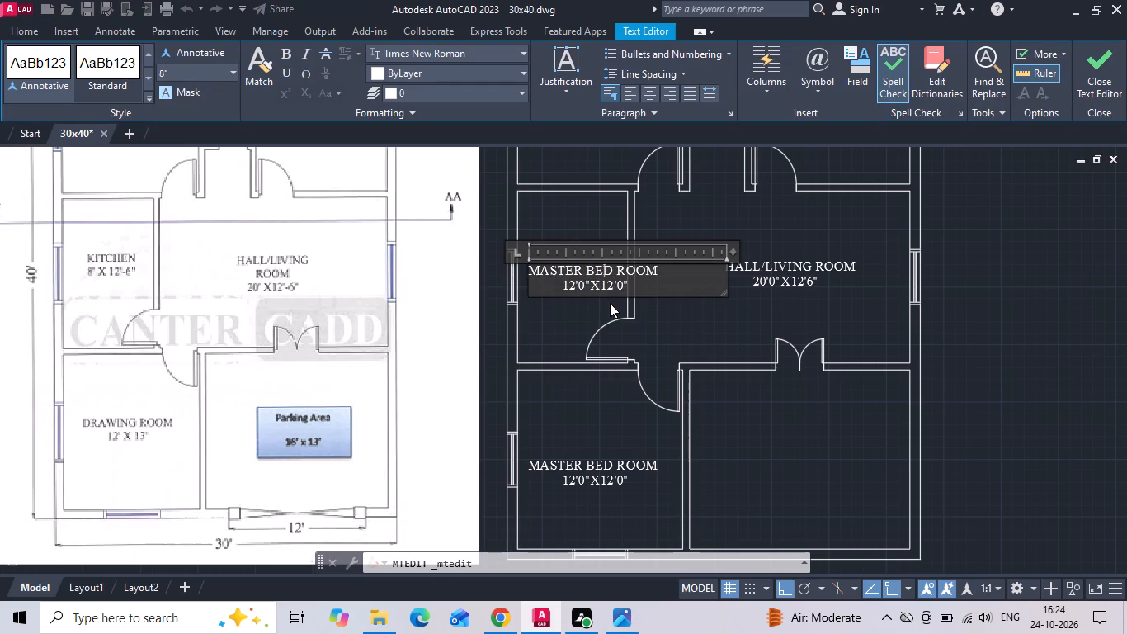
scroll(615, 292, "up", 1)
left_click(628, 284)
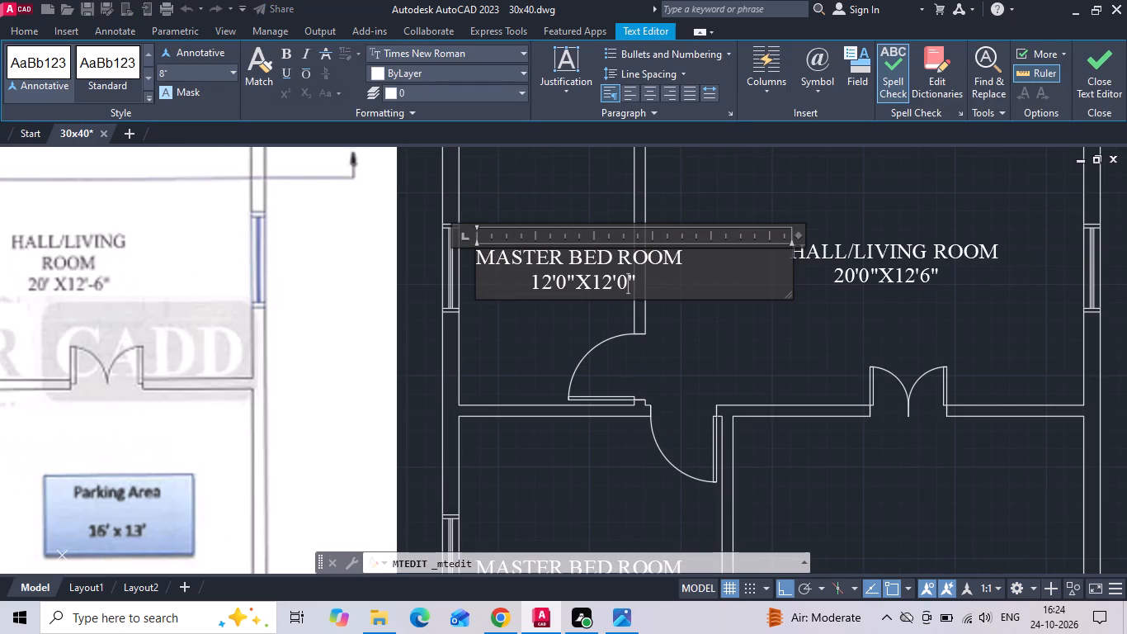
key("BackSpace")
key("6")
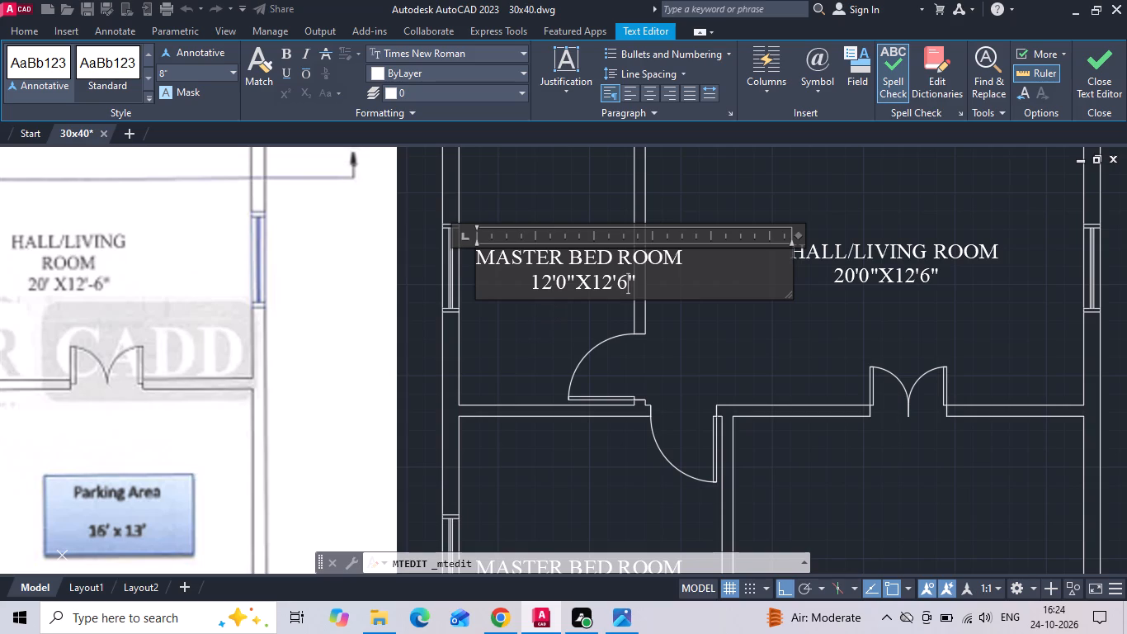
left_click(549, 286)
key("BackSpace")
key("BackSpace")
key("8")
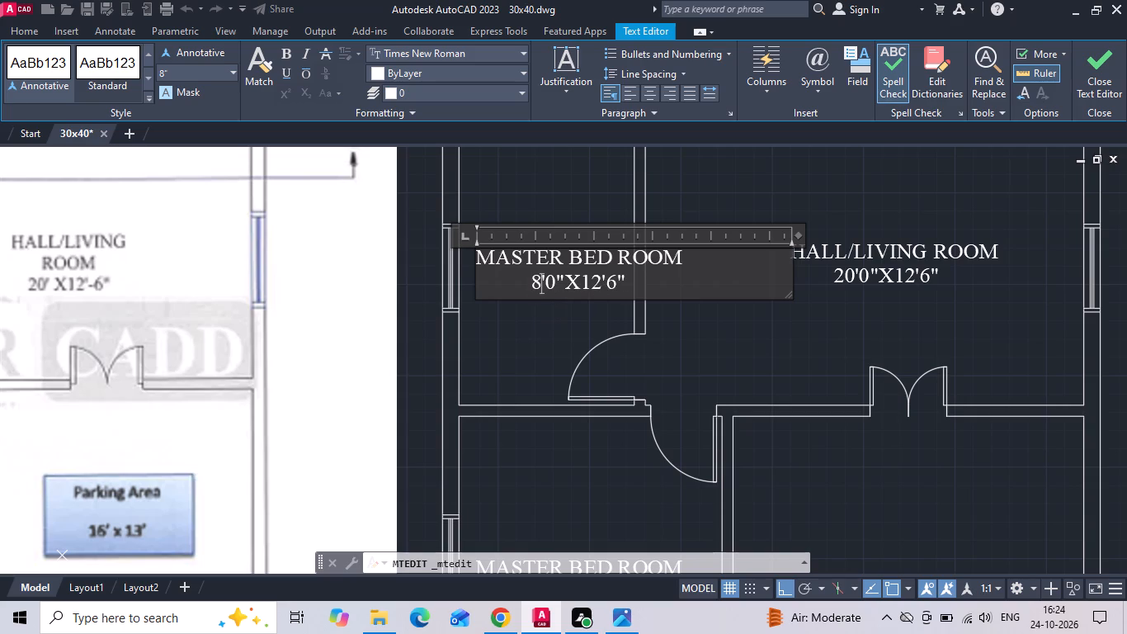
Replace MASTER BED ROOM in the kitchen's copied label with KITCHEN.
left_click_drag(691, 267, 452, 293)
key("BackSpace")
key("BackSpace")
key("BackSpace")
key("BackSpace")
key("BackSpace")
key("BackSpace")
key("BackSpace")
key("BackSpace")
key("BackSpace")
key("BackSpace")
key("BackSpace")
key("BackSpace")
key("BackSpace")
key("BackSpace")
key("BackSpace")
type("KITCHEN")
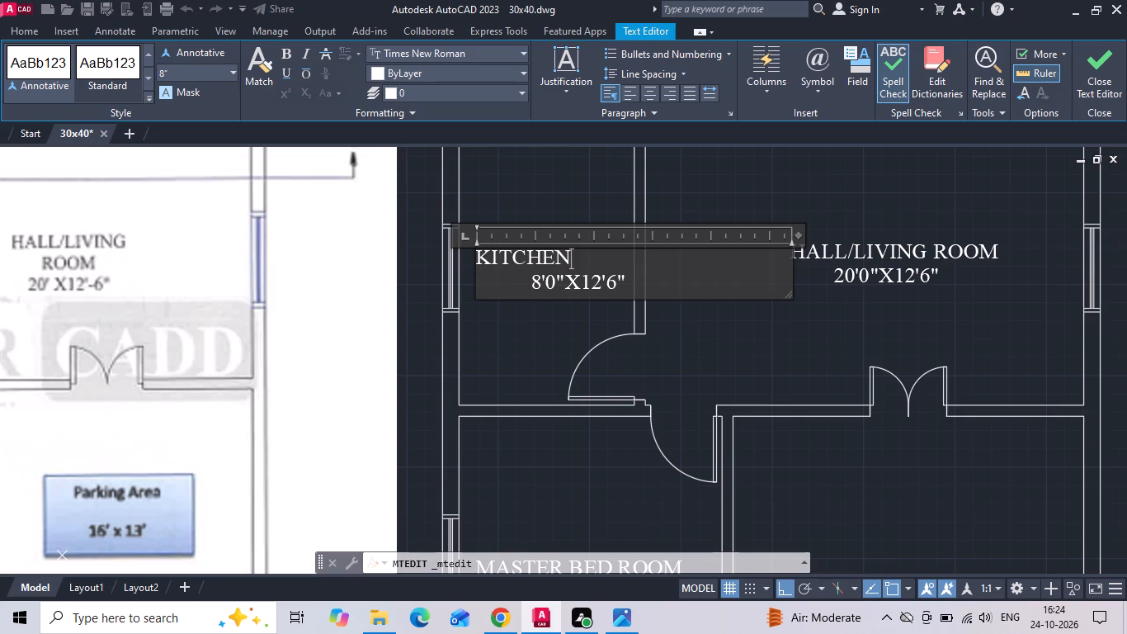
Remove the leading spaces before the kitchen label's size line so it starts flush with the name.
left_click(534, 291)
key("BackSpace")
key("BackSpace")
key("BackSpace")
key("BackSpace")
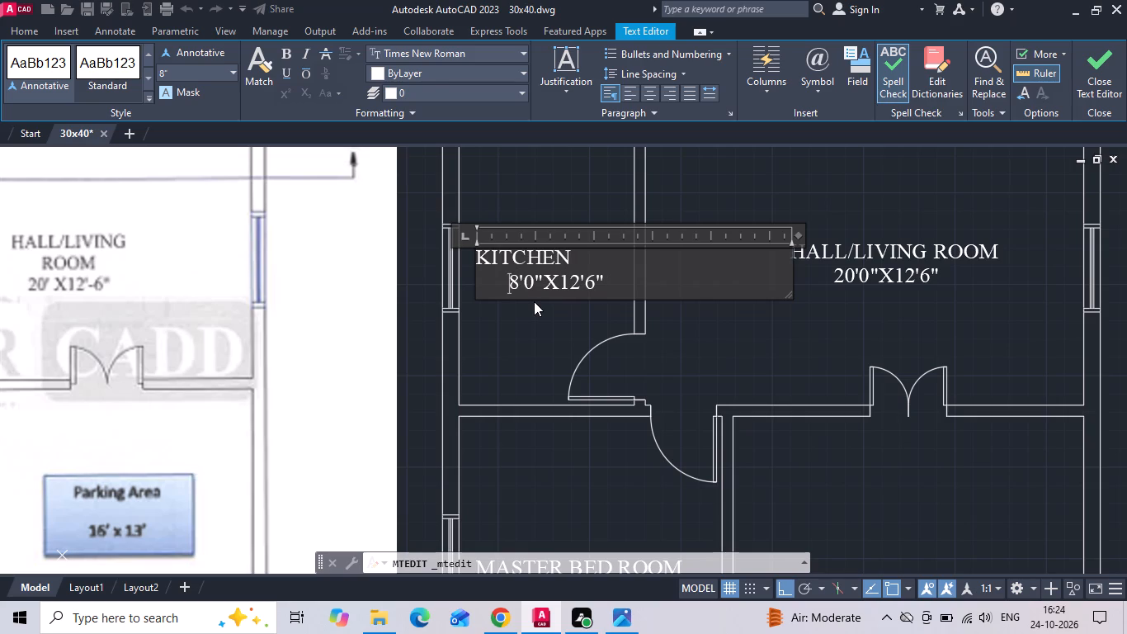
key("BackSpace")
key("BackSpace")
key("BackSpace")
key("BackSpace")
key("BackSpace")
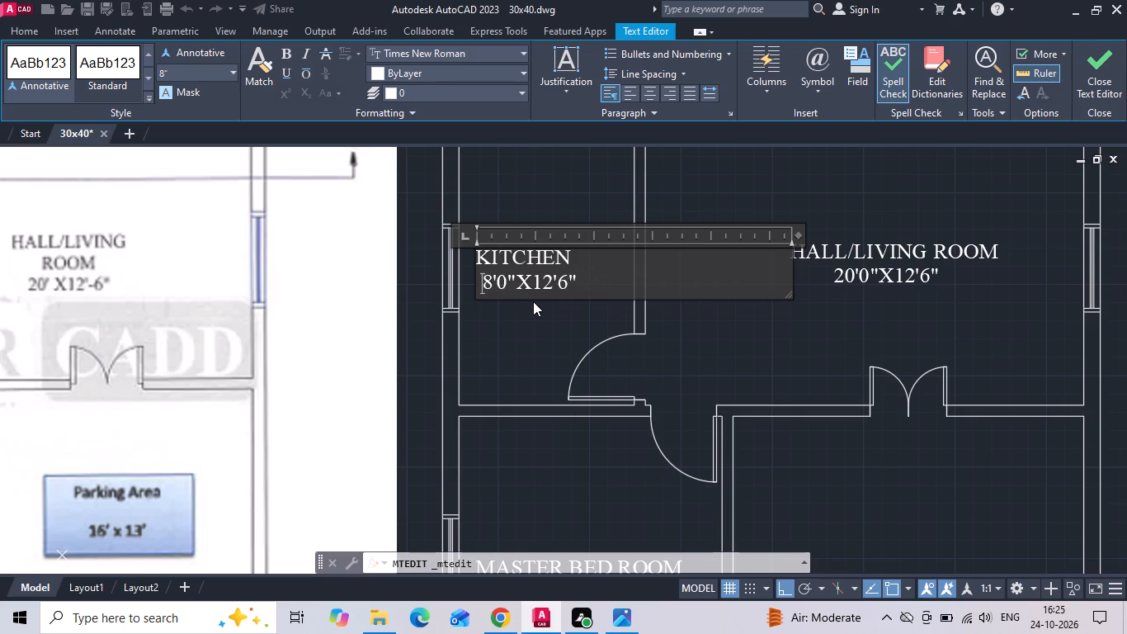
key("BackSpace")
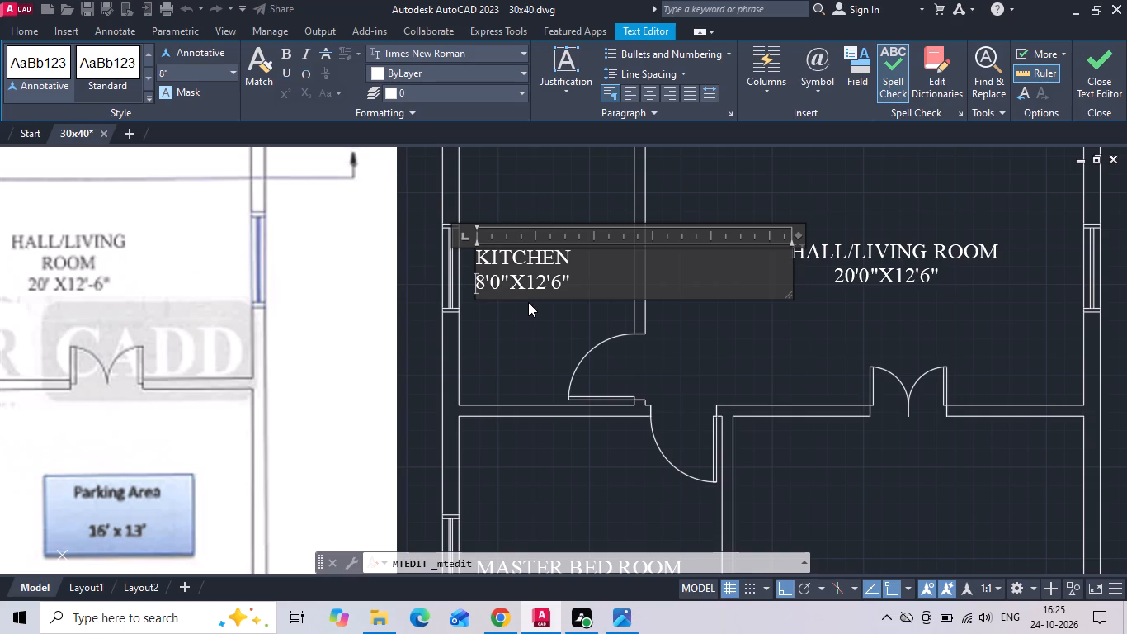
left_click(535, 354)
Move the kitchen label horizontally toward the hall so it sits centred between the kitchen's side walls.
scroll(596, 242, "down", 1)
middle_click_drag(560, 302, 535, 349)
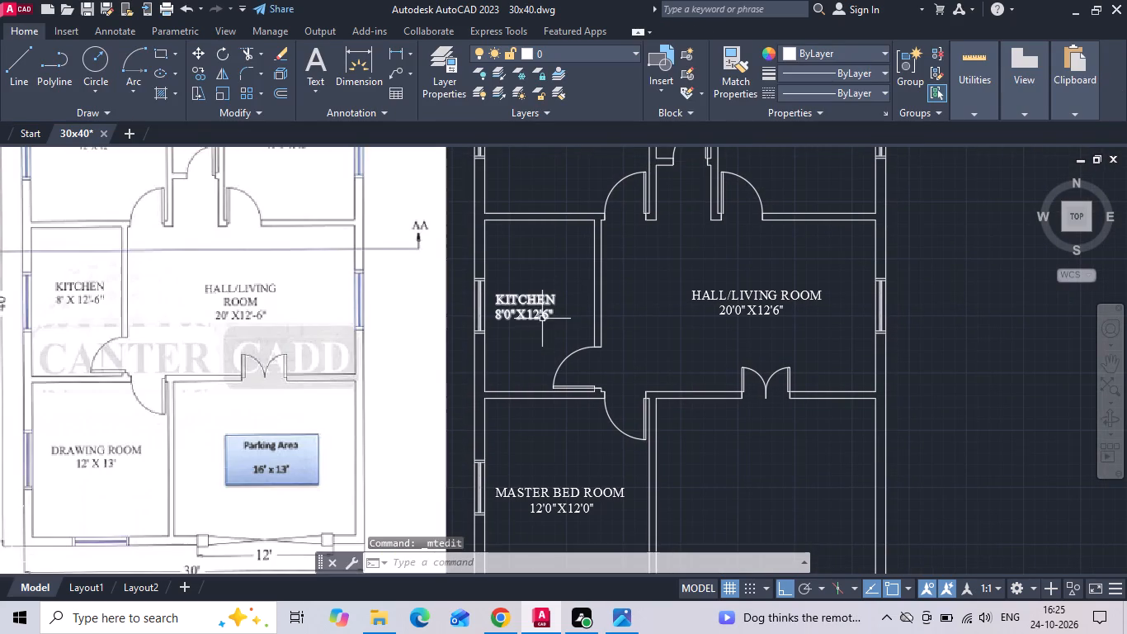
left_click(542, 319)
right_click(542, 319)
left_click(578, 302)
scroll(562, 323, "up", 2)
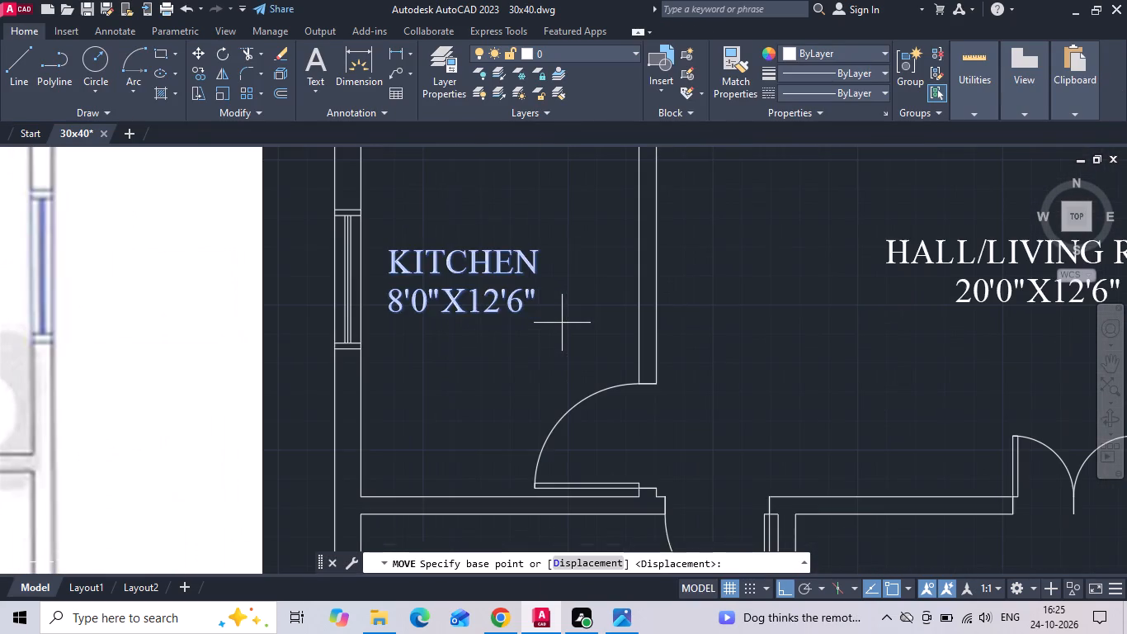
left_click(567, 310)
left_click(601, 297)
scroll(560, 332, "down", 1)
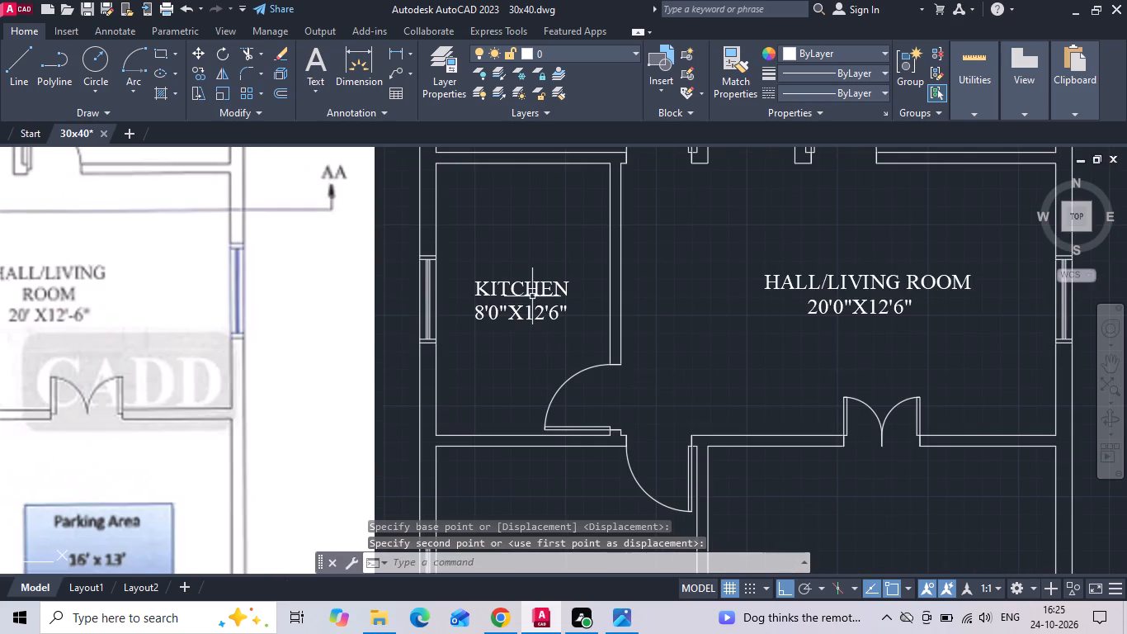
key("Escape")
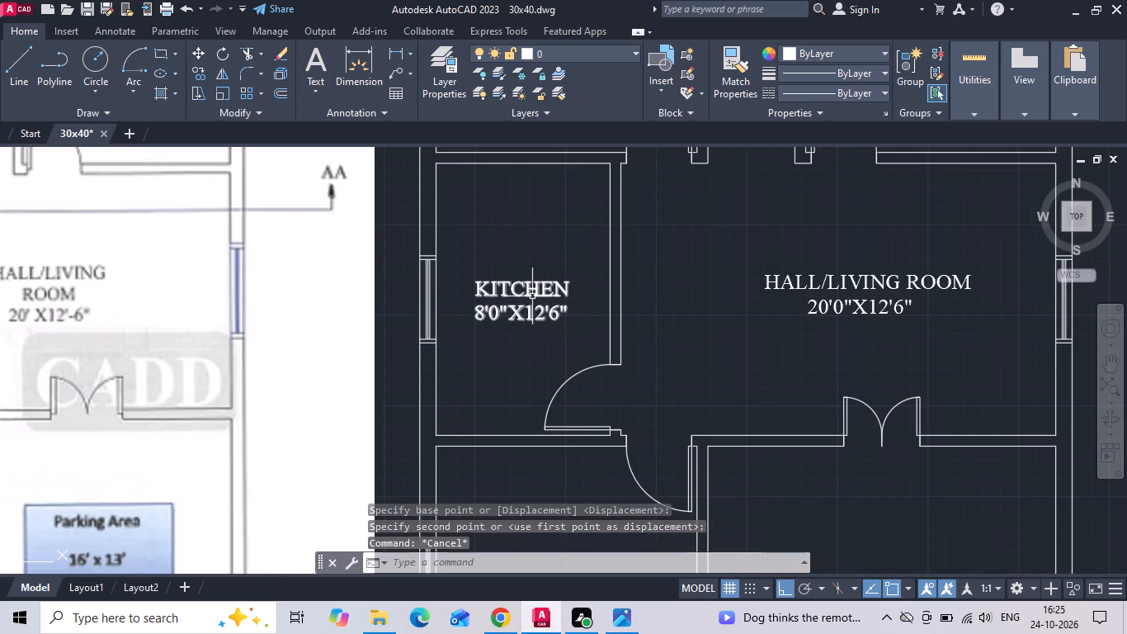
Save the drawing.
key("ctrl+s")
Measure the drawing room's inside length between its upper and lower walls with a linear dimension, without placing it.
scroll(534, 296, "down", 1)
middle_click_drag(569, 324, 592, 231)
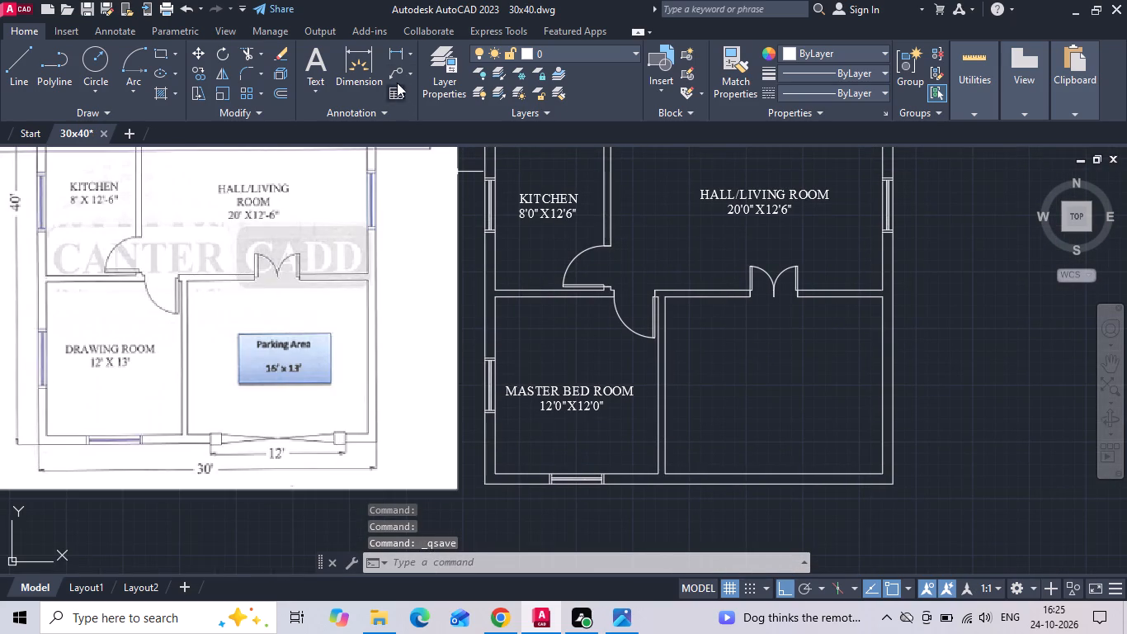
left_click(402, 57)
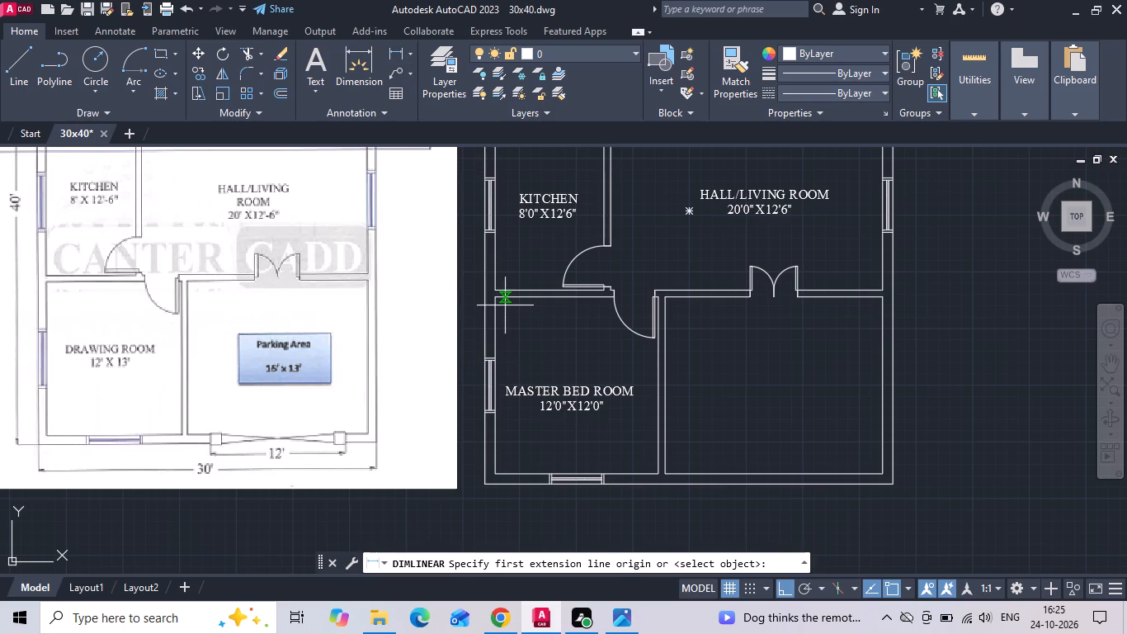
left_click(505, 304)
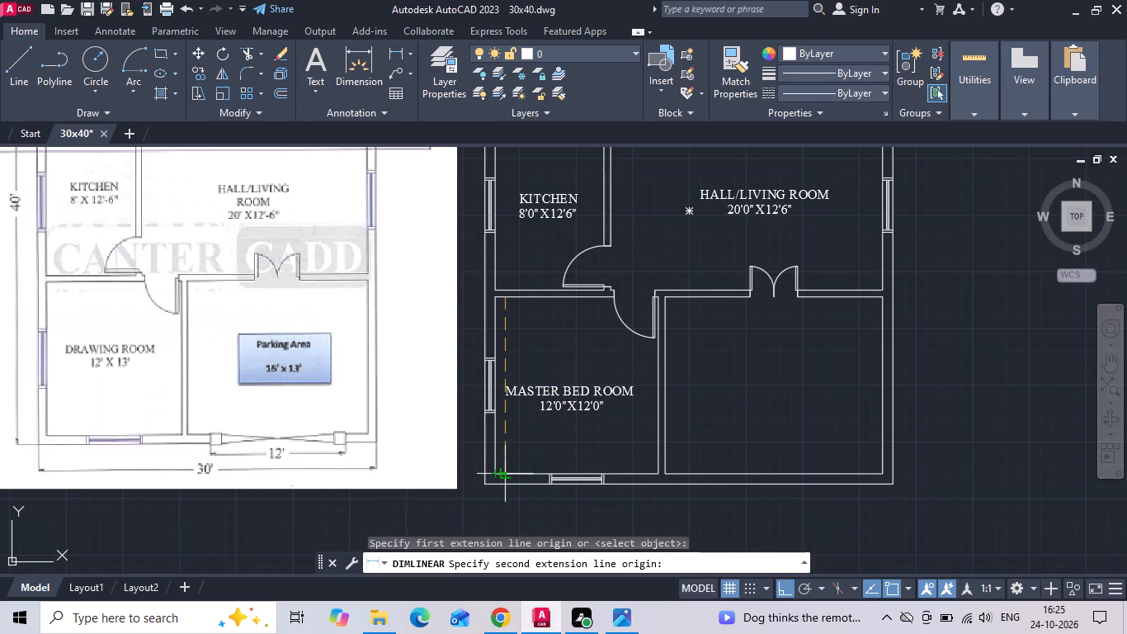
left_click(503, 471)
scroll(508, 454, "up", 1)
key("Escape")
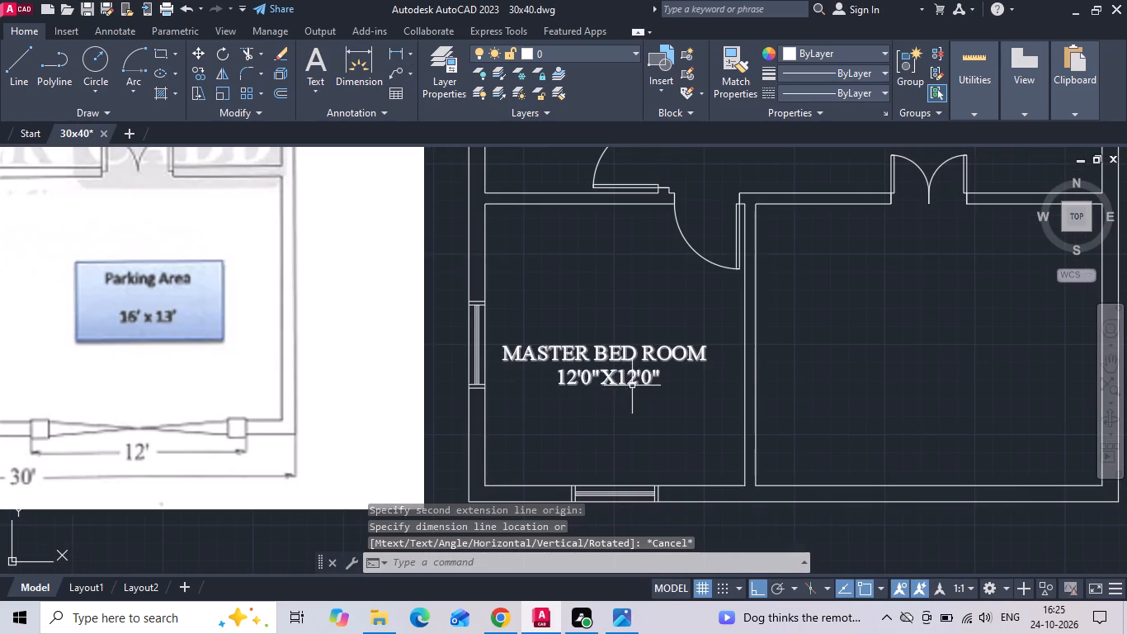
Change the size line of the copied label in the drawing room to 12'0"X13'0".
double_click(634, 382)
key("BackSpace")
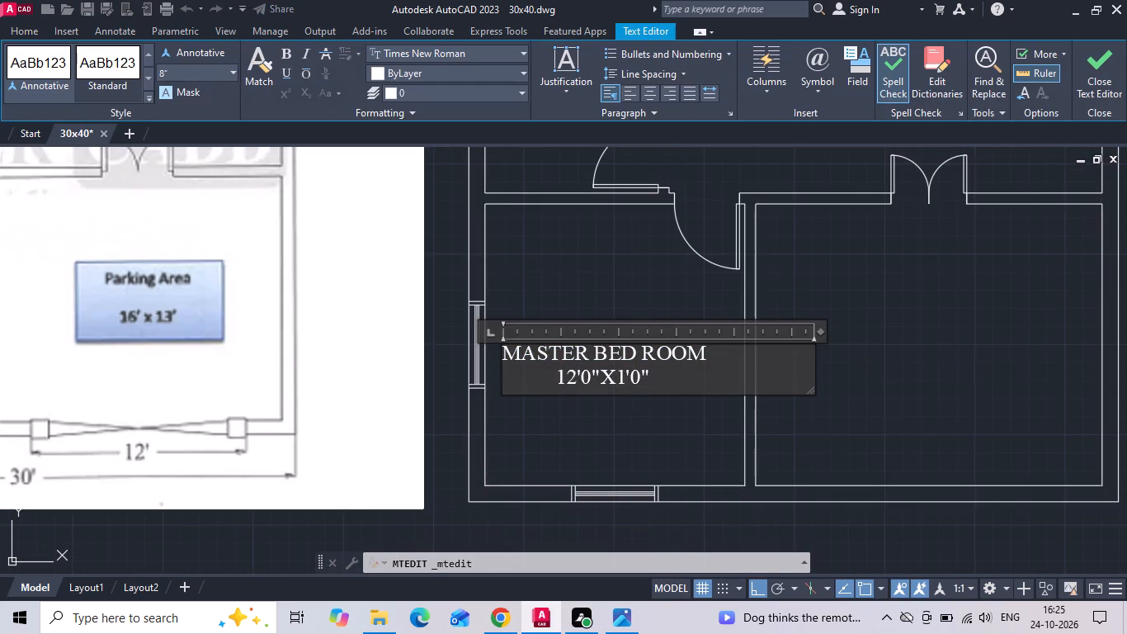
key("3")
Replace MASTER BED with DRAWING in that label so its name line reads DRAWING ROOM.
scroll(645, 387, "down", 1)
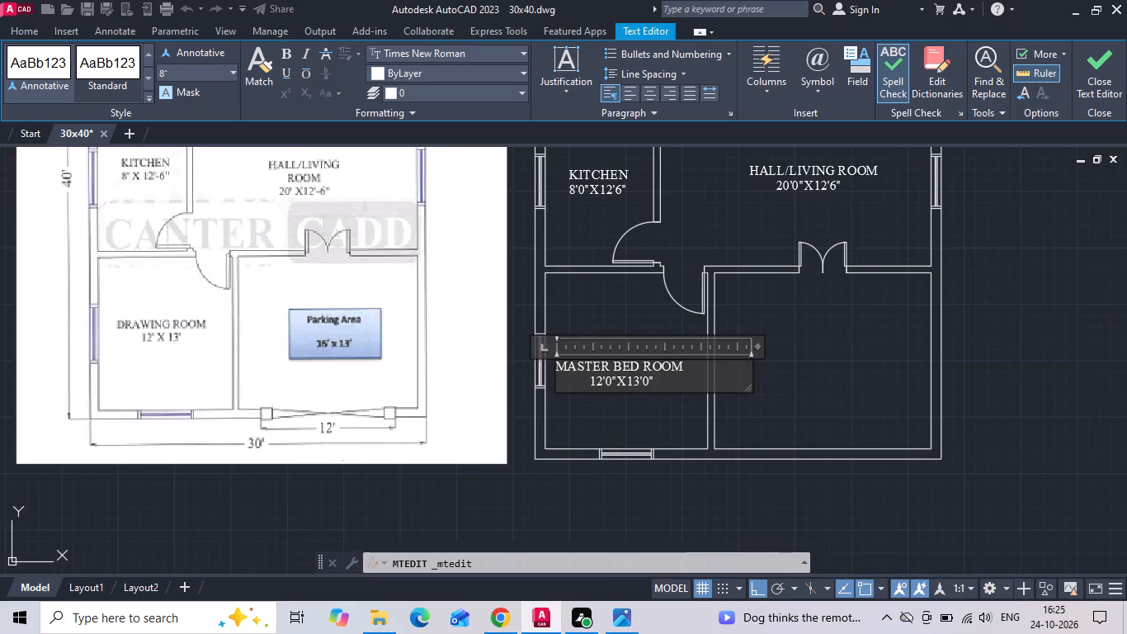
left_click_drag(641, 369, 540, 372)
key("BackSpace")
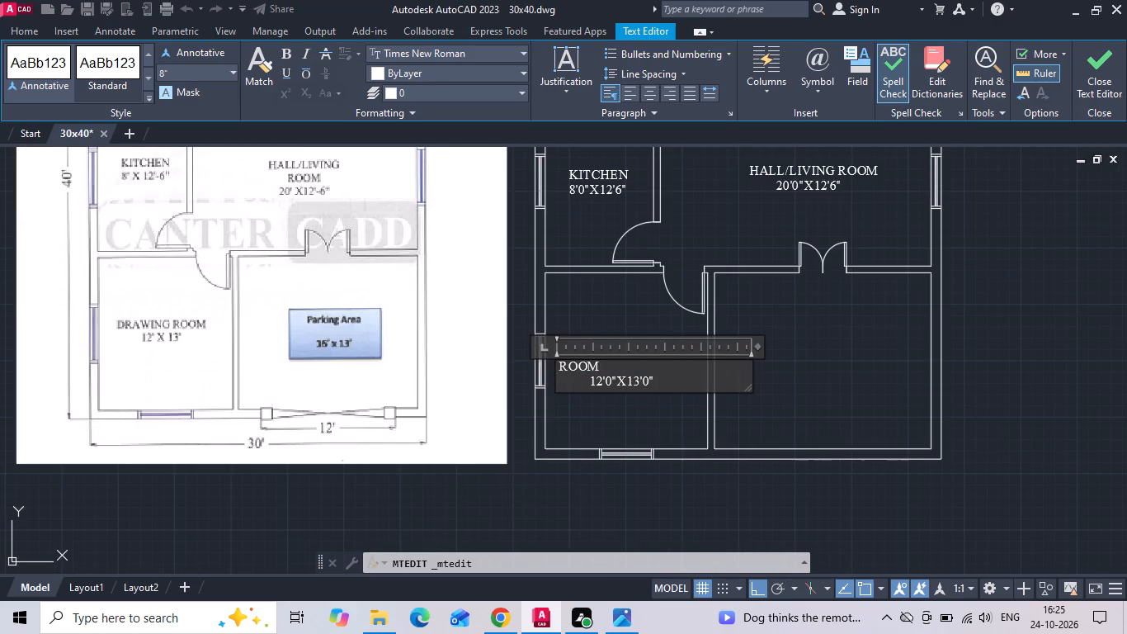
type("DR")
type("AWING")
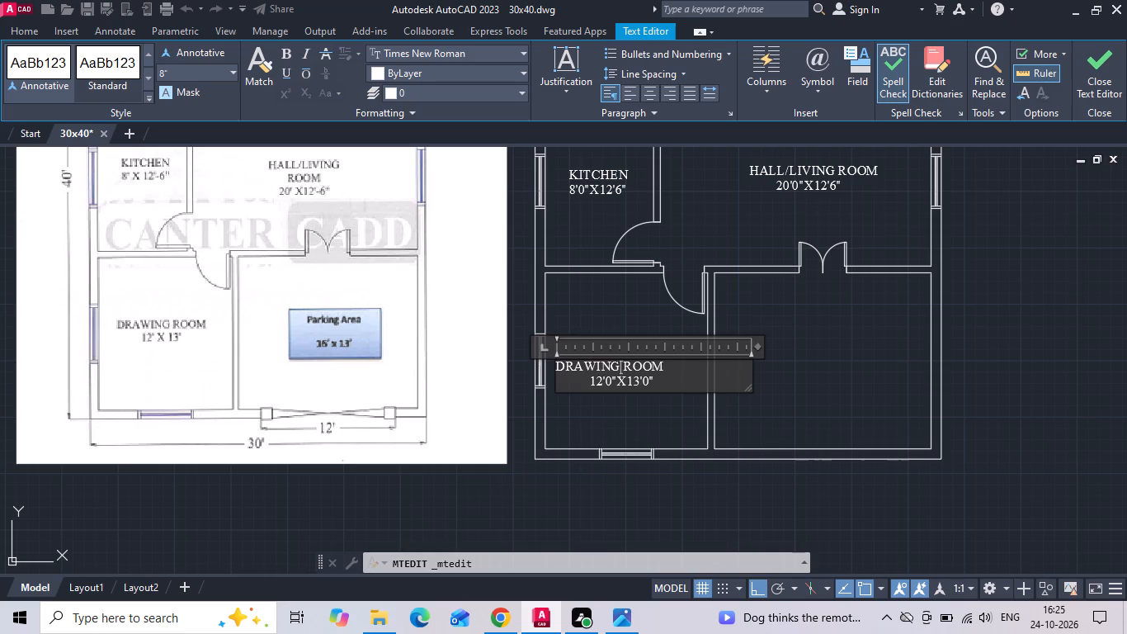
Remove four leading spaces from the drawing room label's size line to centre it under the name.
left_click(592, 386)
key("BackSpace")
key("BackSpace")
key("BackSpace")
key("BackSpace")
left_click(583, 414)
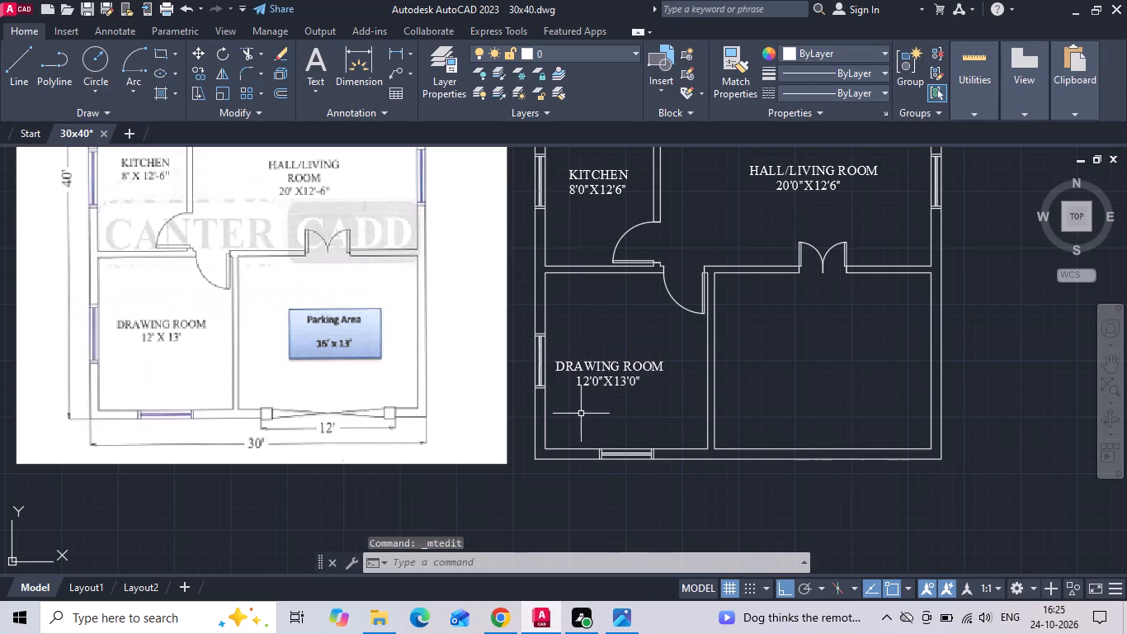
Move the drawing room label slightly up, then horizontally toward the parking area, to centre it in the room.
left_click(583, 365)
right_click(583, 365)
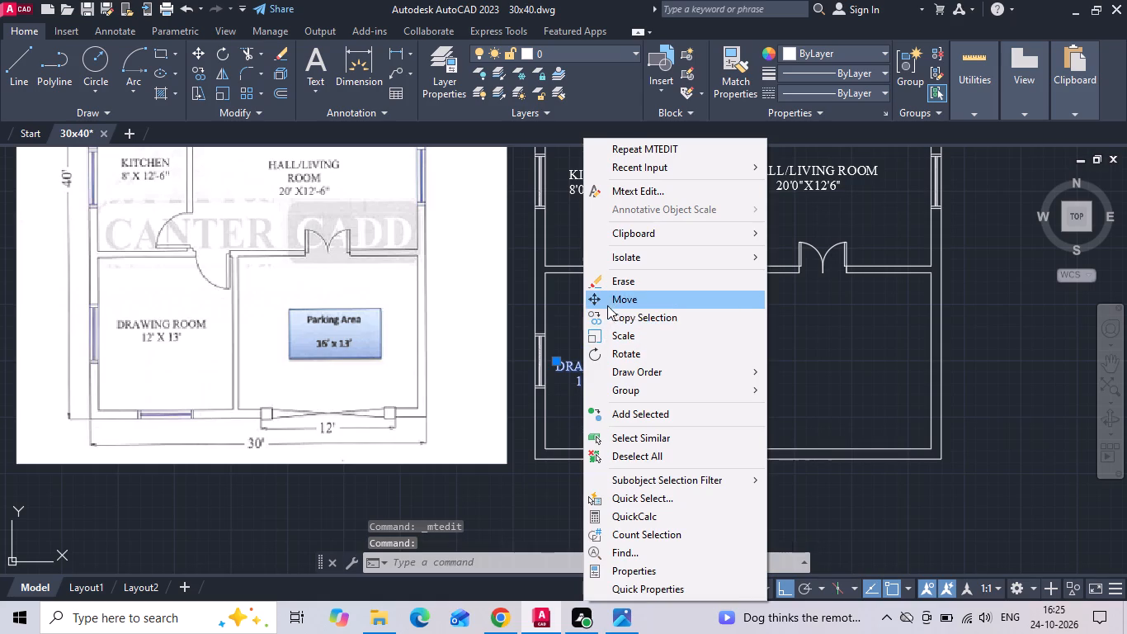
left_click(610, 304)
scroll(625, 384, "up", 2)
left_click(622, 461)
left_click(623, 433)
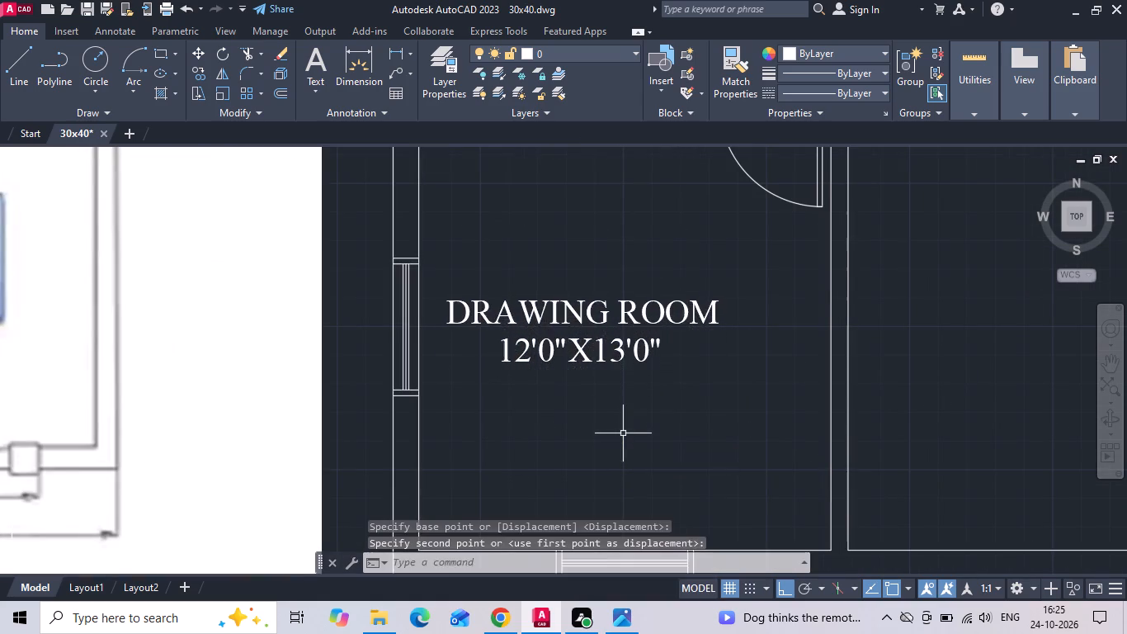
left_click_drag(615, 414, 599, 384)
left_click(557, 276)
right_click(557, 275)
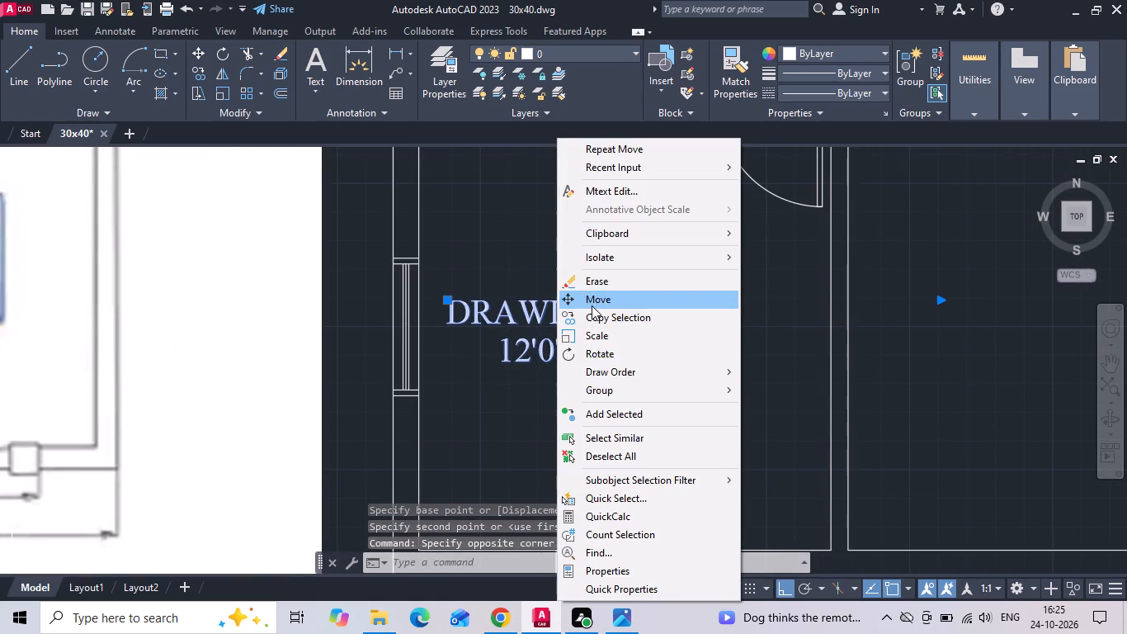
left_click(592, 305)
left_click(611, 417)
left_click(653, 417)
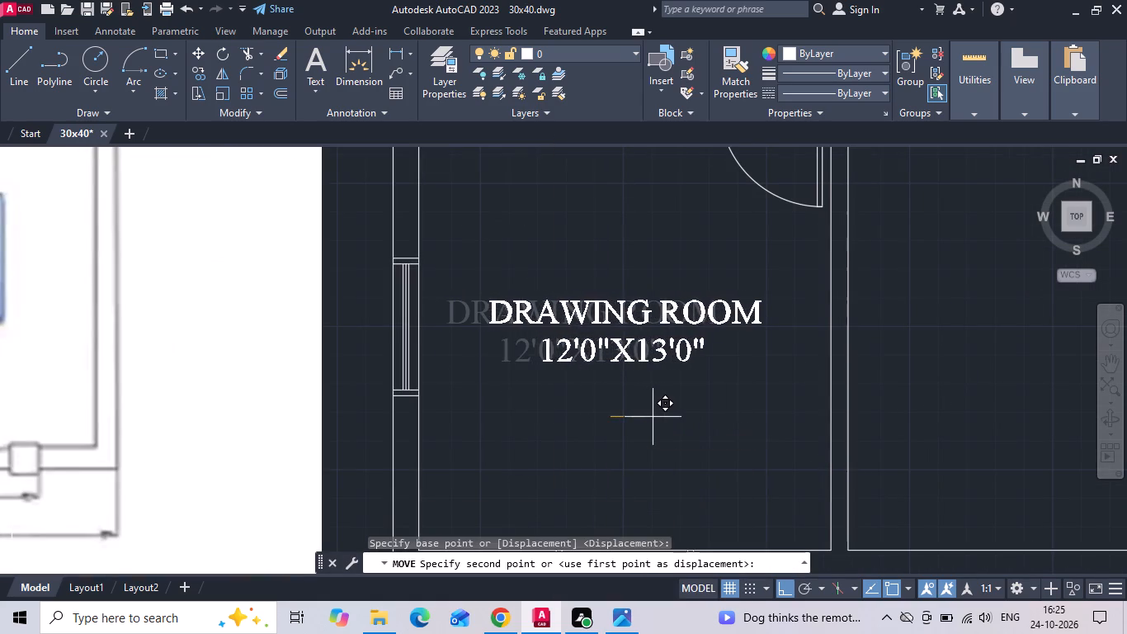
Copy the drawing room label horizontally into the middle of the adjacent parking area.
left_click_drag(650, 396, 631, 360)
left_click(580, 280)
right_click(578, 281)
left_click(585, 315)
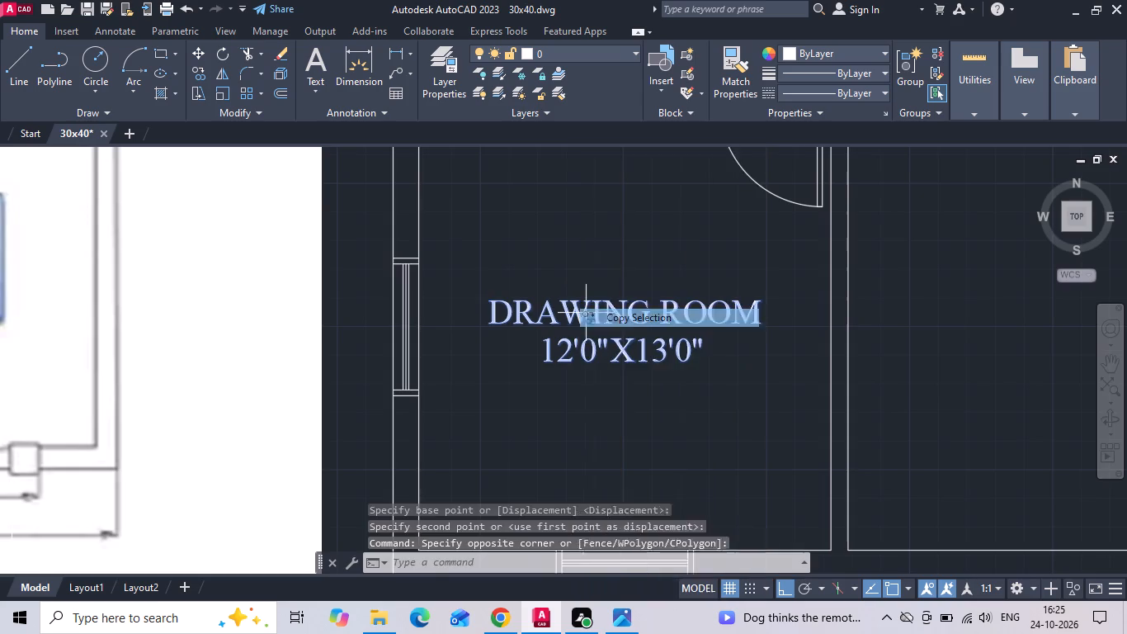
scroll(461, 288, "down", 2)
left_click_drag(500, 305, 533, 305)
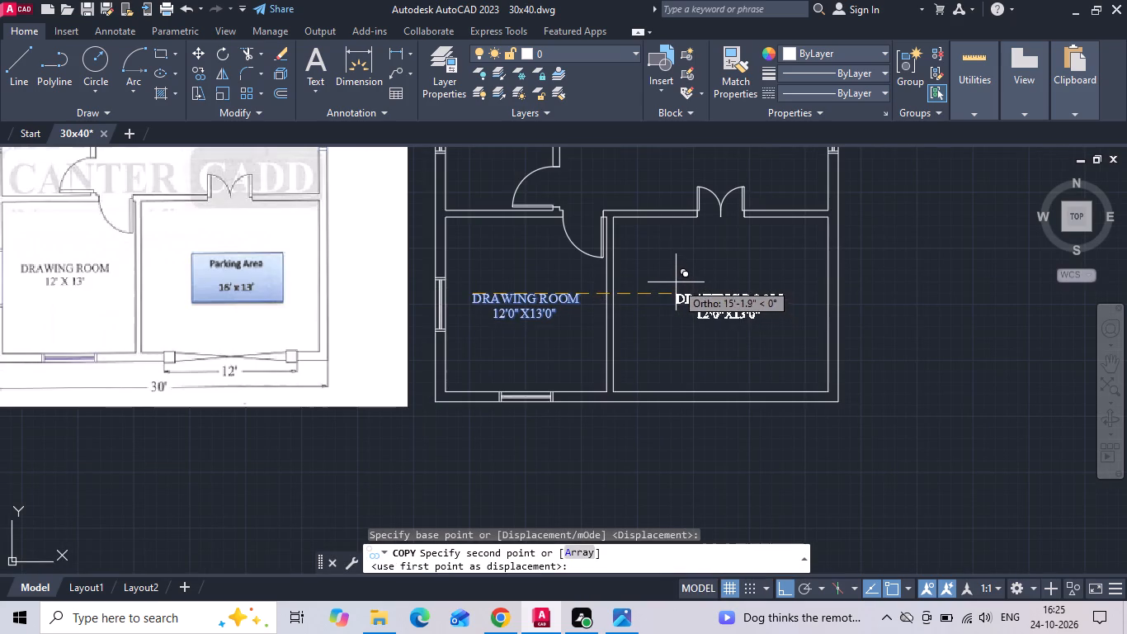
left_click(667, 283)
key("Escape")
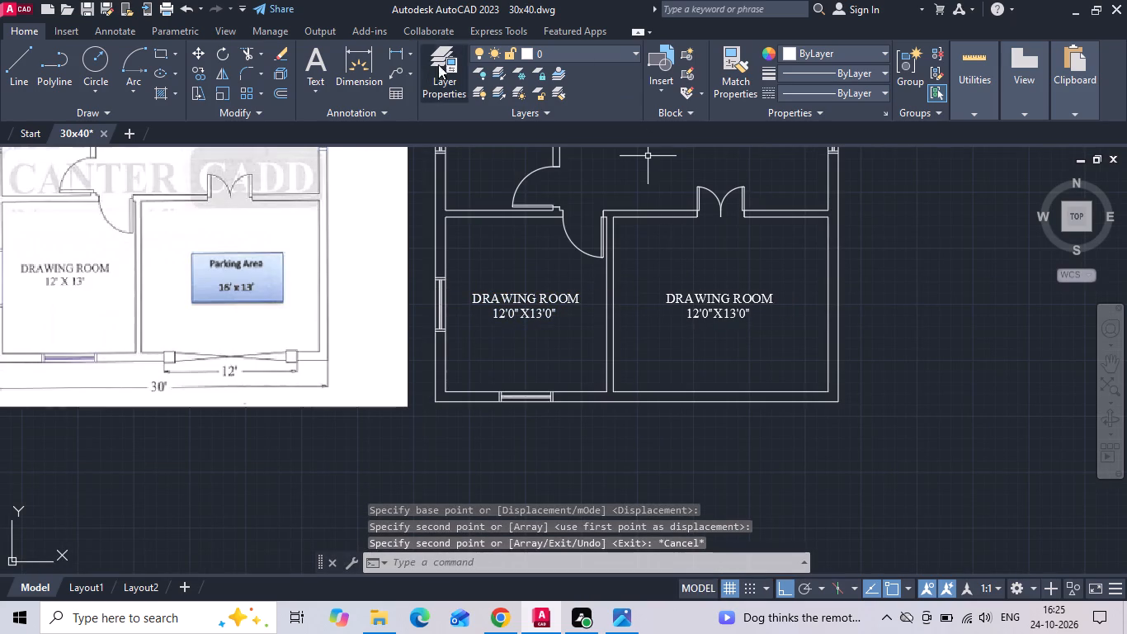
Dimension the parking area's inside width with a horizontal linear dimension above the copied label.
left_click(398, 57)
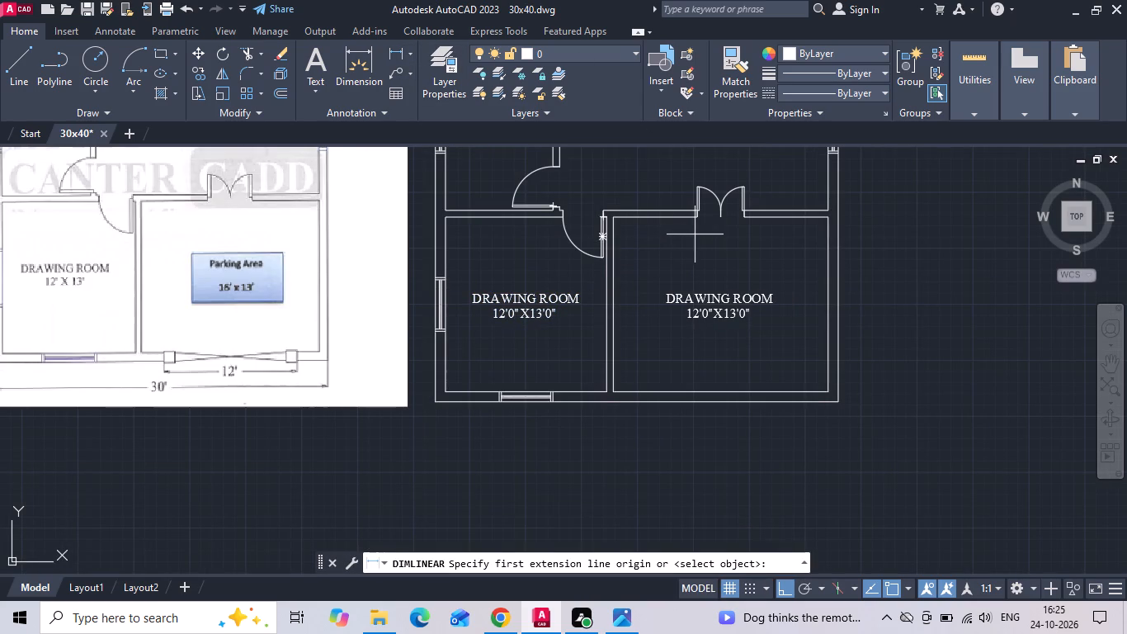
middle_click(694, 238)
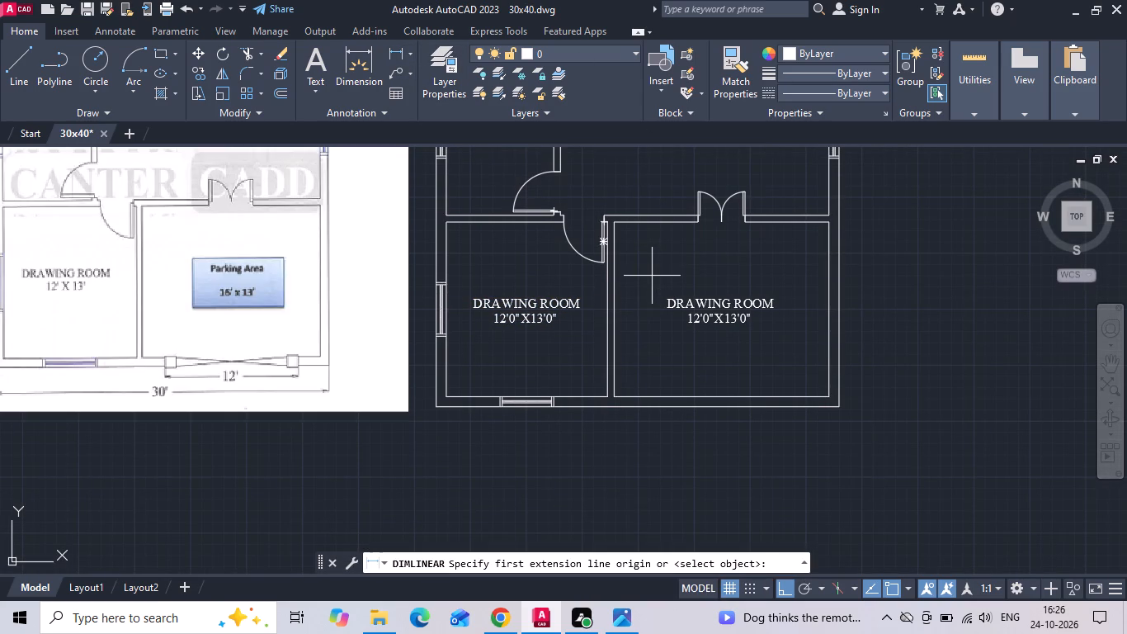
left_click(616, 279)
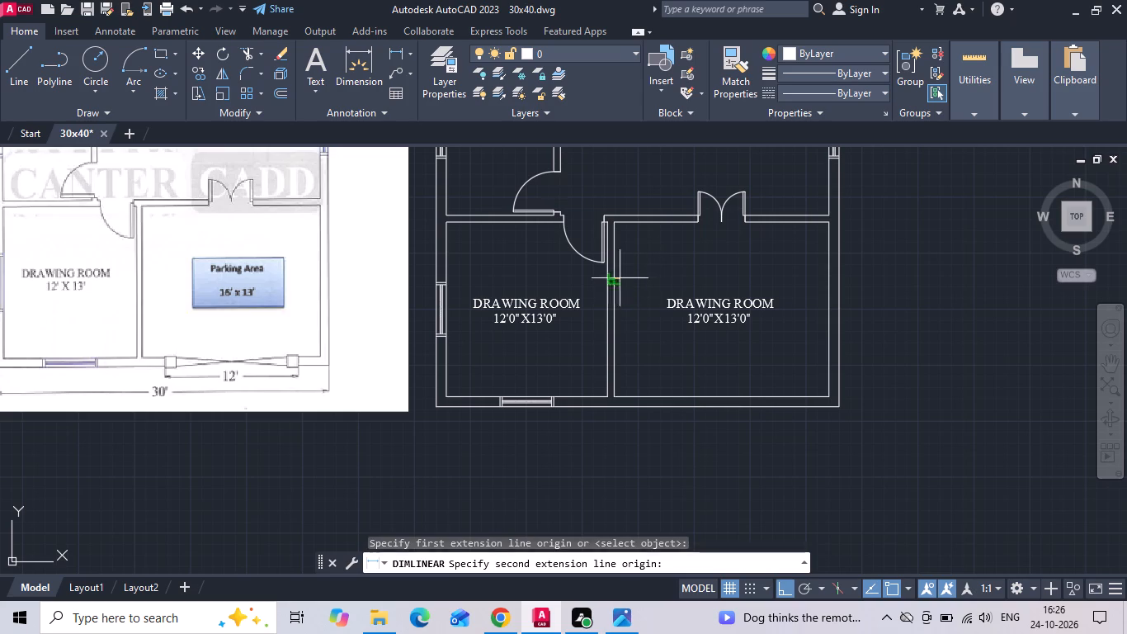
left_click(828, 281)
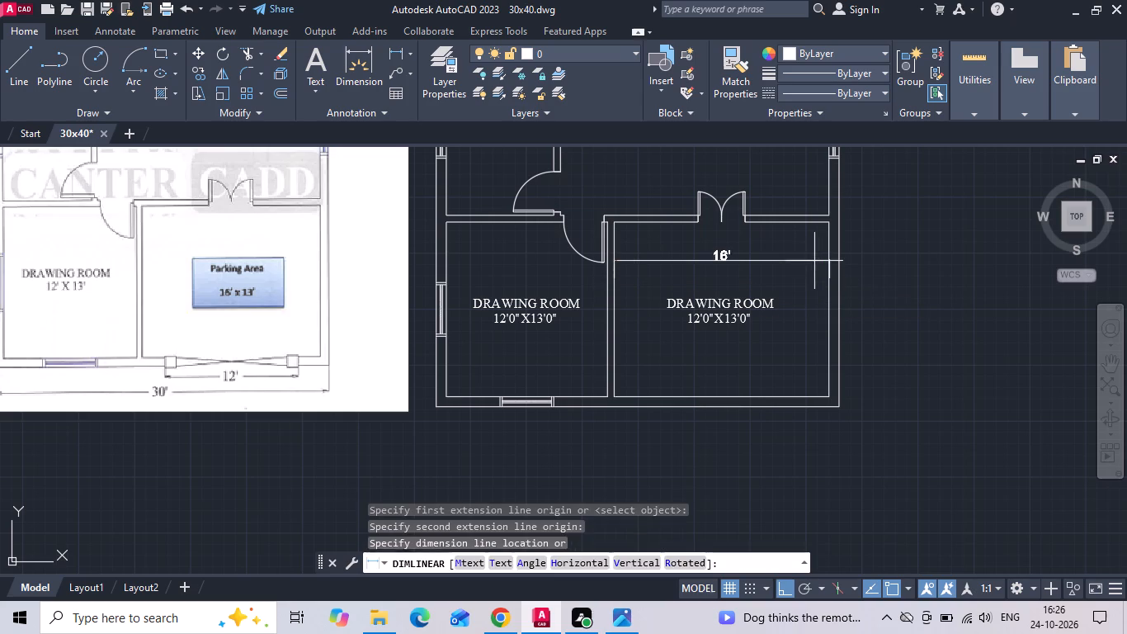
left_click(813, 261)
Change the size line of the copied label in the parking area to 16'0"X13'0".
scroll(736, 303, "up", 2)
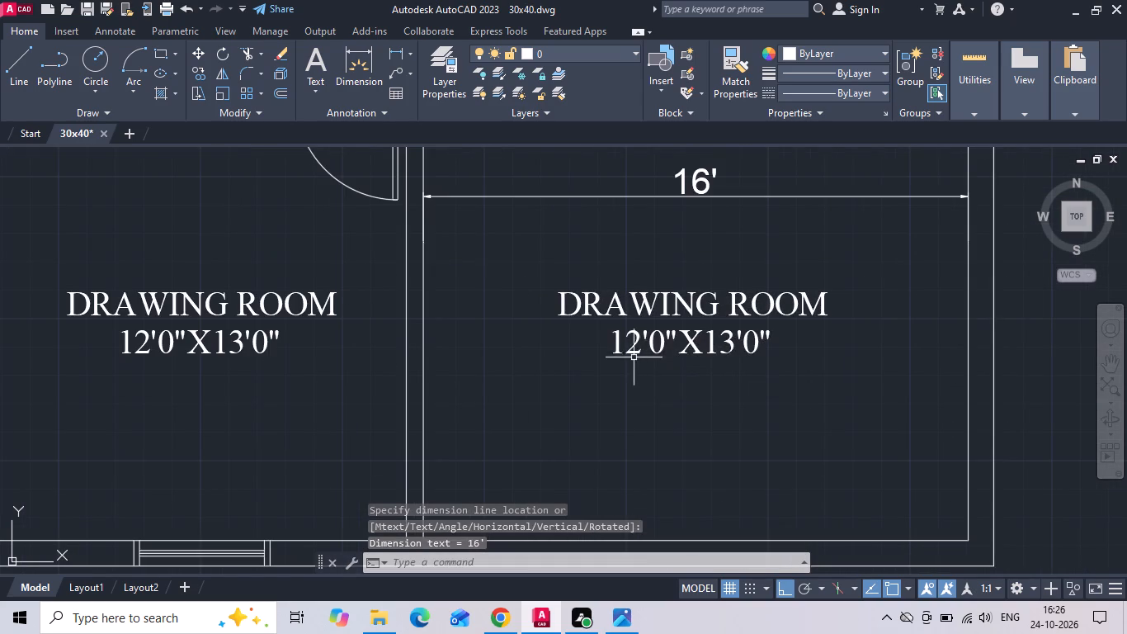
double_click(635, 341)
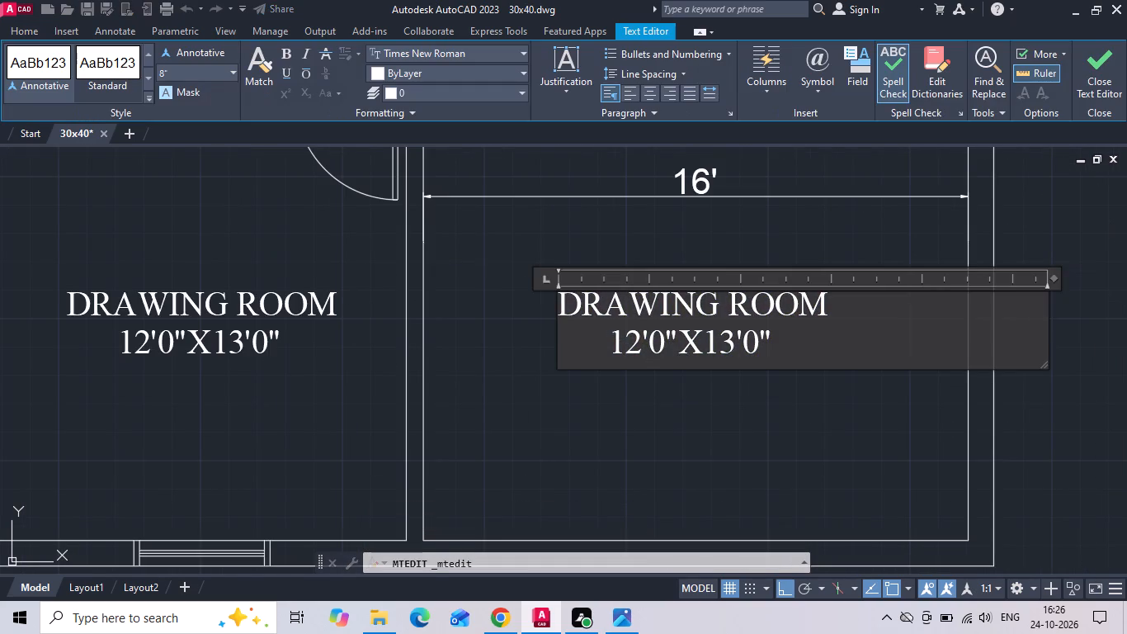
key("BackSpace")
key("6")
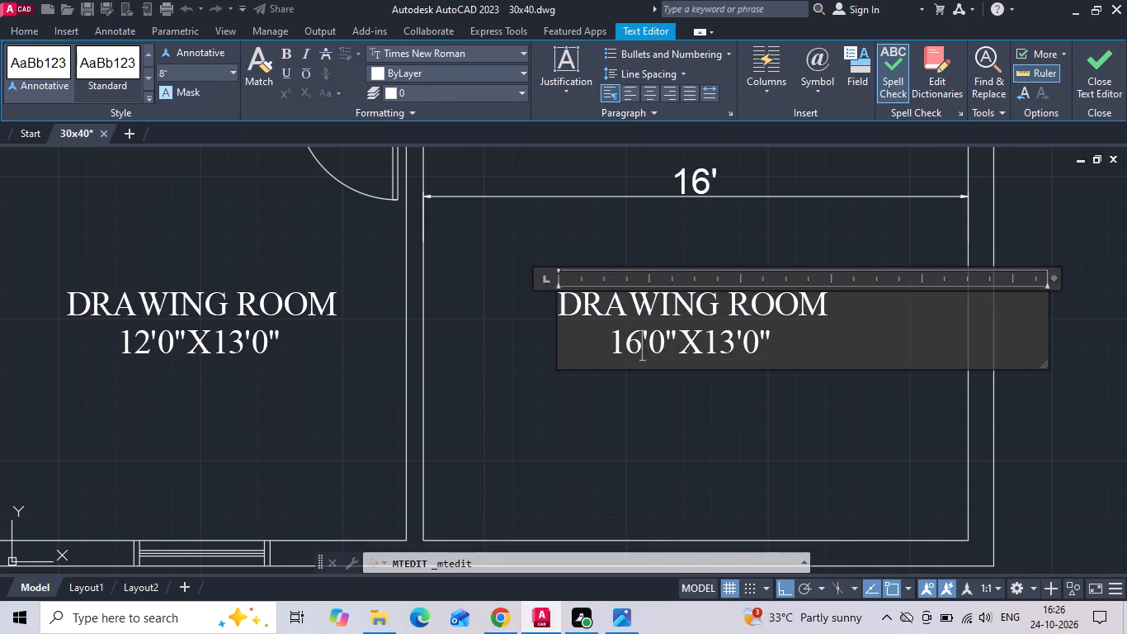
Replace DRAWING ROOM in the parking area's copied label with PARKING.
left_click_drag(840, 306, 510, 330)
key("BackSpace")
key("BackSpace")
key("BackSpace")
key("BackSpace")
key("BackSpace")
key("BackSpace")
key("BackSpace")
key("BackSpace")
key("BackSpace")
key("BackSpace")
key("BackSpace")
key("BackSpace")
key("BackSpace")
key("BackSpace")
key("BackSpace")
key("BackSpace")
key("BackSpace")
key("BackSpace")
key("BackSpace")
key("BackSpace")
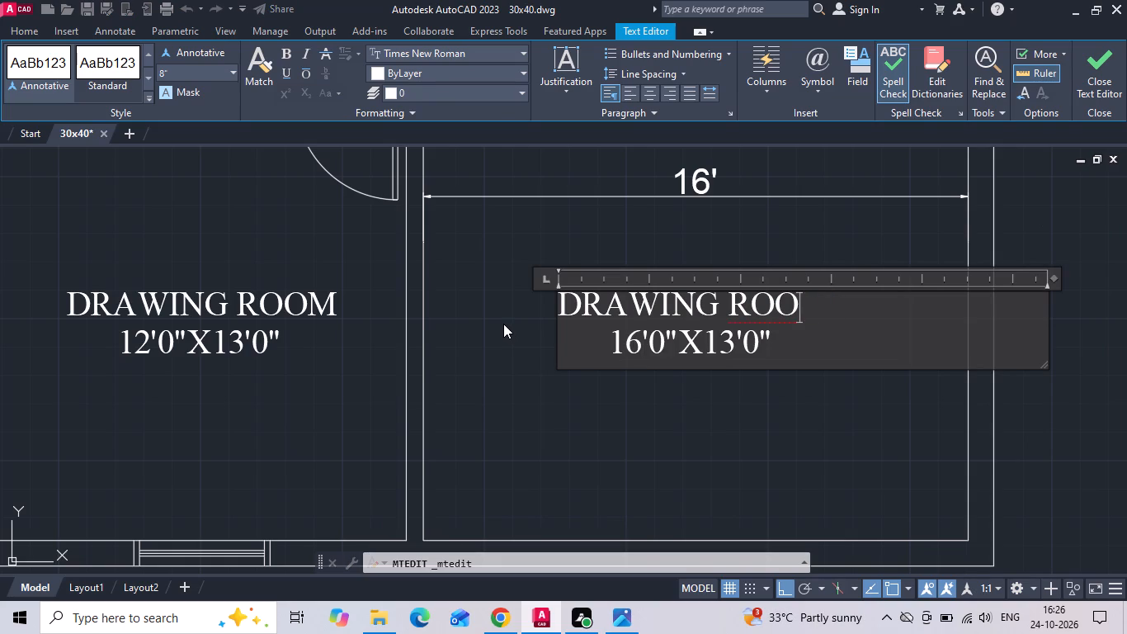
key("p")
type("ARKI")
type("NG")
Remove the leading spaces before the parking label's size line so it starts flush with the name.
left_click(613, 354)
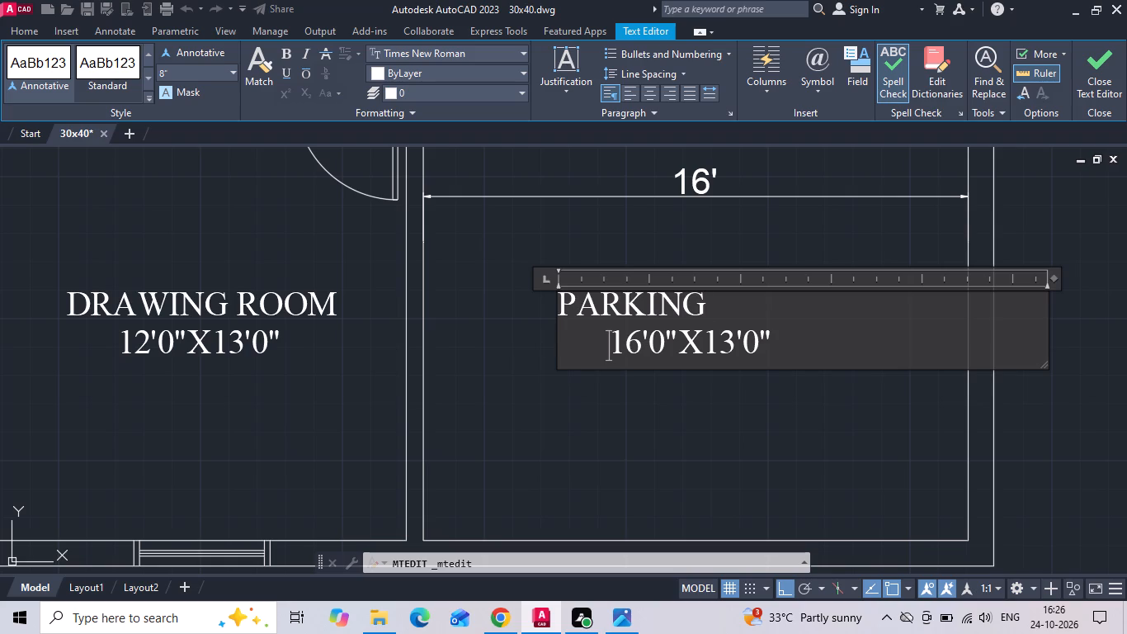
key("BackSpace")
key("BackSpace")
key("BackSpace")
key("BackSpace")
key("BackSpace")
key("BackSpace")
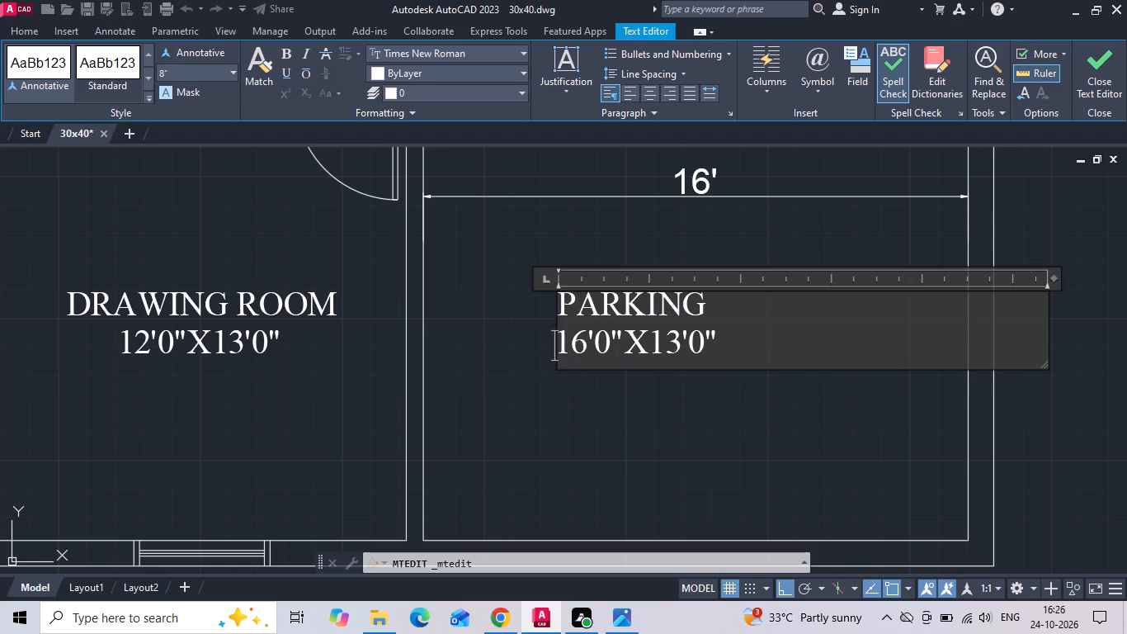
left_click(485, 358)
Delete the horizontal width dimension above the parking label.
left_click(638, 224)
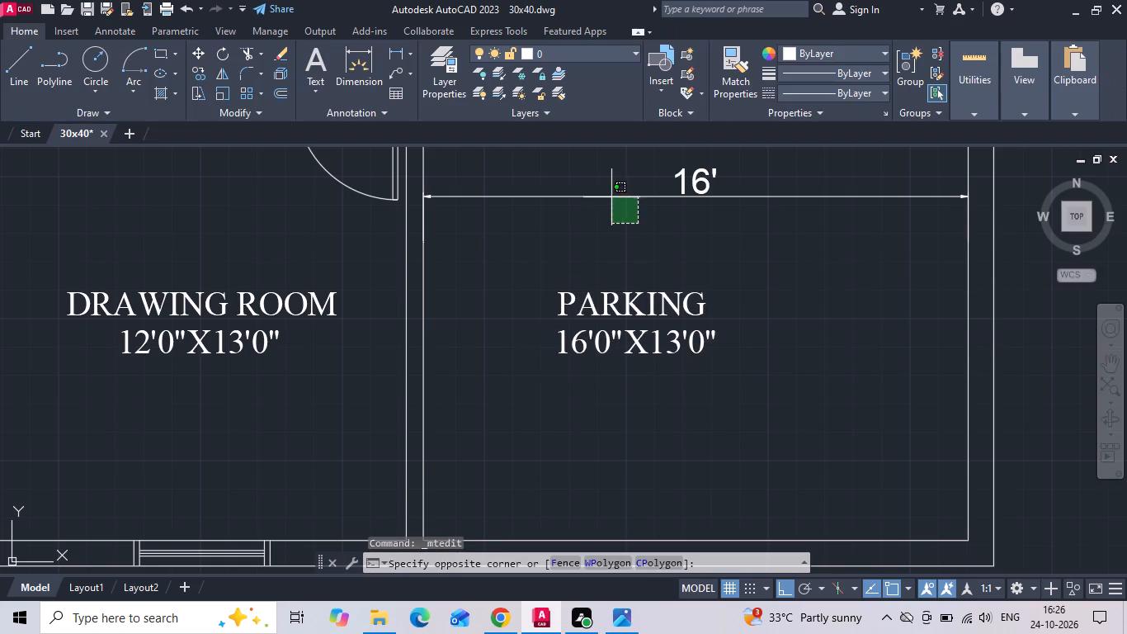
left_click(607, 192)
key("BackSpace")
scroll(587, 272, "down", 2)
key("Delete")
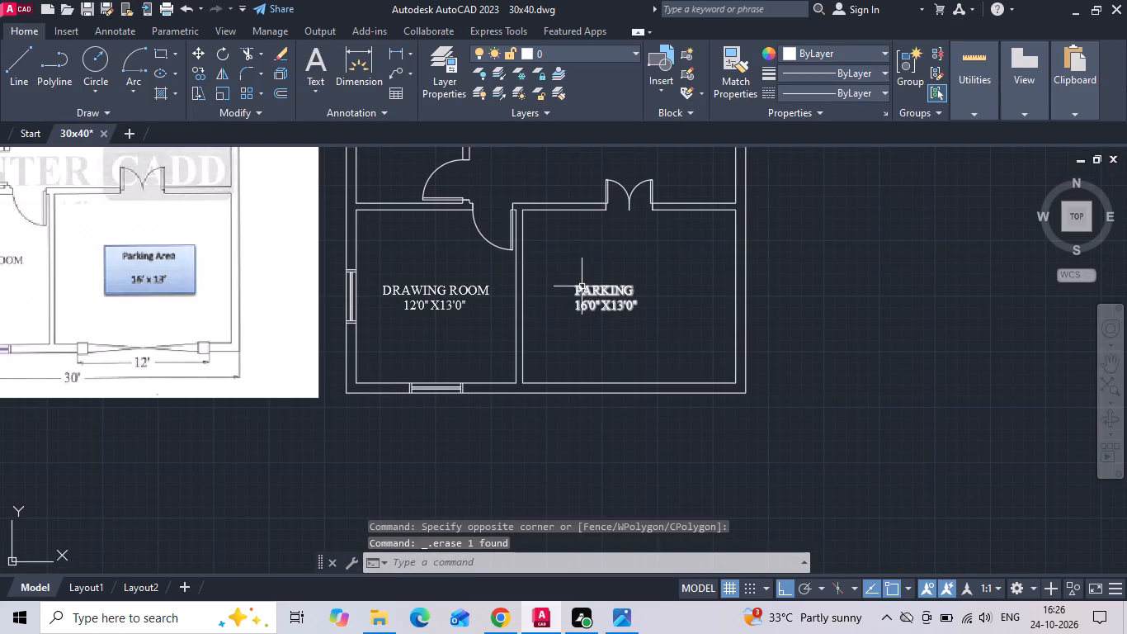
Draw a vertical line from the midpoint of the parking area's bottom inner wall down past the outer wall.
type("L")
key("space")
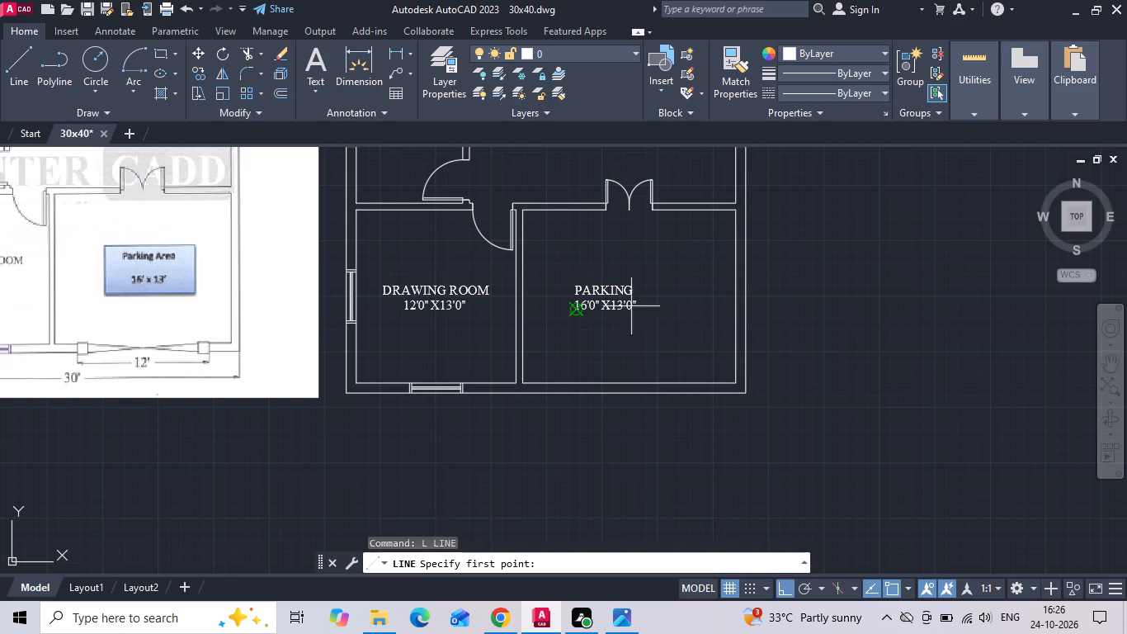
left_click(633, 383)
scroll(627, 419, "up", 2)
left_click(624, 451)
key("Escape")
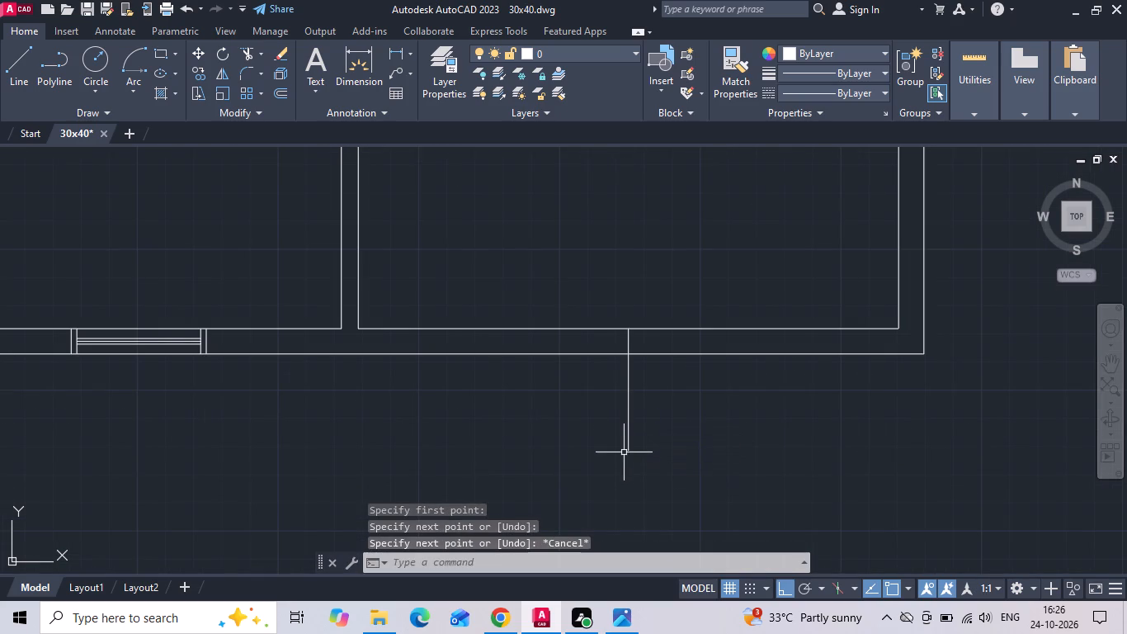
Offset the vertical centre line 6' to both sides to mark the ends of the parking gate opening.
key("o")
key("space")
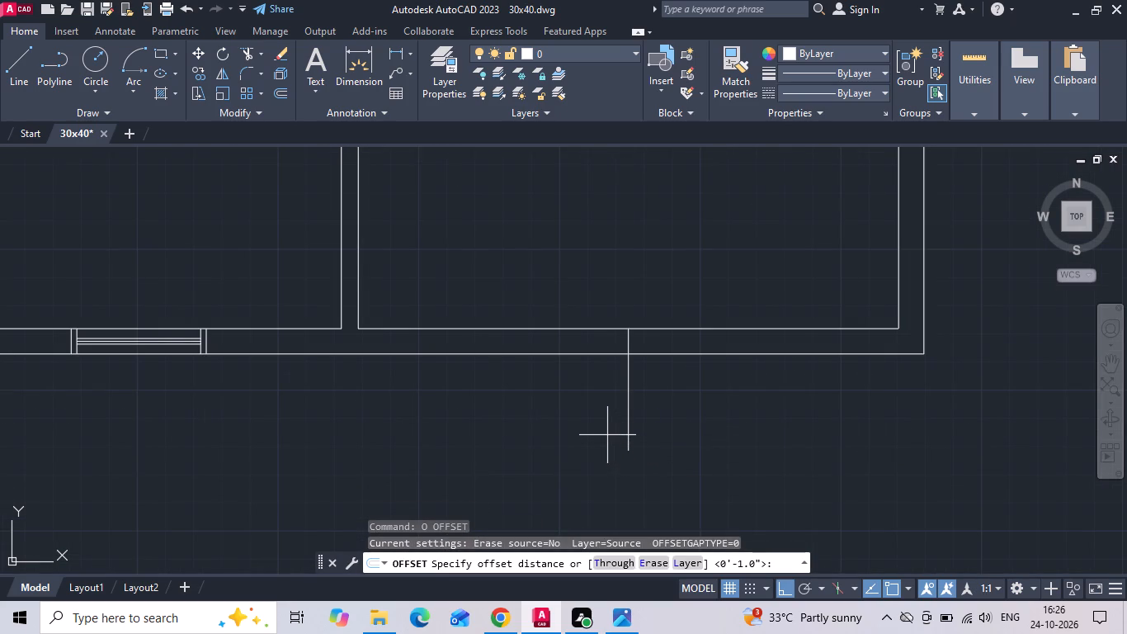
key("6")
key("apostrophe")
key("Return")
scroll(713, 339, "down", 2)
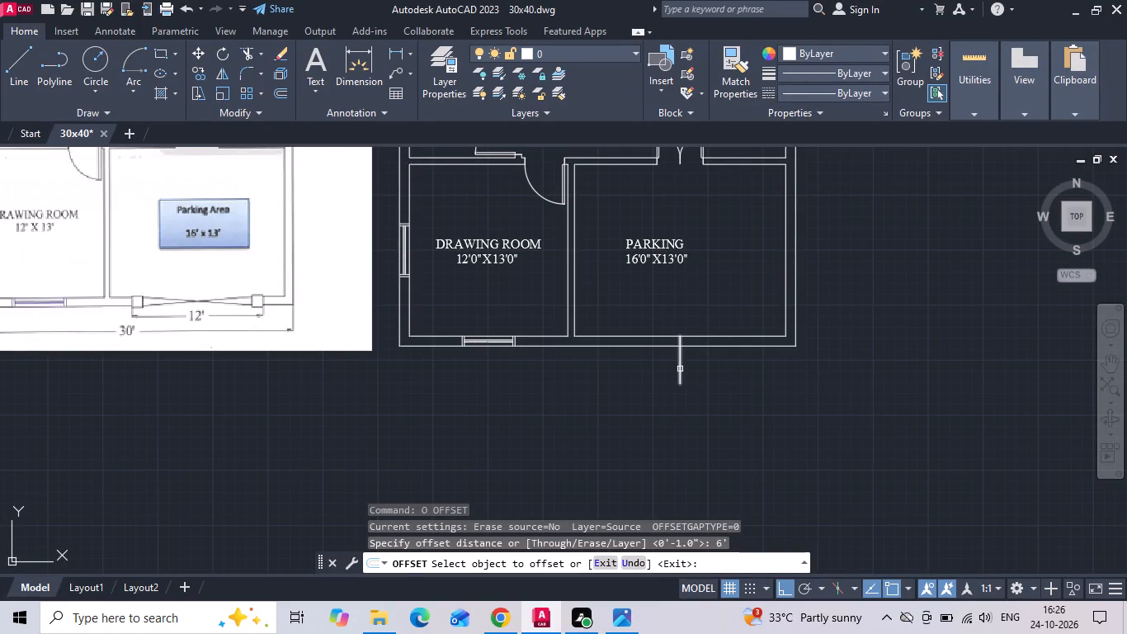
left_click(680, 369)
left_click(564, 369)
left_click(681, 359)
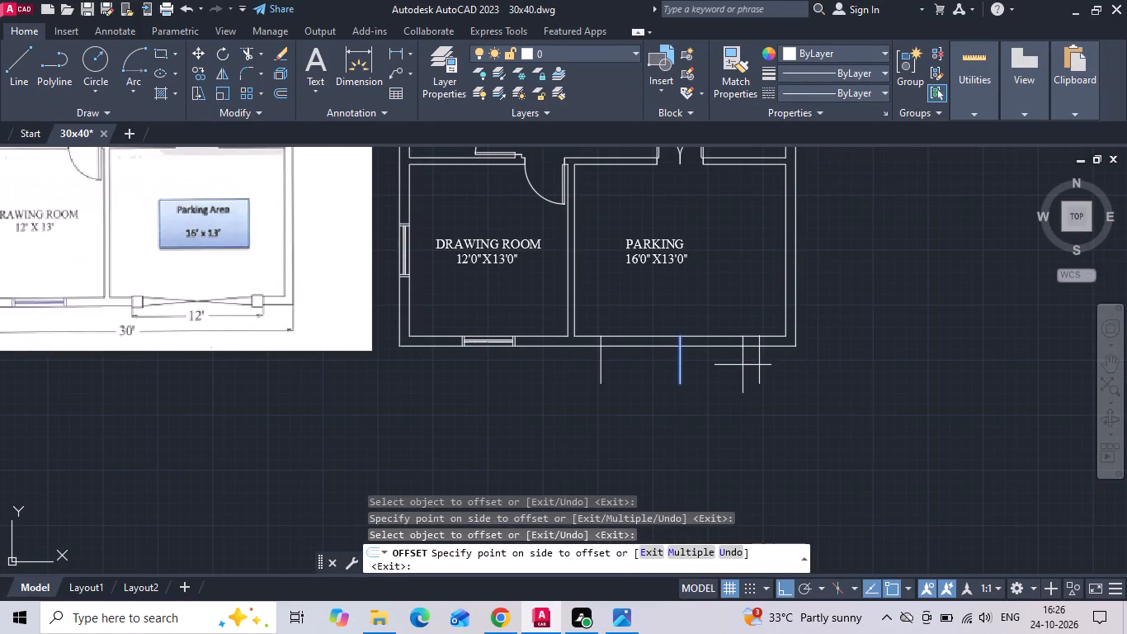
left_click(743, 365)
key("Escape")
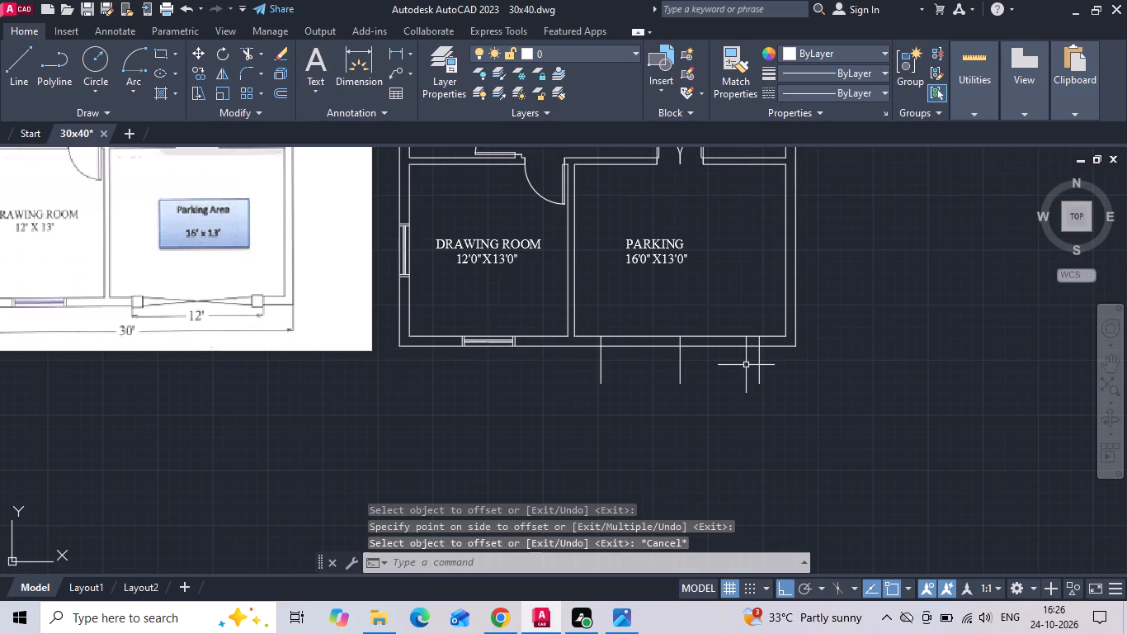
Save the drawing.
key("ctrl+s")
key("ctrl+s")
key("ctrl+s")
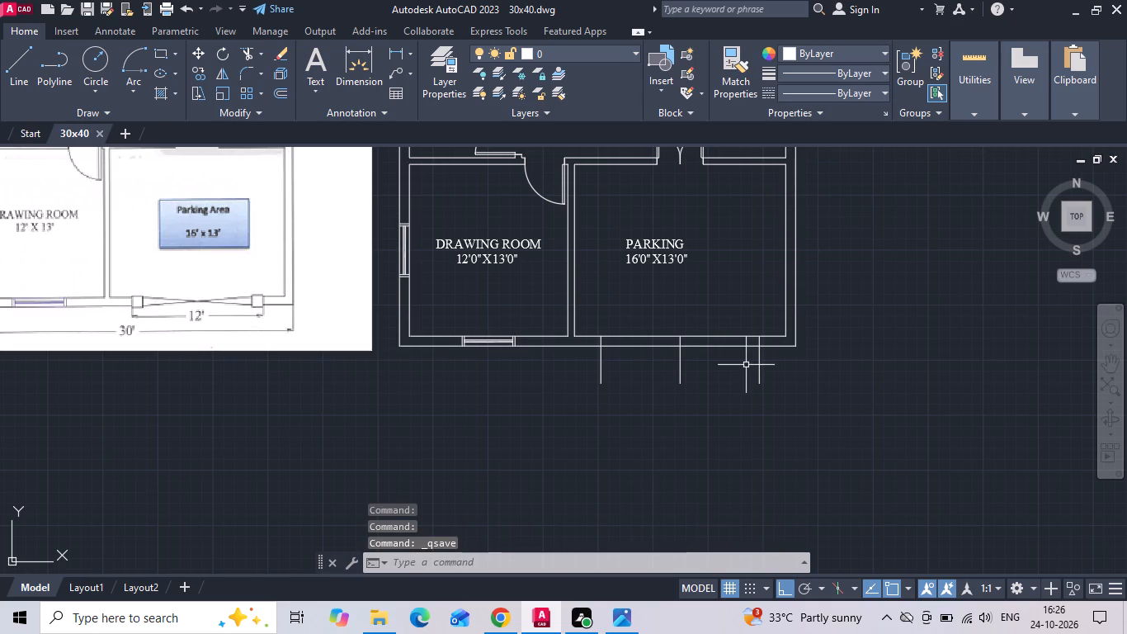
Offset the parking's bottom inner wall line 1.5" into the room and the outer wall outline 1.5" outward.
scroll(658, 337, "up", 2)
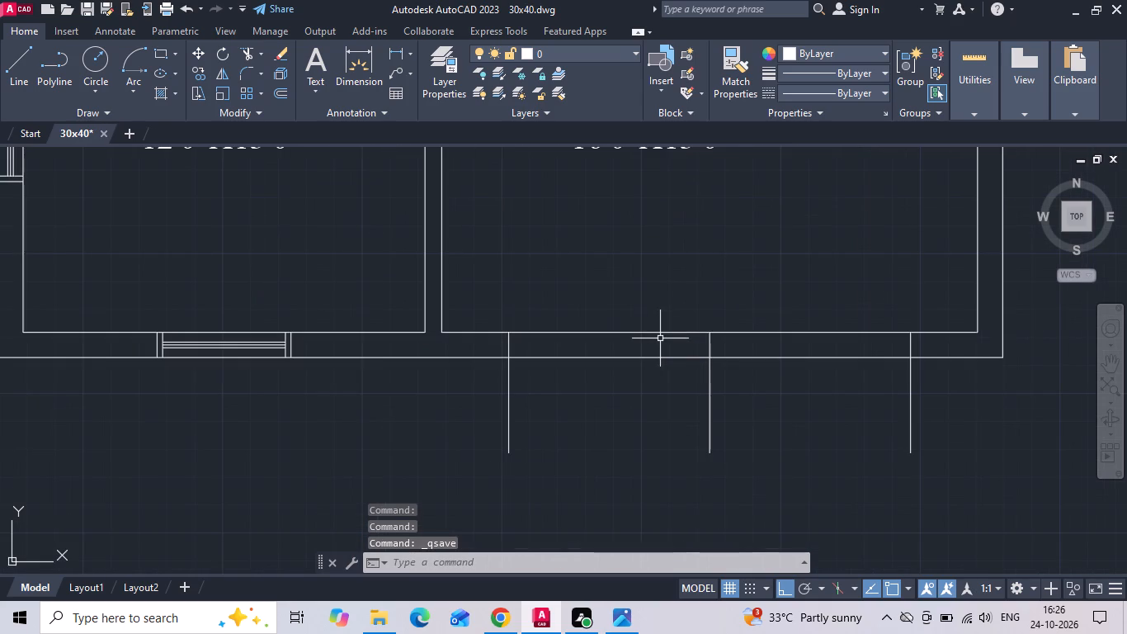
type("O")
key("space")
key("1")
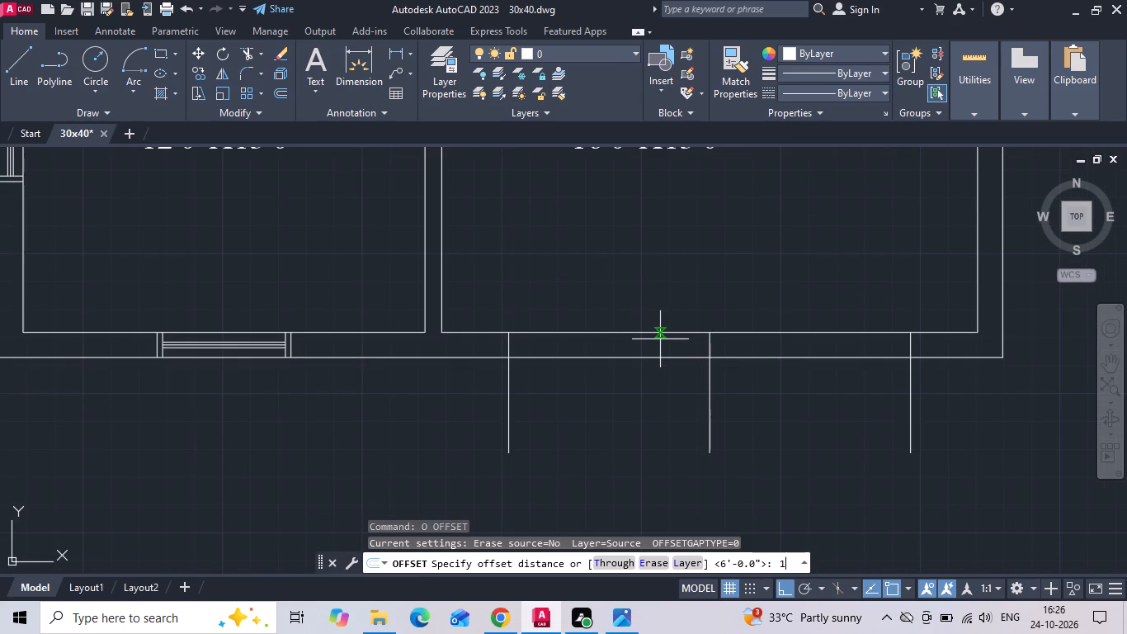
key("period")
key("5")
key("space")
left_click_drag(582, 332, 582, 318)
left_click(592, 282)
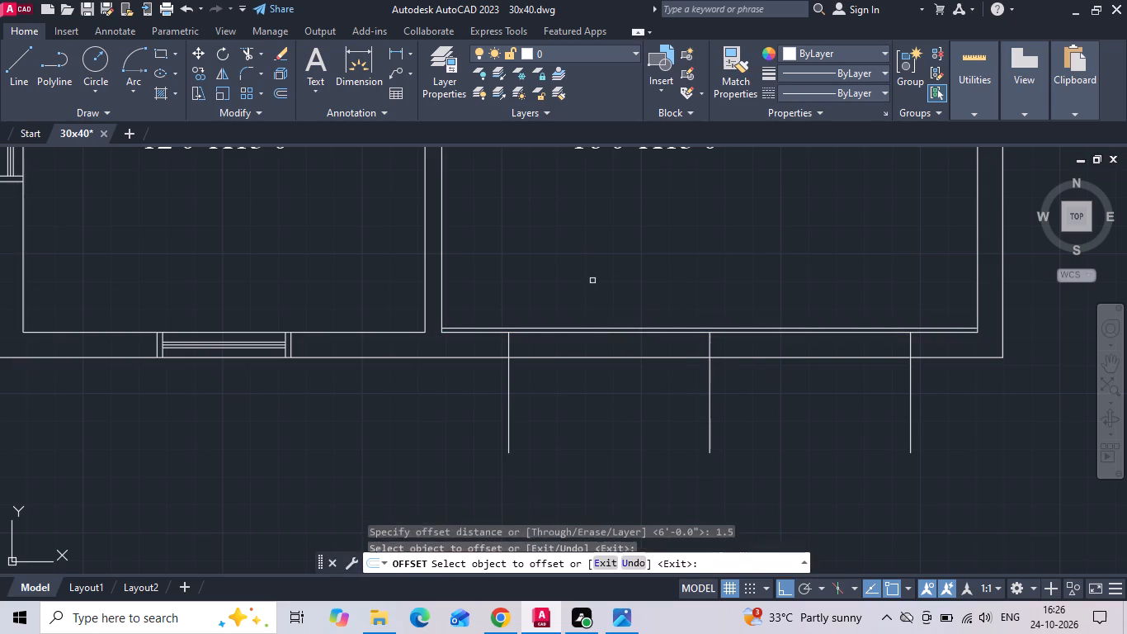
left_click(558, 355)
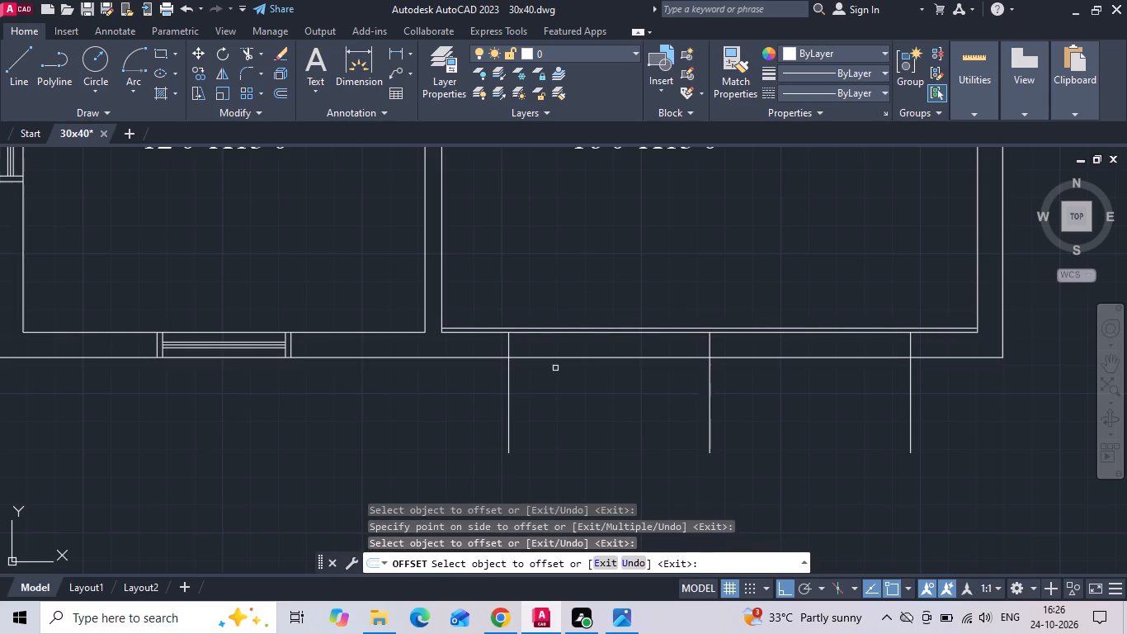
left_click(559, 357)
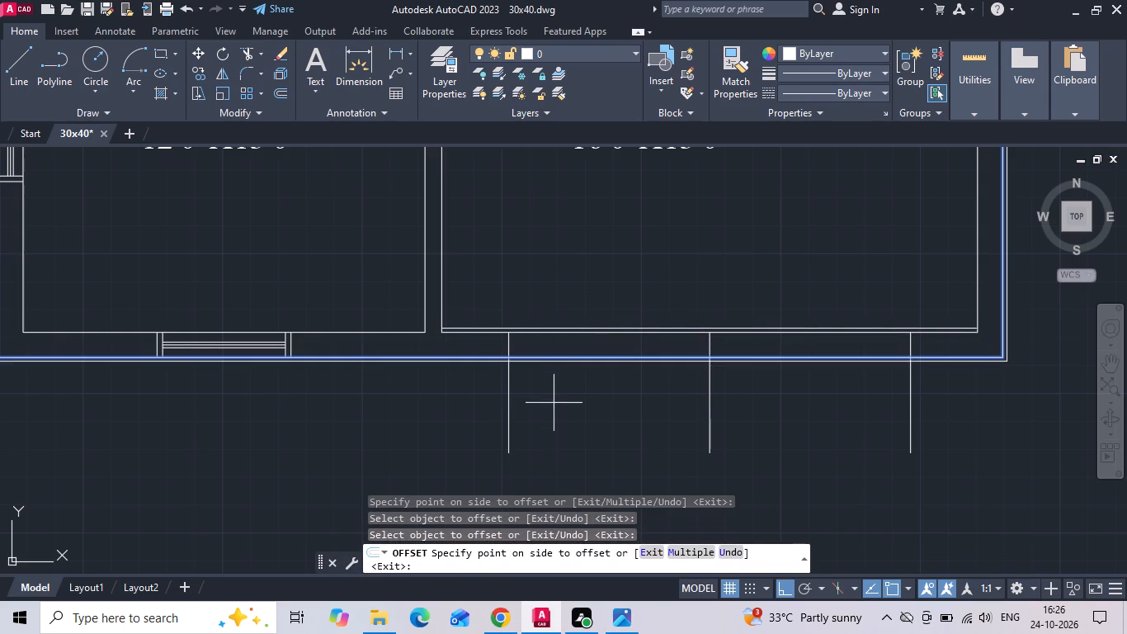
left_click(554, 403)
key("Escape")
Offset both outer gate lines 12" towards the centre line to set the width of the gate posts.
type("O")
key("space")
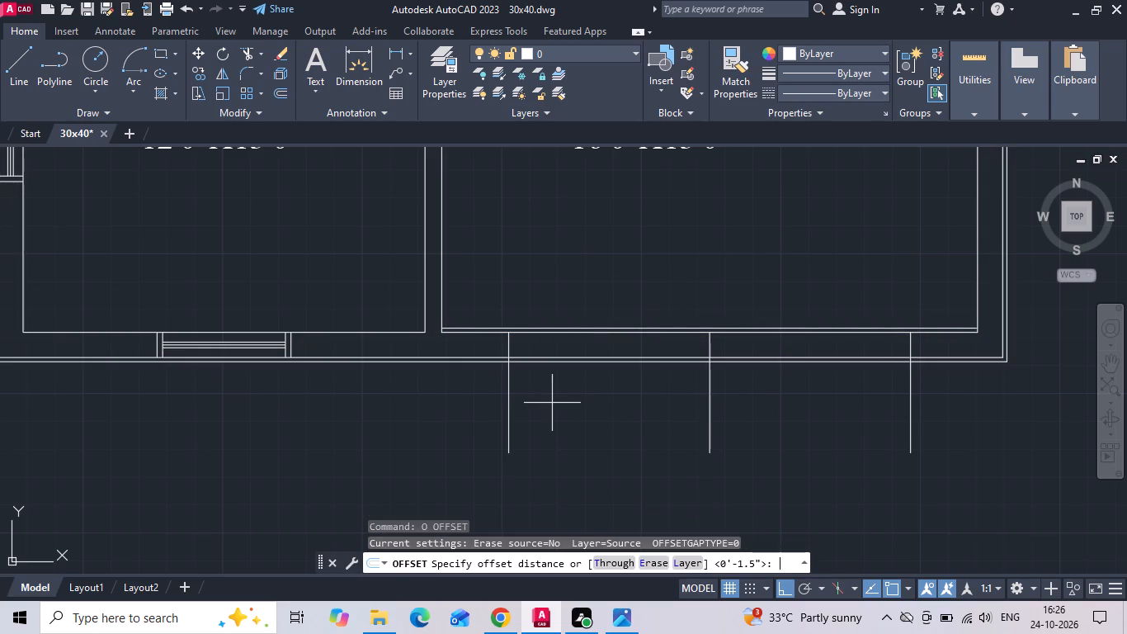
key("1")
type("2")
key("space")
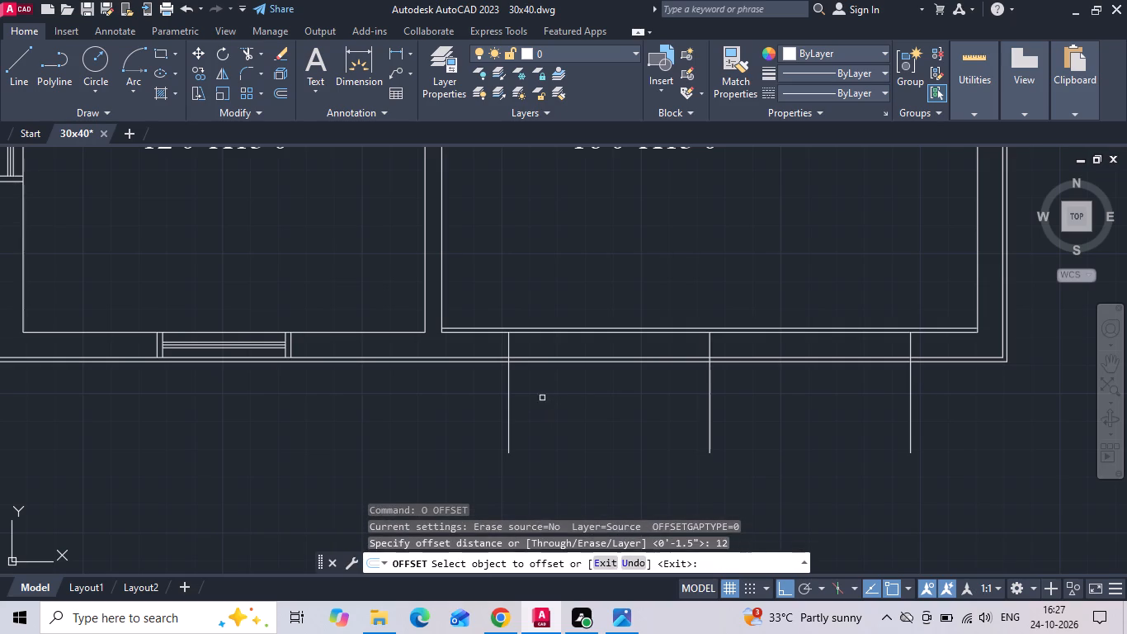
left_click_drag(509, 395, 543, 383)
left_click(596, 368)
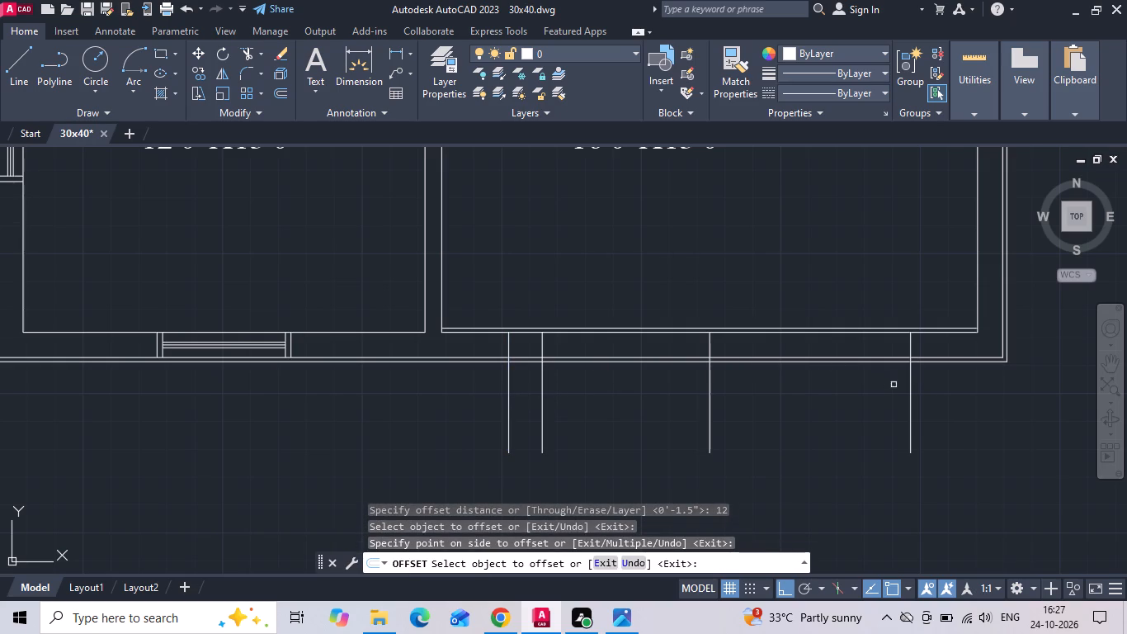
left_click(914, 397)
left_click_drag(909, 383, 897, 386)
left_click(804, 400)
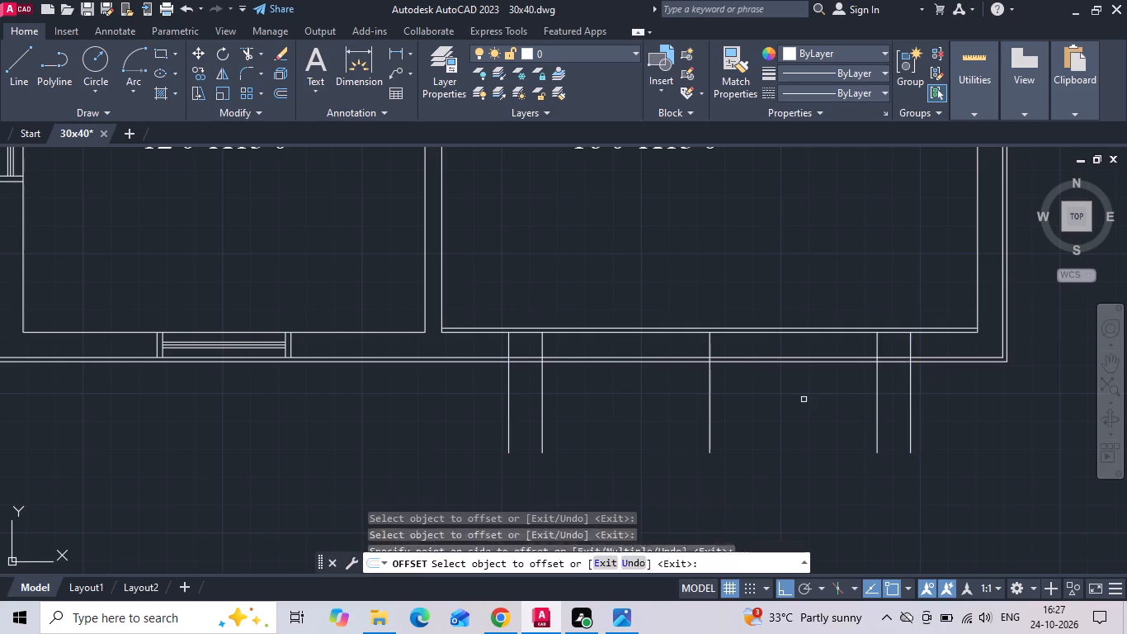
key("Escape")
Extend the four gate post lines up to the offset line above the parking's bottom inner wall.
scroll(538, 360, "up", 2)
type("EX")
key("space")
left_click_drag(439, 322, 572, 312)
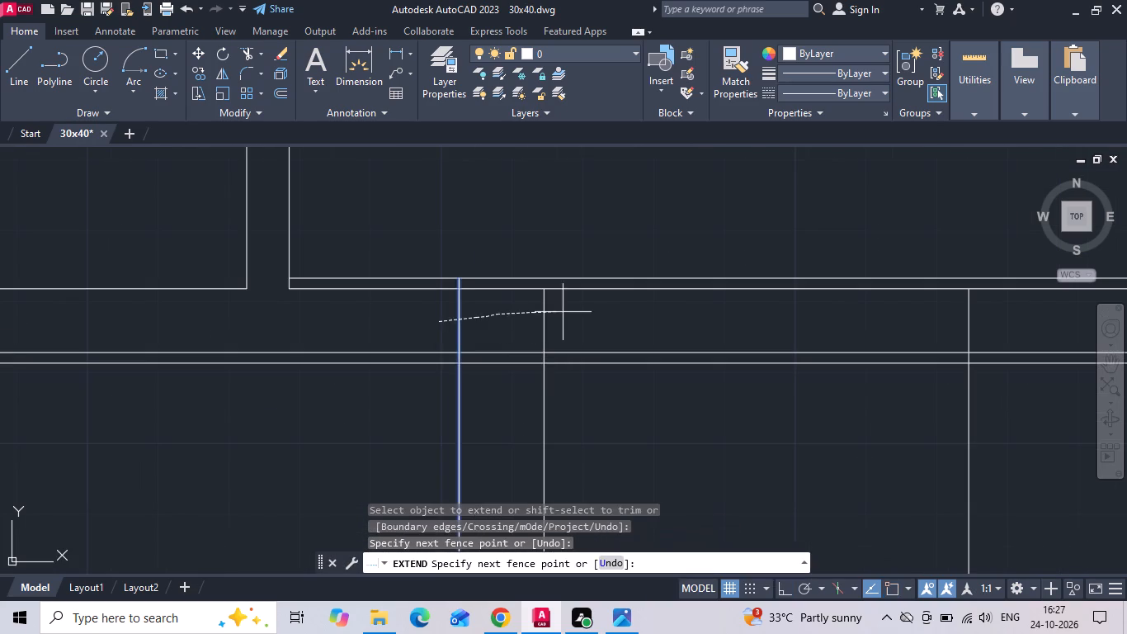
left_click_drag(572, 312, 582, 312)
scroll(451, 341, "down", 2)
left_click_drag(781, 333, 898, 318)
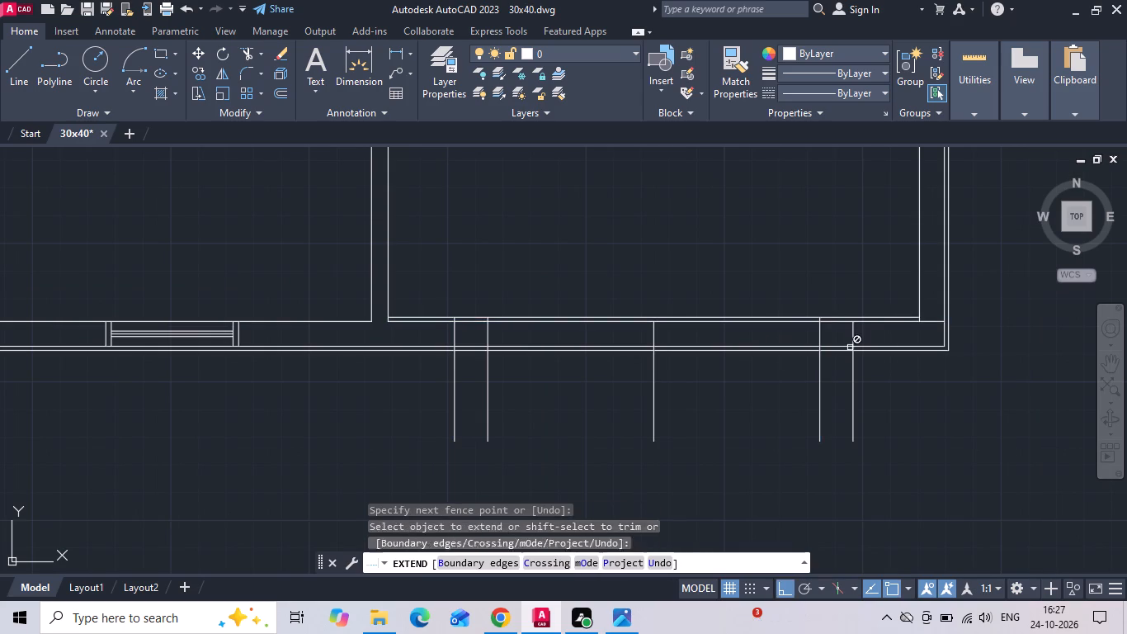
scroll(847, 343, "up", 1)
left_click_drag(847, 338, 903, 310)
key("Escape")
Trim the excess horizontal lines beyond the right gate post and the vertical lines below the outer offset line.
key("t")
key("r")
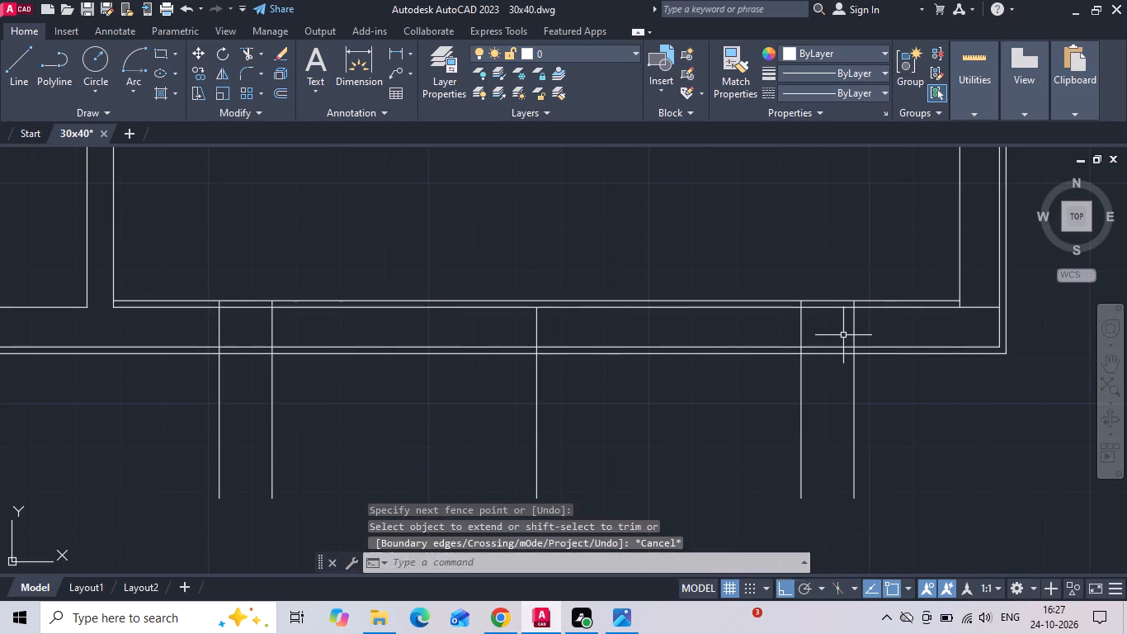
key("space")
left_click(903, 300)
left_click(975, 305)
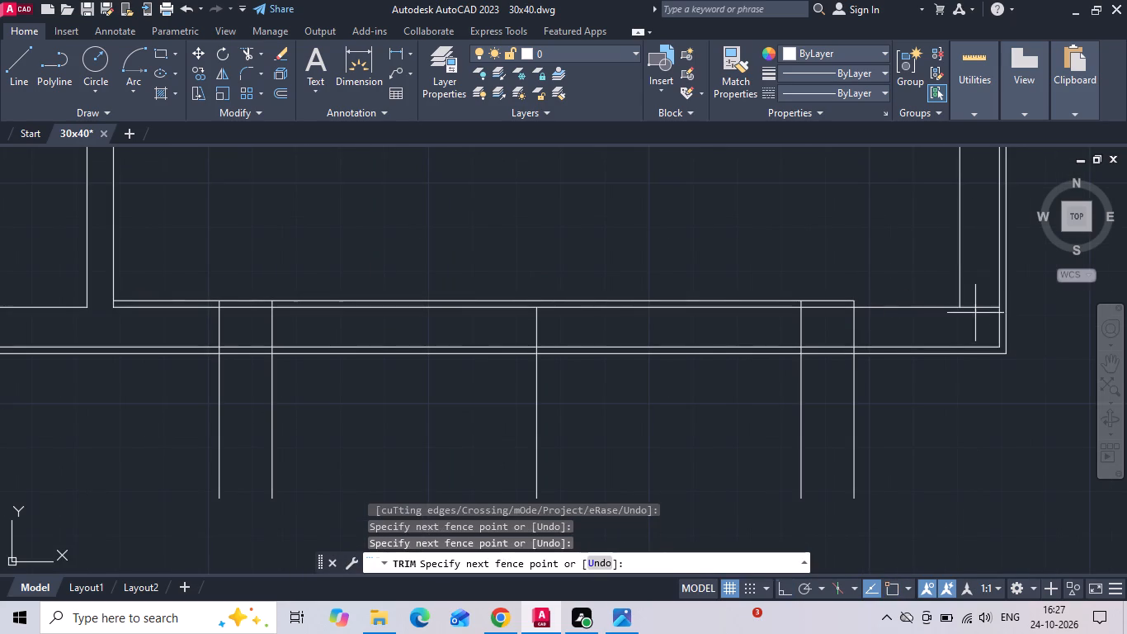
left_click(973, 315)
left_click(926, 355)
left_click_drag(907, 385, 758, 412)
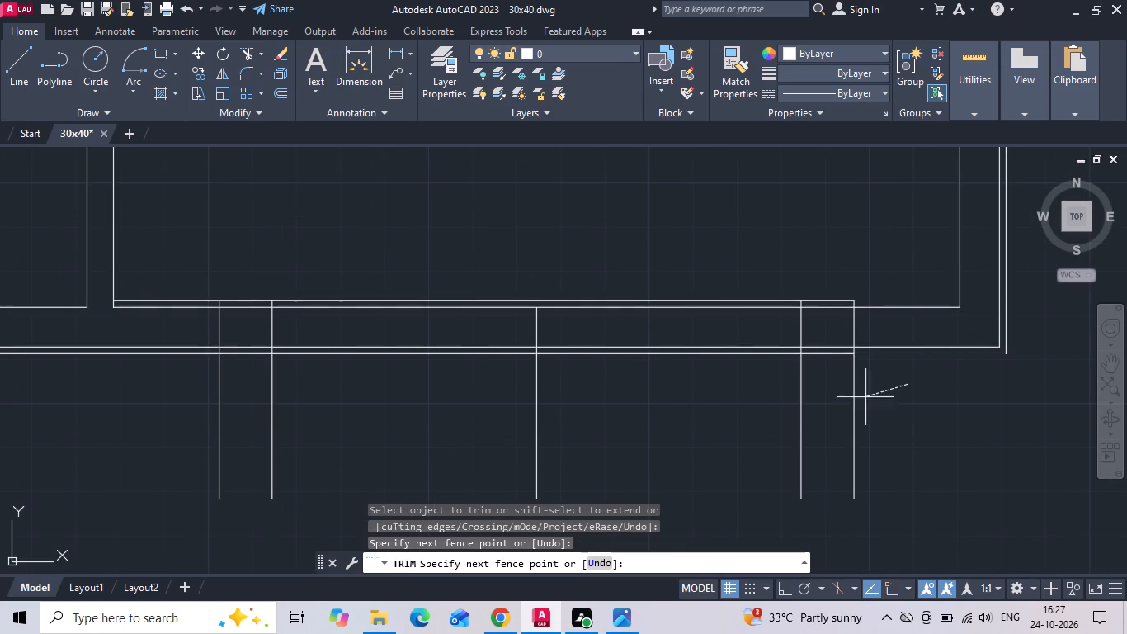
left_click_drag(758, 412, 100, 438)
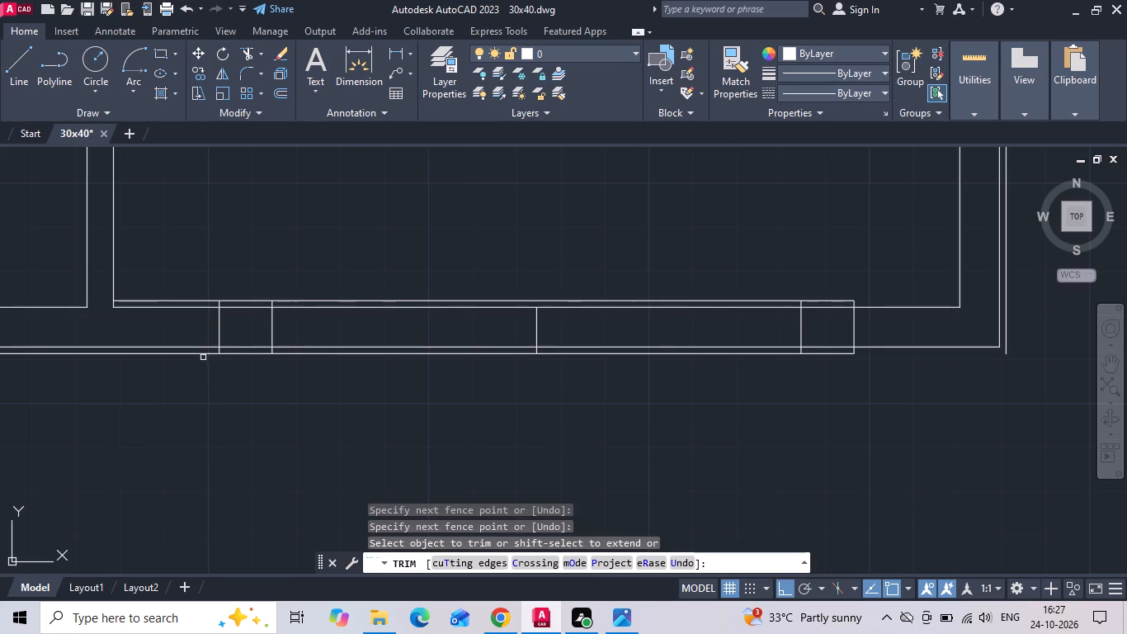
Trim the offset lines to the left of the left gate post and the excess offset segments between the posts.
left_click(203, 353)
left_click(287, 354)
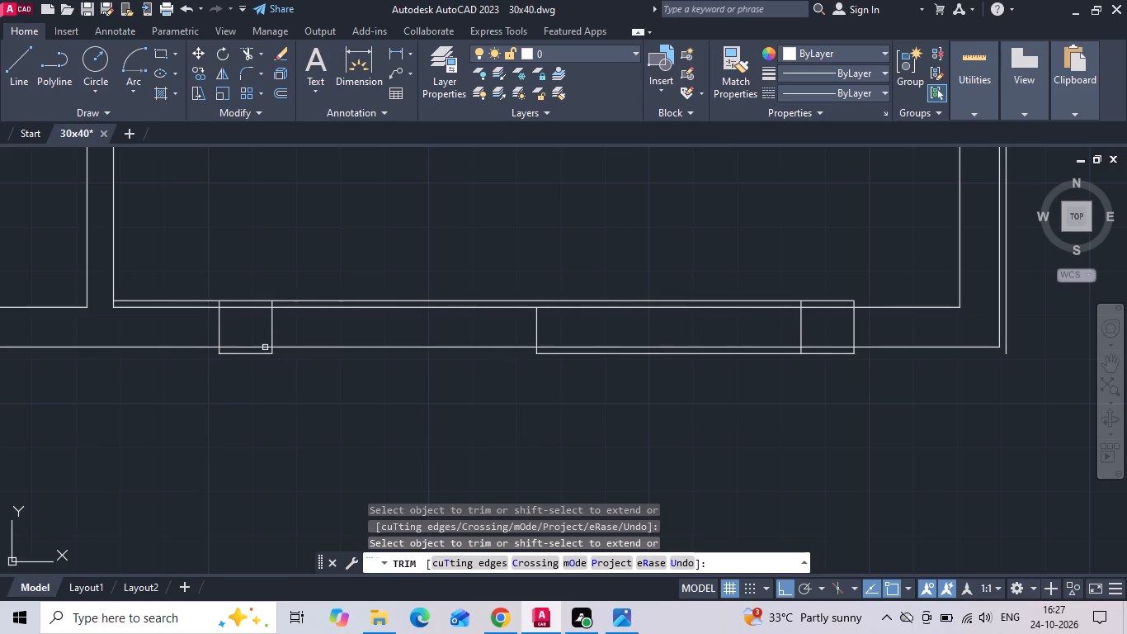
left_click(198, 299)
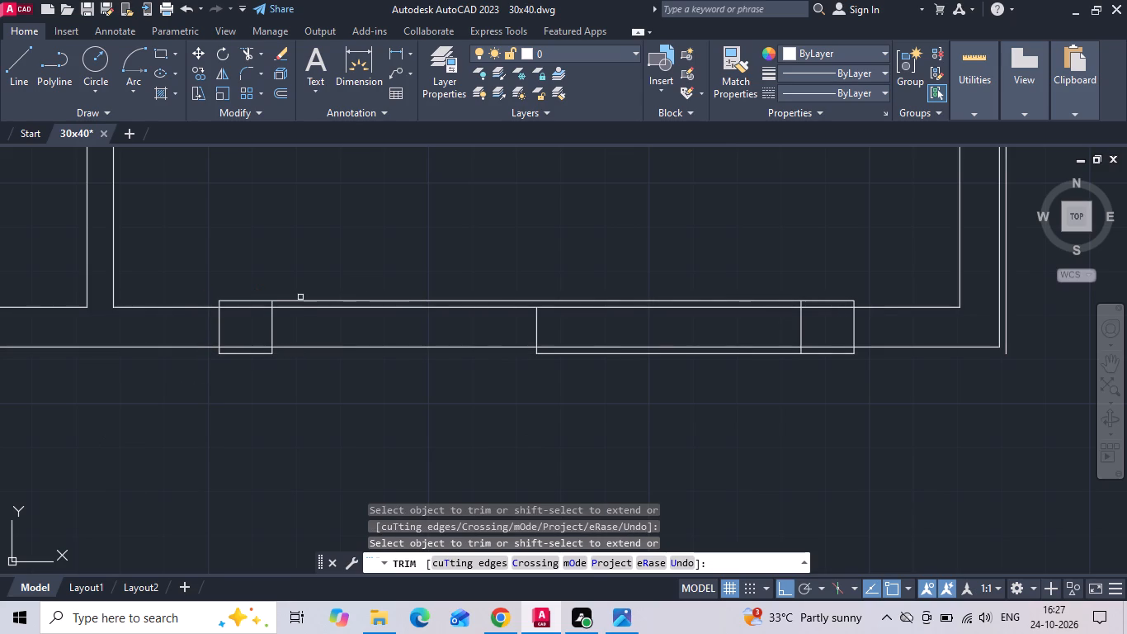
left_click(300, 297)
left_click(302, 303)
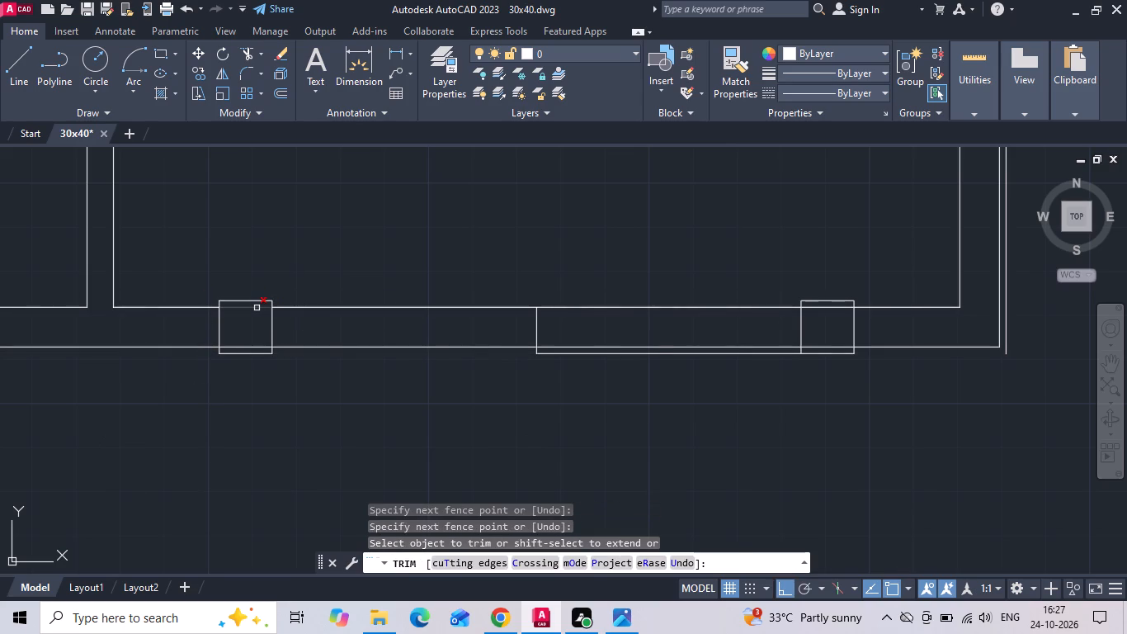
Trim the wall lines crossing inside both gate posts and the leftover lower offset segment beside the right post.
left_click(257, 308)
left_click(248, 346)
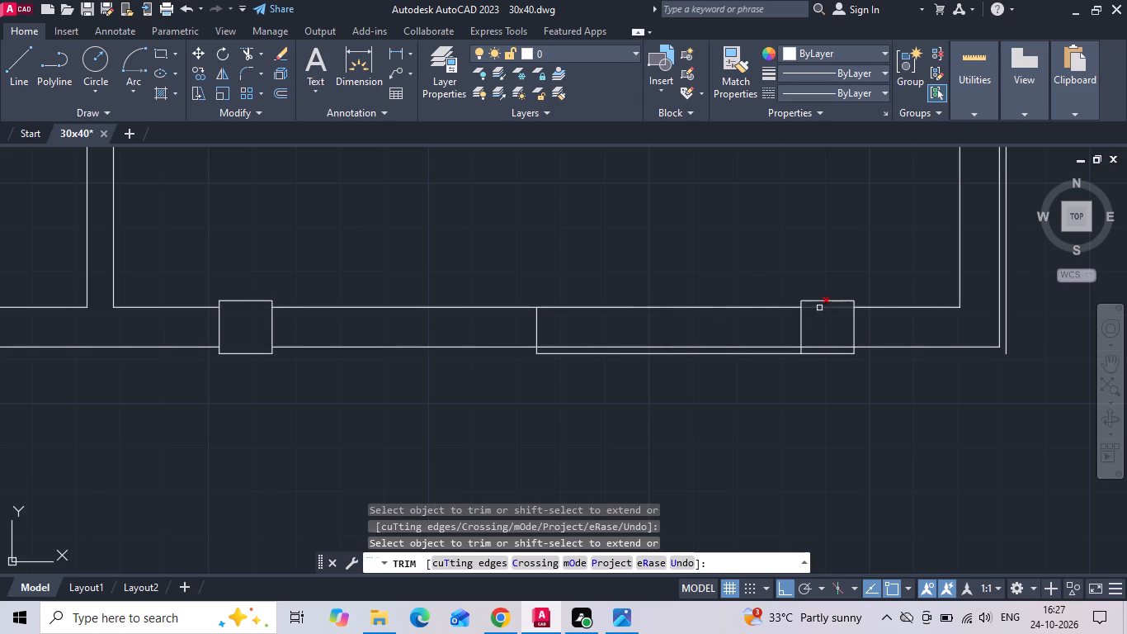
left_click(820, 307)
left_click(822, 348)
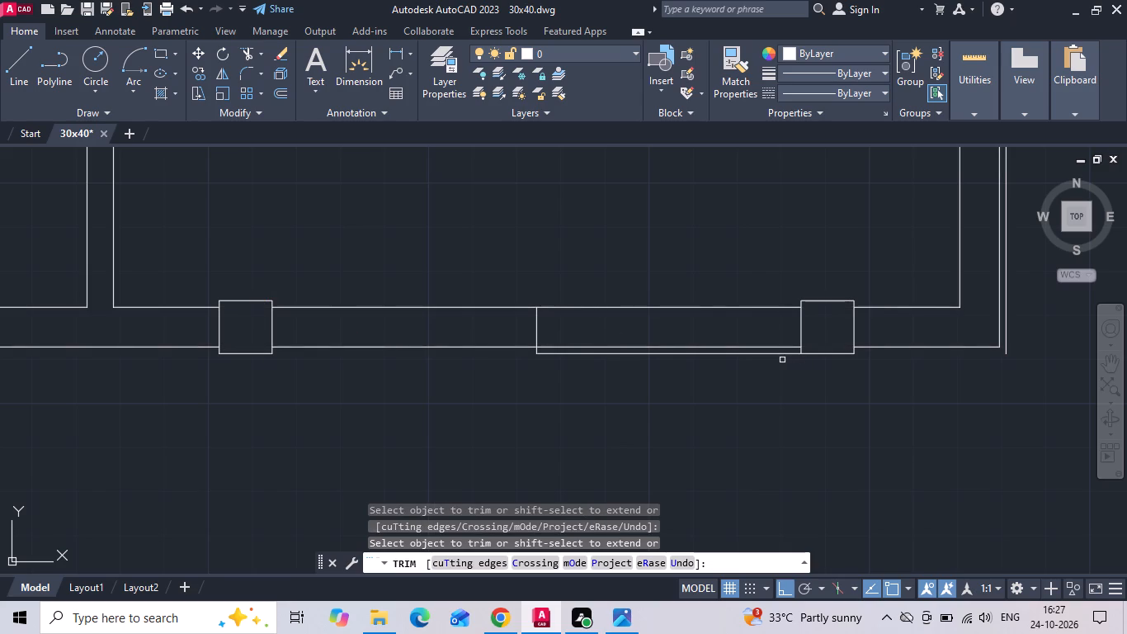
left_click(780, 356)
key("Escape")
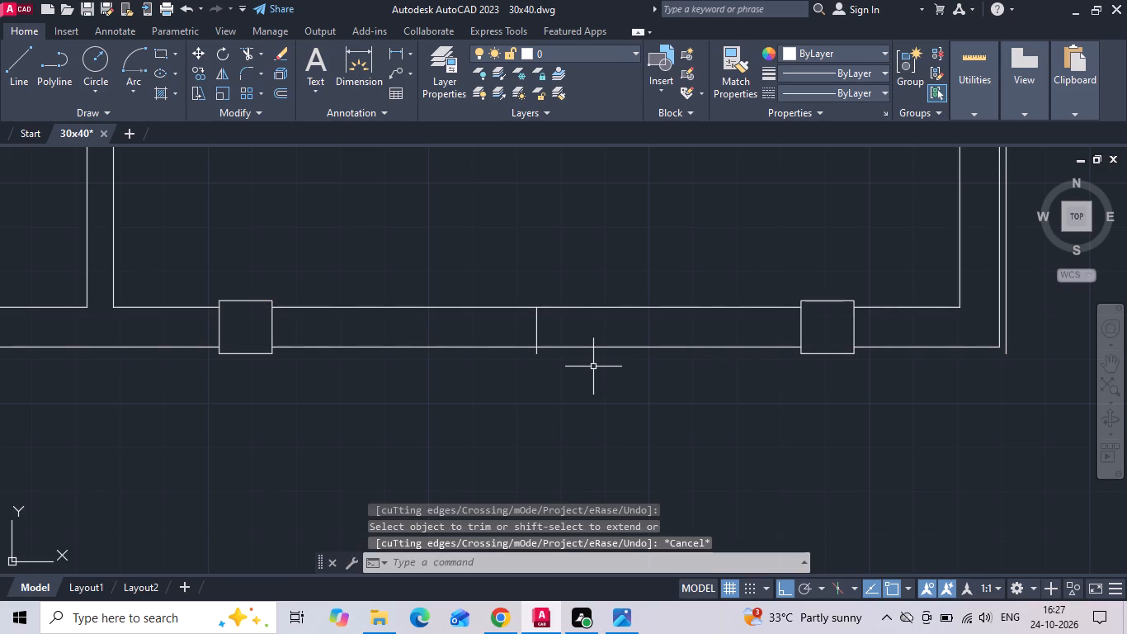
Draw two crossing diagonal lines between the gate posts, joining opposite corners of the wall opening.
type("L")
key("space")
left_click(274, 309)
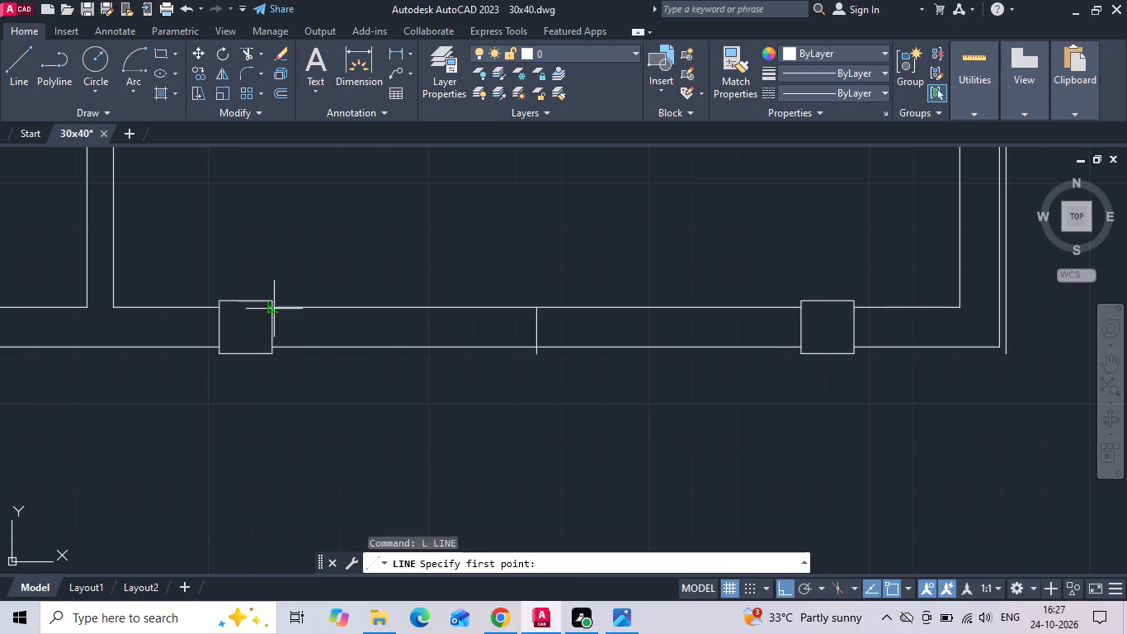
left_click(806, 345)
key("space")
key("space")
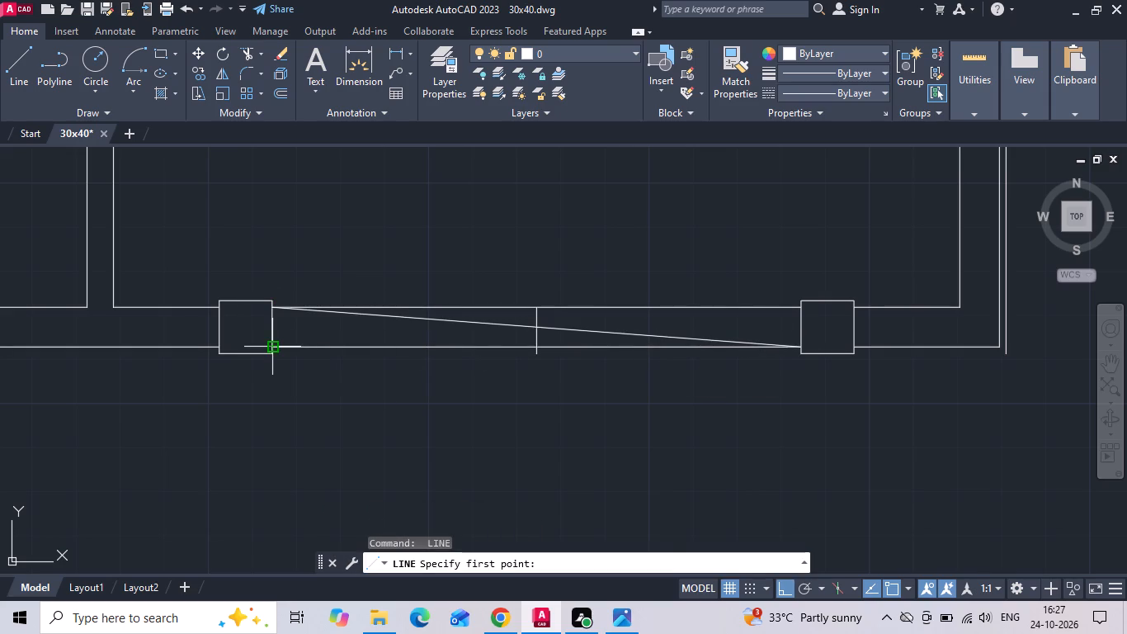
scroll(269, 348, "up", 2)
left_click(271, 343)
scroll(266, 366, "down", 2)
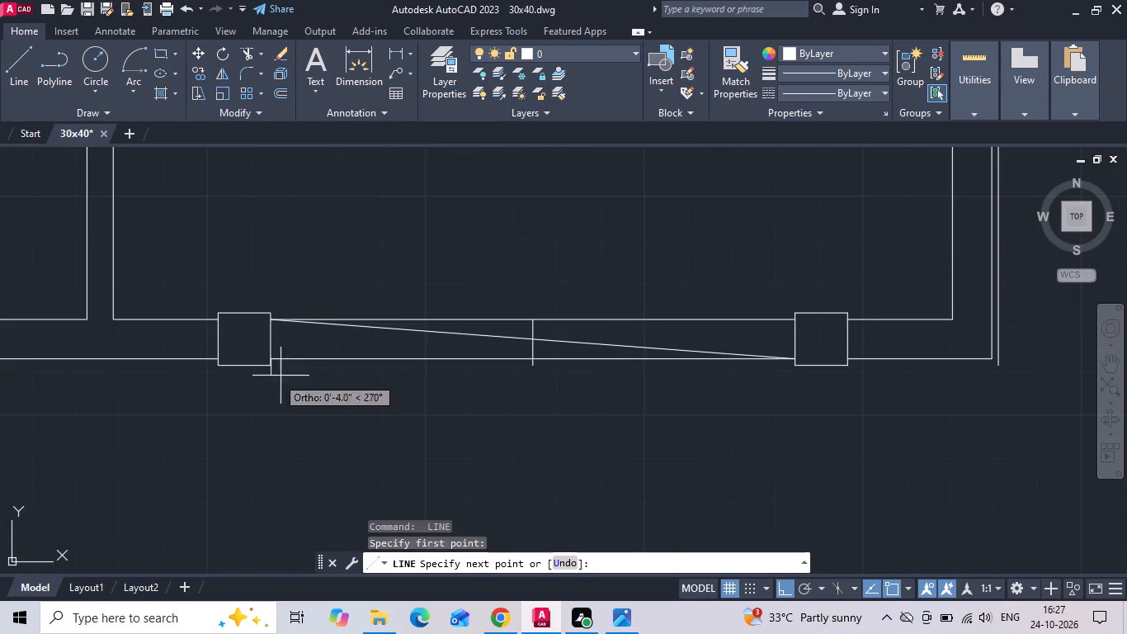
left_click(797, 321)
key("Escape")
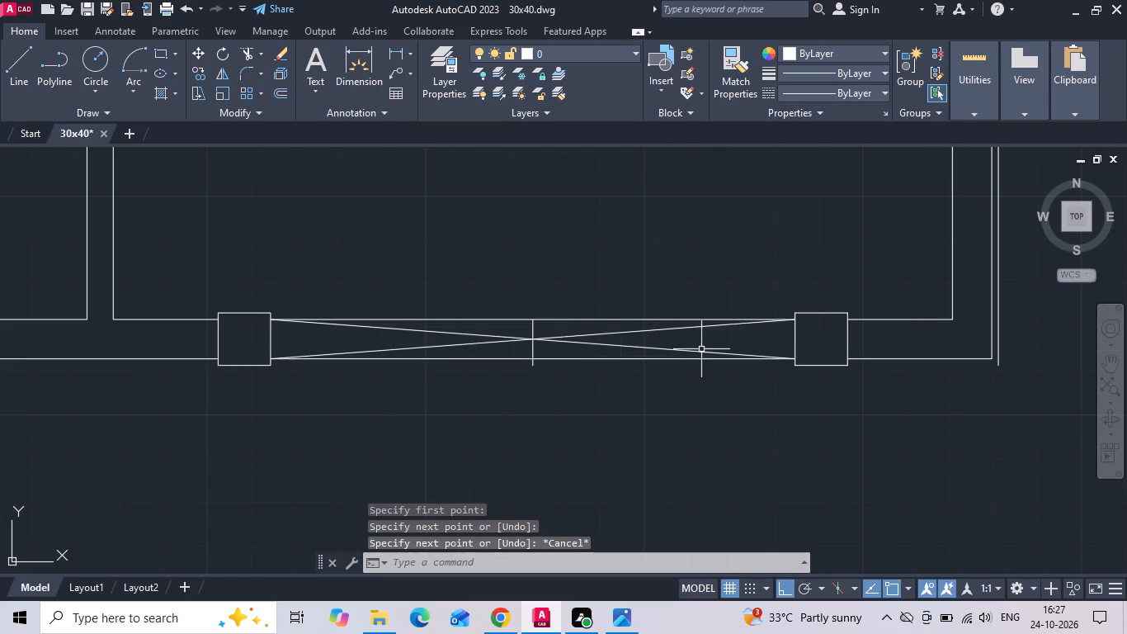
Delete the vertical centre line and the inner wall line between the two gate posts.
left_click(548, 325)
left_click(500, 307)
key("Delete")
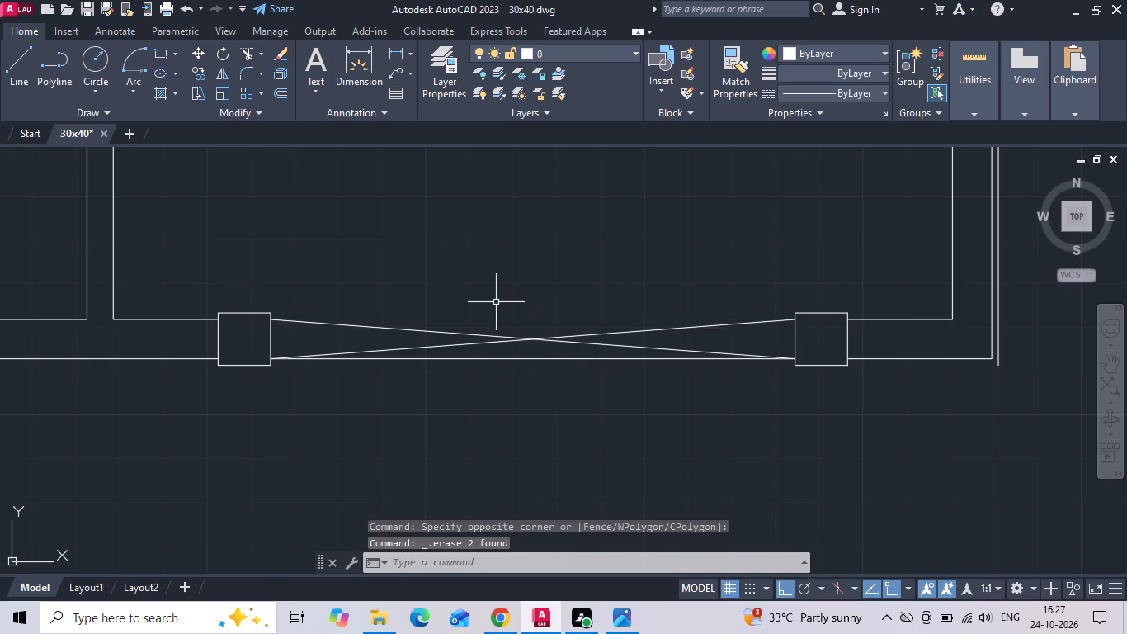
Delete the remaining lower wall line between the gate posts and the extra vertical line outside the parking's right wall.
left_click(526, 358)
key("Delete")
scroll(644, 383, "down", 1)
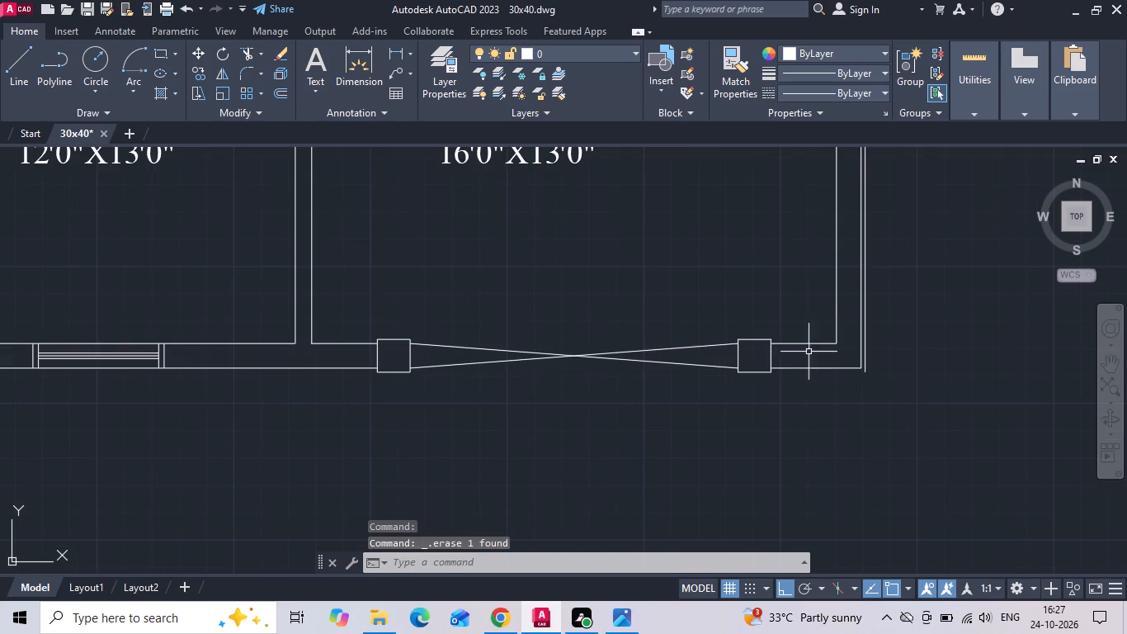
scroll(823, 357, "up", 1)
left_click(890, 374)
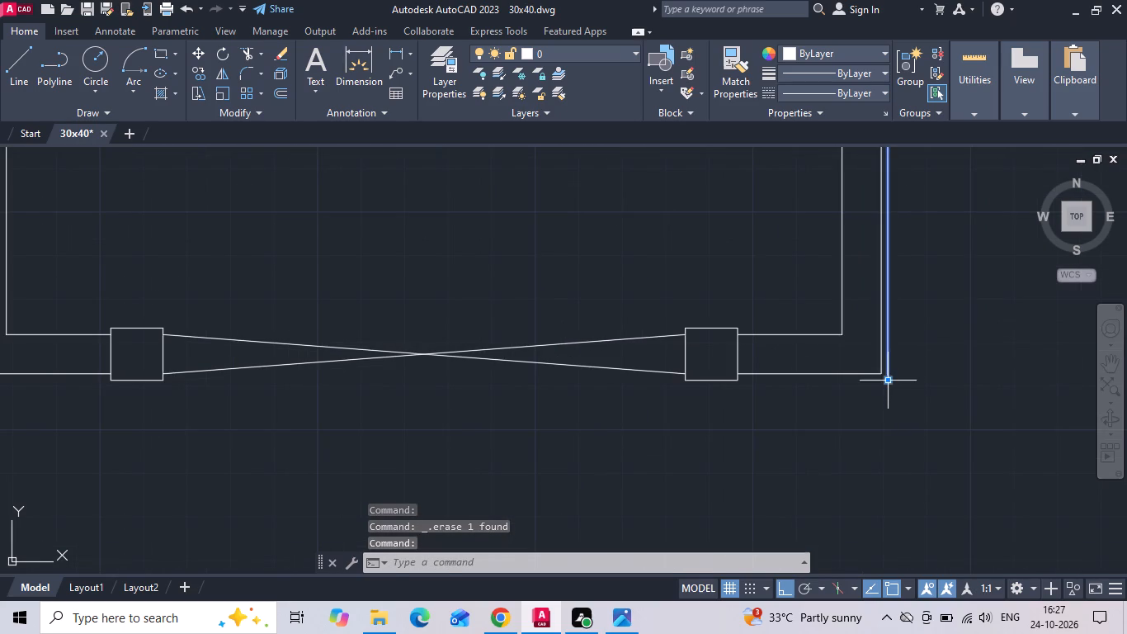
key("Delete")
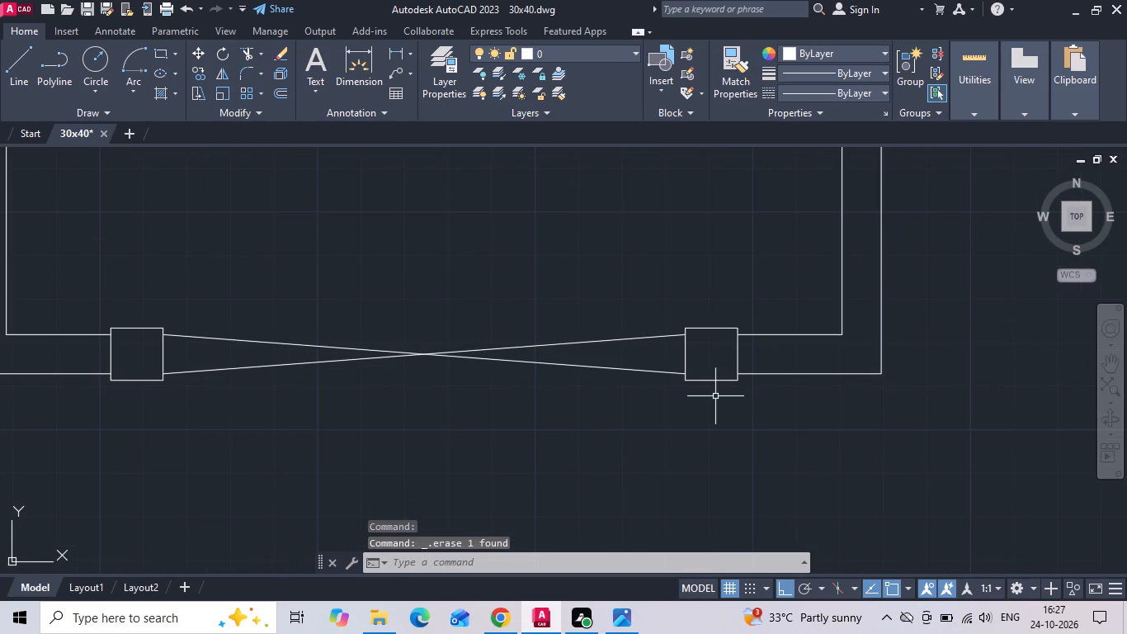
scroll(715, 396, "down", 4)
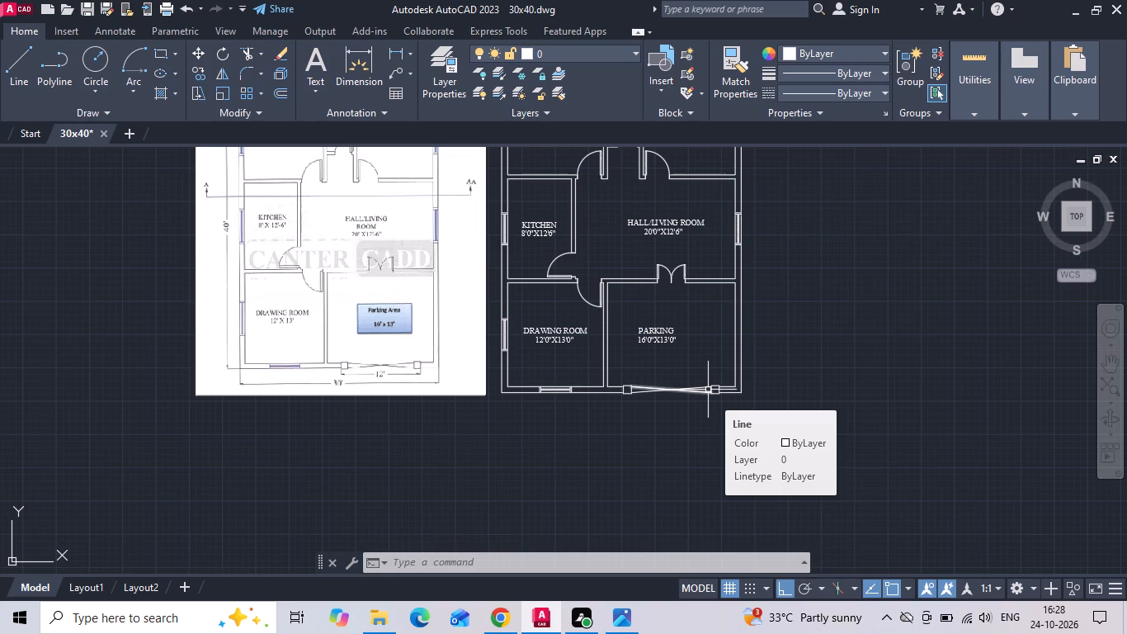
Save the drawing.
key("ctrl+s")
key("ctrl+s")
key("ctrl+s")
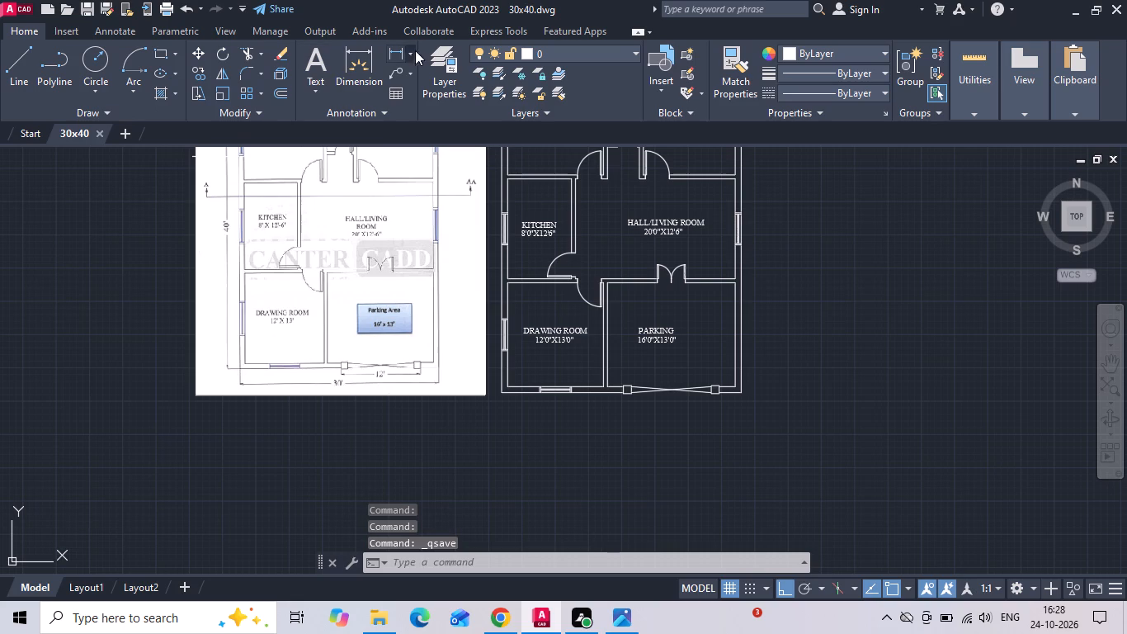
Add a vertical linear dimension just outside the plan's left wall, spanning from its bottom outer corner to its top outer corner.
left_click(394, 54)
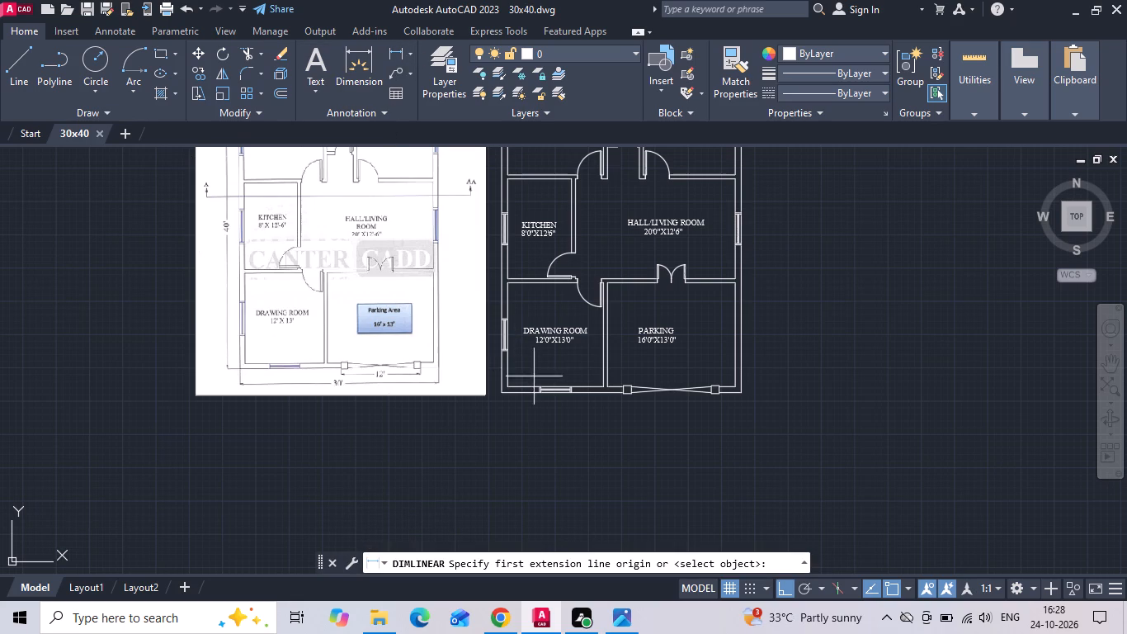
scroll(516, 361, "up", 1)
middle_click_drag(516, 362, 516, 371)
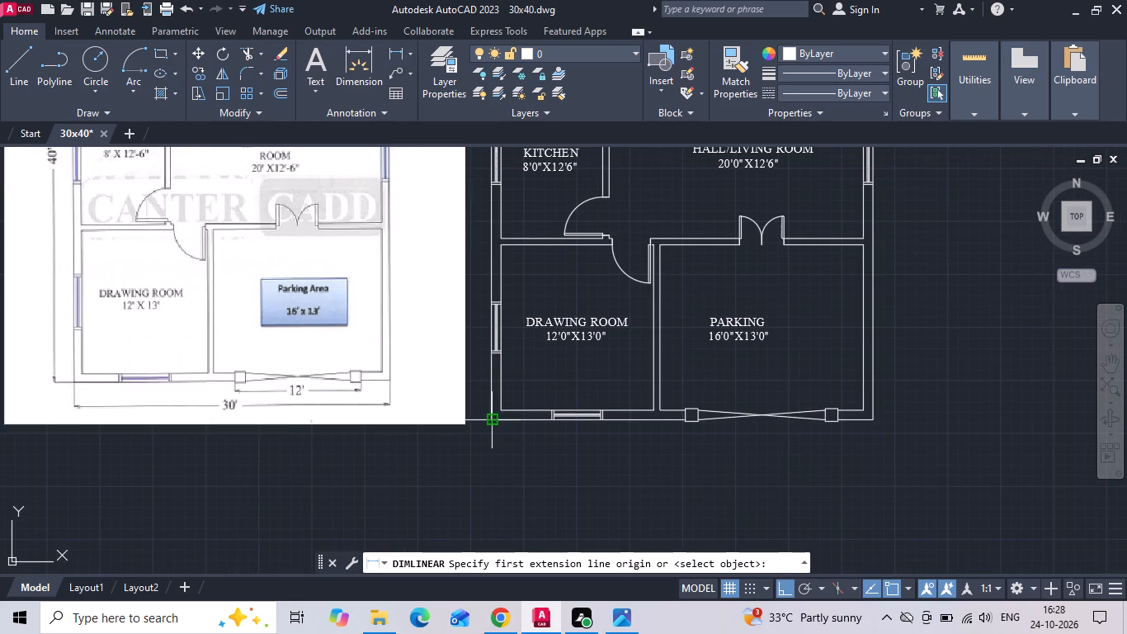
left_click(494, 422)
scroll(493, 419, "down", 1)
middle_click_drag(476, 291, 476, 373)
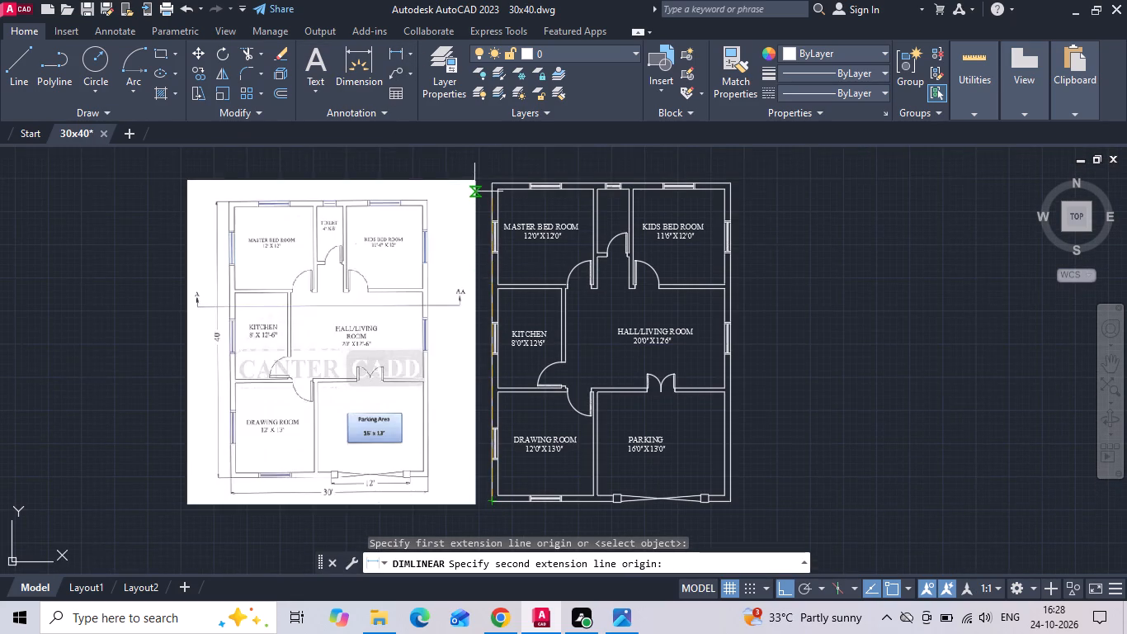
scroll(474, 192, "up", 1)
left_click_drag(501, 173, 502, 181)
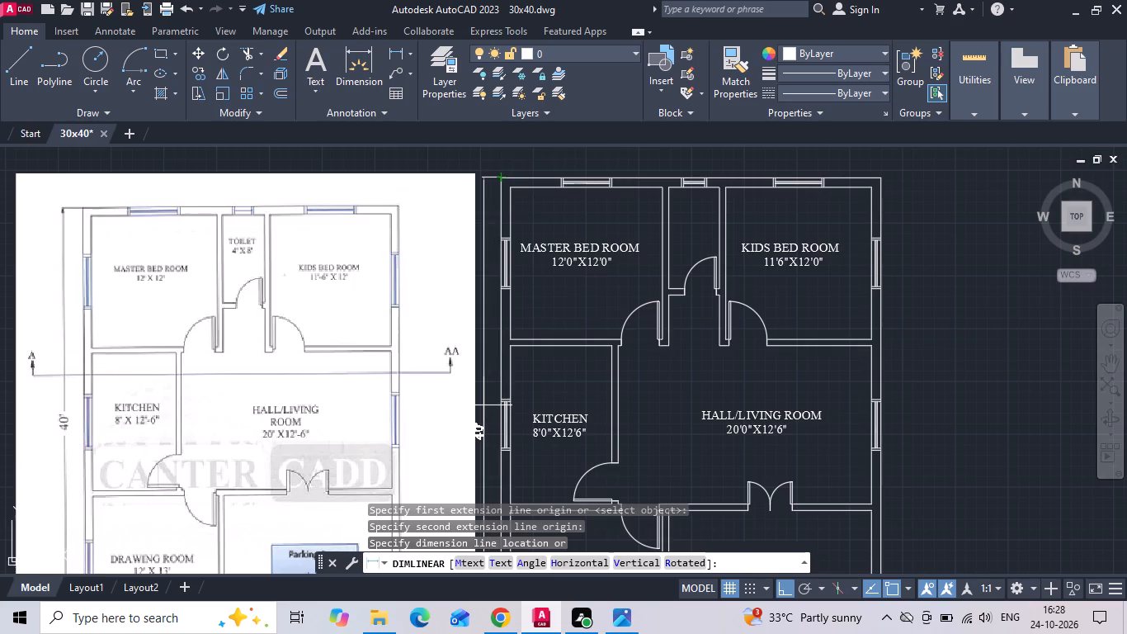
scroll(483, 406, "up", 2)
left_click(497, 397)
Add a horizontal linear dimension about 1'-3" above the top wall, spanning the plan's full width between outer corners.
scroll(464, 386, "down", 2)
scroll(493, 179, "up", 3)
key("space")
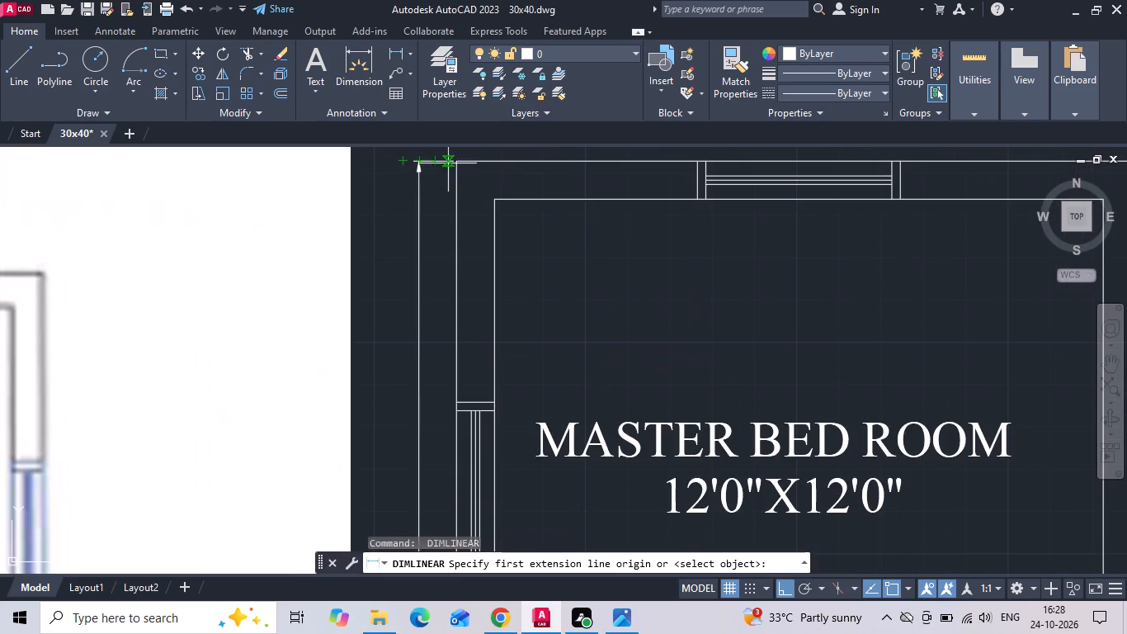
left_click(457, 160)
scroll(425, 285, "down", 2)
middle_click_drag(729, 239, 604, 234)
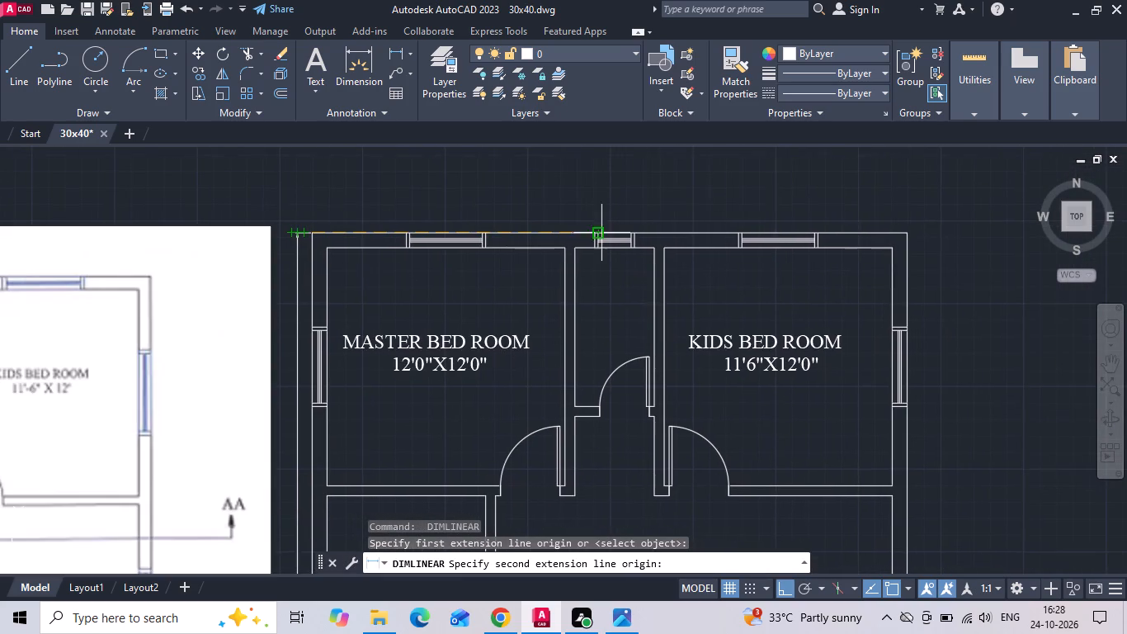
left_click(905, 234)
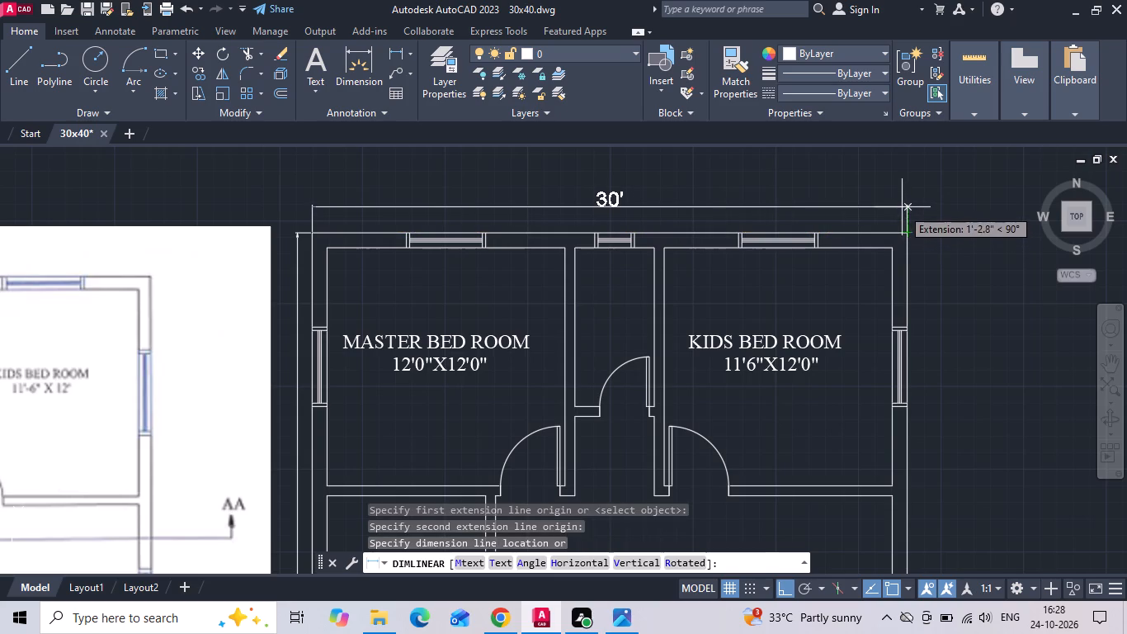
left_click(902, 207)
key("space")
scroll(695, 207, "down", 2)
key("Escape")
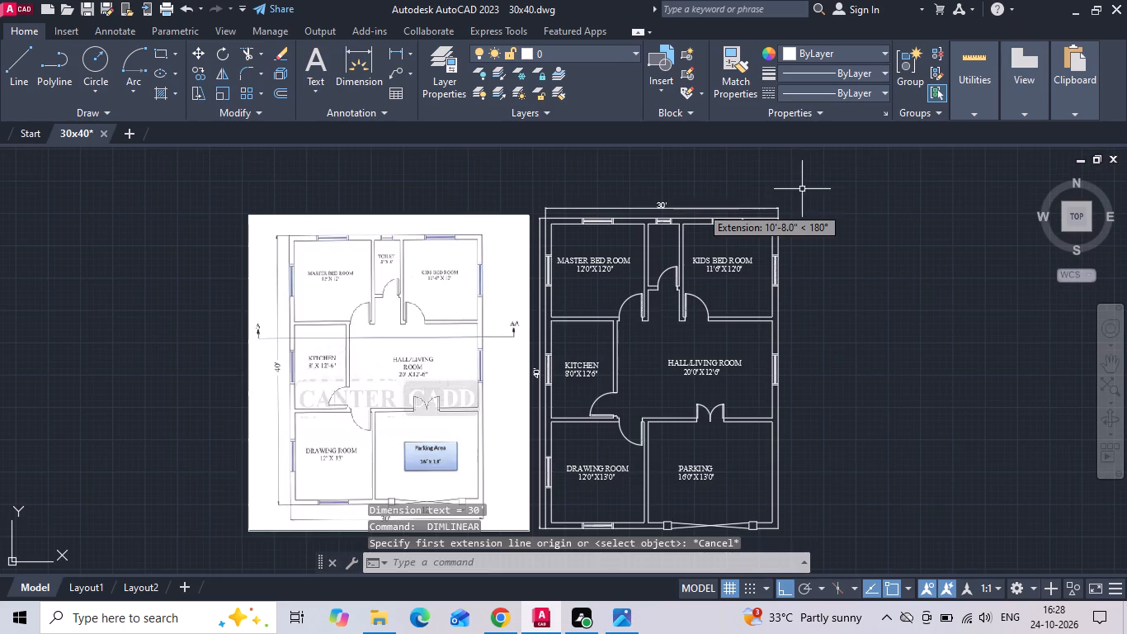
Copy the MASTER BED ROOM label across to the area between the toilet and the kids bed room.
left_click(587, 257)
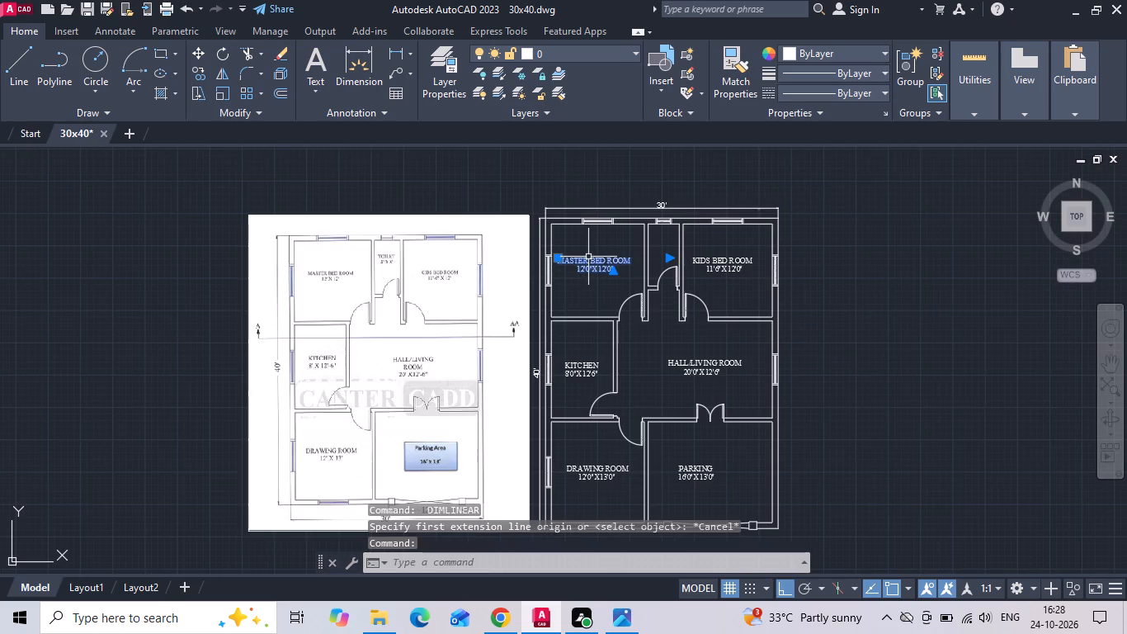
right_click(588, 257)
left_click(632, 310)
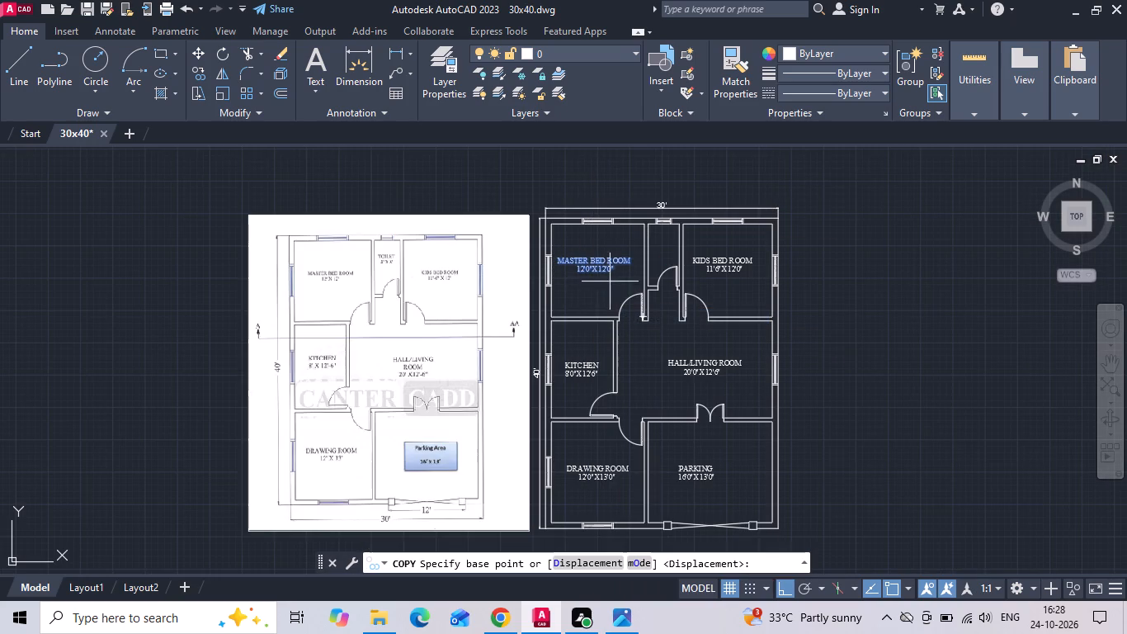
scroll(606, 266, "up", 1)
left_click(587, 267)
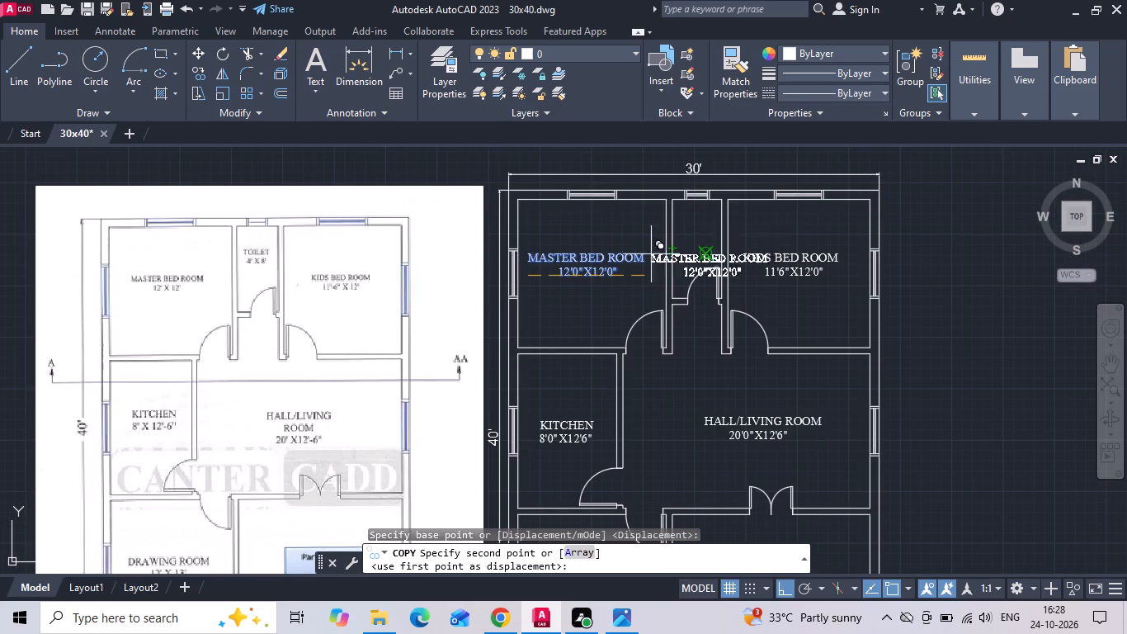
left_click(625, 252)
key("Escape")
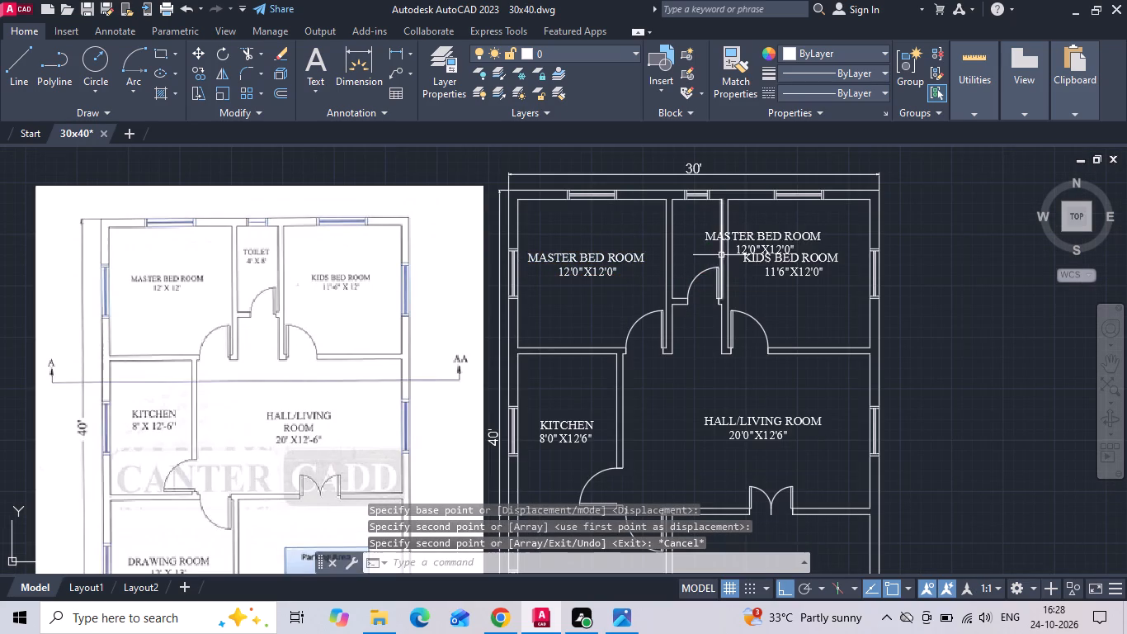
Change the size line of the copied MASTER BED ROOM label to 4'0"X8'0".
double_click(747, 238)
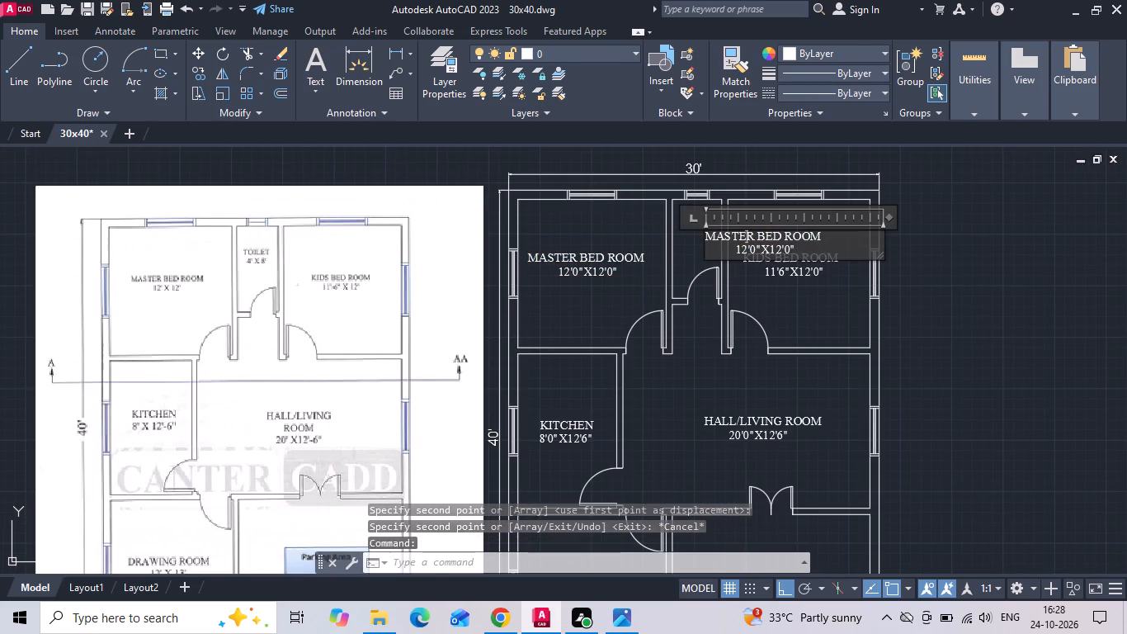
scroll(753, 246, "up", 3)
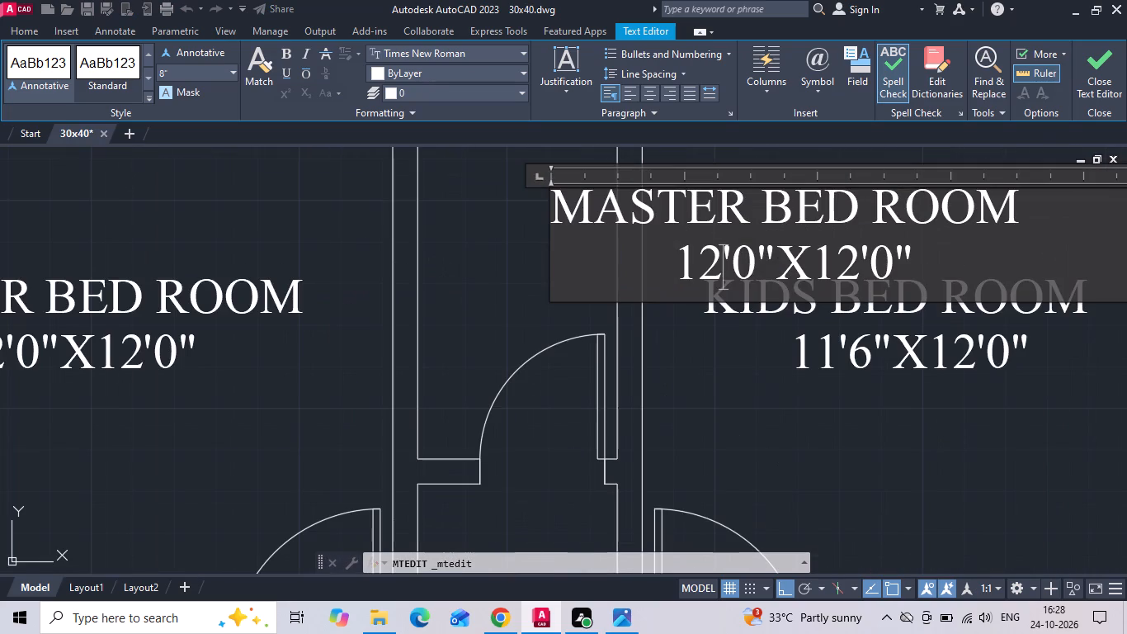
left_click(723, 260)
key("BackSpace")
key("BackSpace")
key("4")
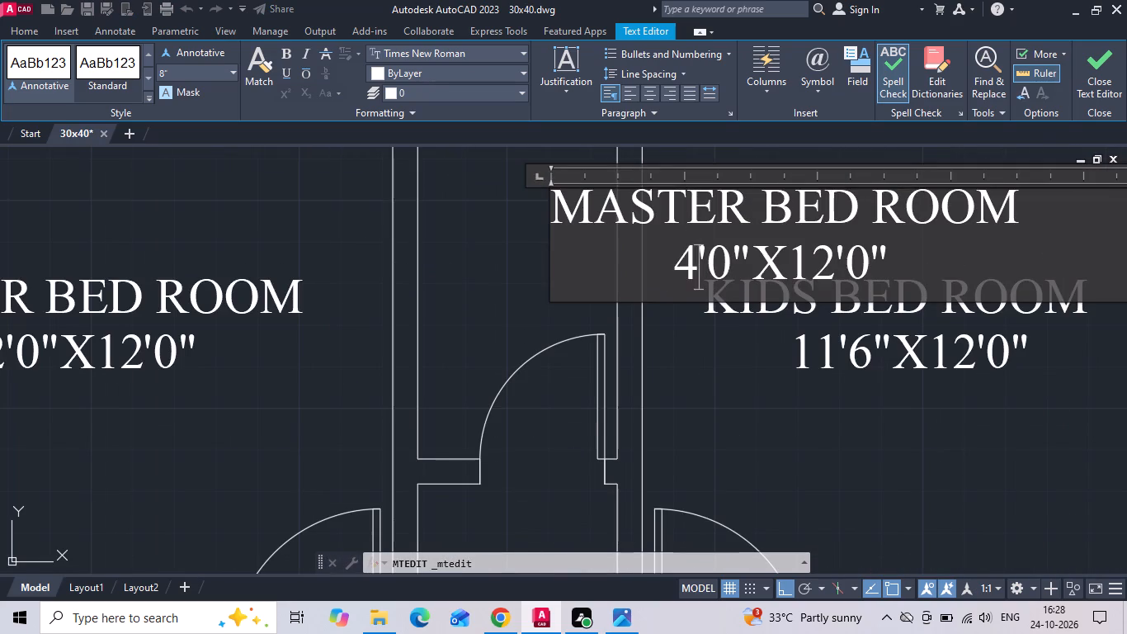
left_click(836, 260)
key("BackSpace")
key("BackSpace")
key("BackSpace")
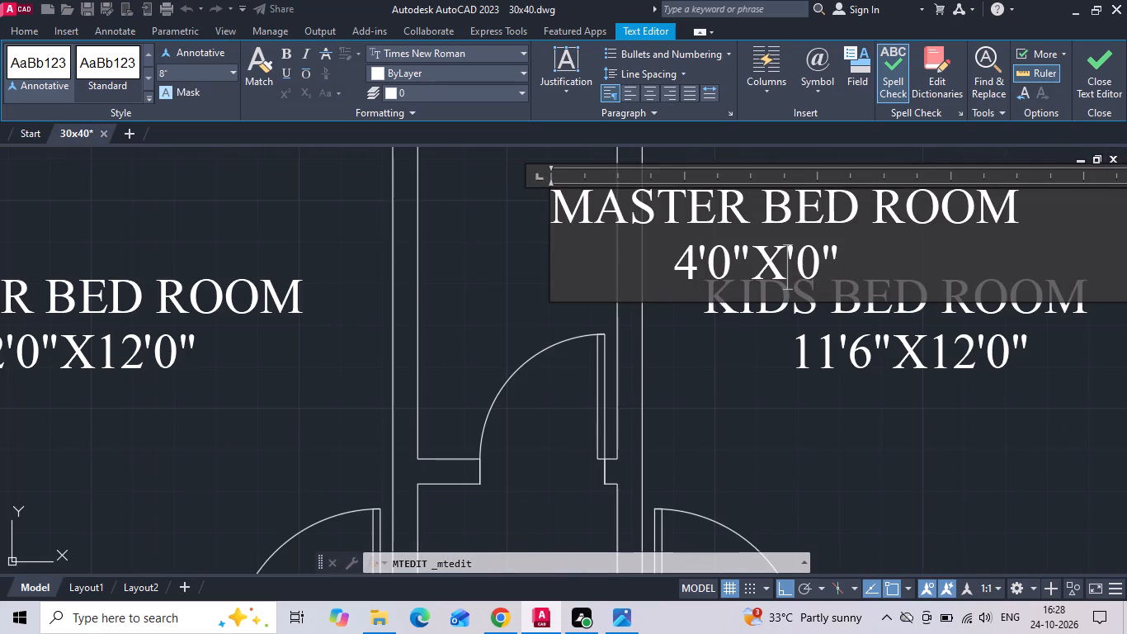
key("8")
Replace the room name in the copied label with TOILET.
left_click_drag(1028, 219, 555, 252)
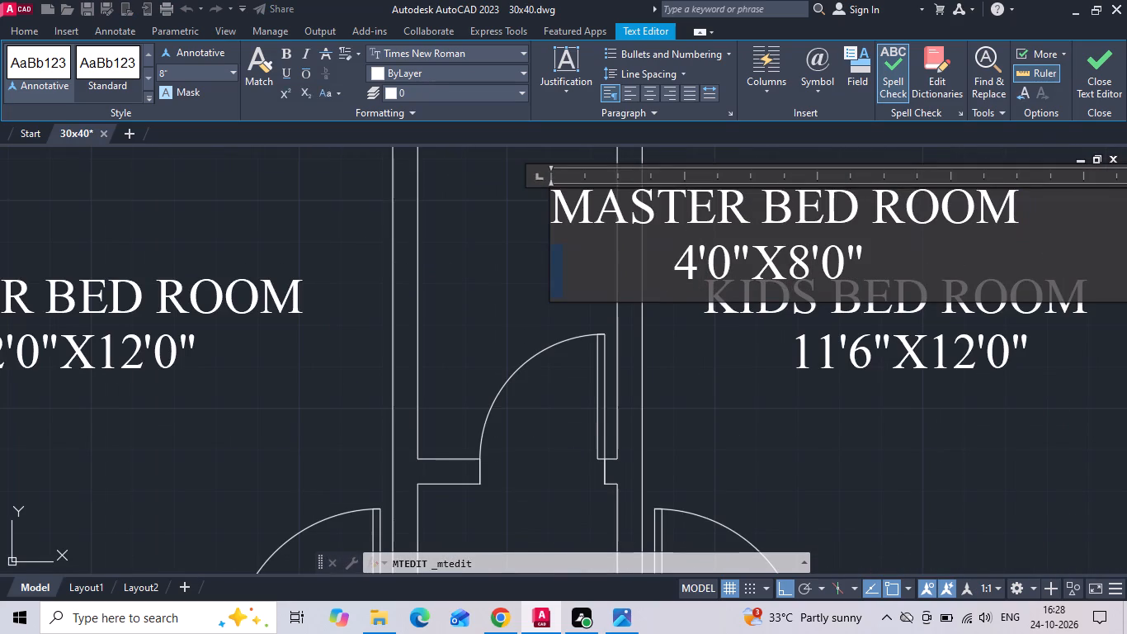
left_click_drag(555, 252, 537, 252)
key("BackSpace")
key("BackSpace")
key("BackSpace")
key("BackSpace")
key("BackSpace")
key("BackSpace")
key("BackSpace")
key("BackSpace")
key("BackSpace")
key("BackSpace")
key("BackSpace")
key("BackSpace")
key("BackSpace")
key("BackSpace")
key("BackSpace")
key("BackSpace")
key("BackSpace")
key("BackSpace")
key("BackSpace")
key("BackSpace")
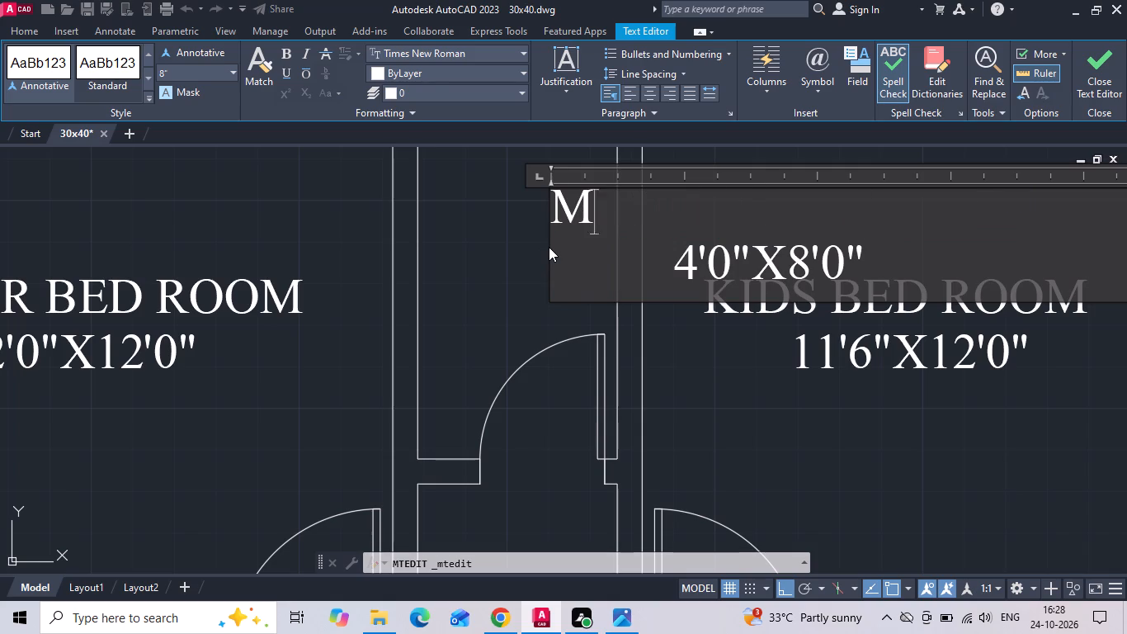
type("TOILET")
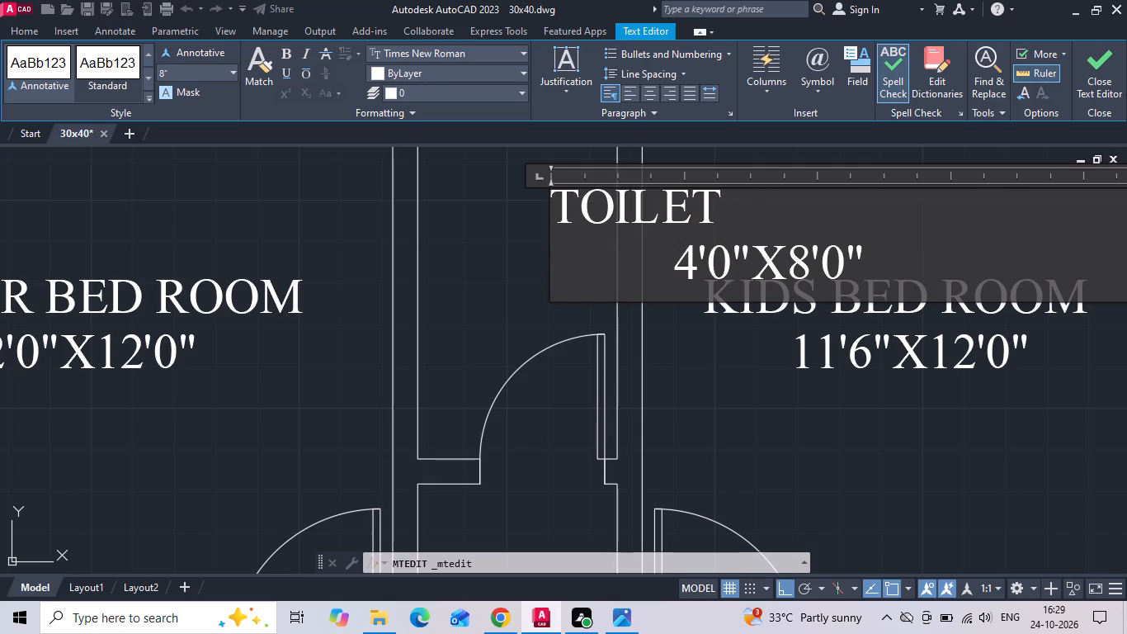
Remove the leading spaces before 4'0"X8'0" so it aligns under TOILET, and finish the text edit.
left_click(668, 262)
key("BackSpace")
key("BackSpace")
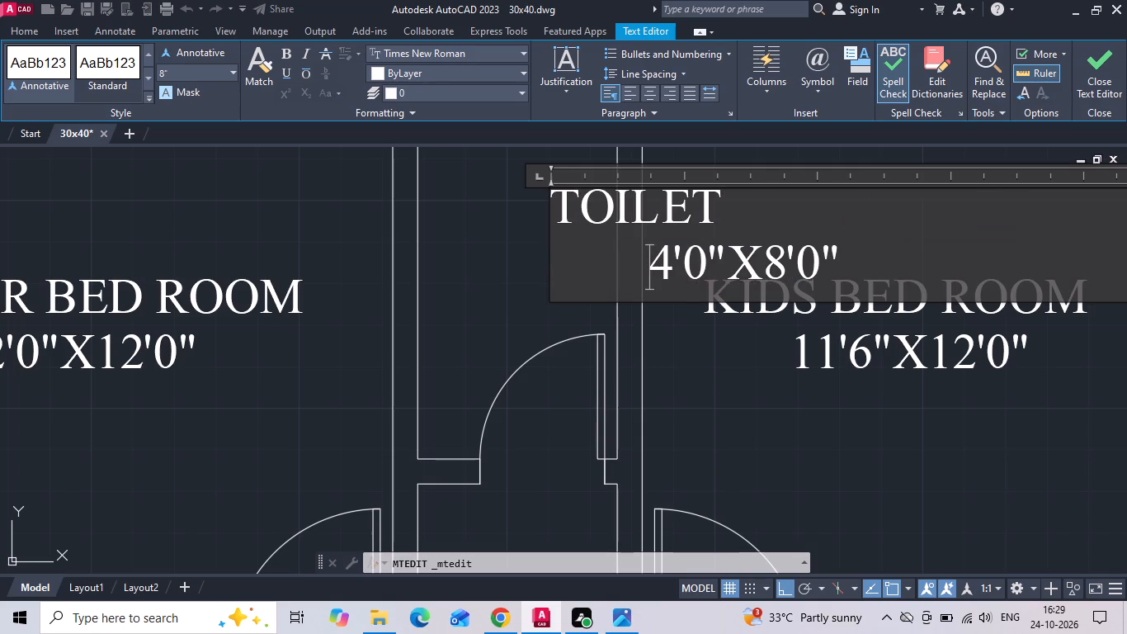
key("BackSpace")
key("BackSpace")
key("BackSpace")
key("BackSpace")
key("BackSpace")
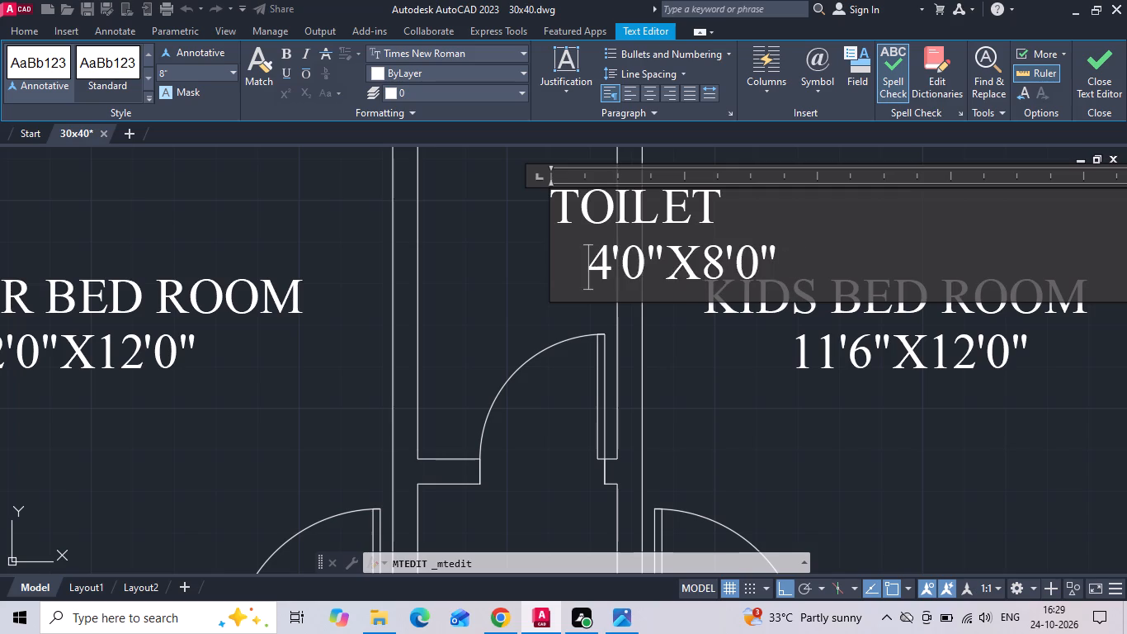
key("BackSpace")
key("BackSpace")
key("BackSpace")
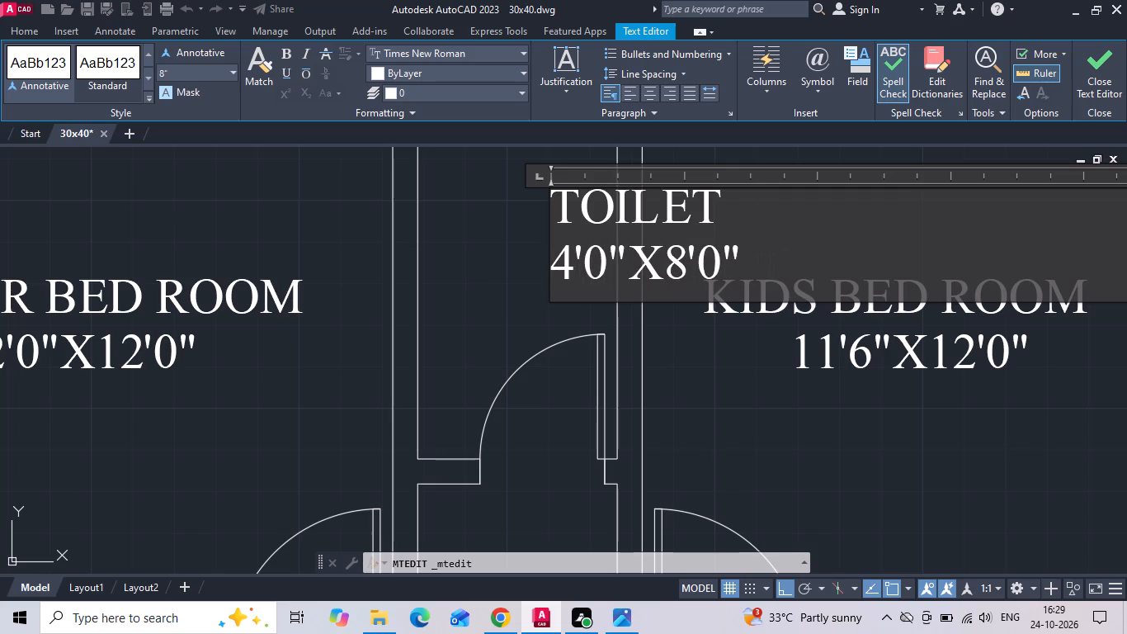
left_click(479, 285)
Move the TOILET label horizontally about 2'-7" to the left so it sits inside the toilet room.
scroll(617, 233, "down", 1)
left_click(604, 223)
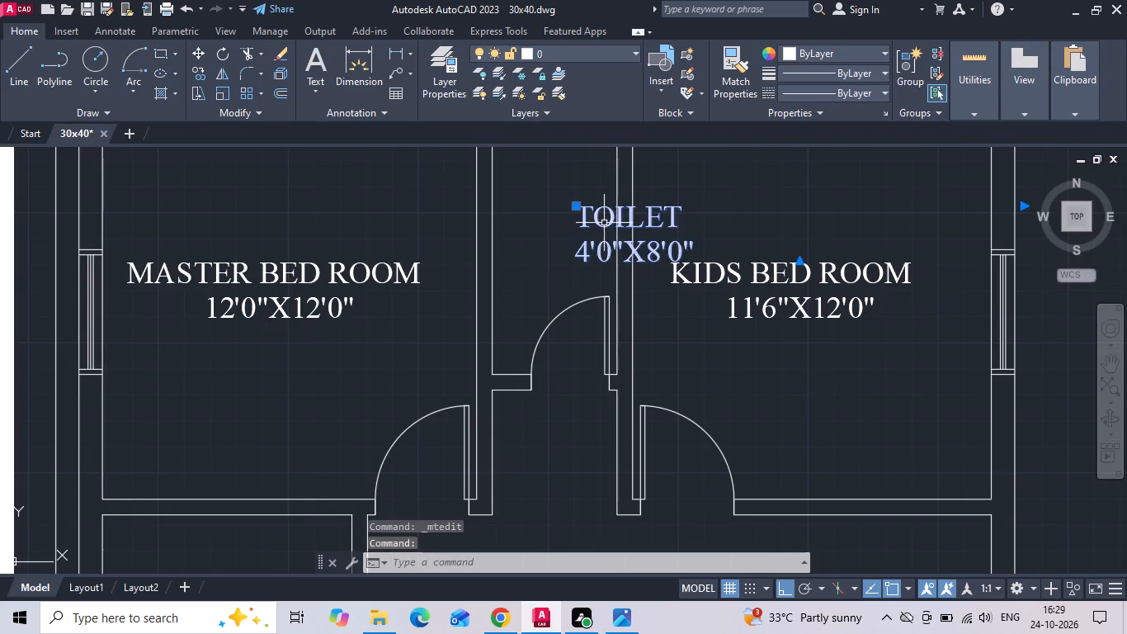
right_click(603, 221)
left_click(642, 295)
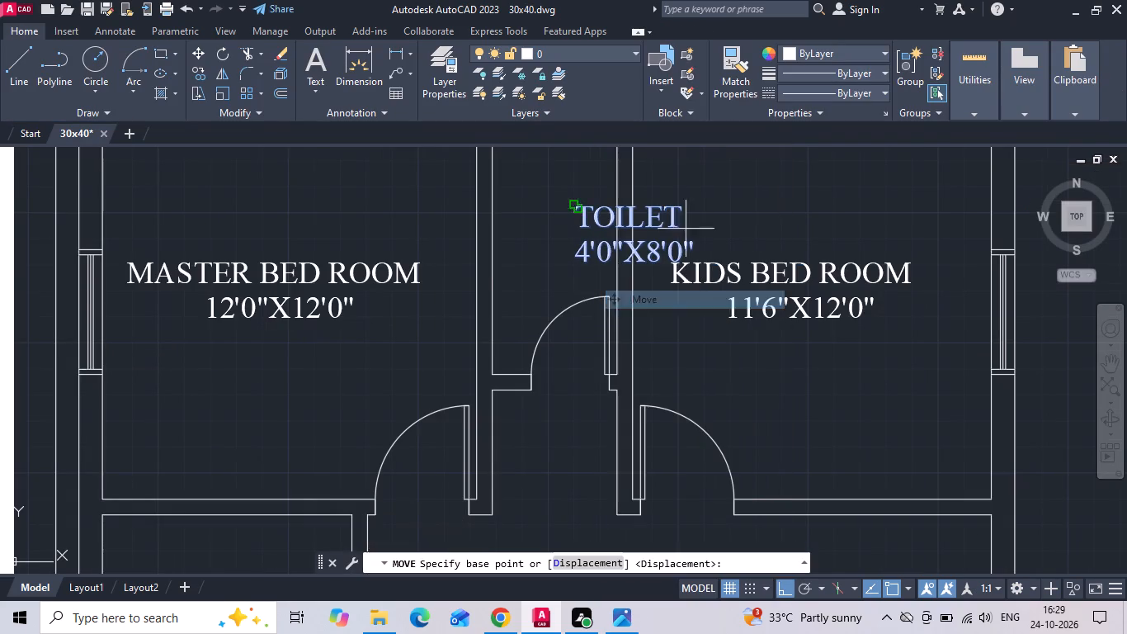
scroll(712, 205, "down", 1)
left_click(757, 191)
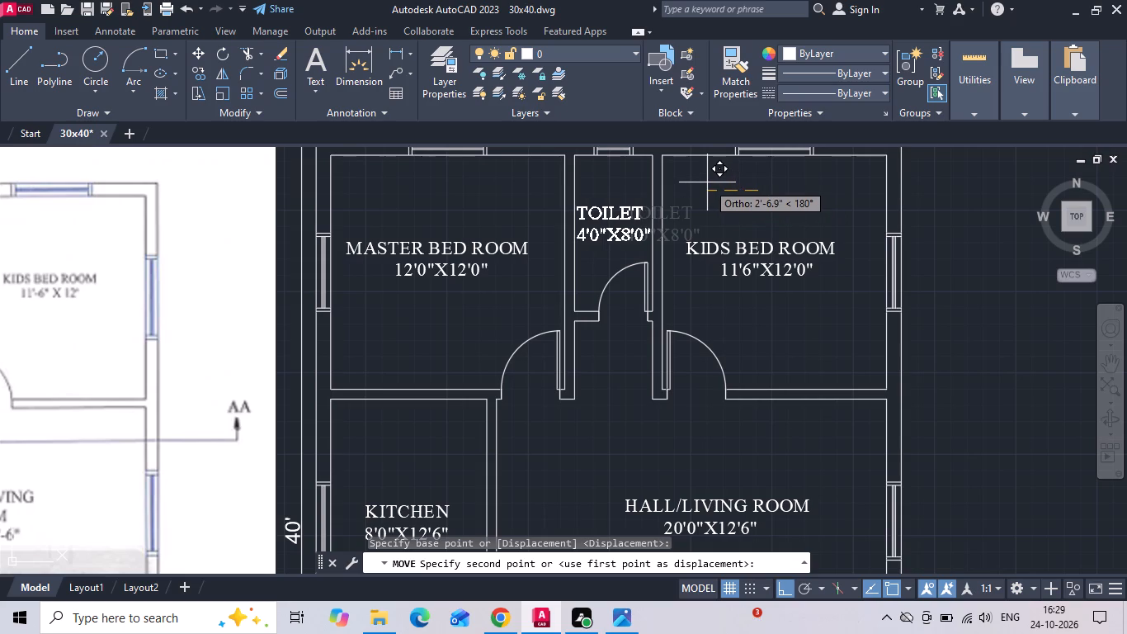
left_click(707, 182)
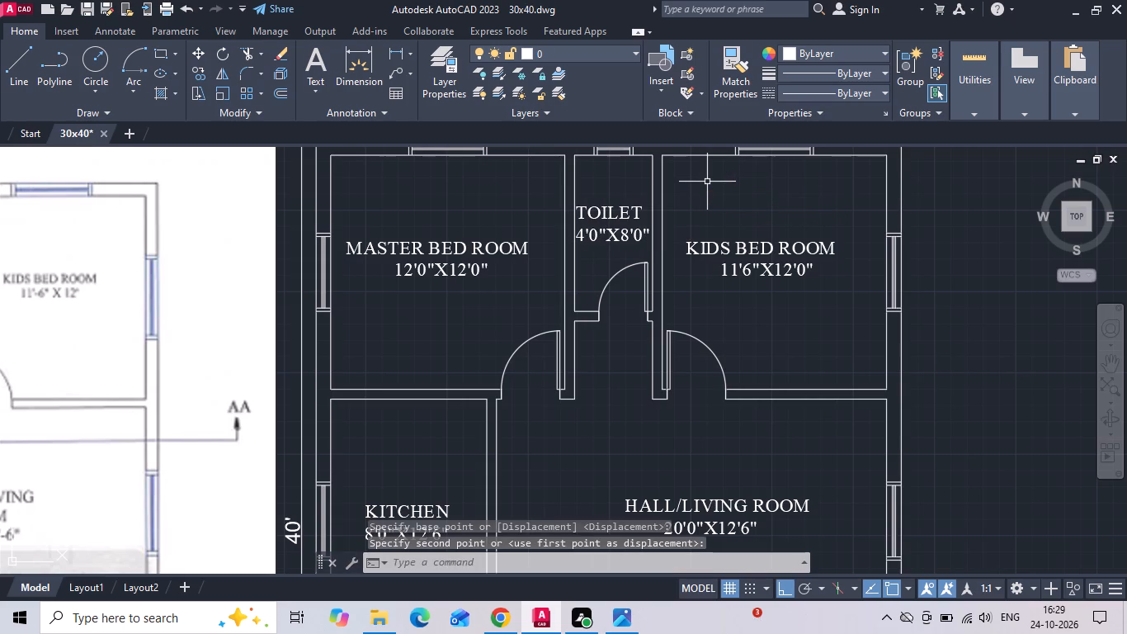
Save the drawing with the toilet label in place.
key("ctrl+s")
key("ctrl+s")
key("ctrl+s")
key("ctrl+s")
key("ctrl+s")
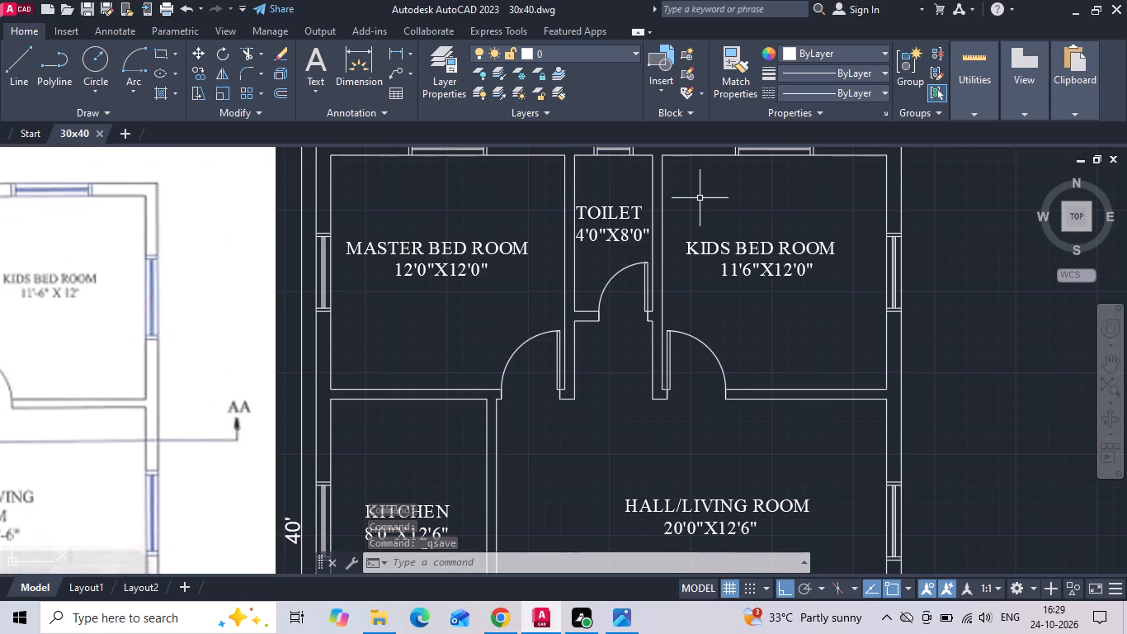
scroll(688, 211, "down", 1)
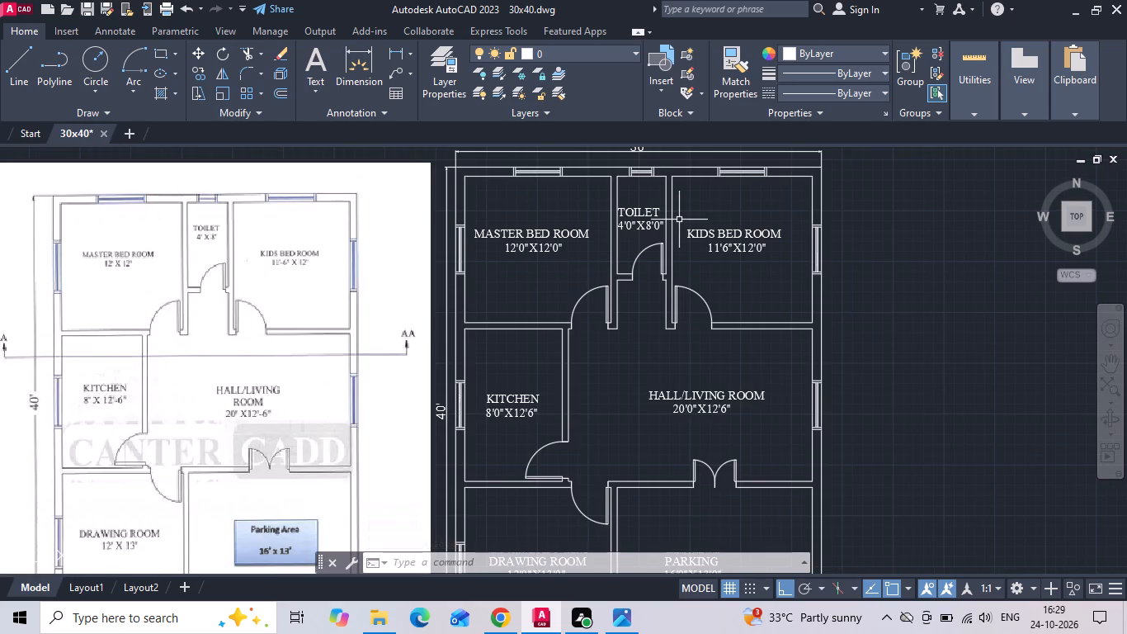
key("ctrl+s")
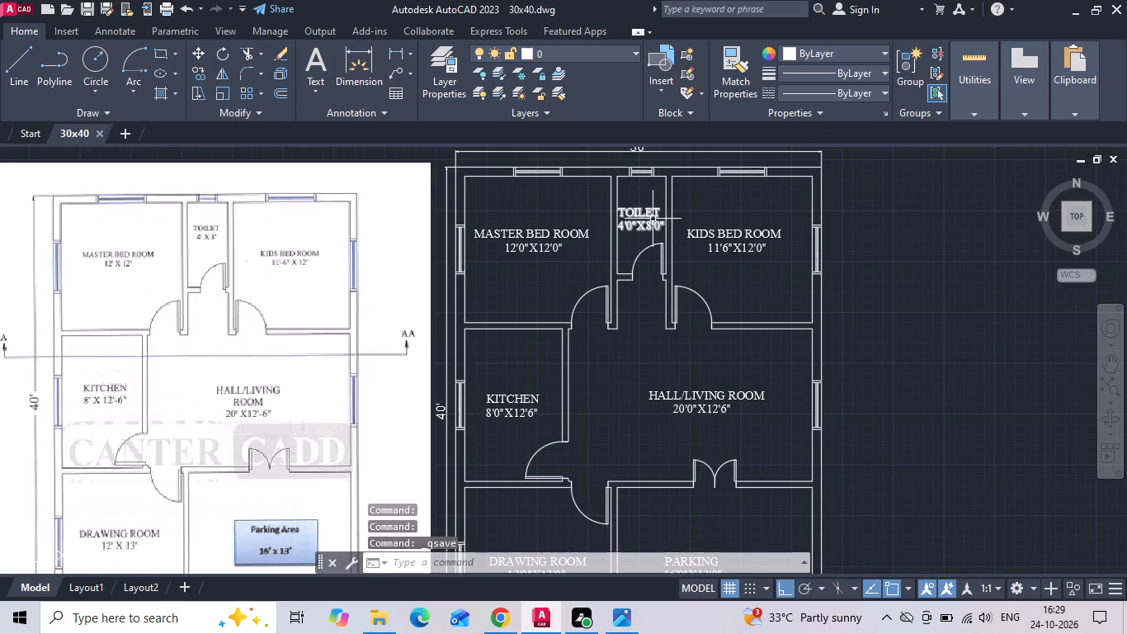
scroll(651, 225, "down", 1)
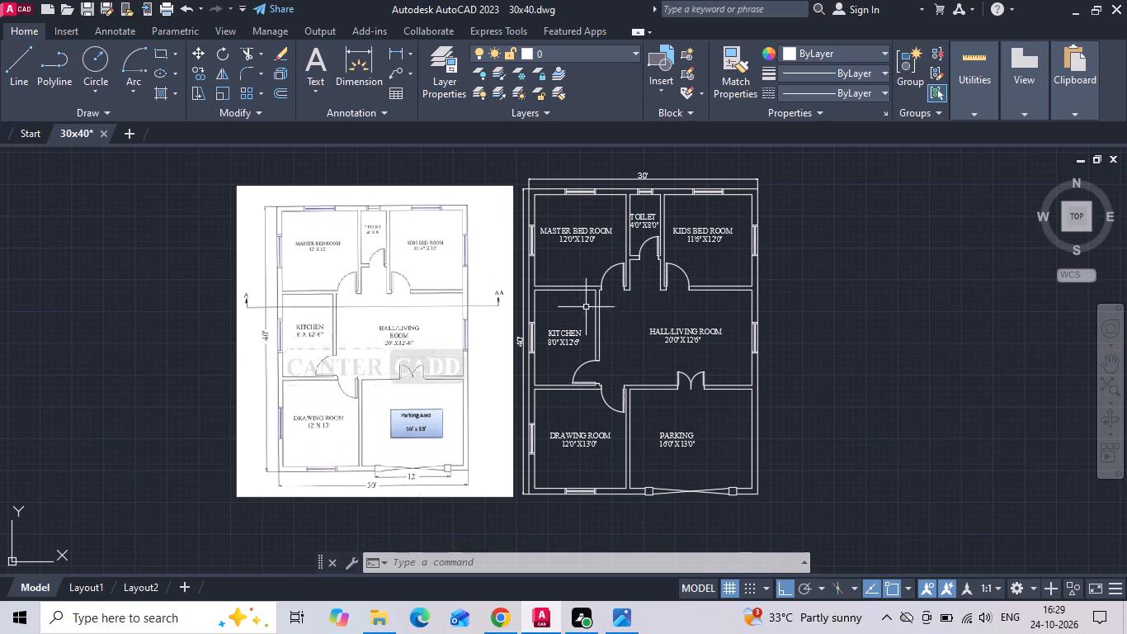
Move the reference image horizontally to the left, widening the gap between it and the drawn floor plan.
left_click_drag(472, 173, 464, 197)
left_click(425, 252)
right_click(425, 253)
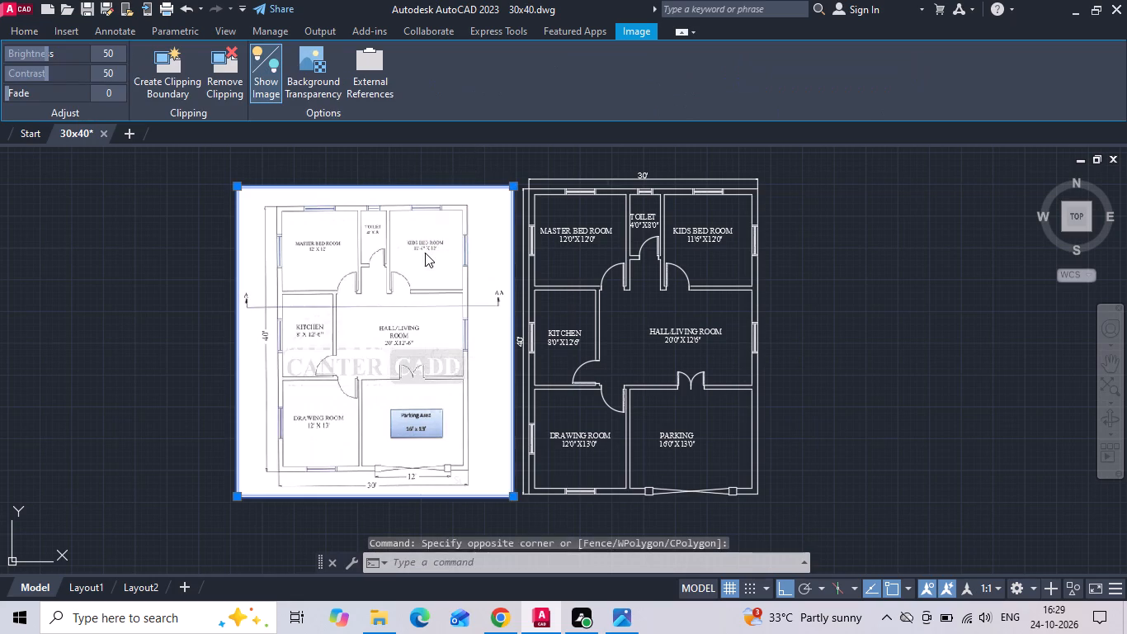
left_click(446, 294)
left_click(963, 352)
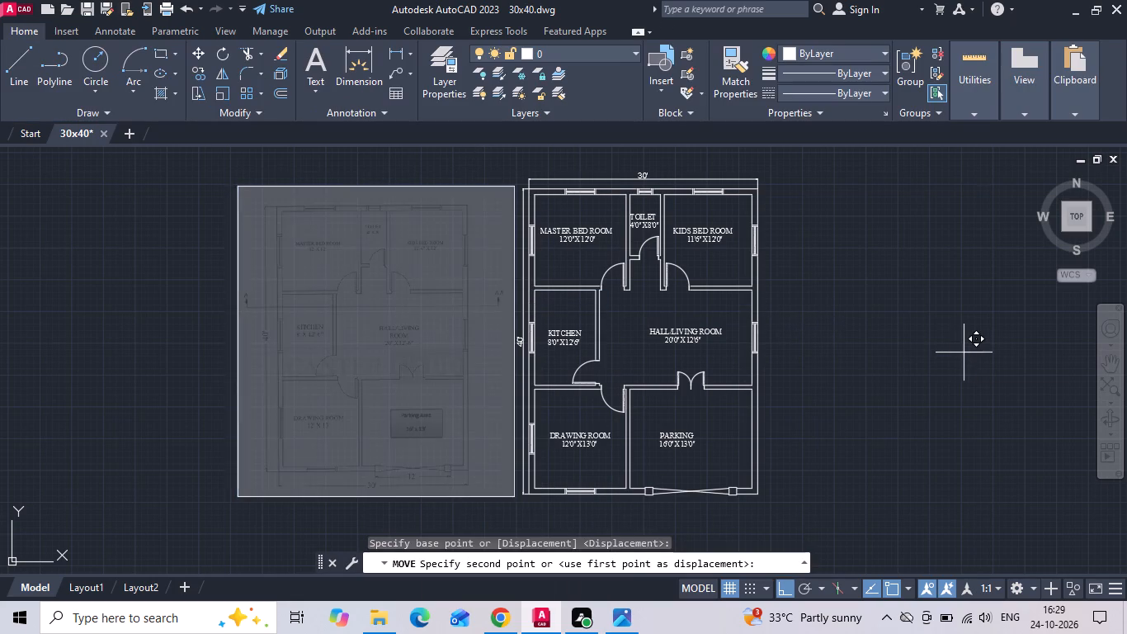
left_click(928, 352)
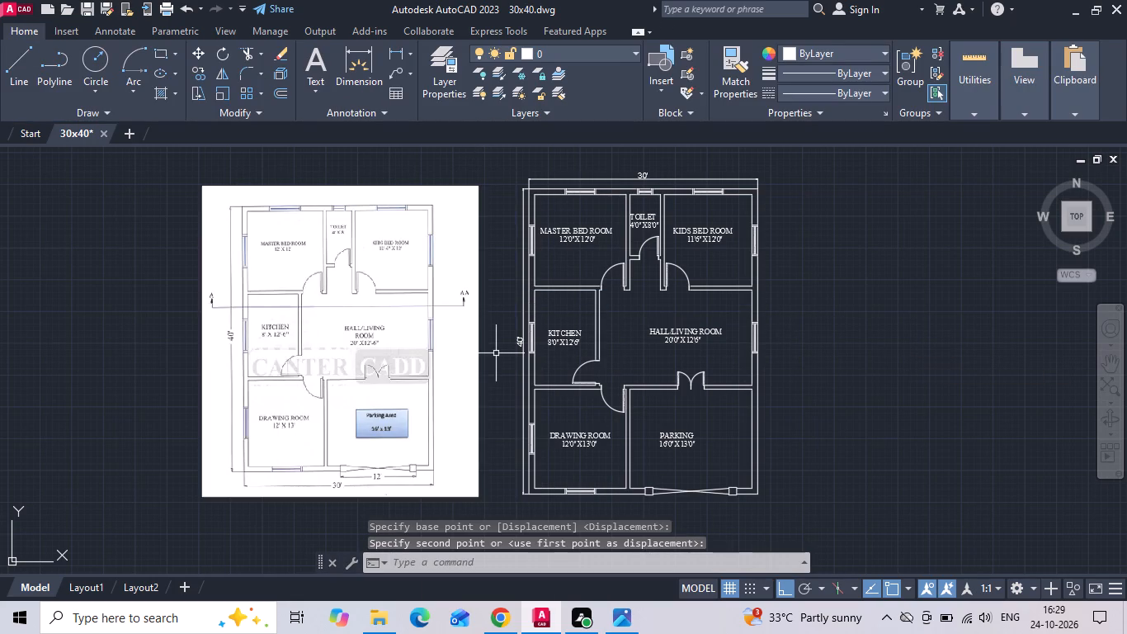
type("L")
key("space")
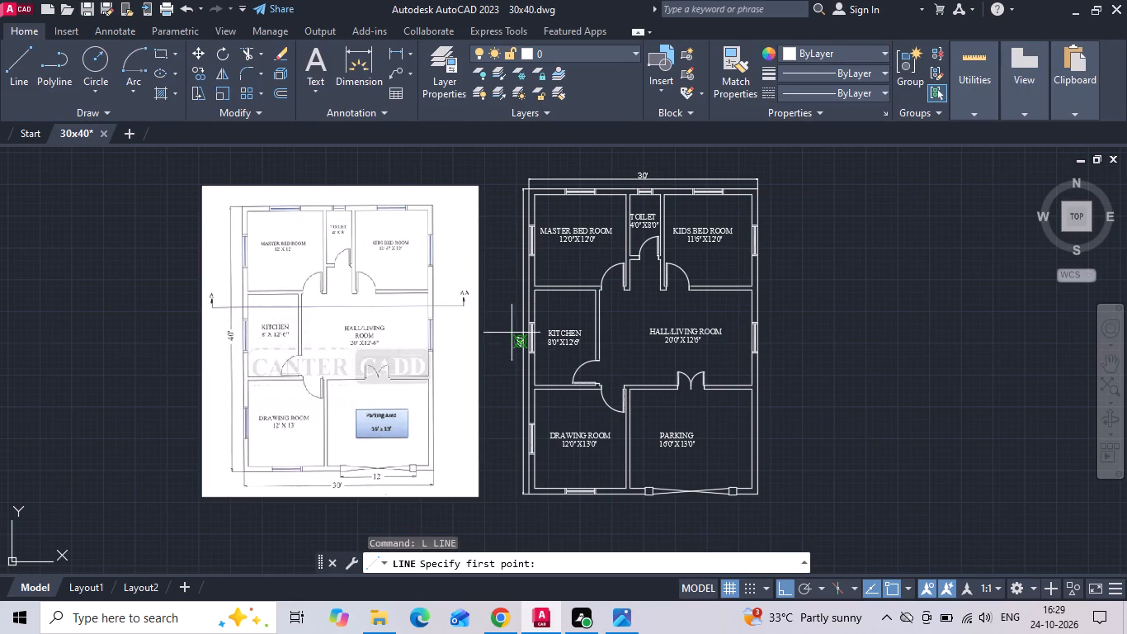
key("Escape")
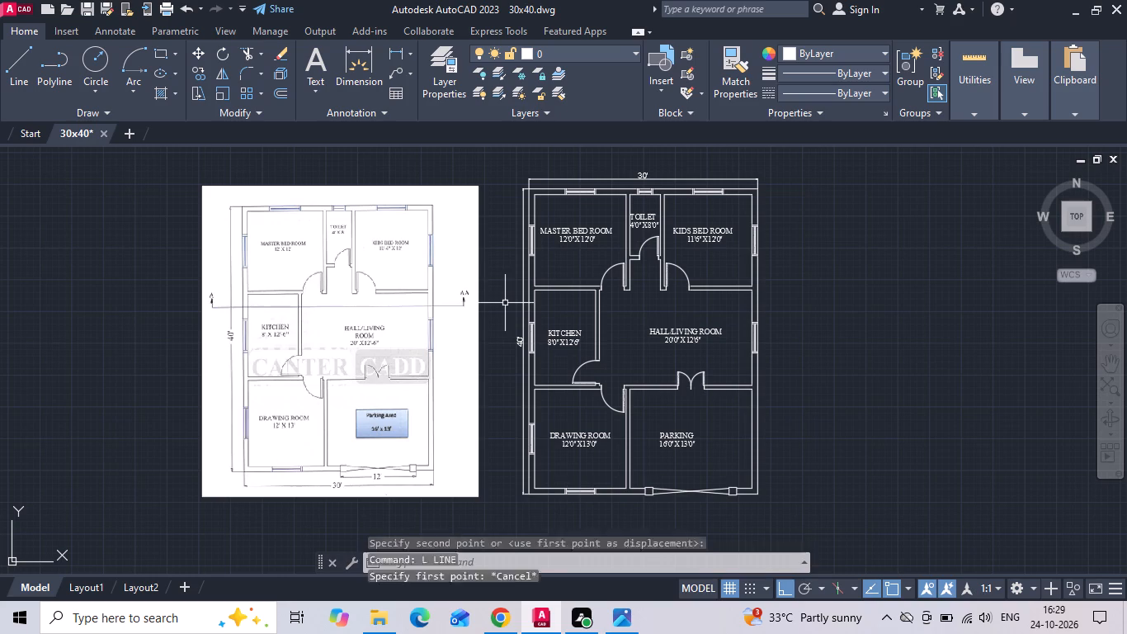
Copy the entire drawn floor plan with its labels and dimensions to the empty space on its right.
left_click(507, 161)
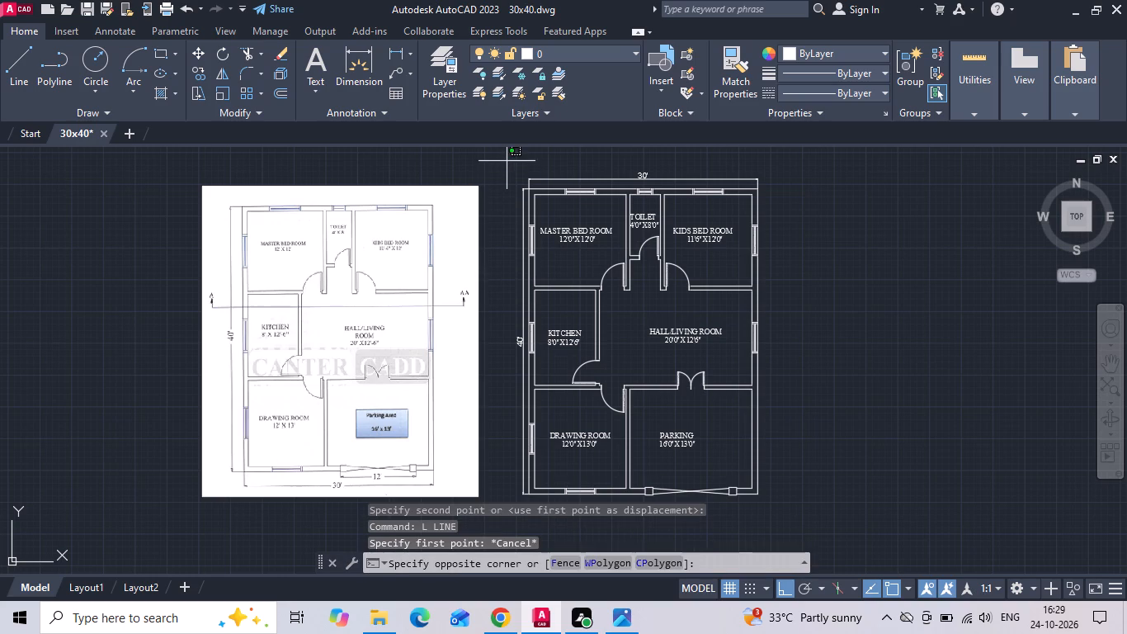
scroll(507, 161, "down", 1)
left_click(744, 413)
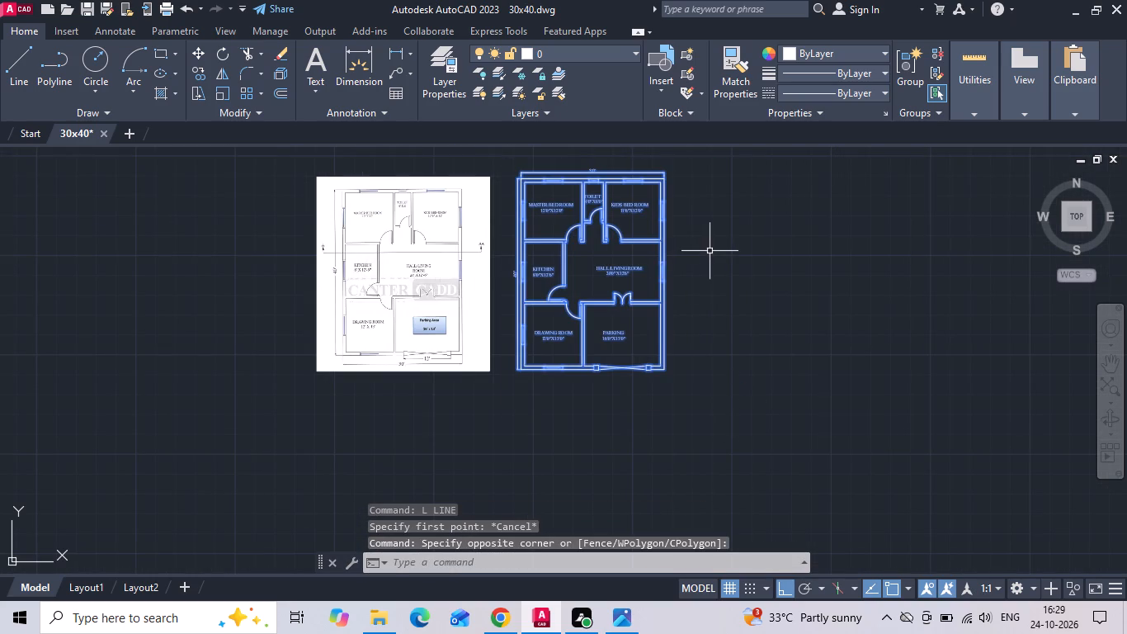
right_click(710, 250)
left_click(736, 339)
left_click(587, 428)
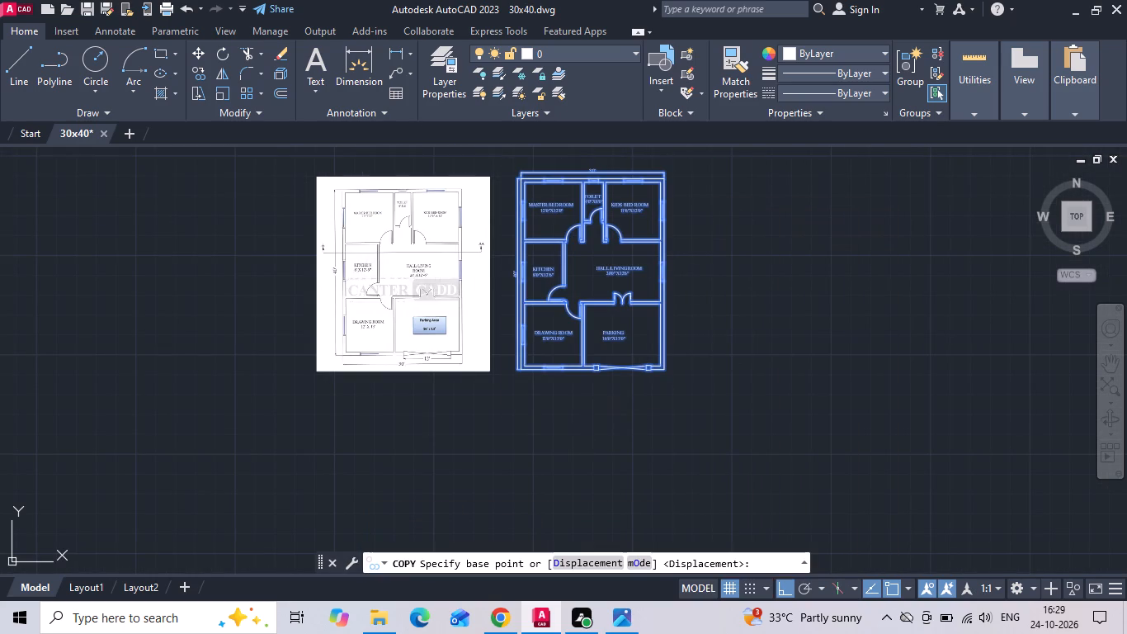
left_click(803, 430)
key("Escape")
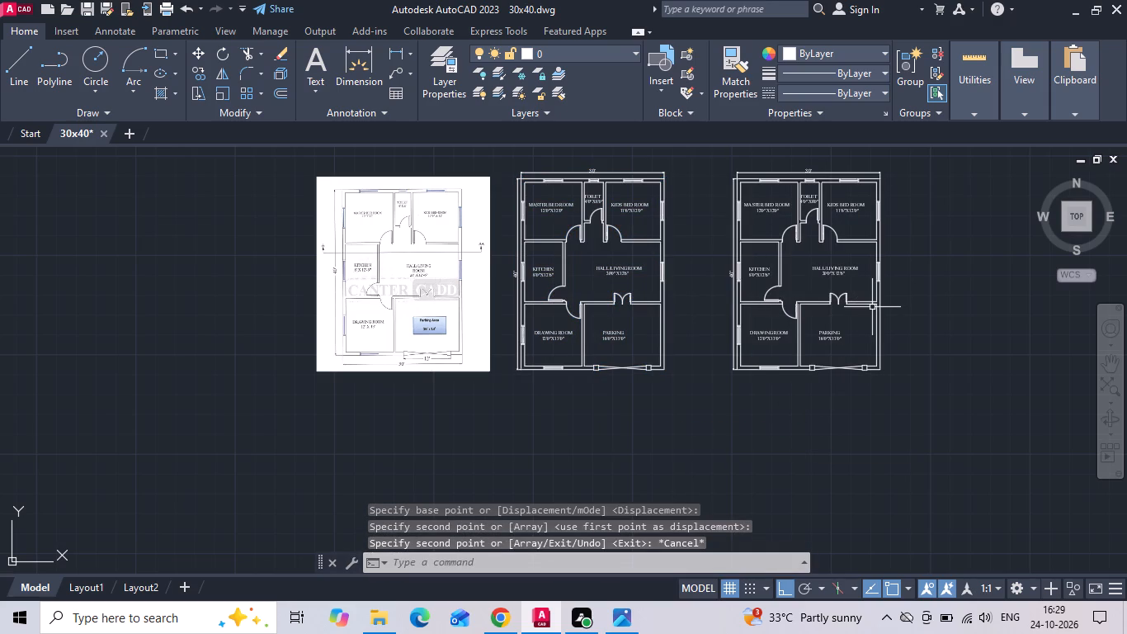
Draw a horizontal section line about 40'-10" long across the copied plan, through the upper part of the kitchen and hall.
scroll(846, 307, "up", 1)
type("L")
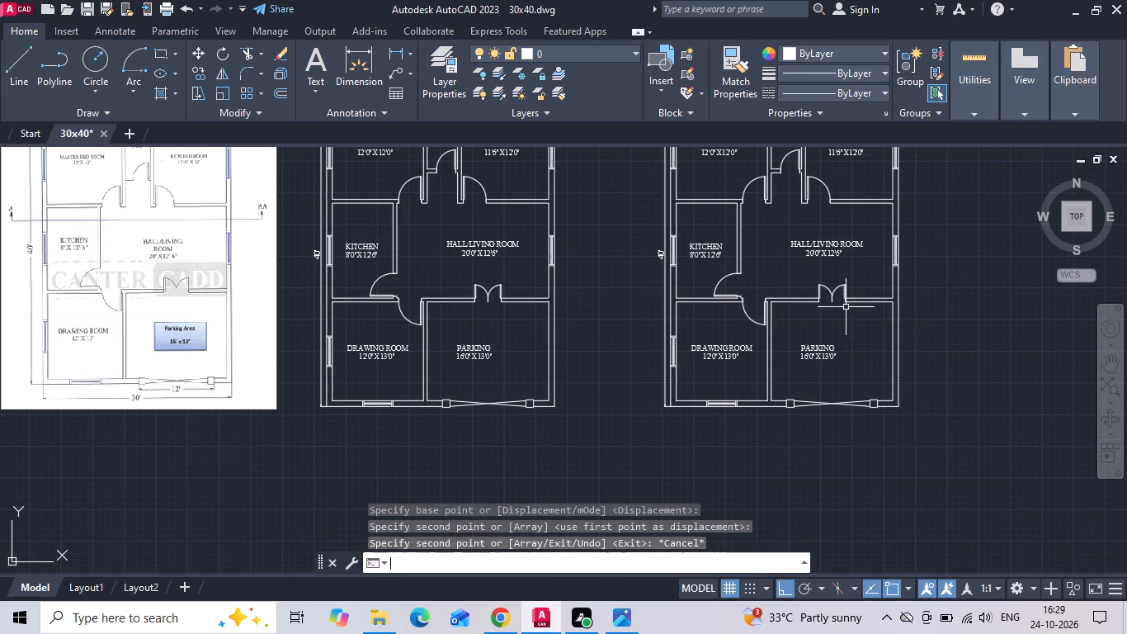
key("space")
middle_click_drag(824, 322, 850, 397)
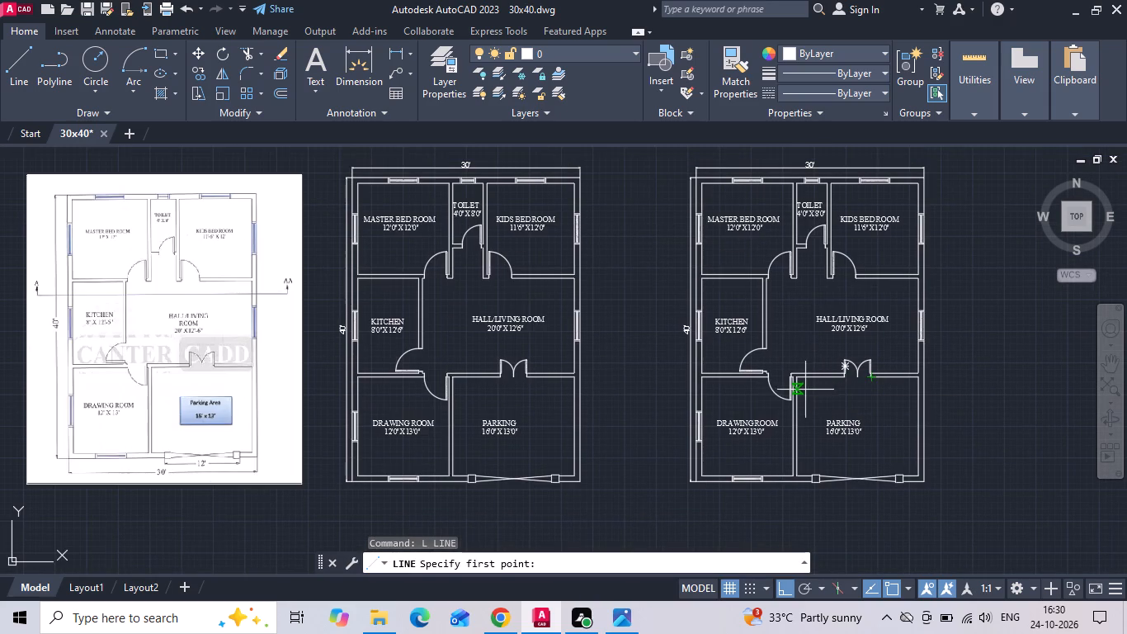
left_click(665, 295)
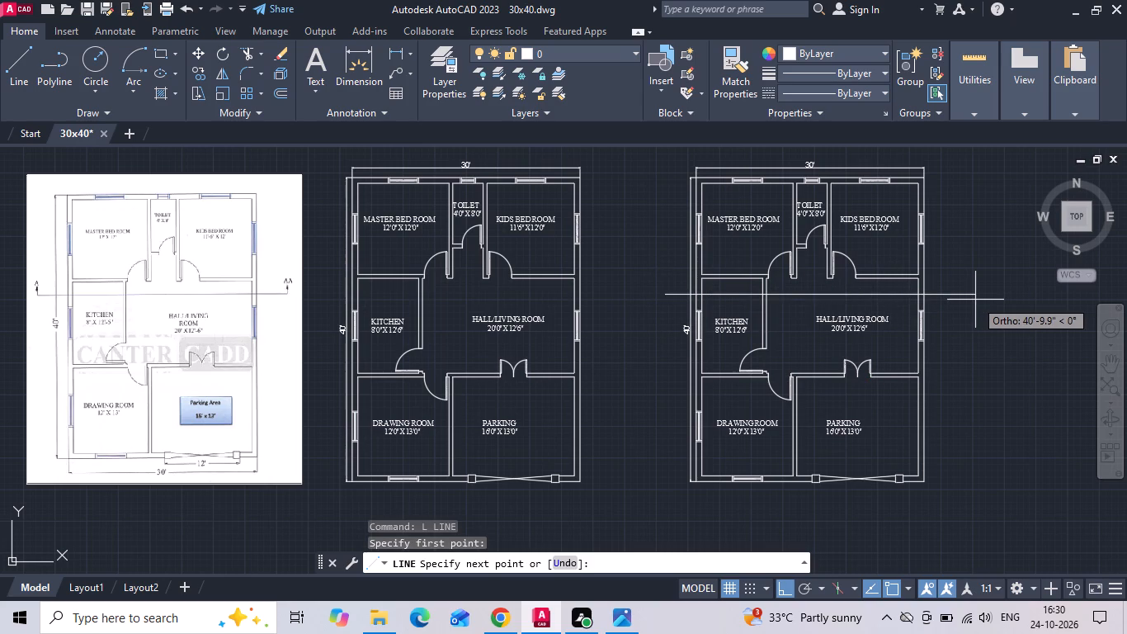
left_click(975, 300)
key("Escape")
middle_click_drag(933, 300, 835, 338)
key("Escape")
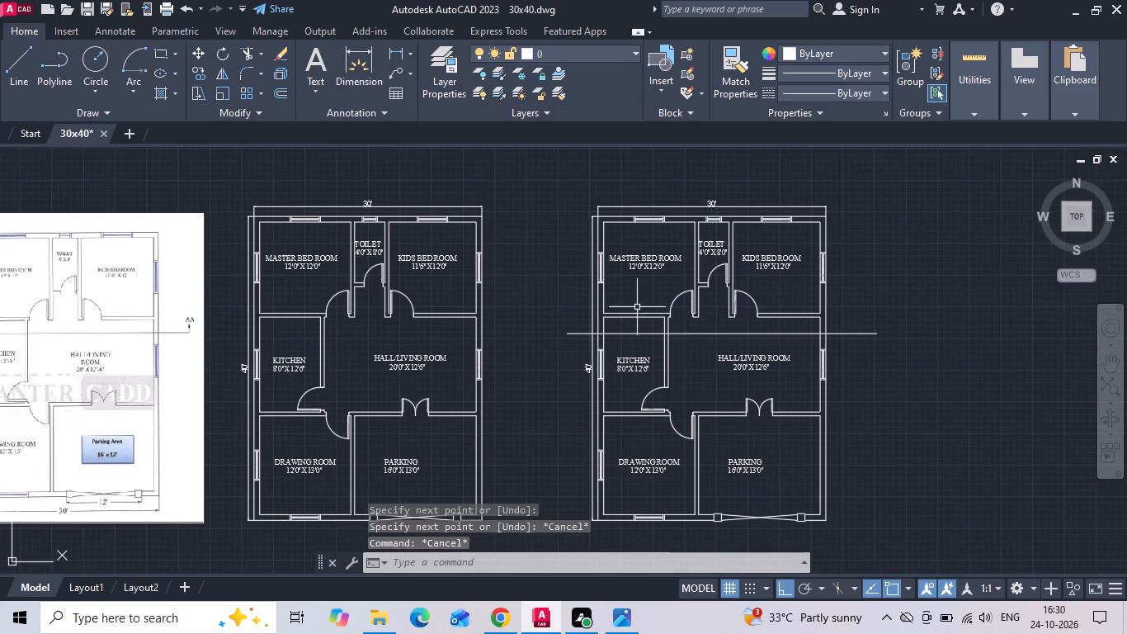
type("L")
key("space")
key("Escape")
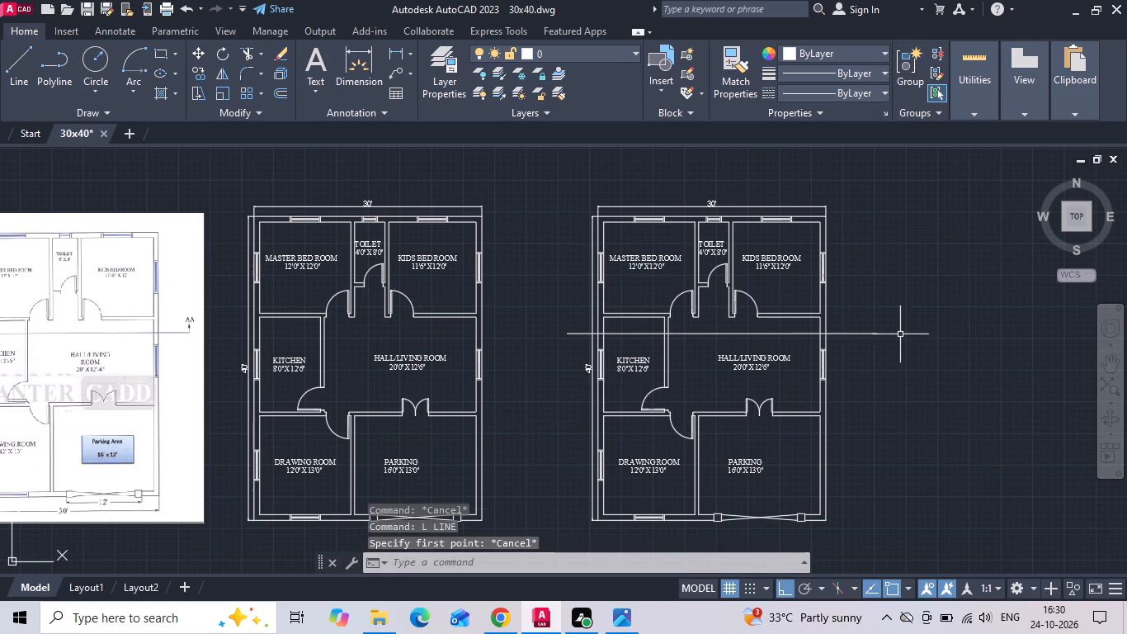
Draw a 5' horizontal guide line outward from the copied plan's right outer wall, continuing vertically down across the section line.
scroll(902, 319, "up", 1)
key("l")
key("space")
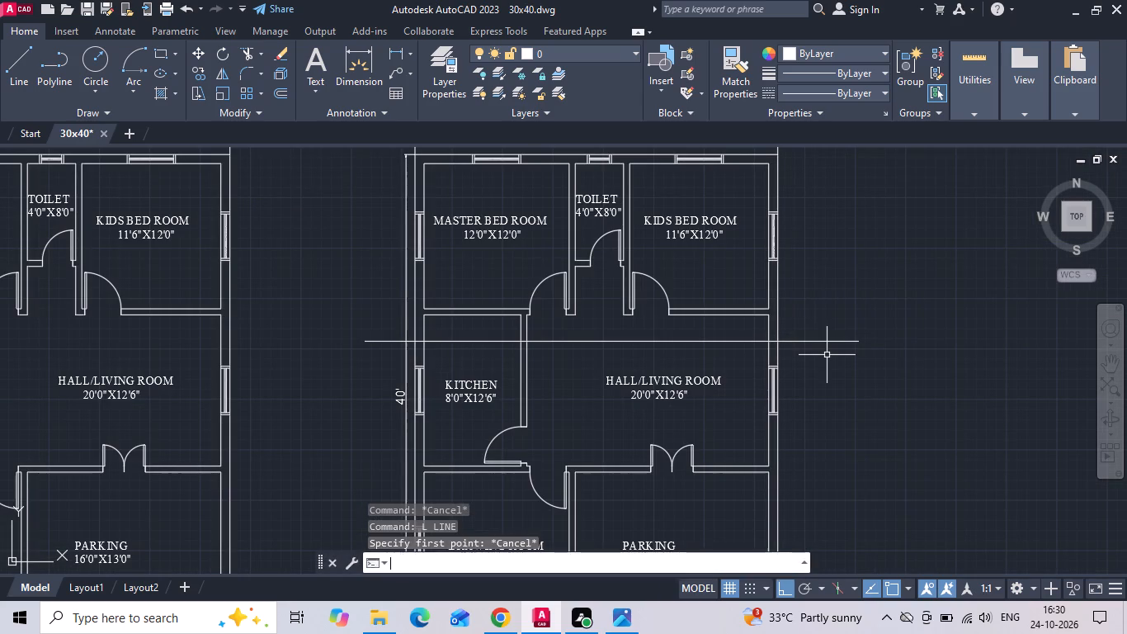
left_click_drag(782, 316, 796, 316)
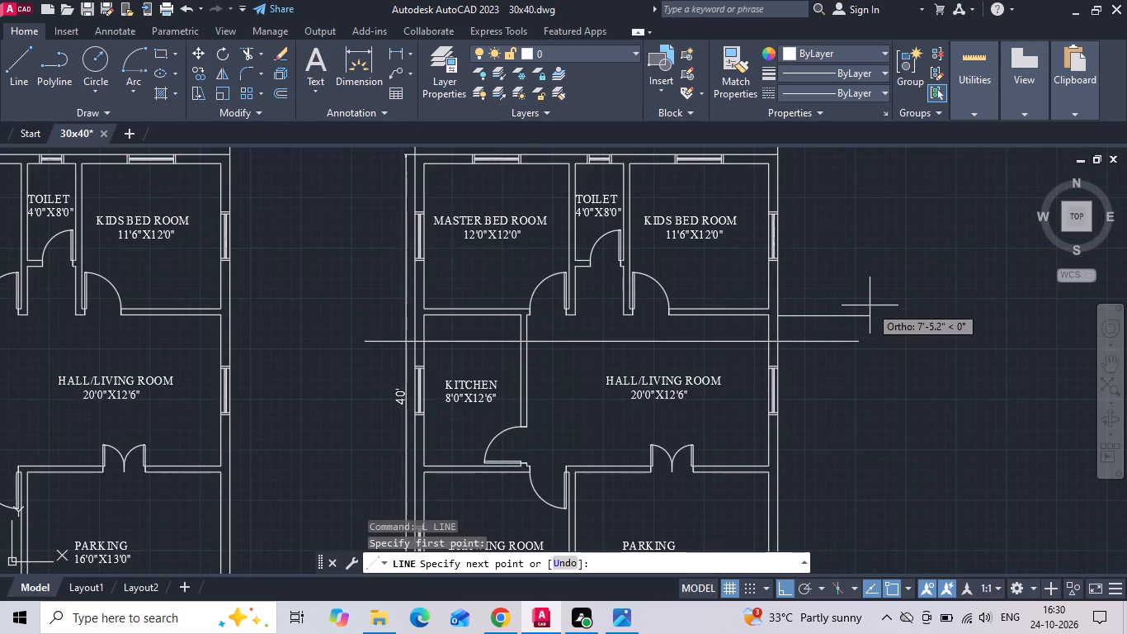
key("5")
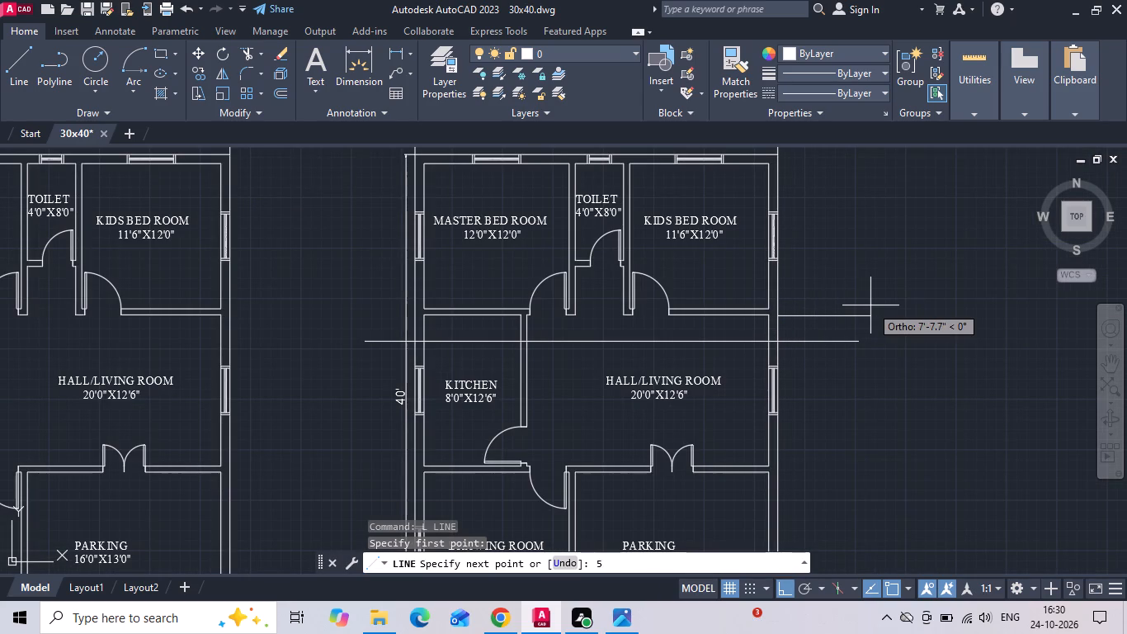
type("'")
key("space")
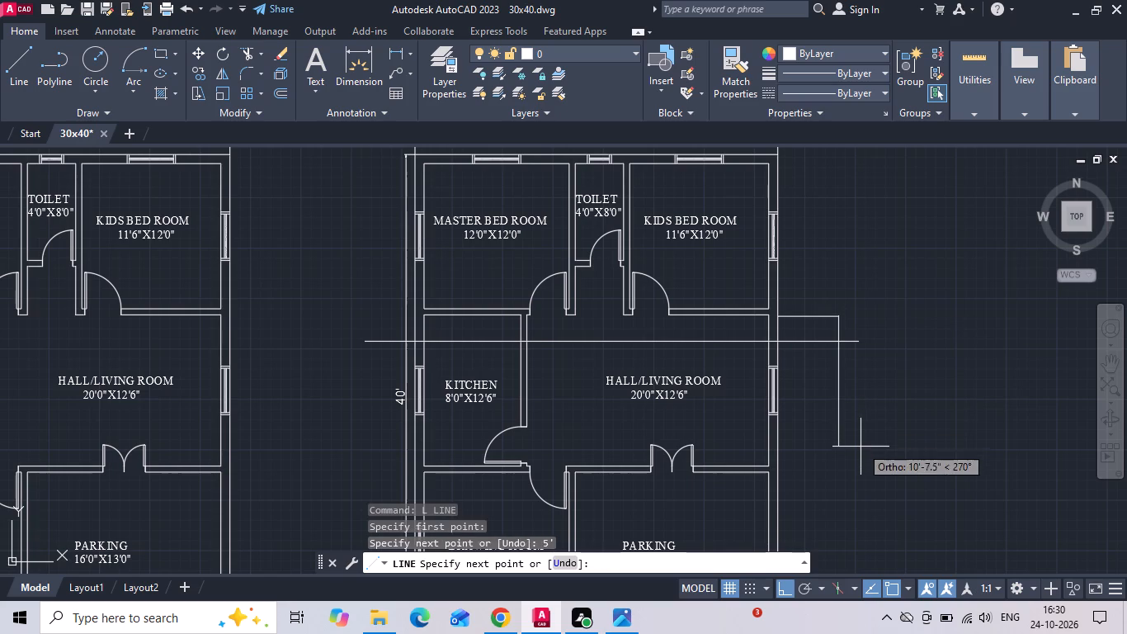
left_click(861, 452)
key("Escape")
Draw a 5' guide line leftward from the copied plan's 40' dimension line, continuing about 6' down past the section line.
key("l")
key("space")
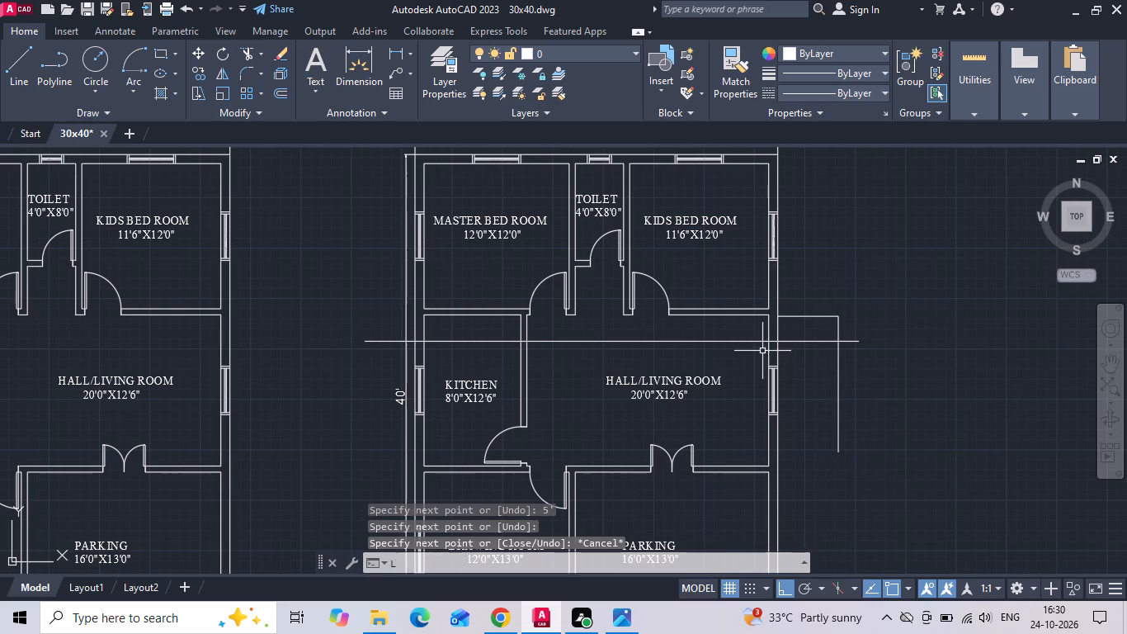
scroll(403, 330, "up", 1)
left_click_drag(404, 317, 396, 316)
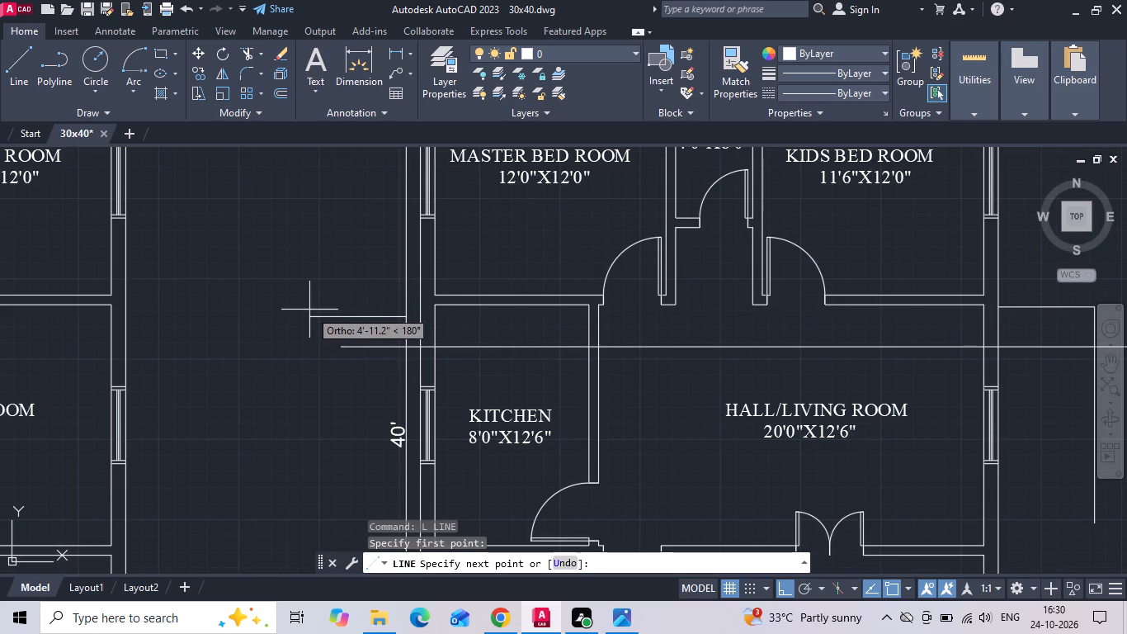
type("5'")
key("Return")
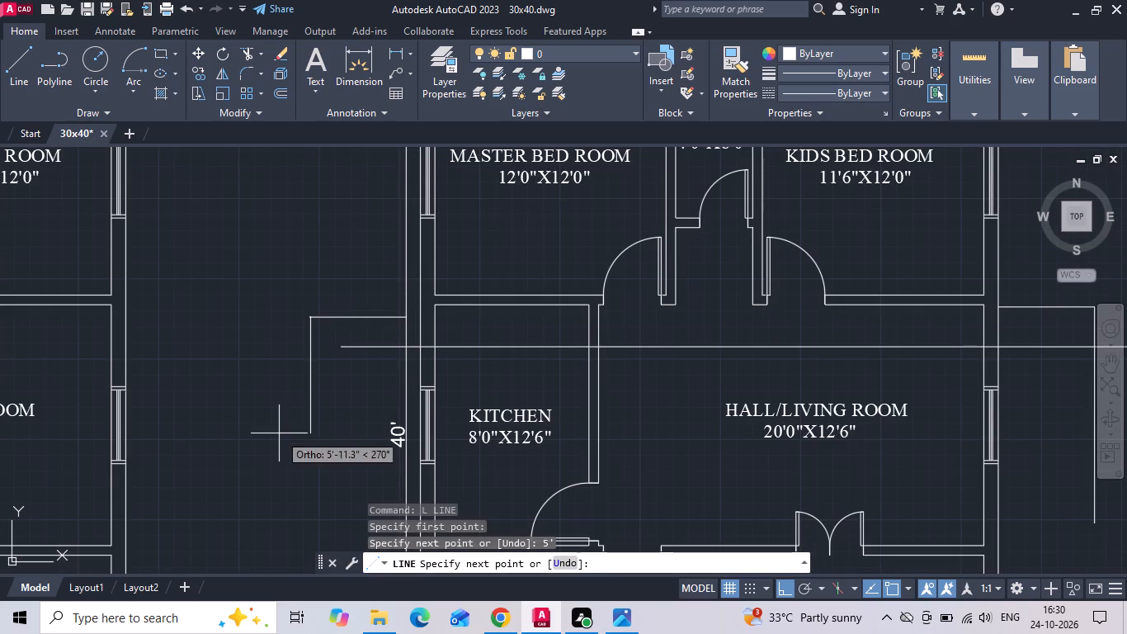
left_click(279, 434)
key("Escape")
Extend the left end of the section line to the vertical guide line.
key("e")
key("x")
key("space")
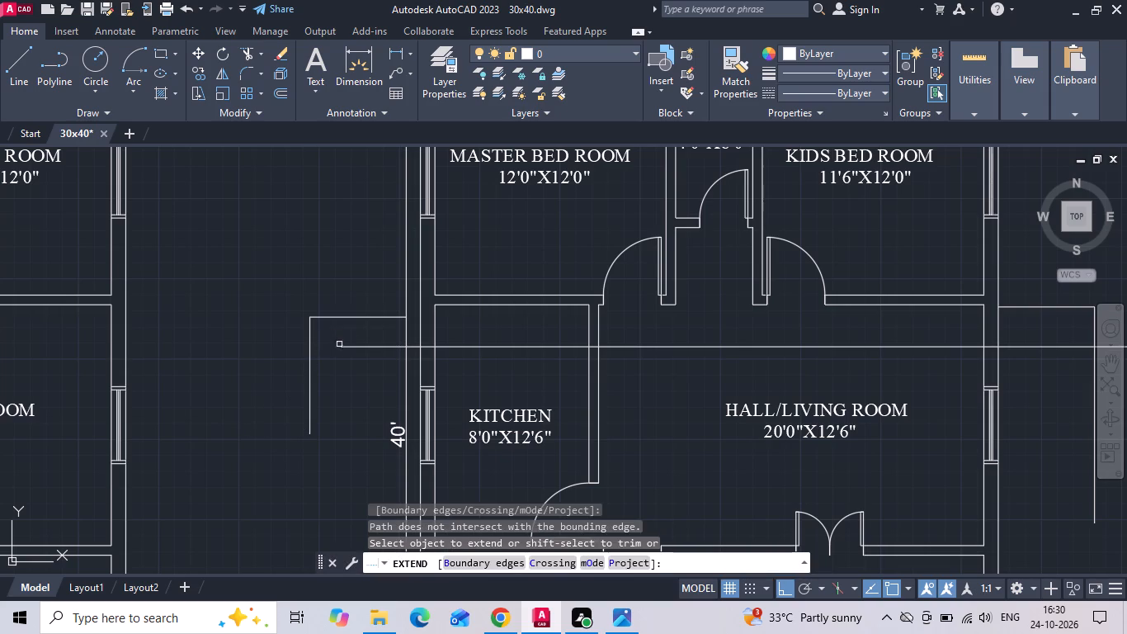
left_click_drag(356, 343, 354, 357)
left_click(348, 375)
key("Escape")
Delete the two guide lines at the left end of the section line.
left_click_drag(328, 327, 274, 300)
left_click(247, 280)
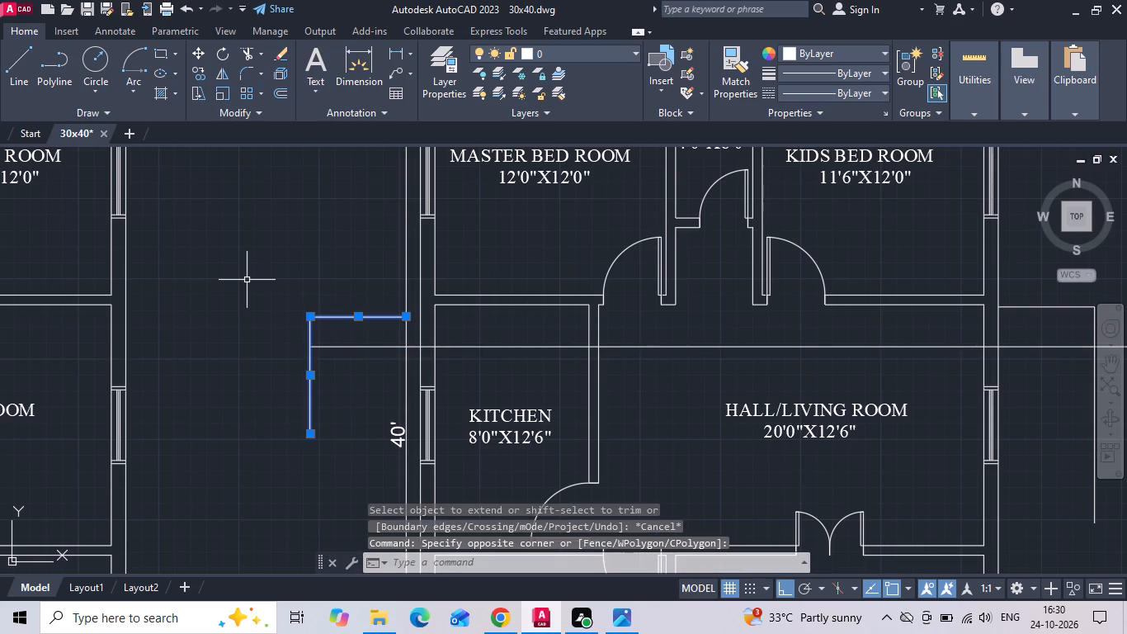
scroll(247, 280, "down", 1)
key("Delete")
Trim the right end of the section line back to the vertical guide line.
scroll(799, 323, "up", 1)
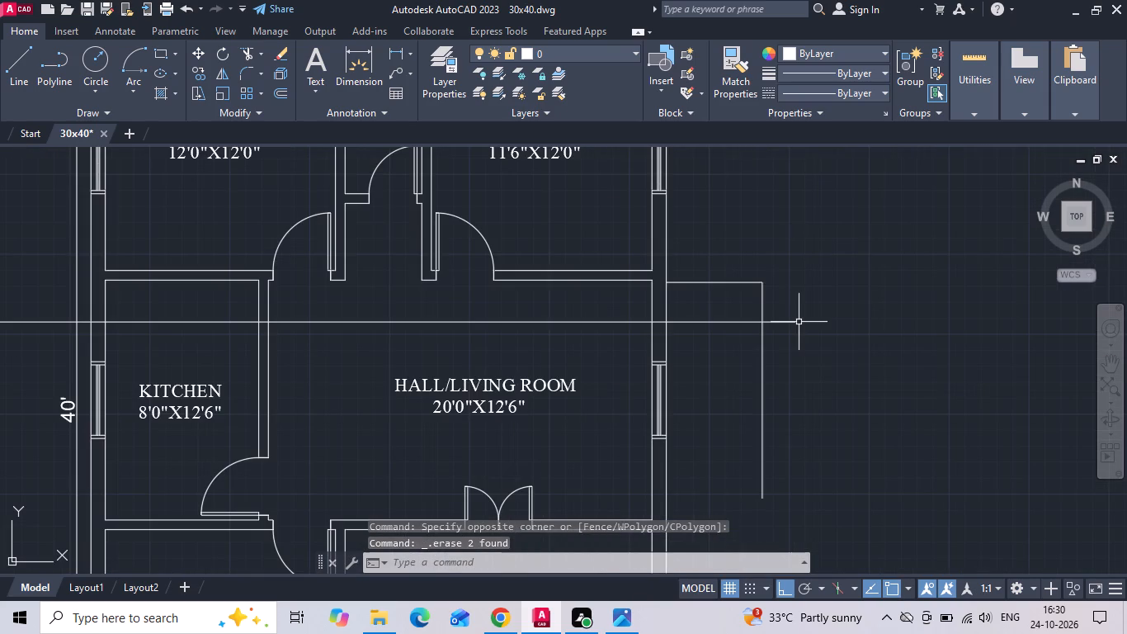
type("TR")
key("space")
left_click(791, 321)
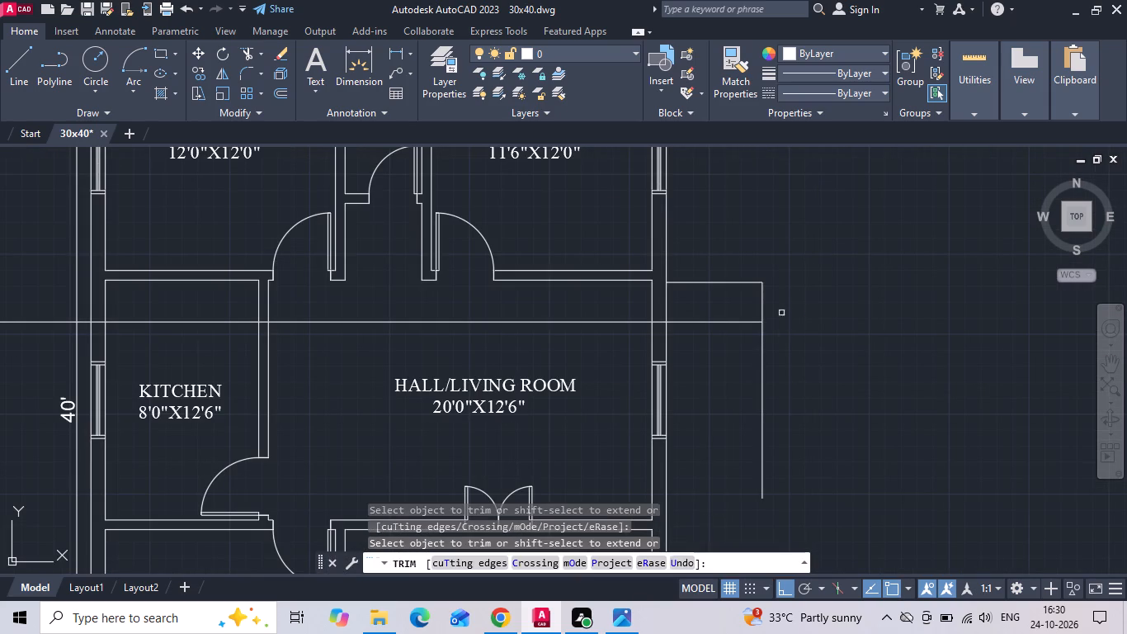
key("Escape")
Delete the two guide lines at the right end of the section line.
left_click_drag(774, 305, 766, 300)
left_click(727, 273)
key("Delete")
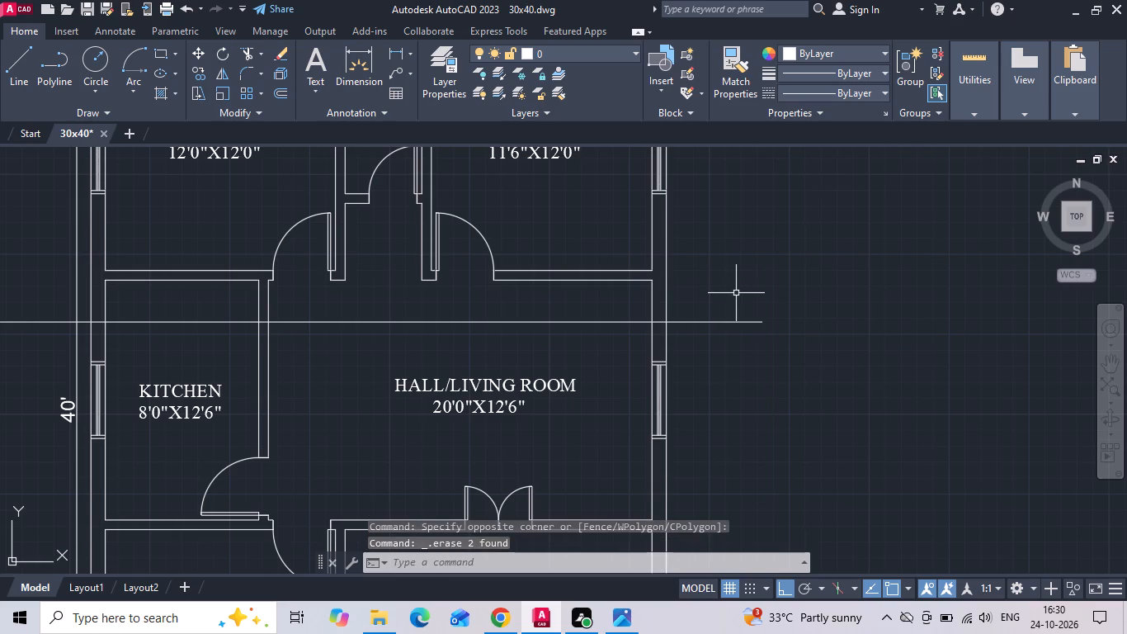
Draw a 2' vertical line upward from the right end of the section line.
key("l")
key("space")
scroll(760, 320, "up", 1)
left_click(762, 324)
scroll(763, 257, "down", 1)
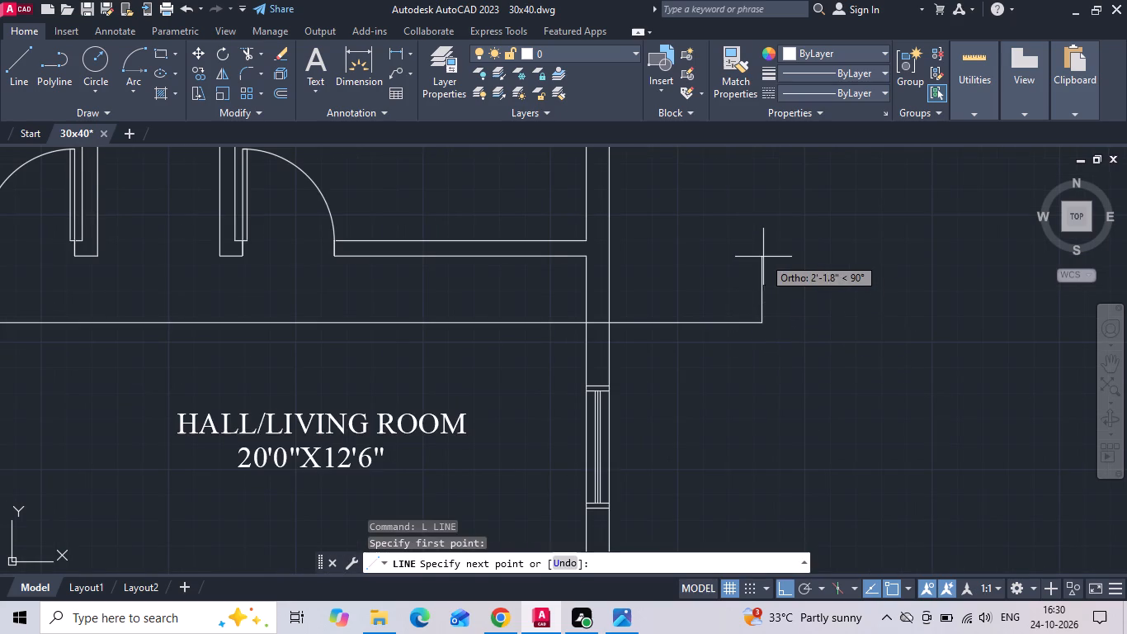
scroll(752, 257, "down", 2)
scroll(732, 260, "up", 2)
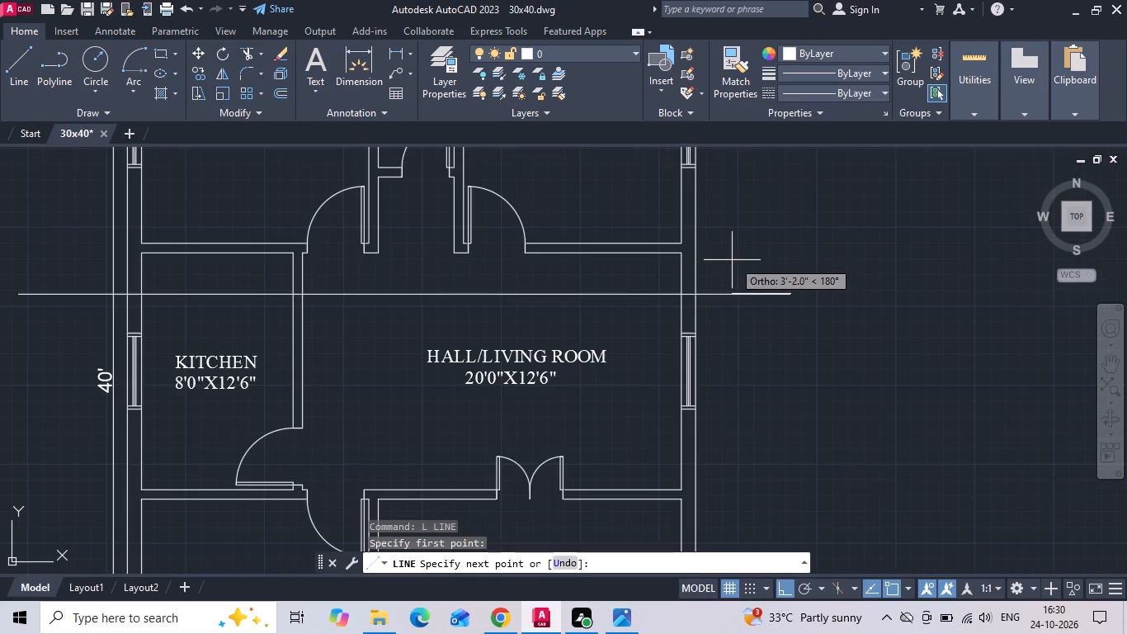
scroll(830, 255, "up", 2)
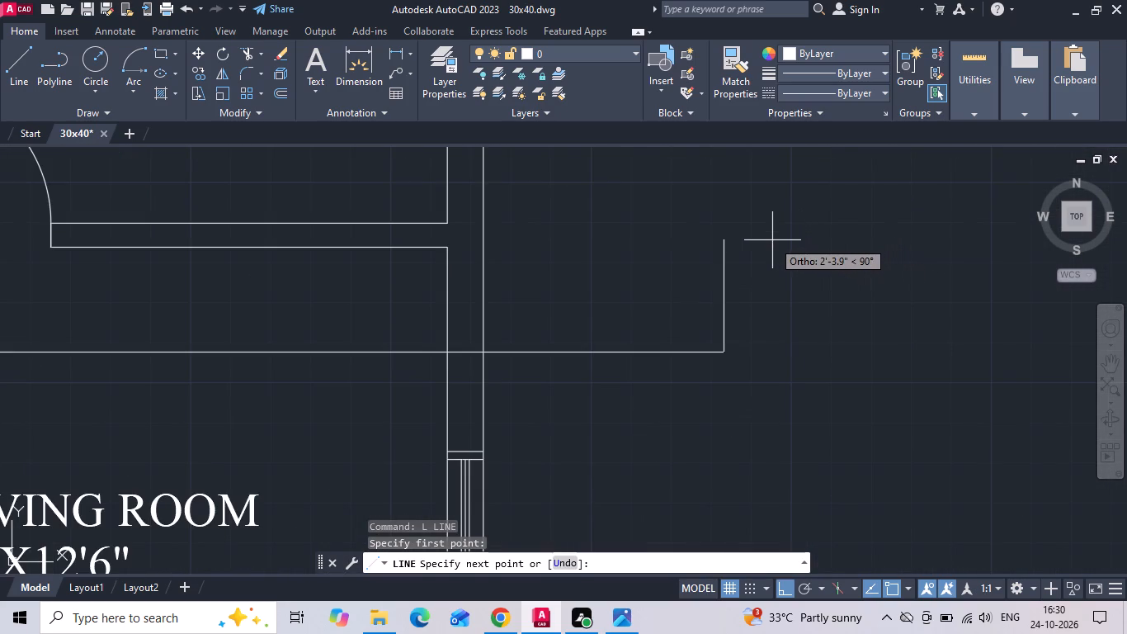
key("2")
key("apostrophe")
key("Return")
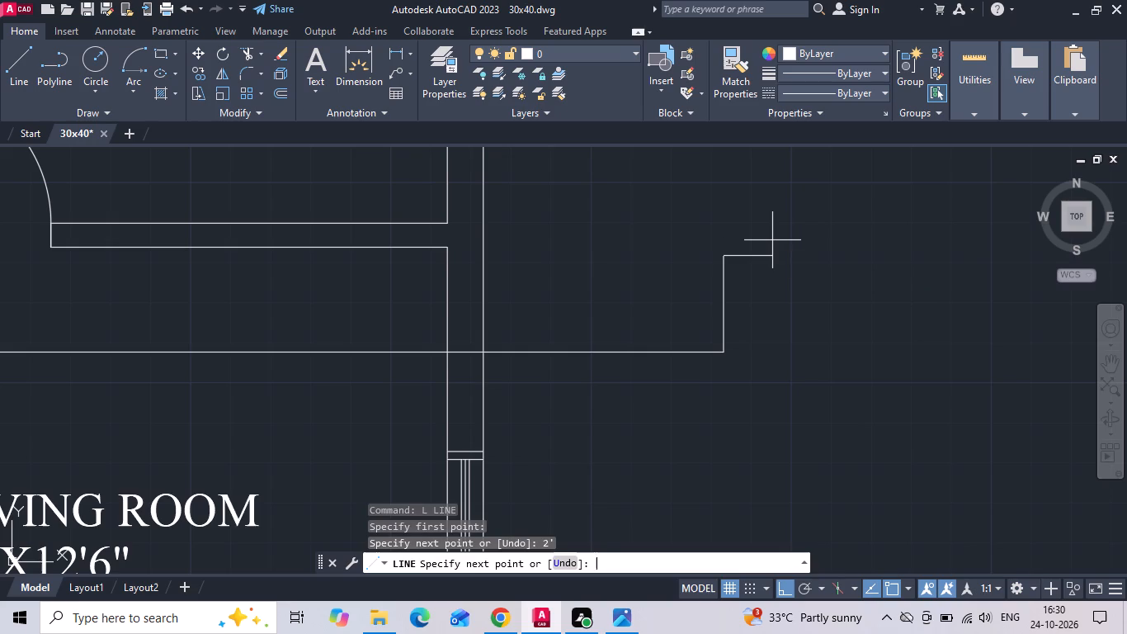
key("Escape")
Draw a three-sided polygon inscribed in a 3" radius circle, pointing up, centred on the top end of the section line's right vertical line.
type("POL")
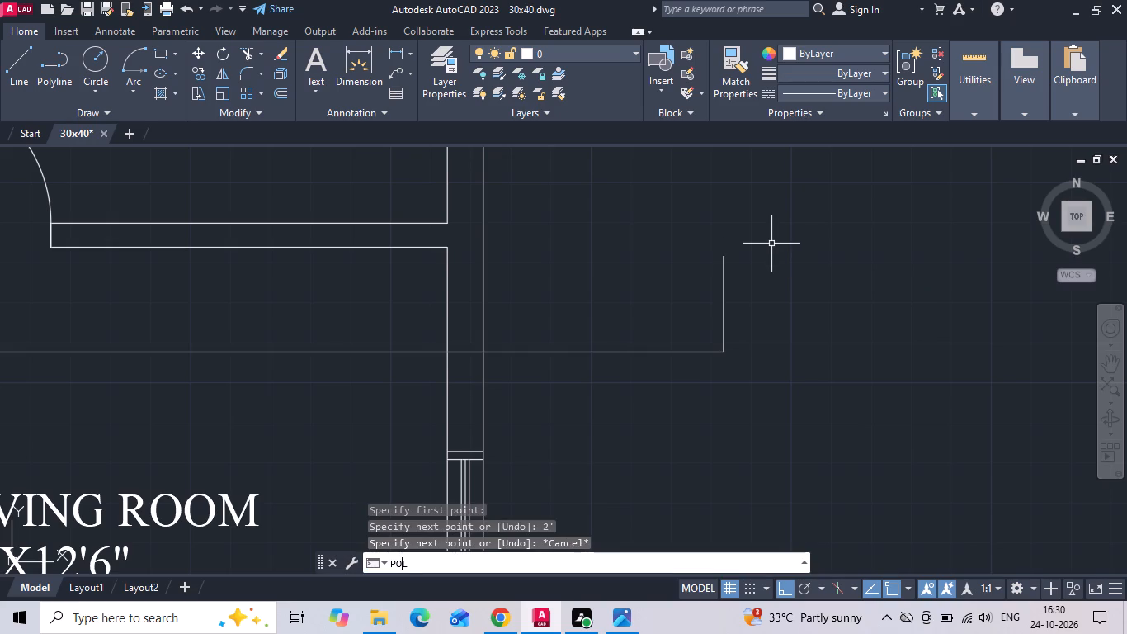
key("space")
type("3")
key("space")
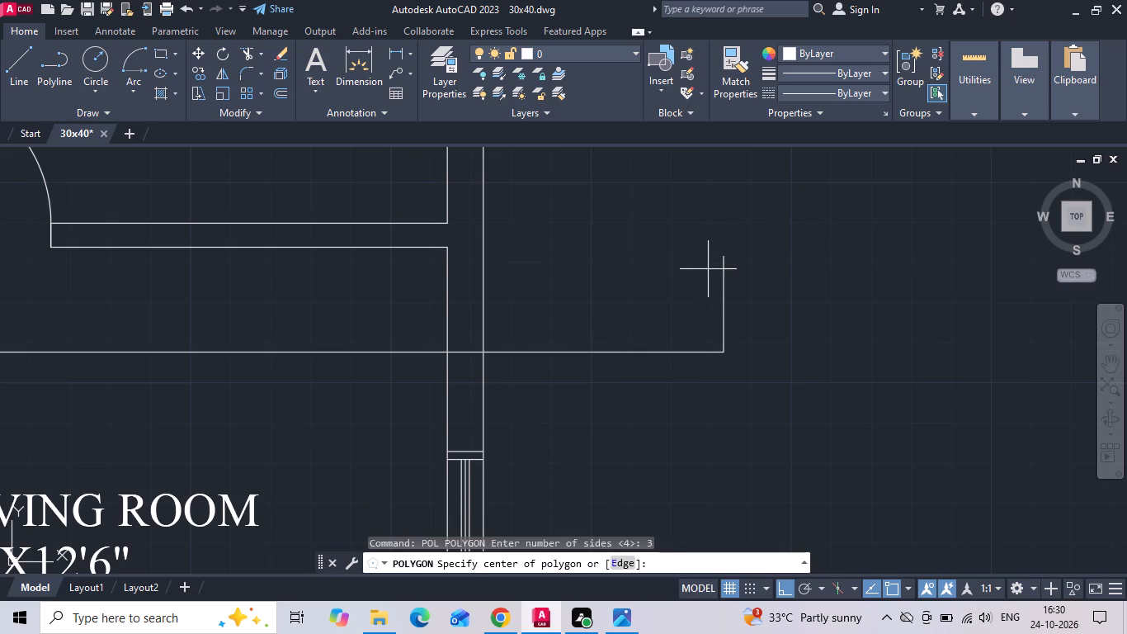
left_click(720, 258)
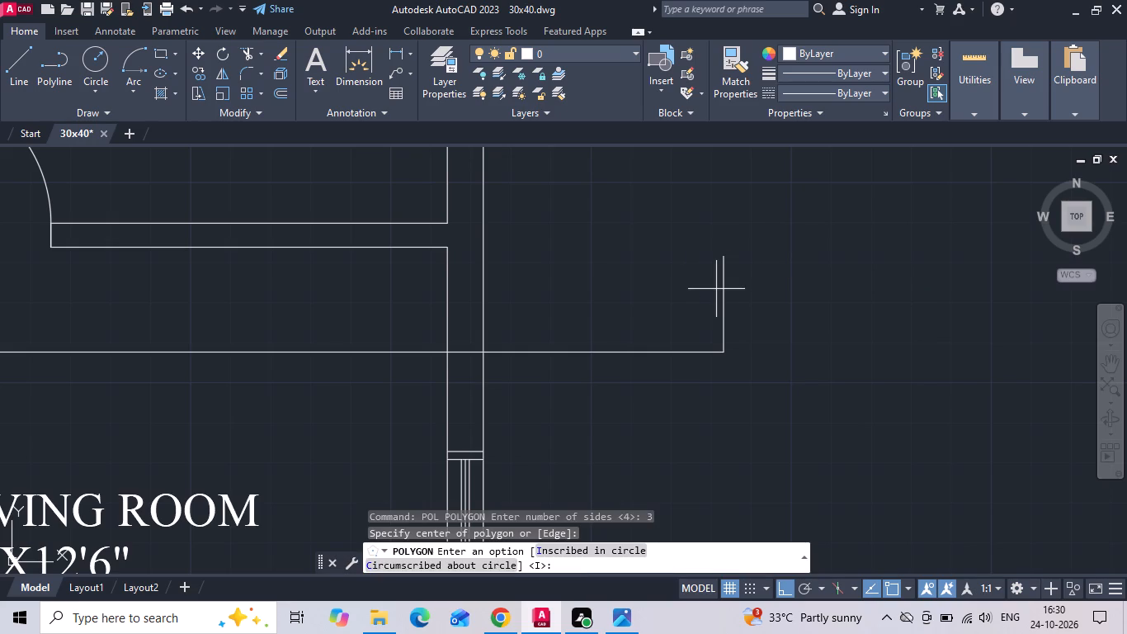
key("space")
scroll(733, 254, "up", 1)
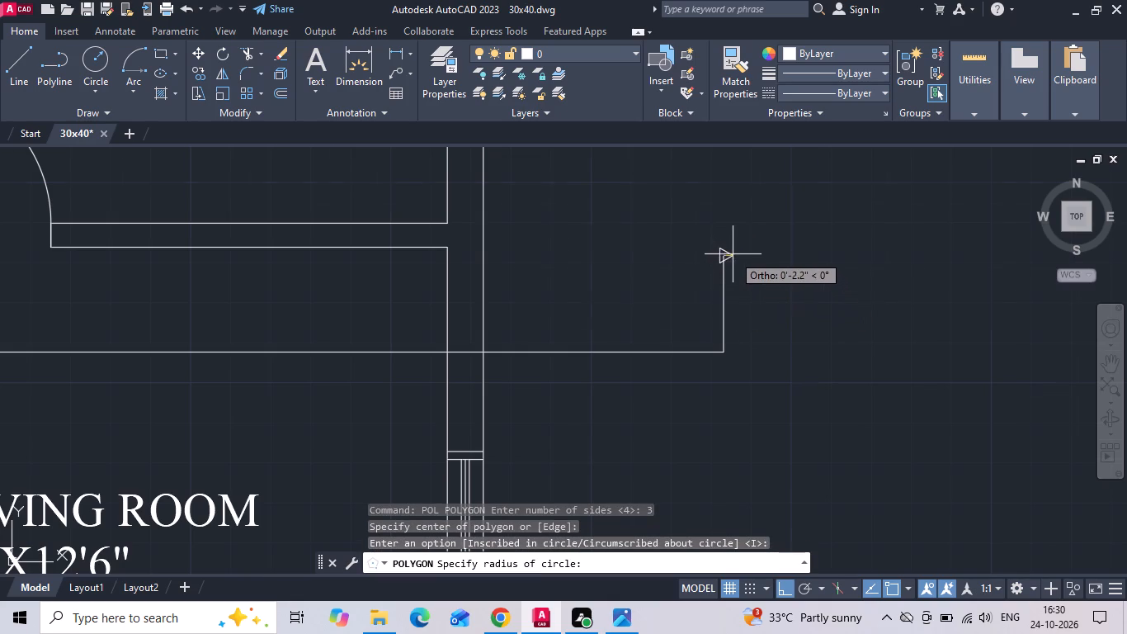
scroll(719, 238, "up", 1)
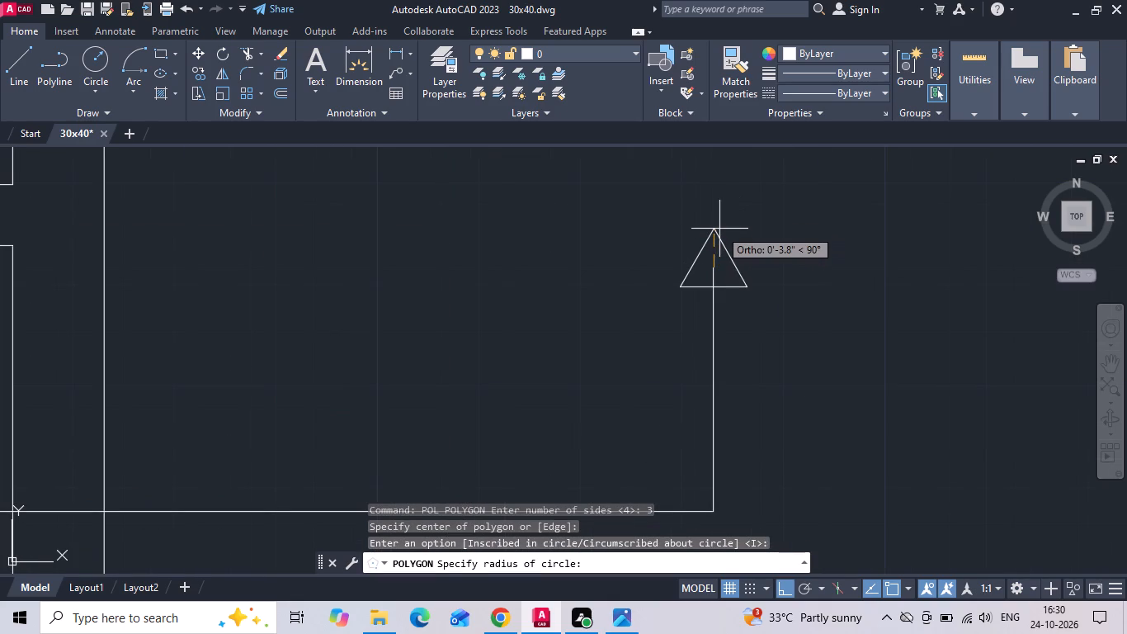
key("3")
key("space")
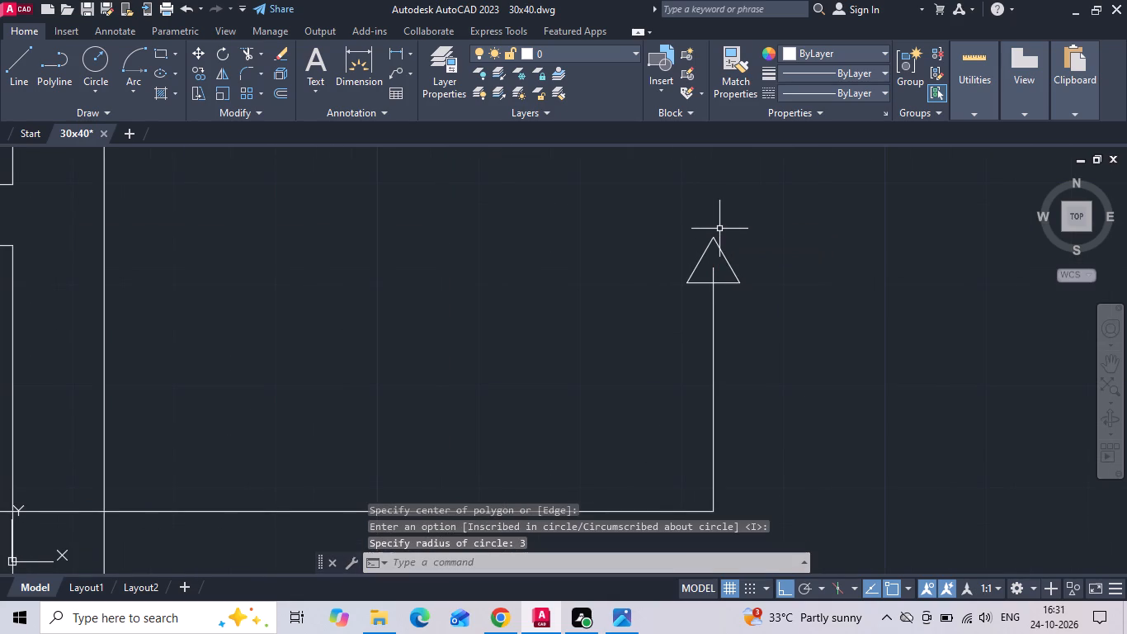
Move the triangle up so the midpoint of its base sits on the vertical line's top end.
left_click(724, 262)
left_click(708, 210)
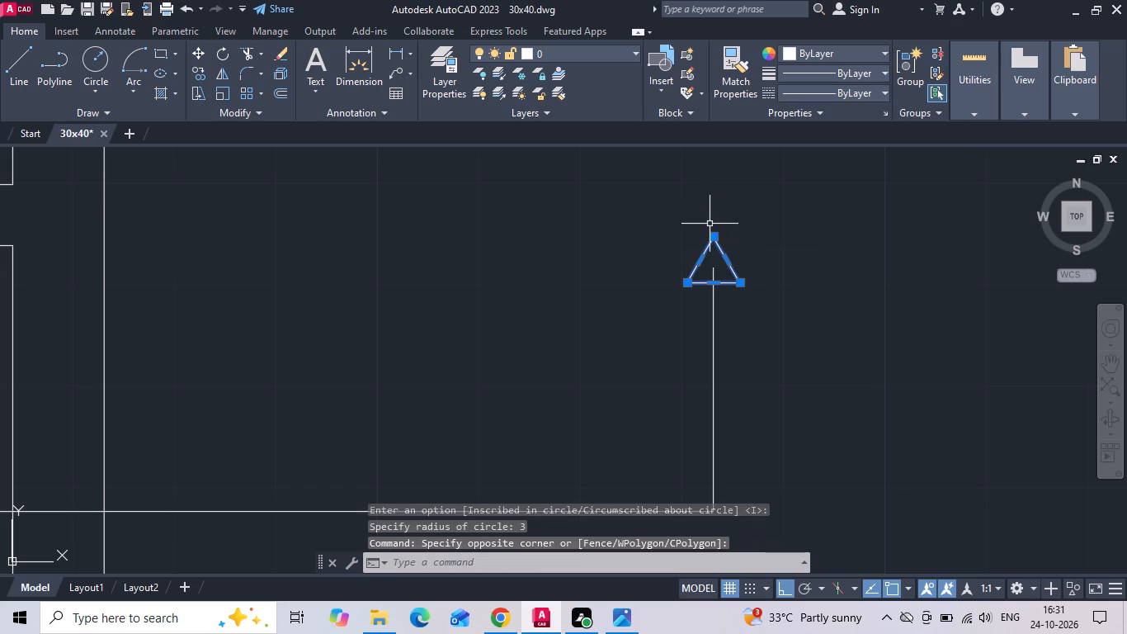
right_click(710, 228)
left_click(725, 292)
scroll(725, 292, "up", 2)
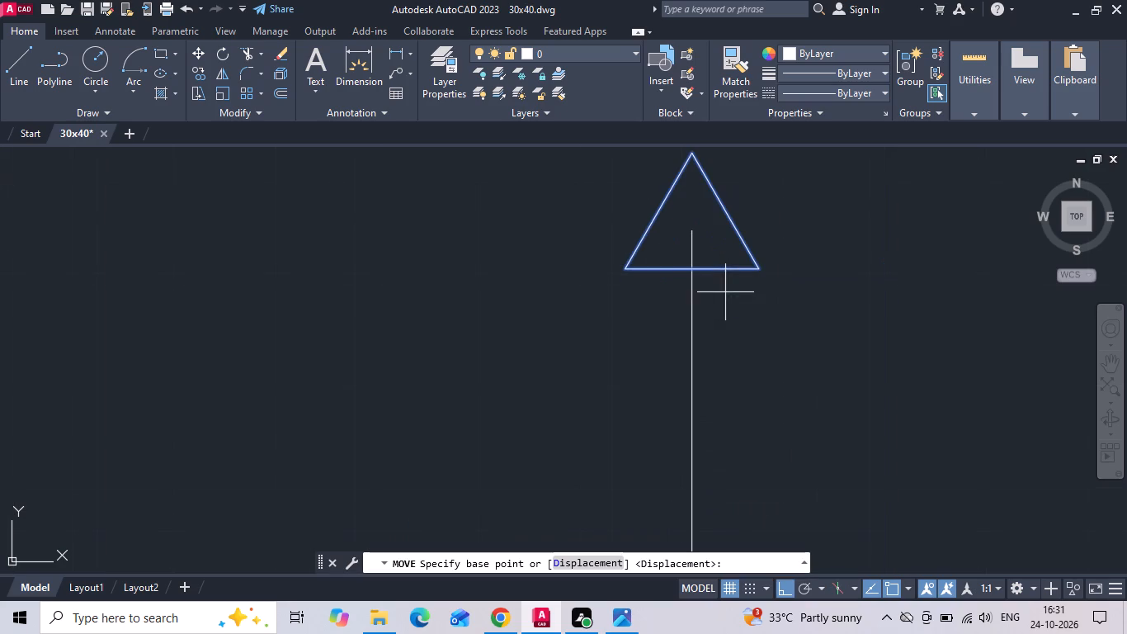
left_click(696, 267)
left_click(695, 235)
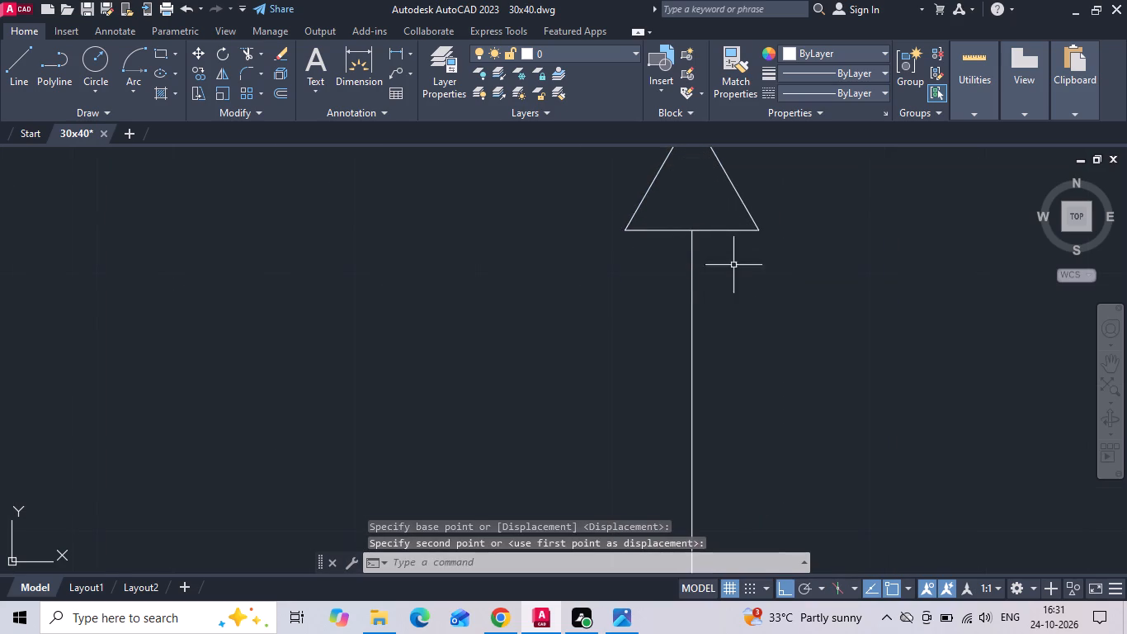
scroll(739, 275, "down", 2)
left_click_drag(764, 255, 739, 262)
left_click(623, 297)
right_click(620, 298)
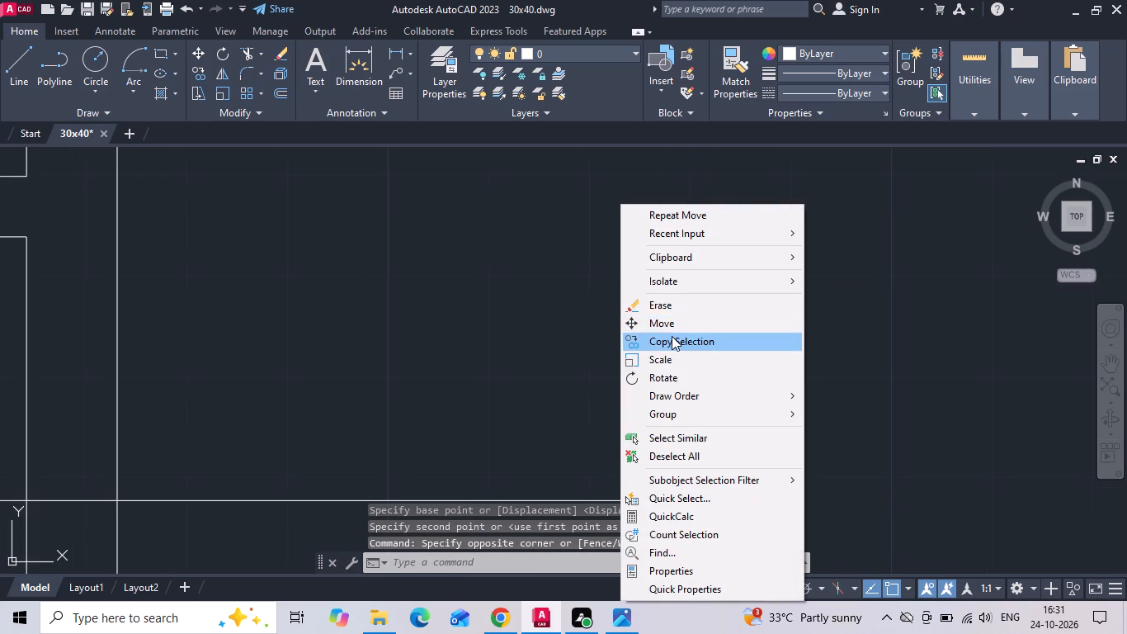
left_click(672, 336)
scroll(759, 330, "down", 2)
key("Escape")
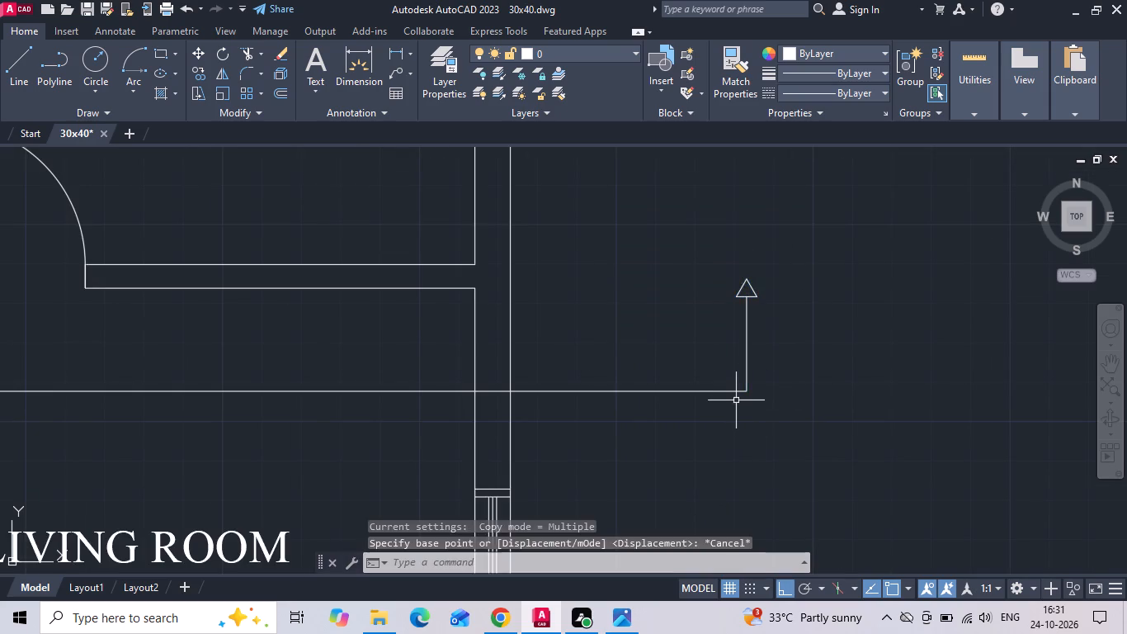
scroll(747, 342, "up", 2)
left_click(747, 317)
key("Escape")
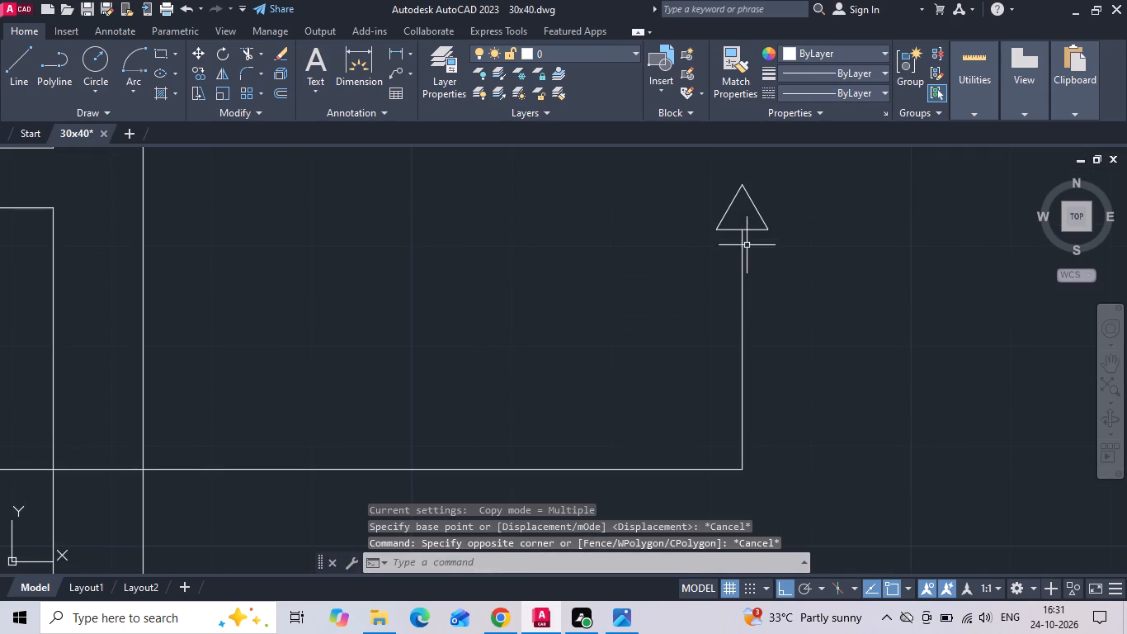
Move the triangle down from its base midpoint to the midpoint of the vertical line.
left_click(752, 229)
right_click(752, 230)
left_click(785, 296)
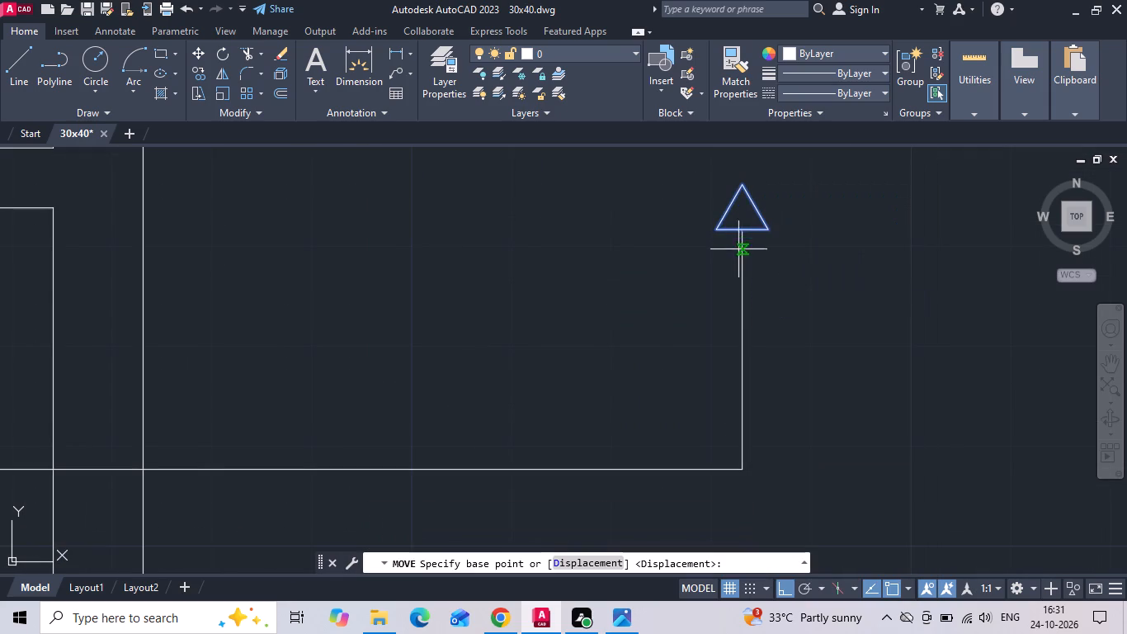
left_click(743, 231)
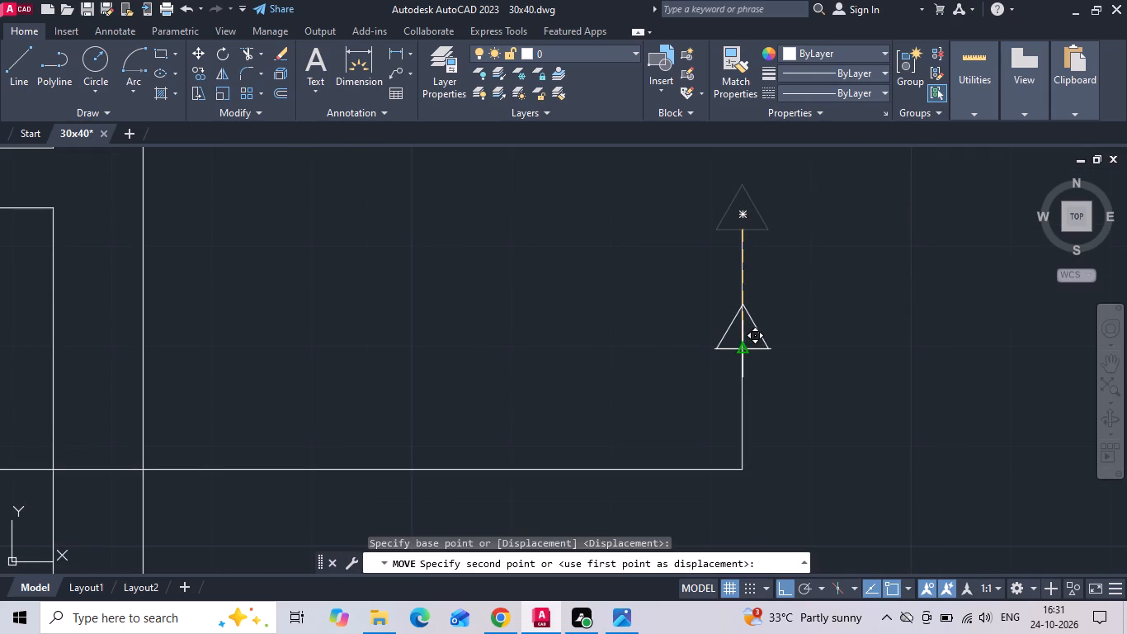
left_click(743, 348)
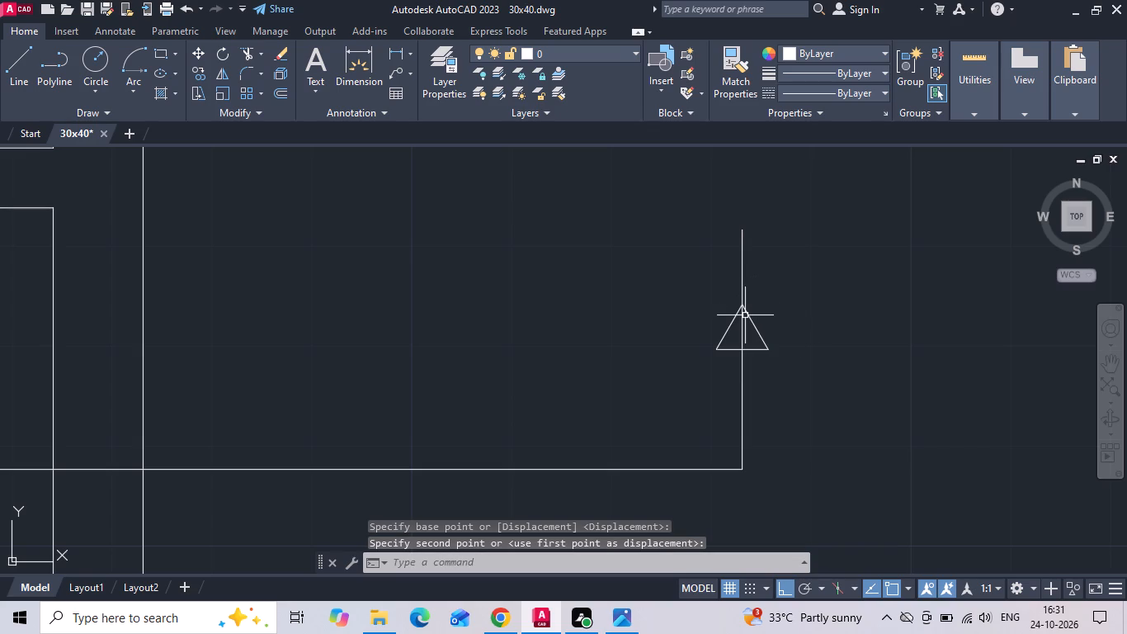
Trim the line inside the triangle and delete the leftover piece above its tip.
type("TR")
key("space")
left_click(740, 342)
key("Escape")
left_click_drag(762, 282, 680, 267)
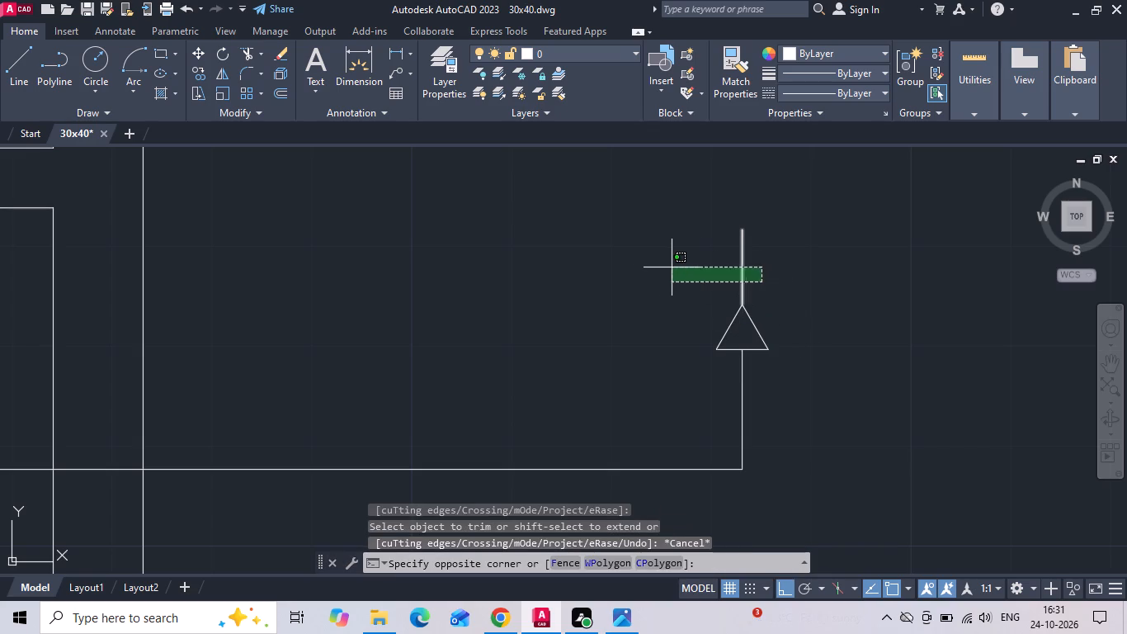
left_click(662, 267)
key("Delete")
Copy the arrowhead and its vertical line from the section line's right end to its left end.
left_click_drag(790, 327, 733, 390)
left_click(718, 395)
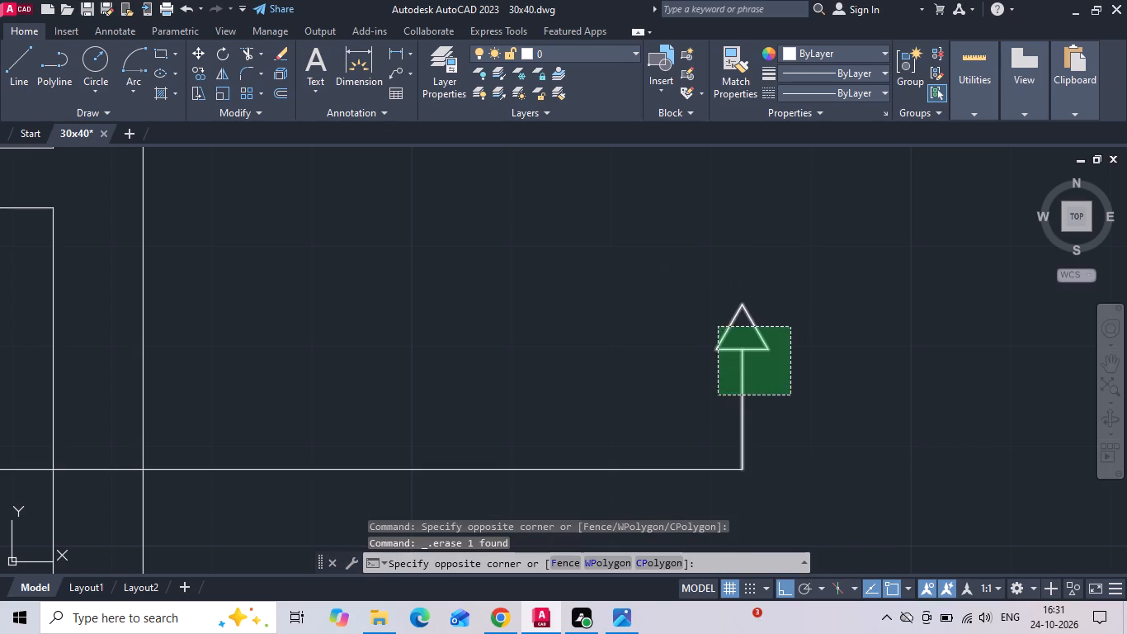
right_click(717, 396)
left_click(760, 348)
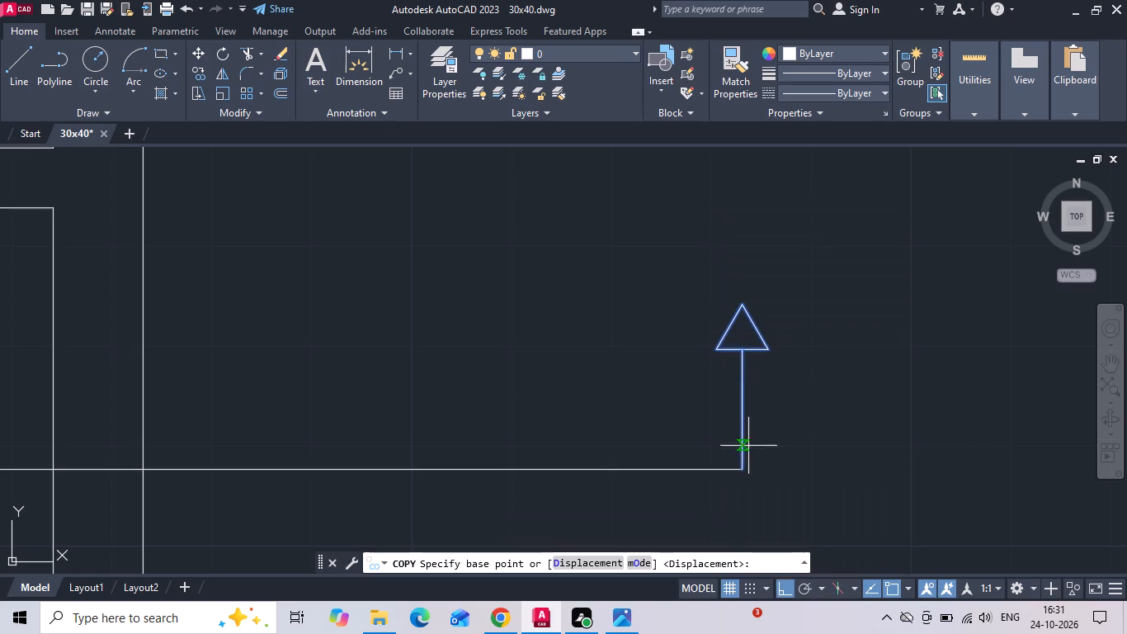
left_click(746, 469)
scroll(824, 413, "down", 4)
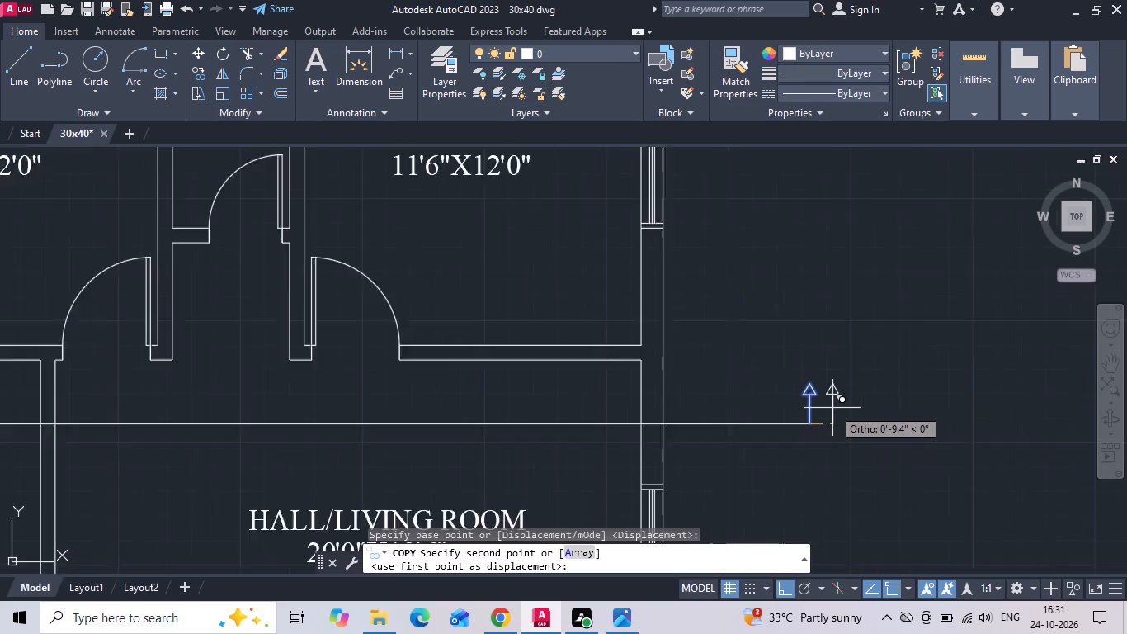
middle_click_drag(592, 416, 766, 386)
scroll(274, 404, "up", 1)
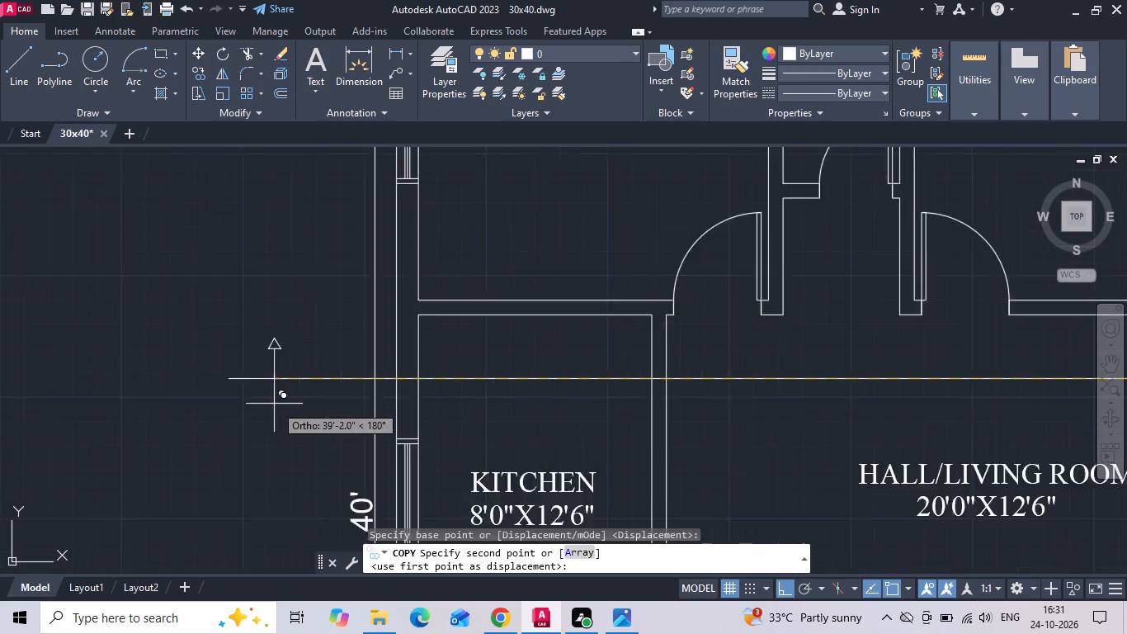
scroll(274, 404, "up", 1)
left_click(205, 370)
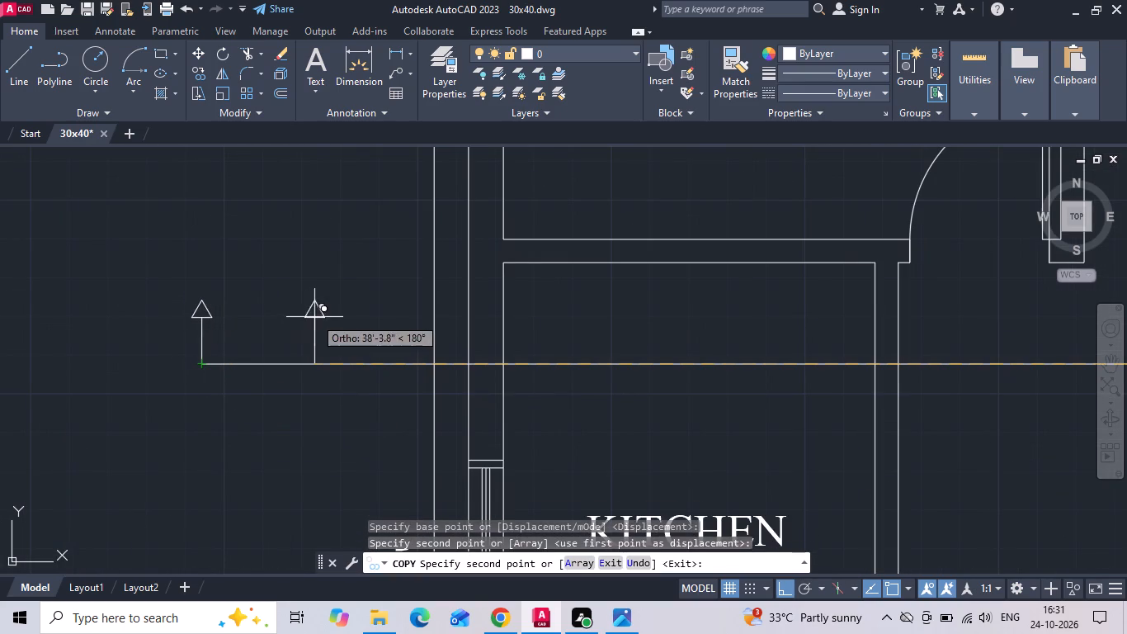
key("Escape")
Open the Section And Elevation image from the 24102026 reference folder and copy it.
scroll(415, 274, "down", 3)
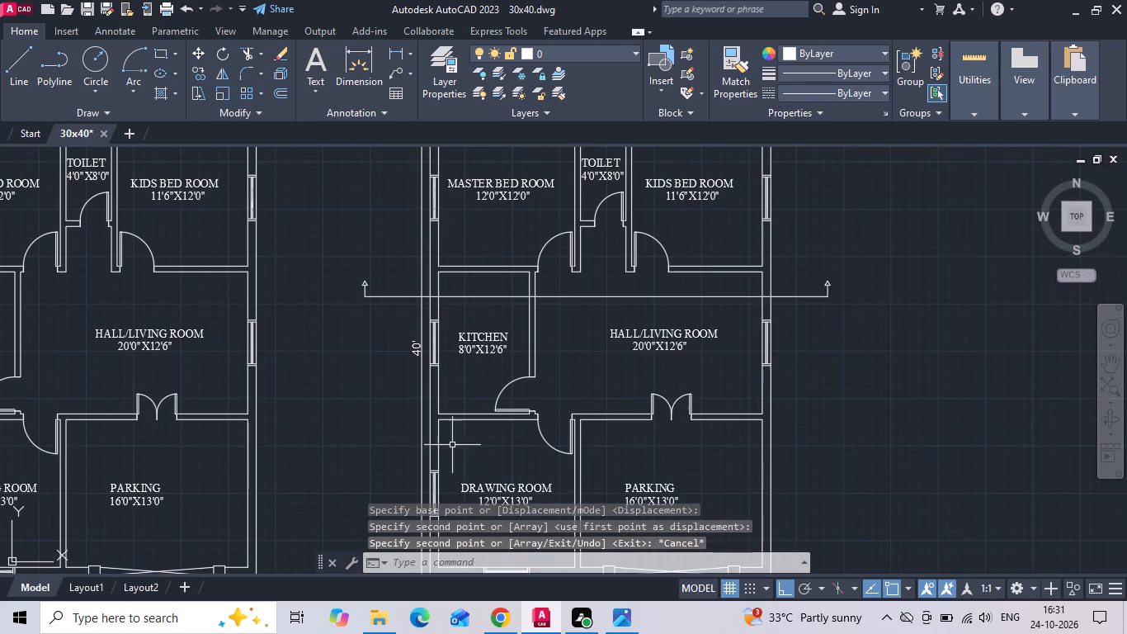
left_click(388, 623)
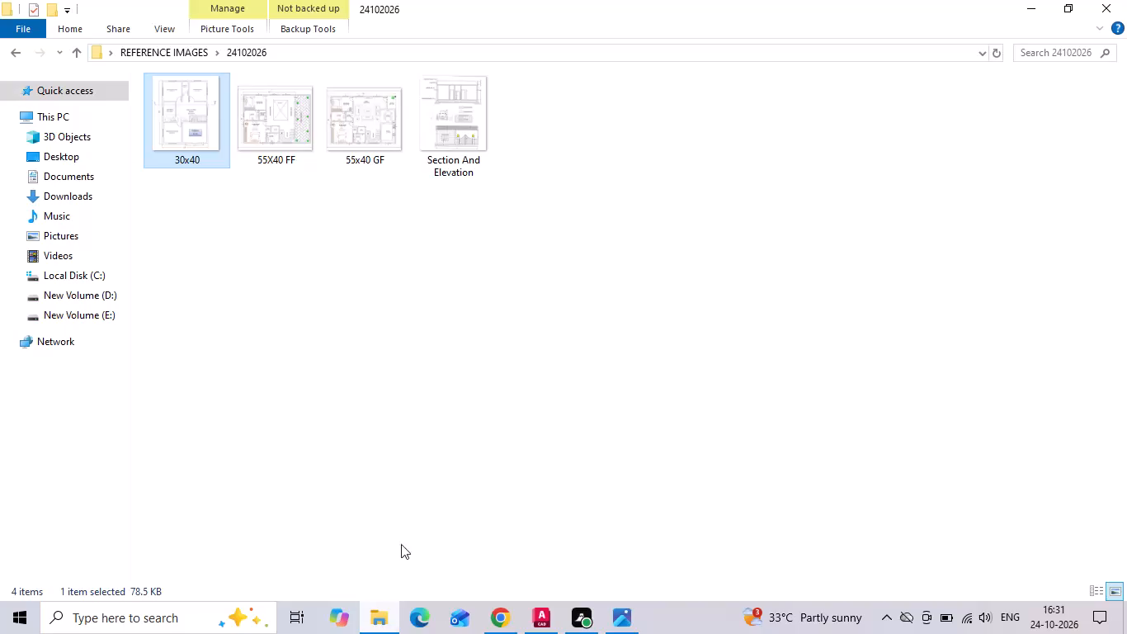
left_click(460, 134)
right_click(460, 133)
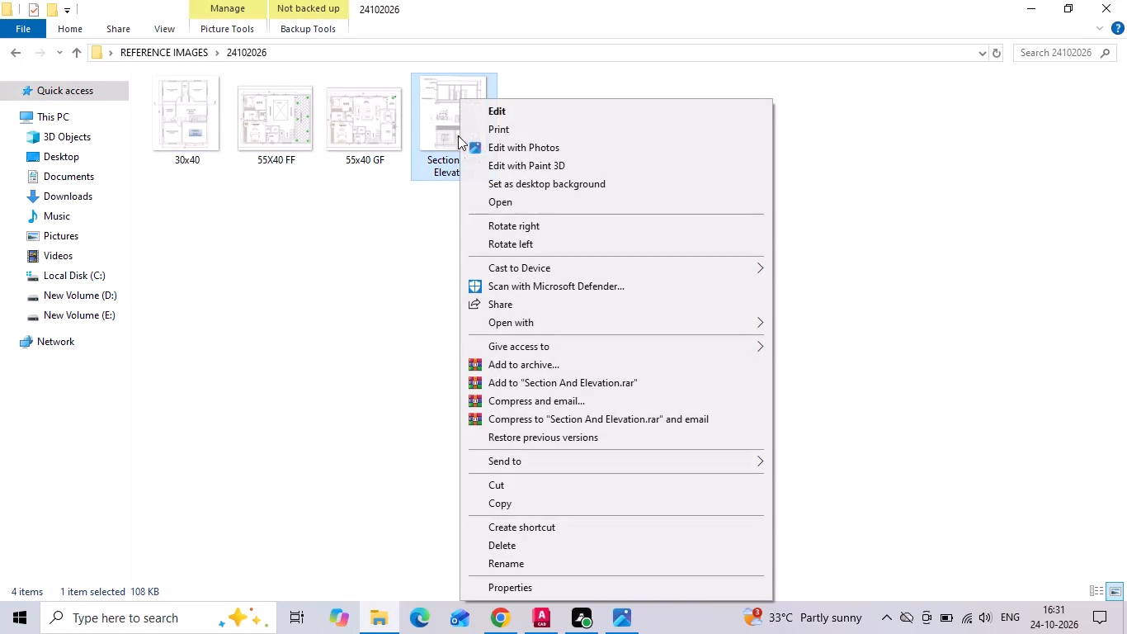
key("Escape")
double_click(452, 125)
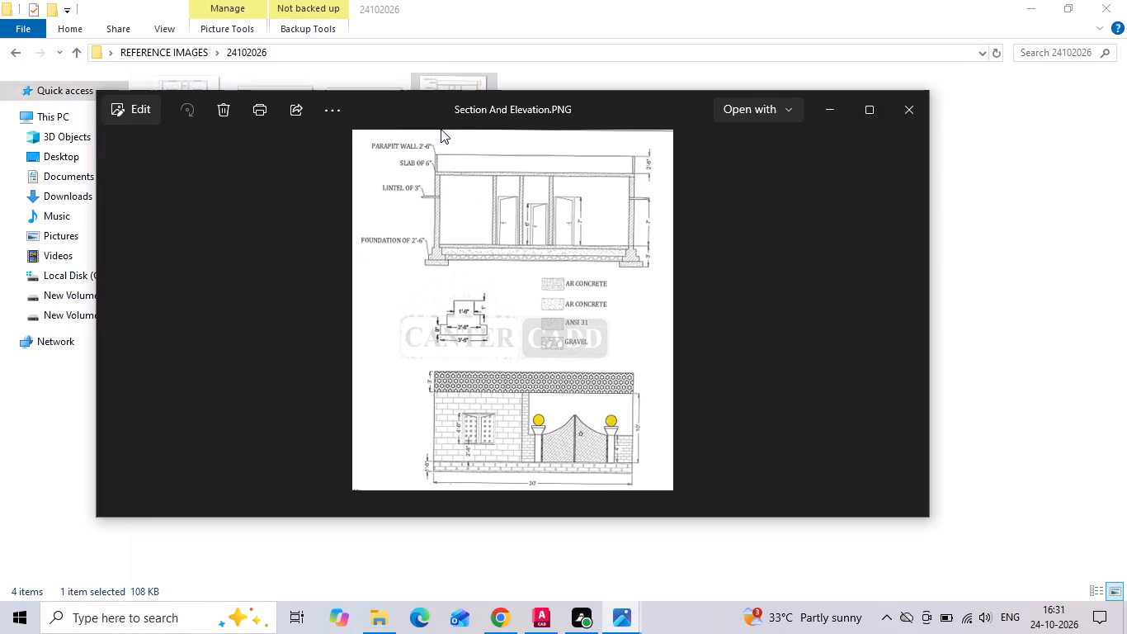
right_click(582, 239)
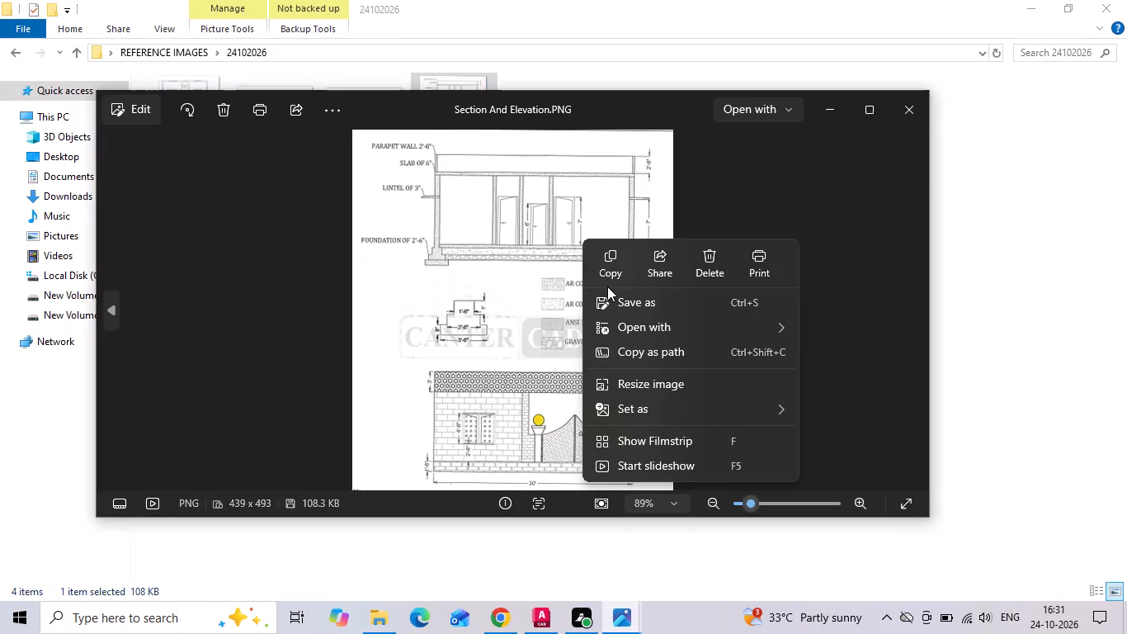
left_click(614, 272)
Switch to AutoCAD and paste the section and elevation image unrotated to the right of the plan with the section line, scaled to about the plan's height.
left_click(544, 622)
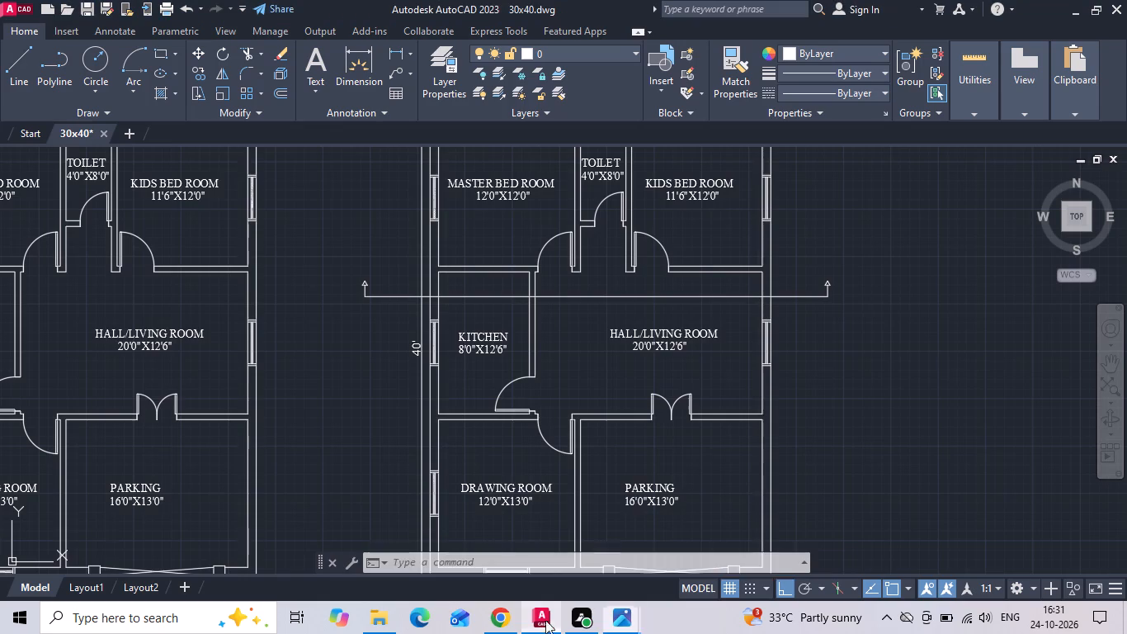
scroll(516, 387, "down", 1)
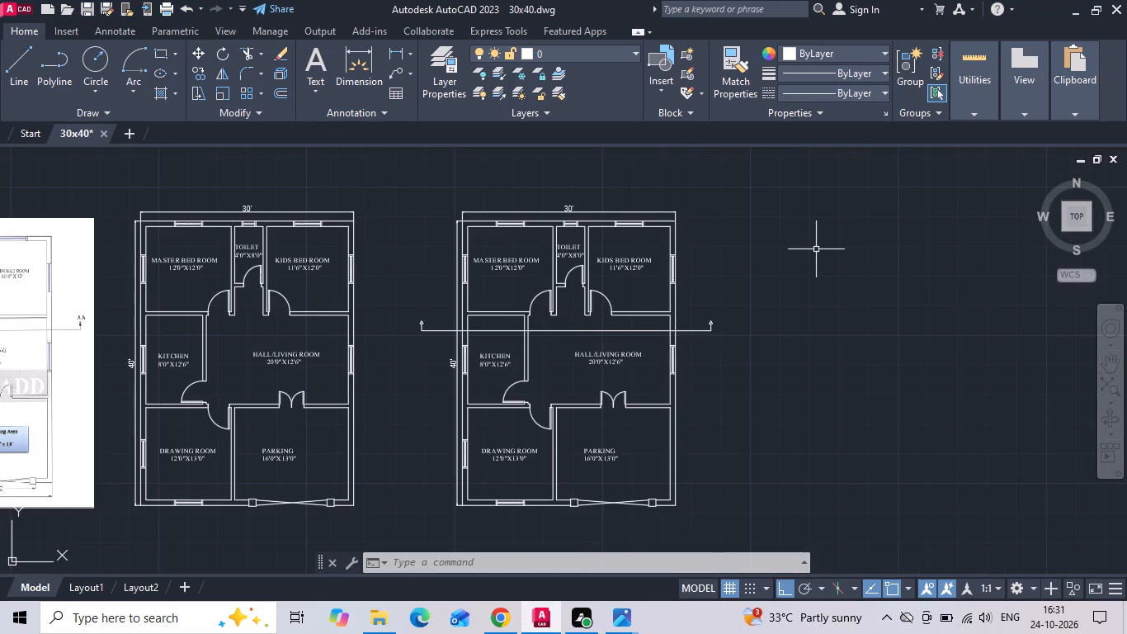
key("ctrl+v")
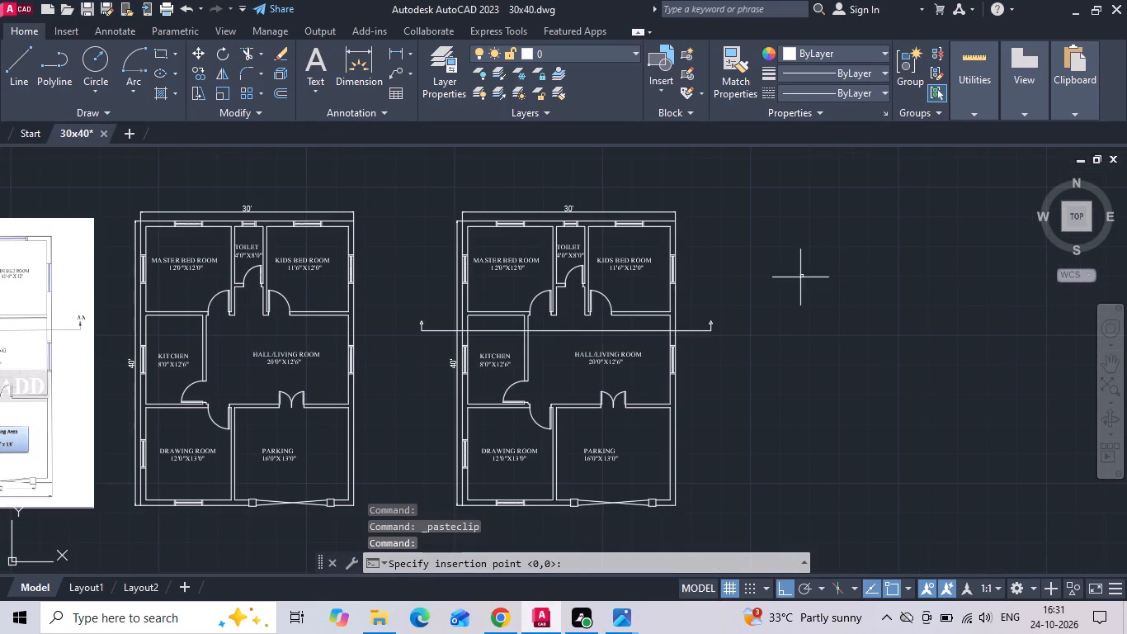
scroll(686, 341, "down", 2)
left_click(697, 409)
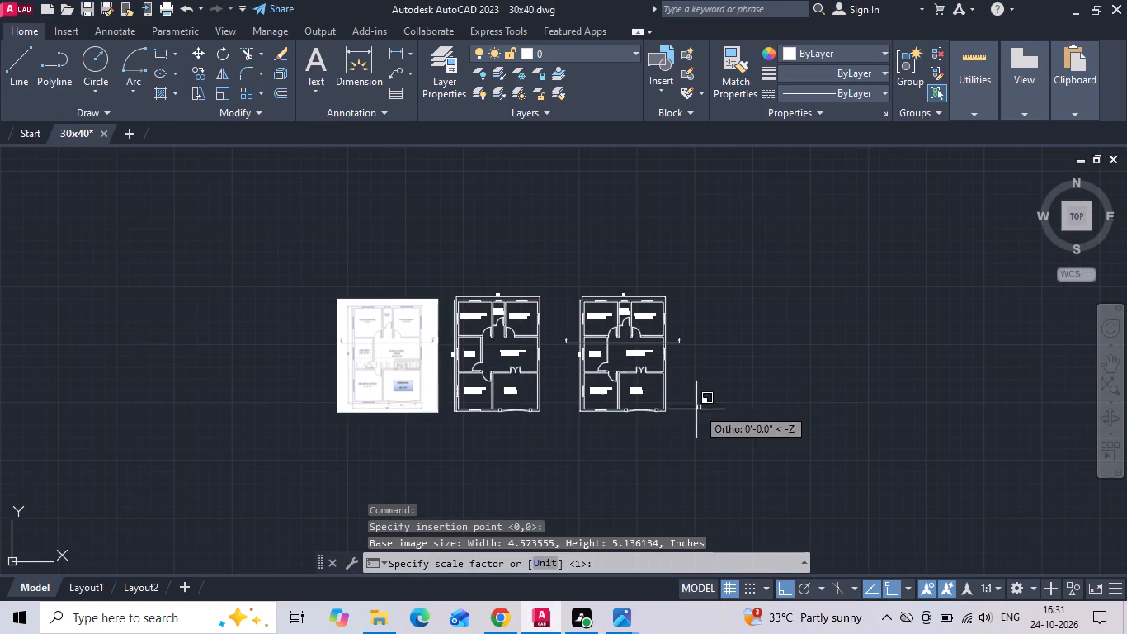
left_click(684, 388)
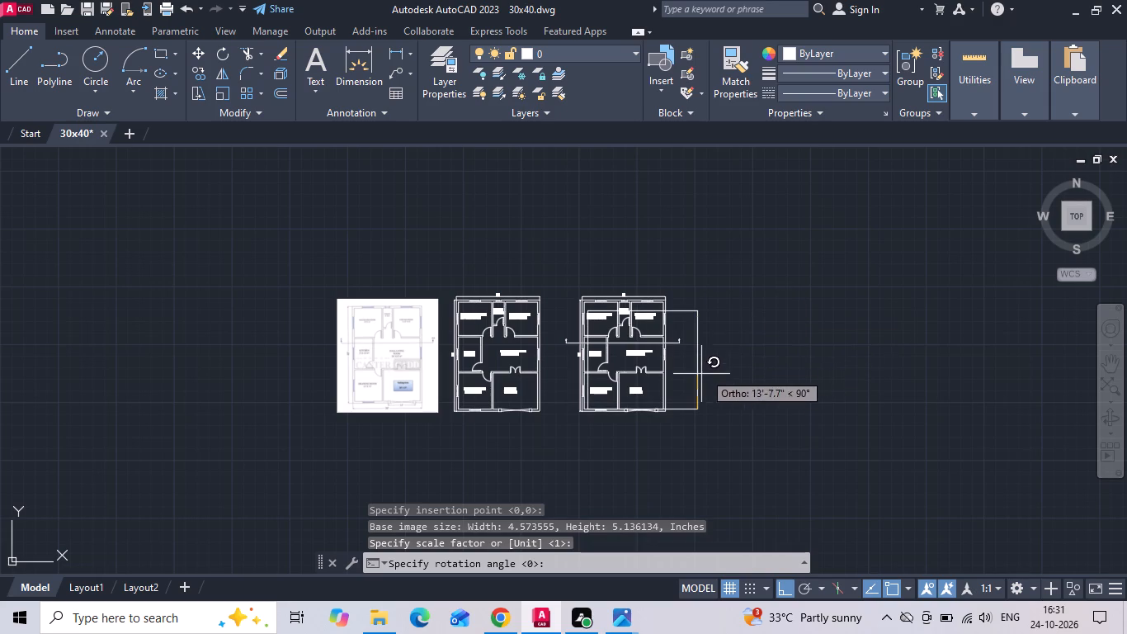
left_click(843, 319)
scroll(746, 331, "up", 4)
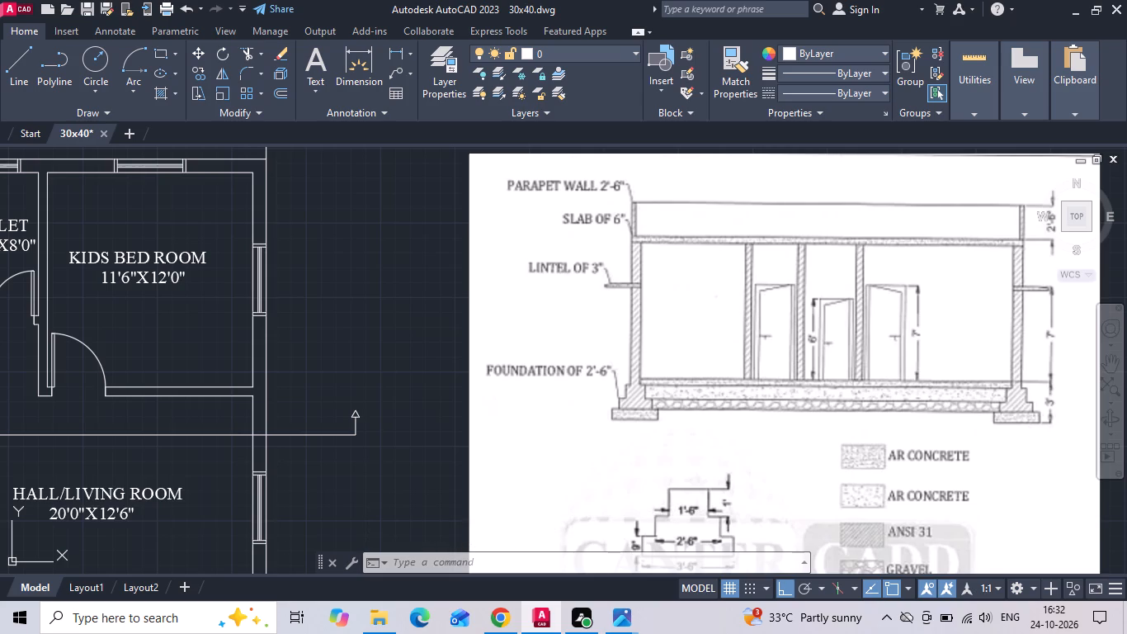
Save the 30x40 drawing.
key("ctrl+s")
scroll(811, 235, "down", 1)
scroll(878, 337, "down", 1)
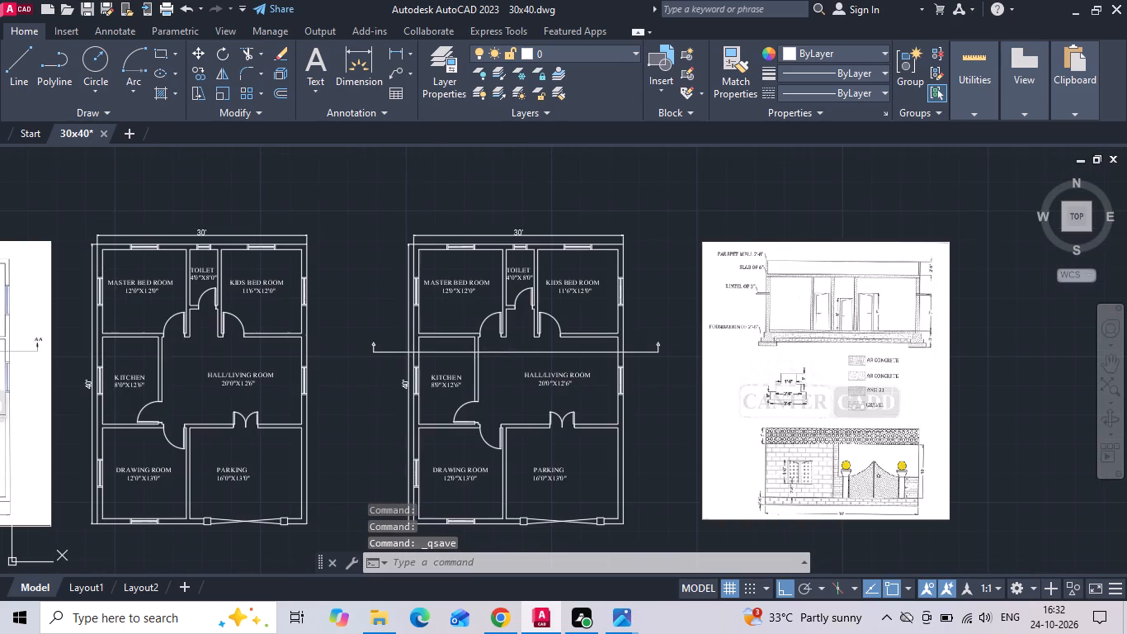
Draw vertical construction lines through the outer and inner faces of the left exterior wall on the plan with the section line.
middle_click_drag(545, 389, 515, 308)
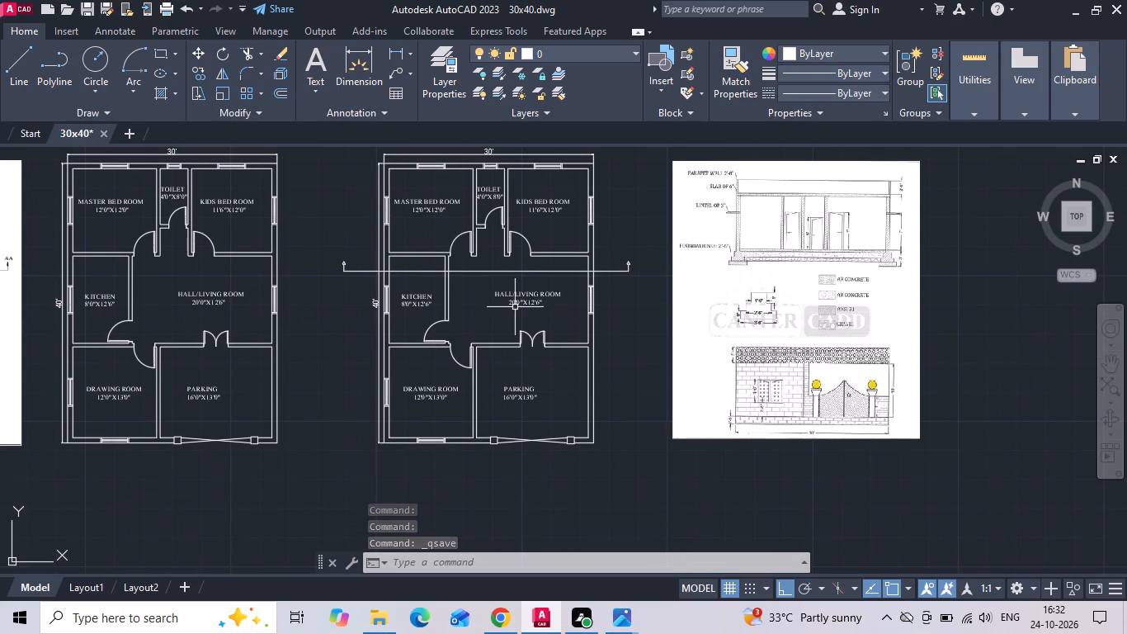
middle_click_drag(479, 355, 478, 299)
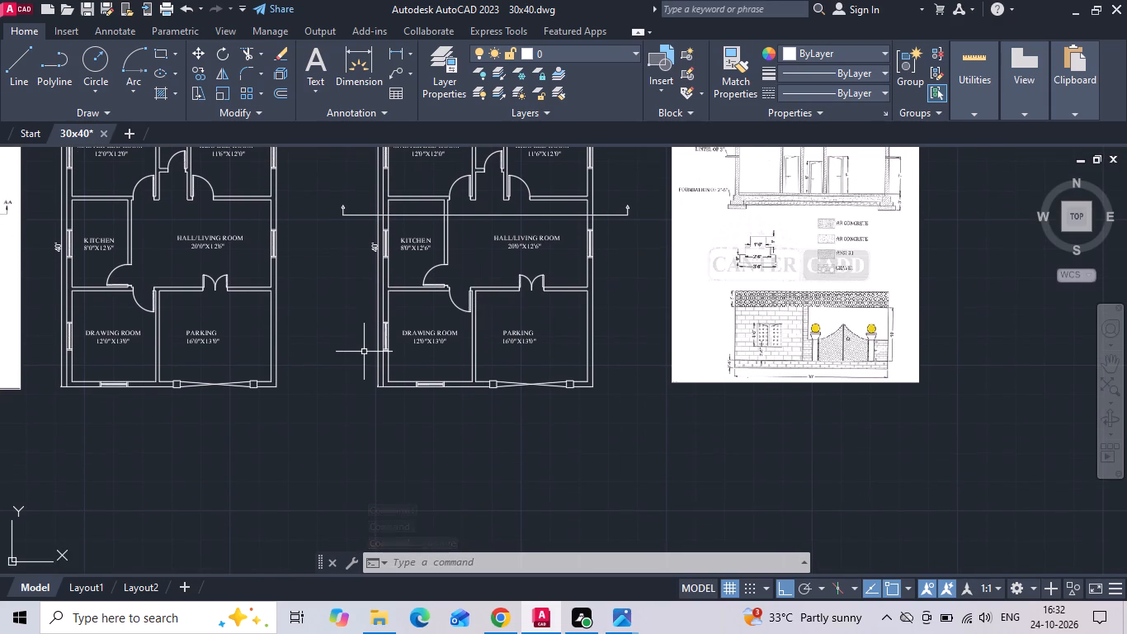
type("XL")
key("space")
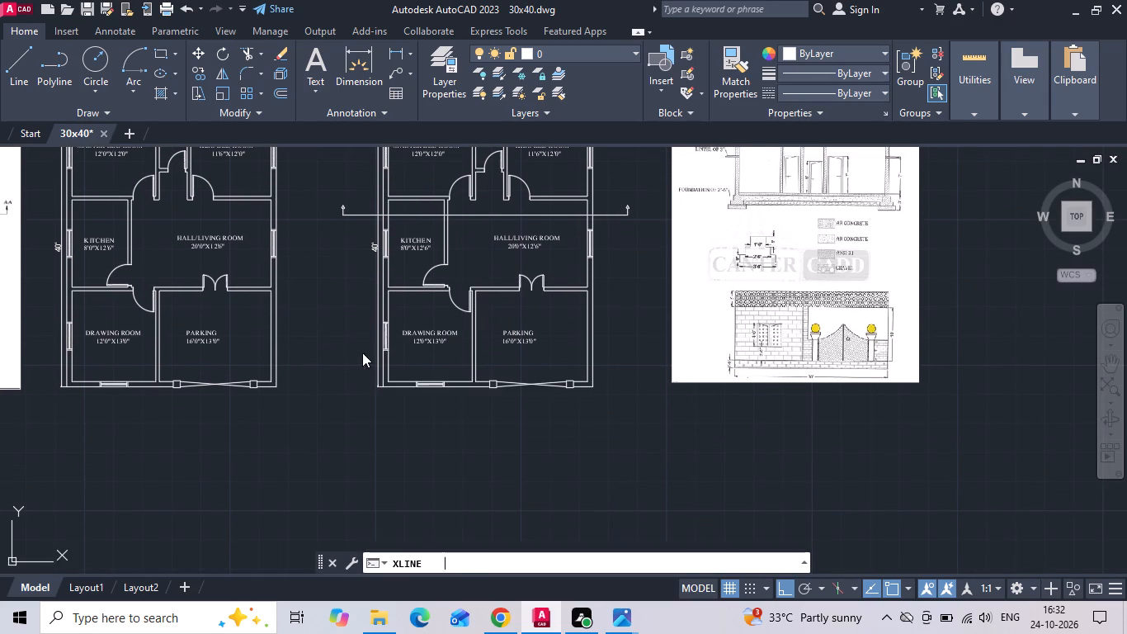
type("V")
key("space")
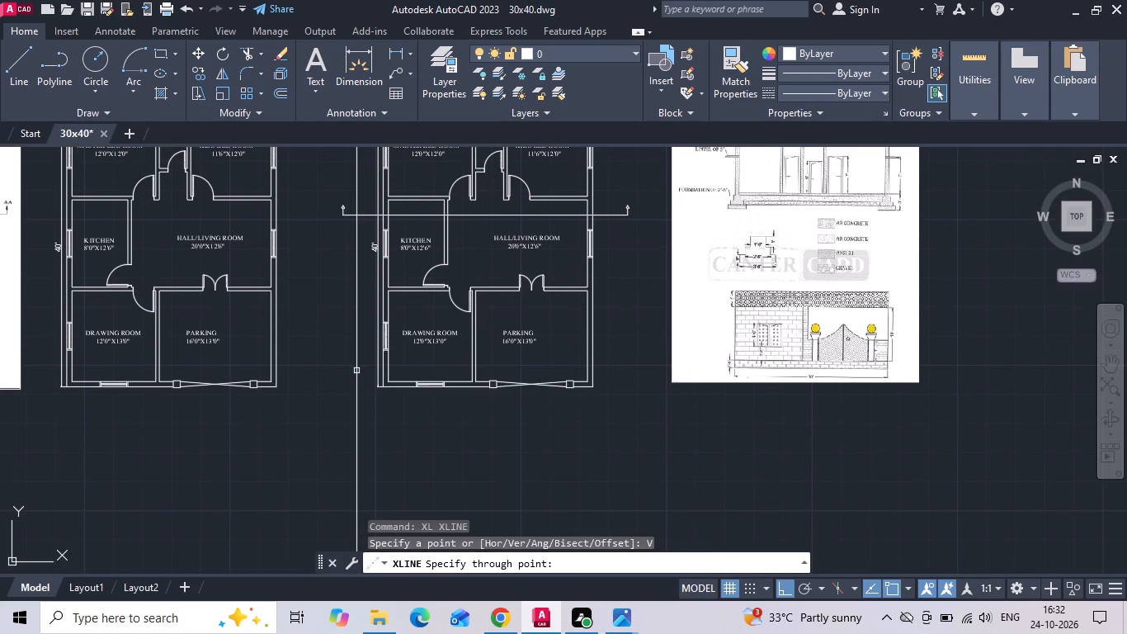
scroll(372, 376, "up", 3)
left_click(403, 419)
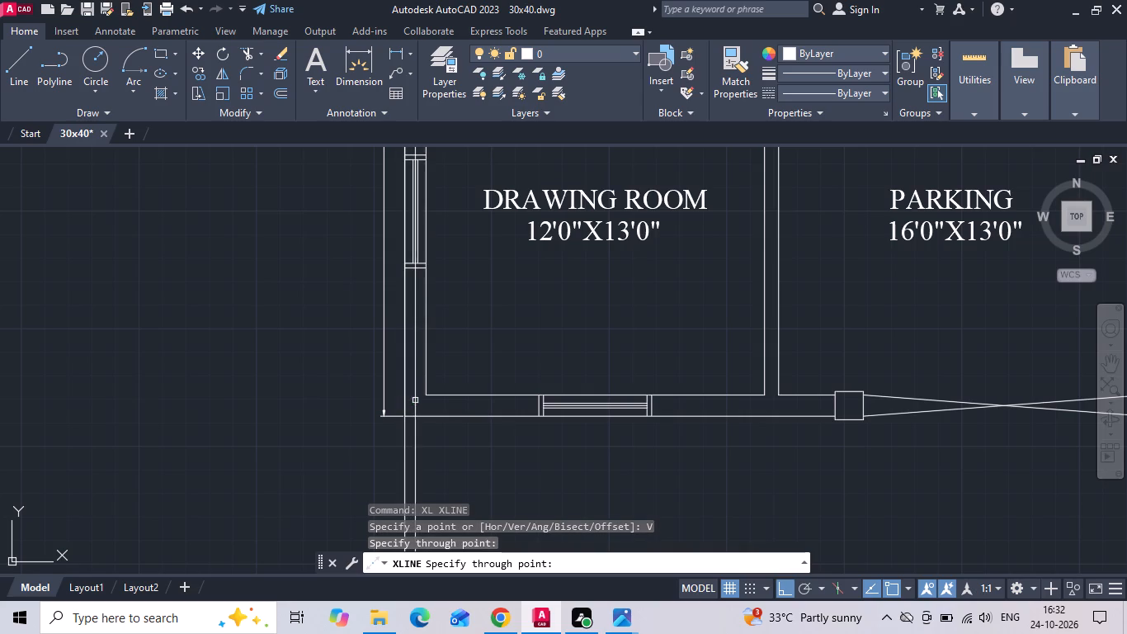
left_click(427, 395)
Add vertical construction lines through the kitchen's right wall faces, both master bedroom door jambs, and the faces of the wall between master bedroom and toilet.
scroll(409, 394, "down", 2)
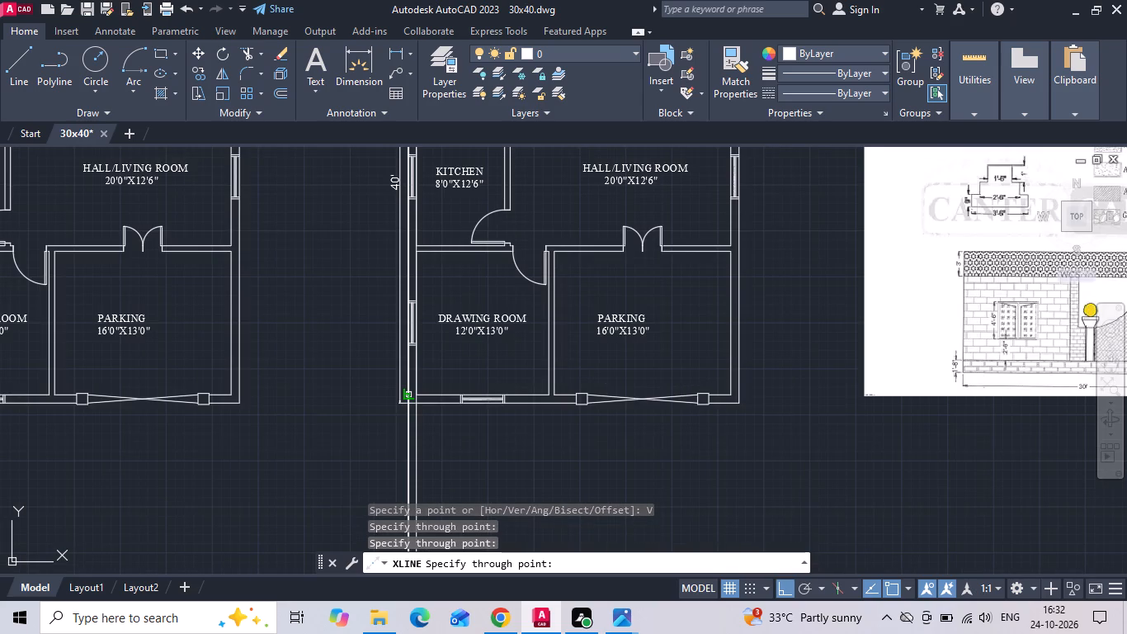
scroll(408, 394, "down", 1)
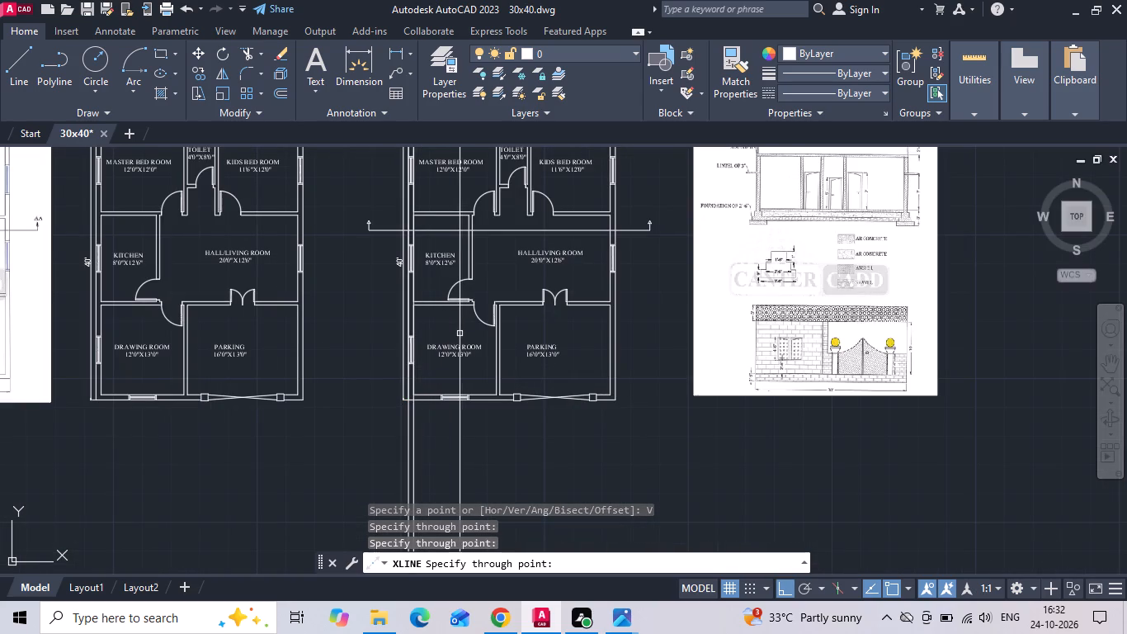
scroll(468, 206, "up", 3)
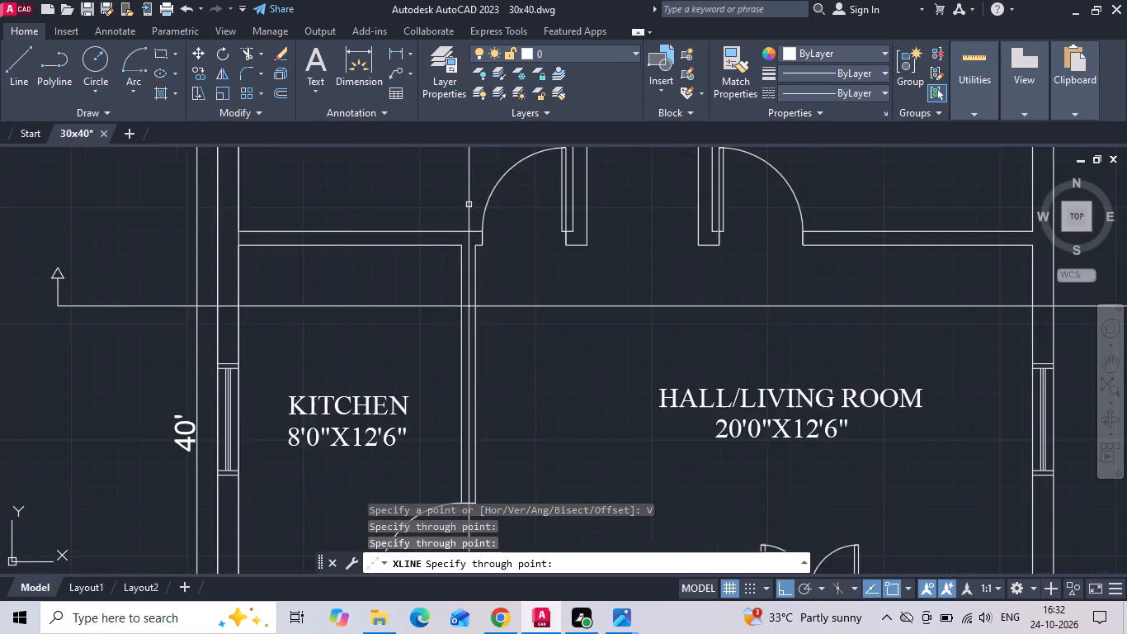
scroll(469, 205, "up", 2)
left_click(449, 301)
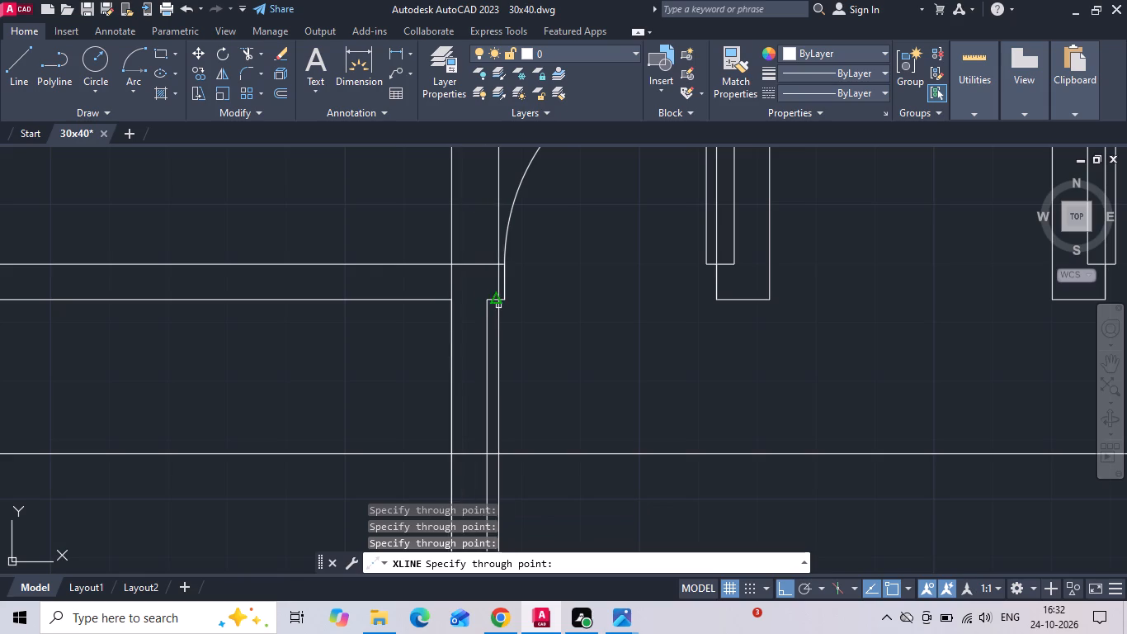
left_click(486, 302)
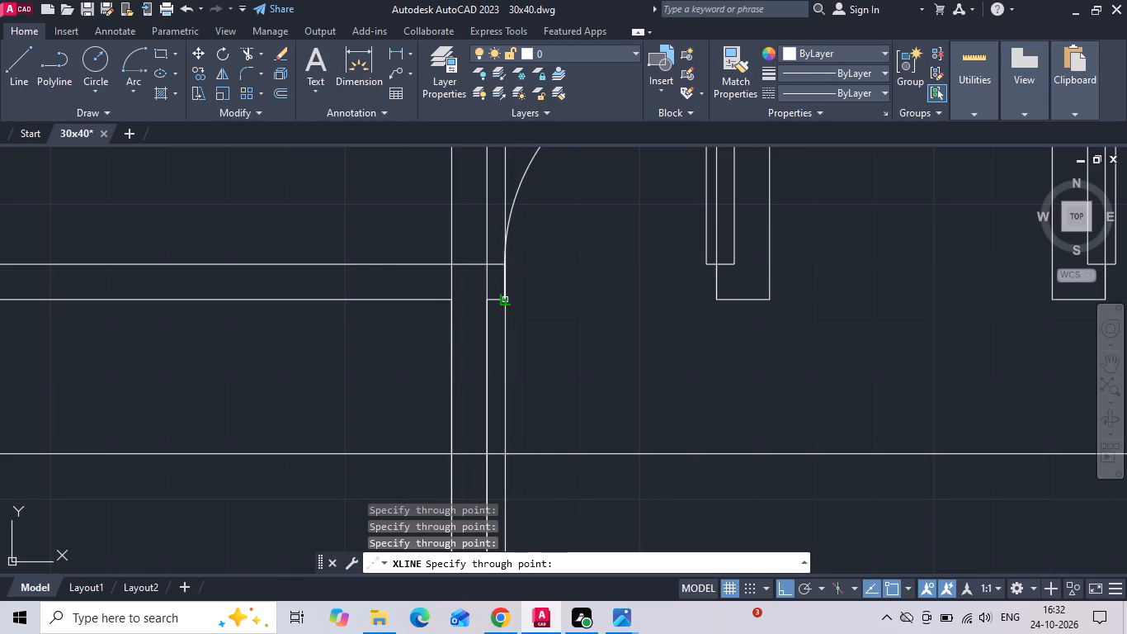
left_click(510, 303)
left_click(717, 307)
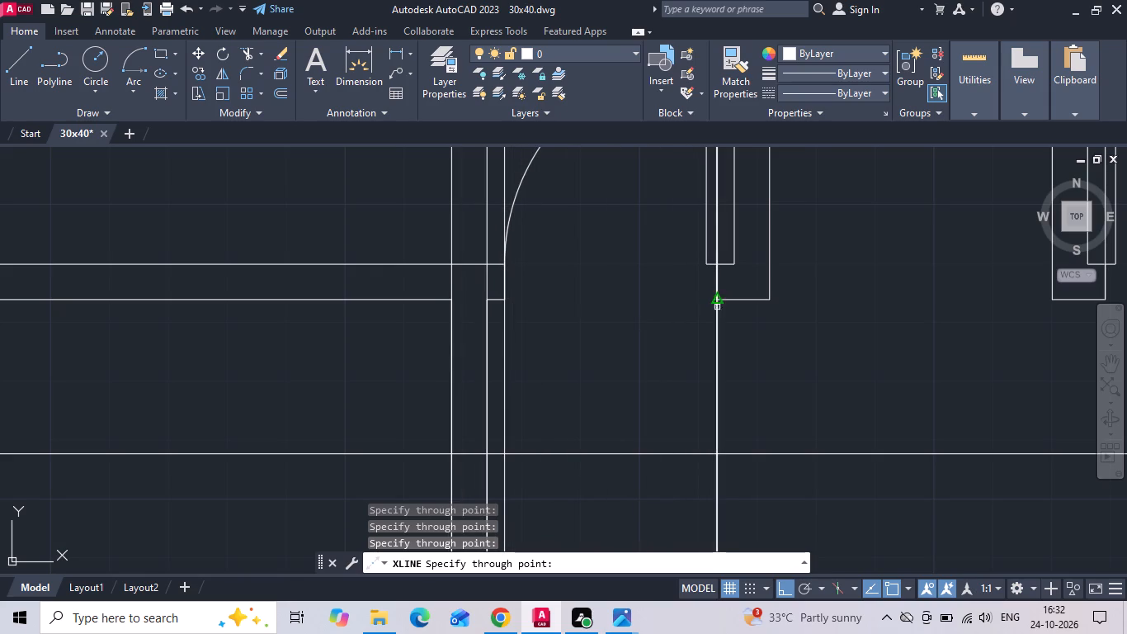
left_click(734, 263)
left_click(775, 302)
Add vertical construction lines through the wall faces between toilet and kids bedroom, the kids bedroom door jambs, and the toilet door jambs.
scroll(493, 300, "down", 2)
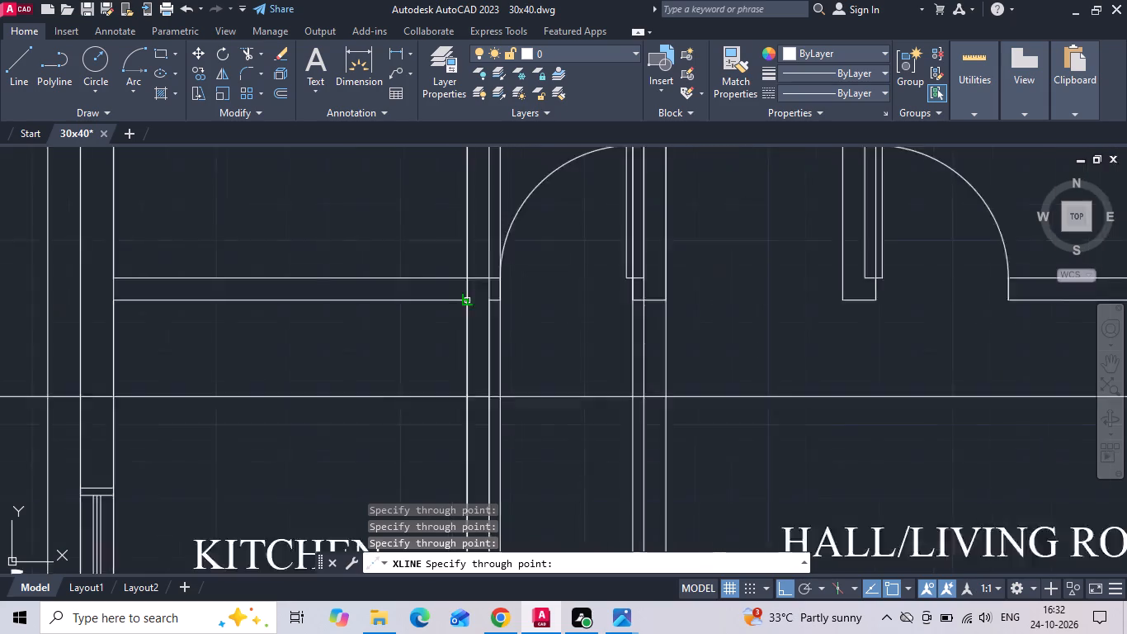
scroll(460, 300, "down", 1)
scroll(560, 291, "down", 1)
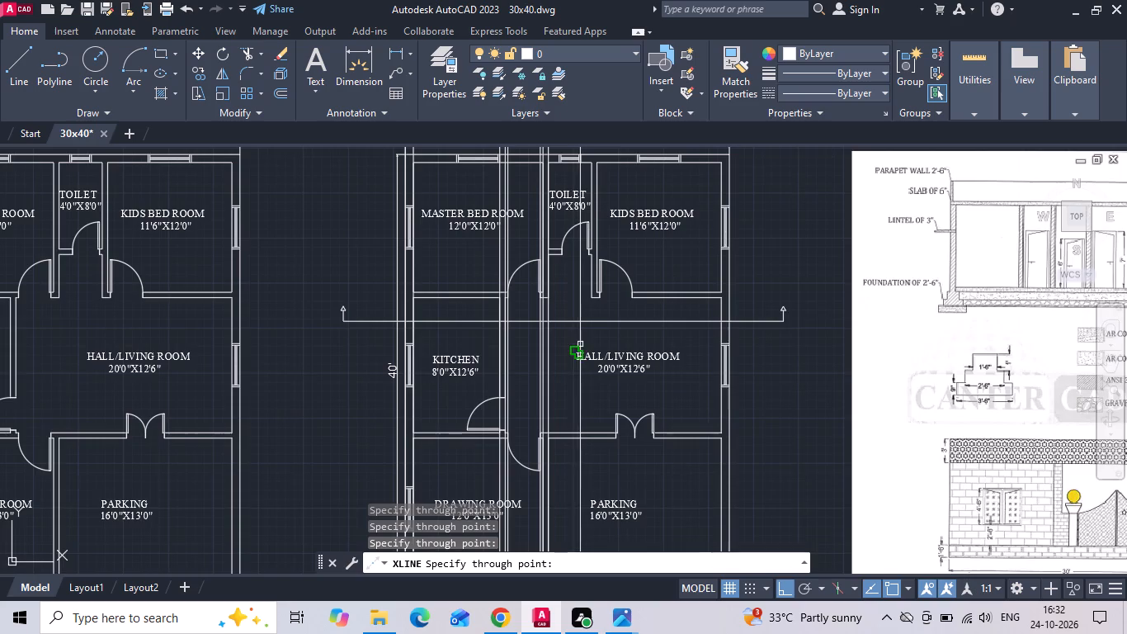
middle_click_drag(580, 347, 495, 351)
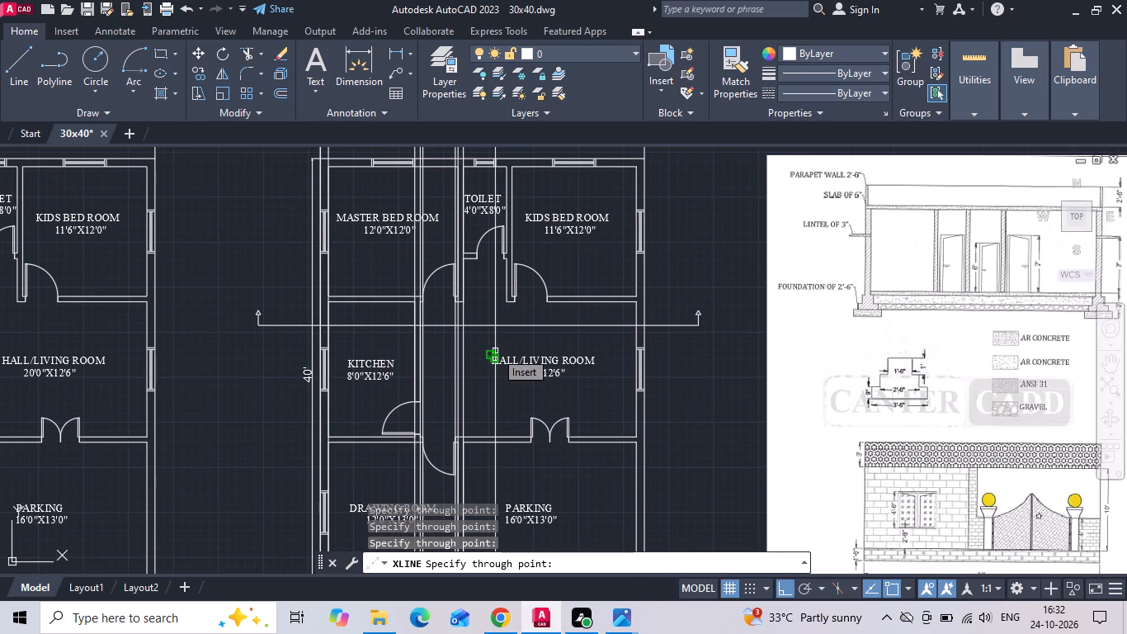
scroll(489, 278, "up", 3)
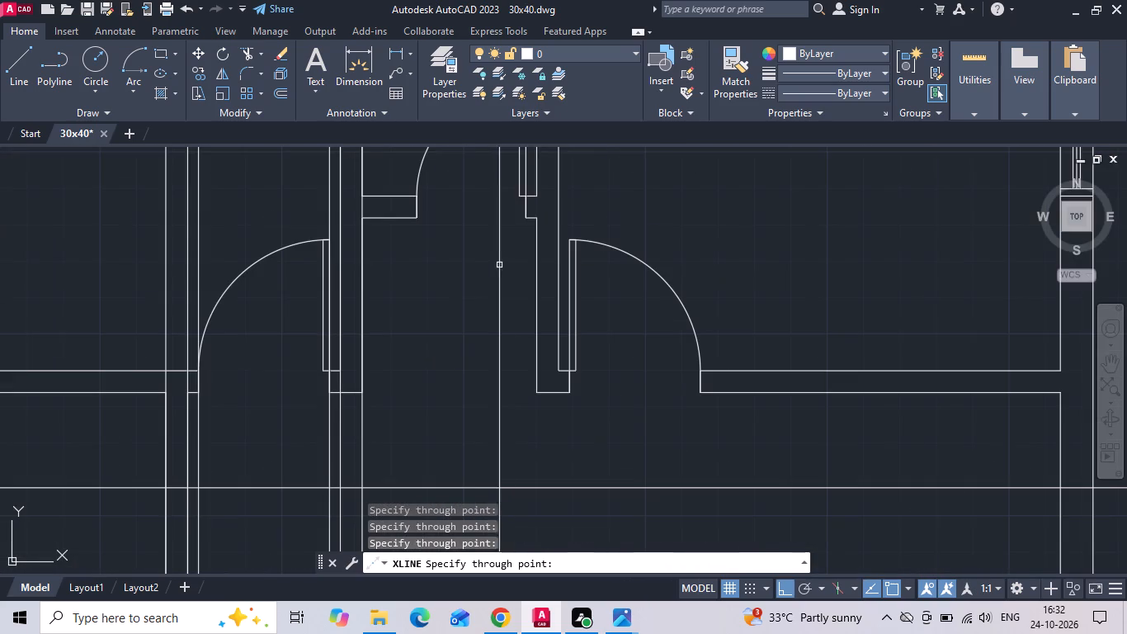
left_click(534, 394)
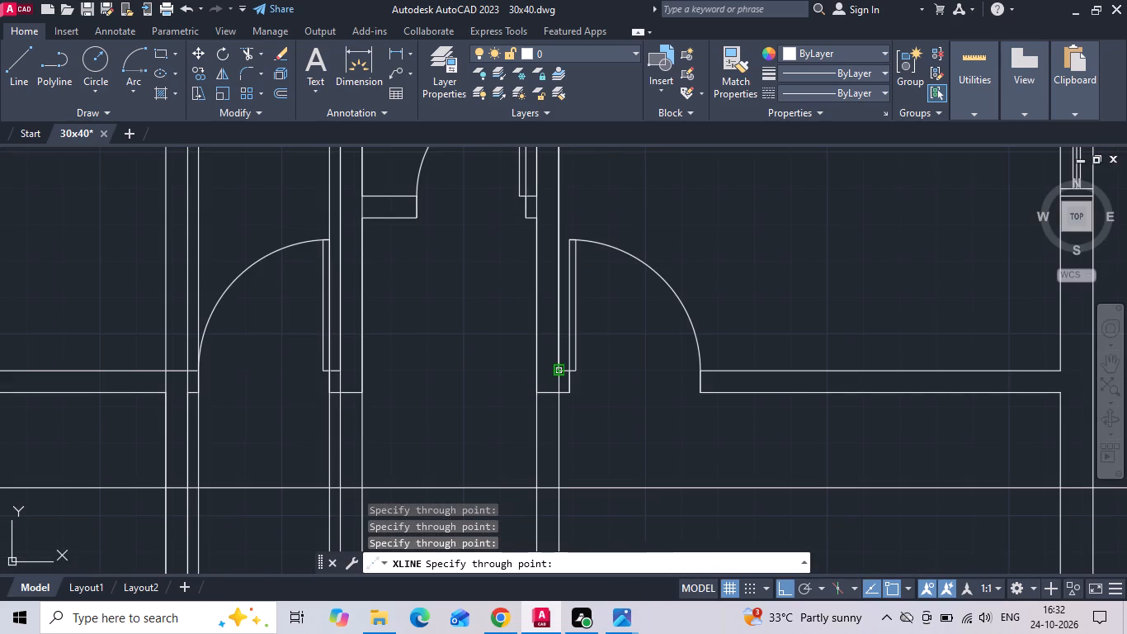
left_click(555, 368)
scroll(458, 318, "down", 2)
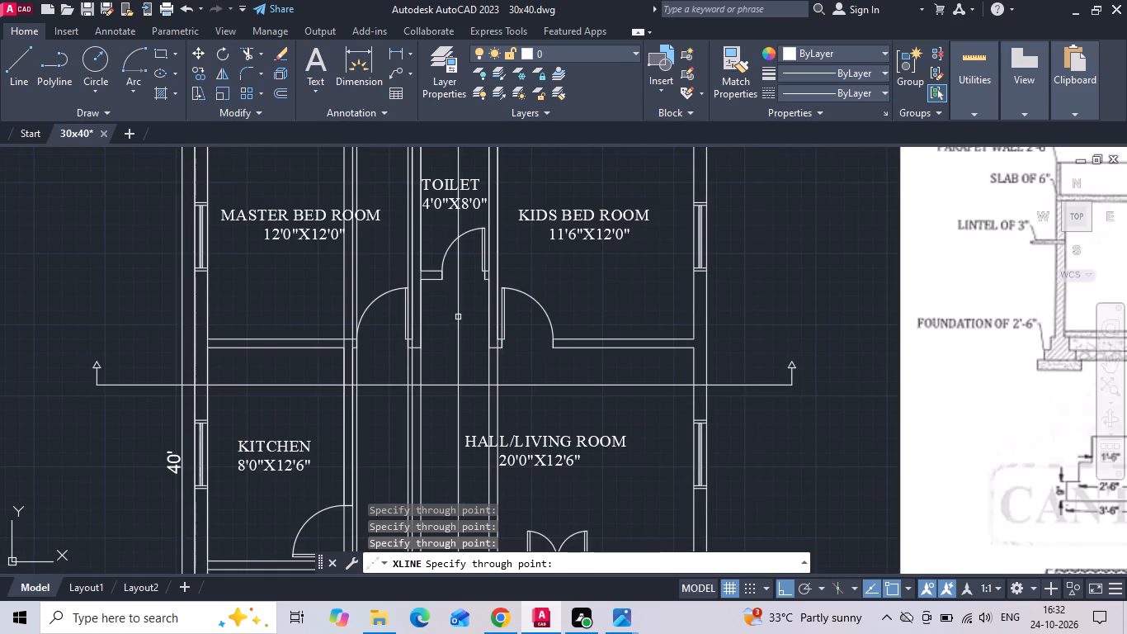
scroll(500, 343, "up", 2)
left_click(500, 356)
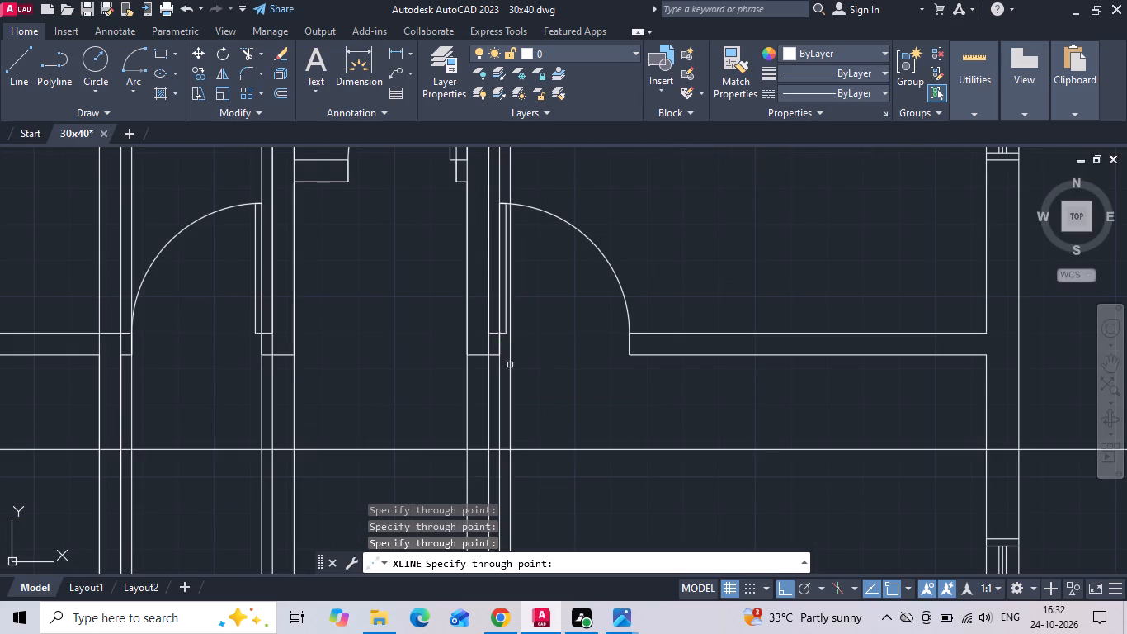
left_click(626, 353)
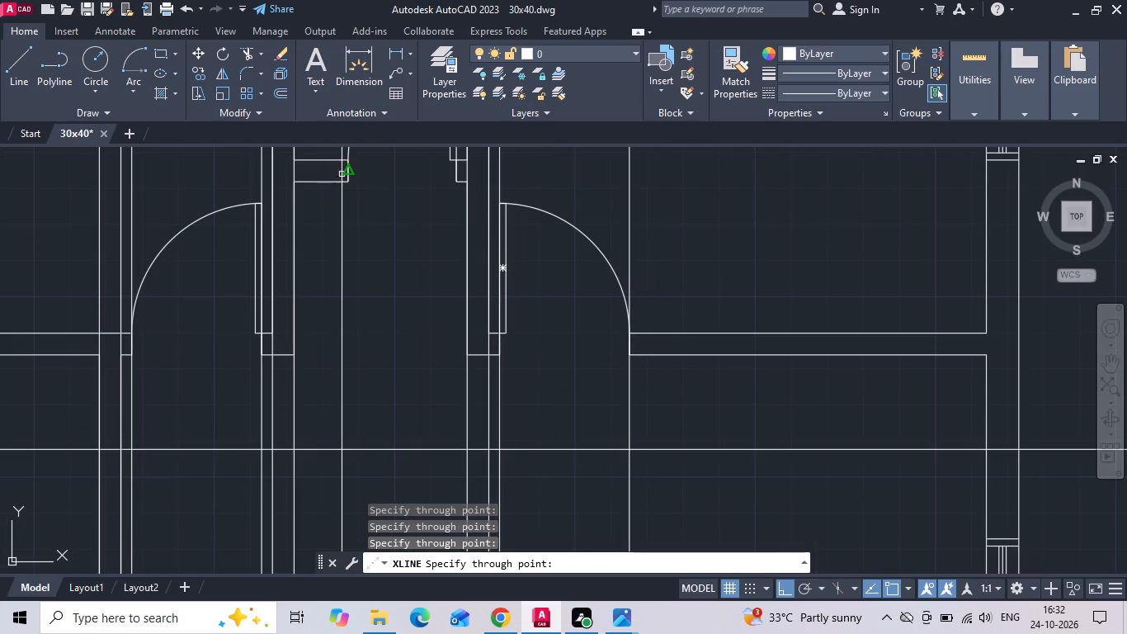
left_click(345, 183)
left_click(452, 181)
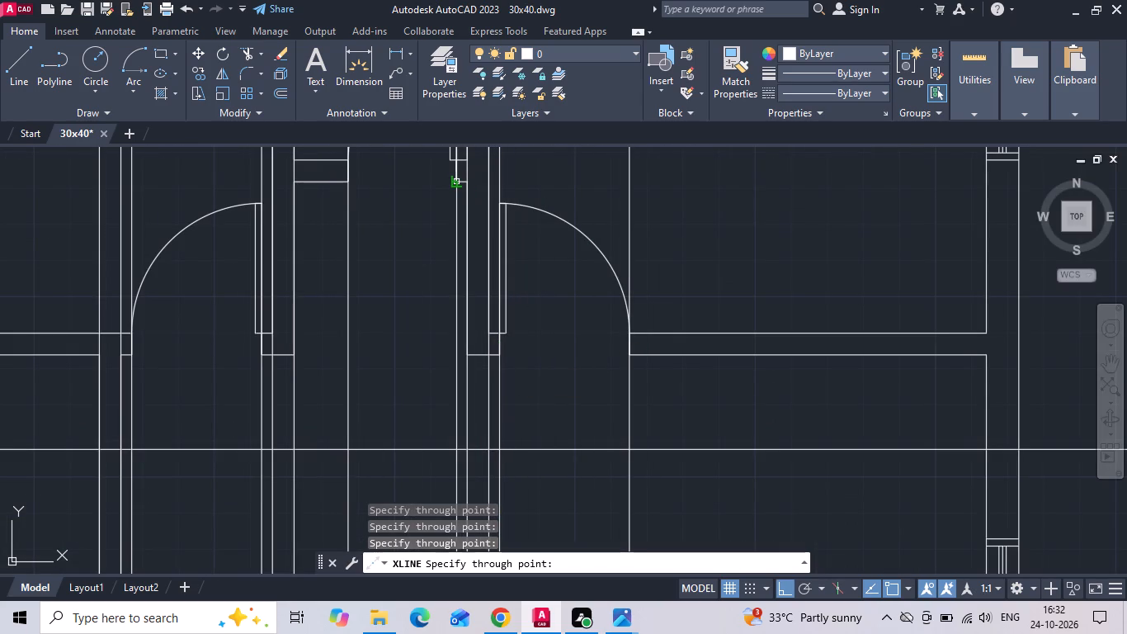
Add vertical construction lines through the inner and outer faces of the right exterior wall and finish the construction lines.
scroll(504, 235, "down", 1)
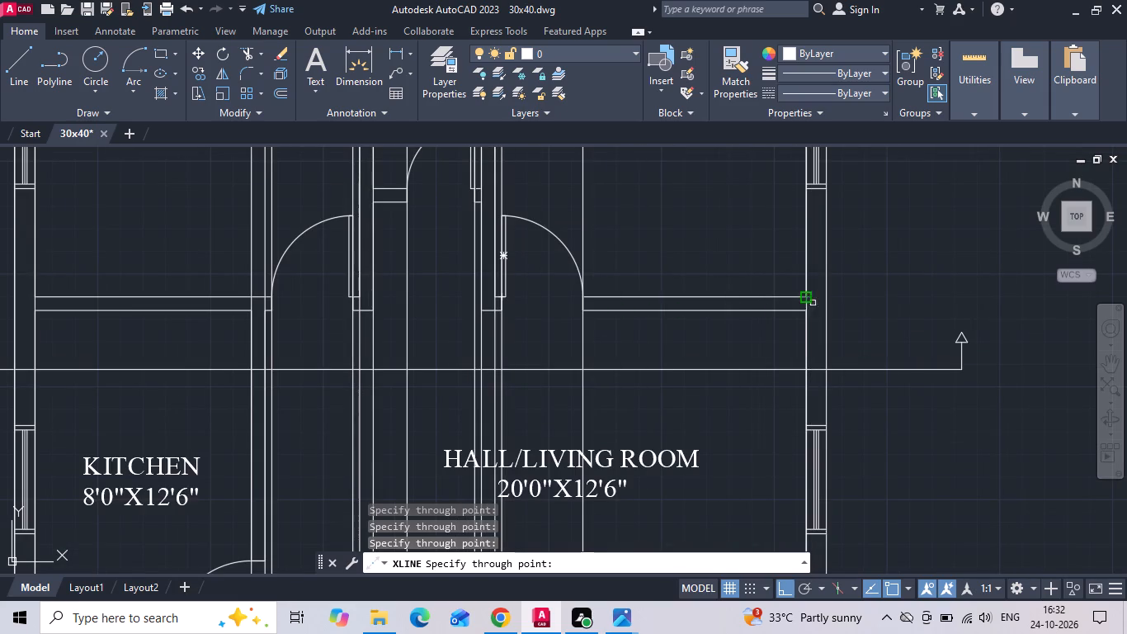
left_click(807, 314)
middle_click_drag(837, 338, 837, 241)
scroll(837, 329, "up", 2)
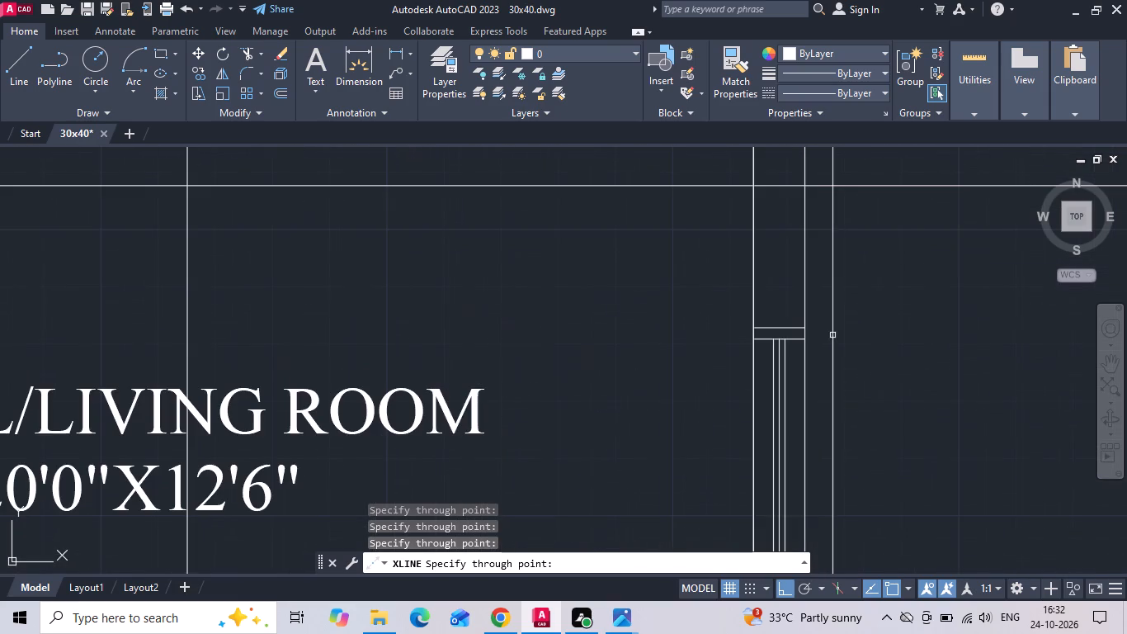
left_click(809, 329)
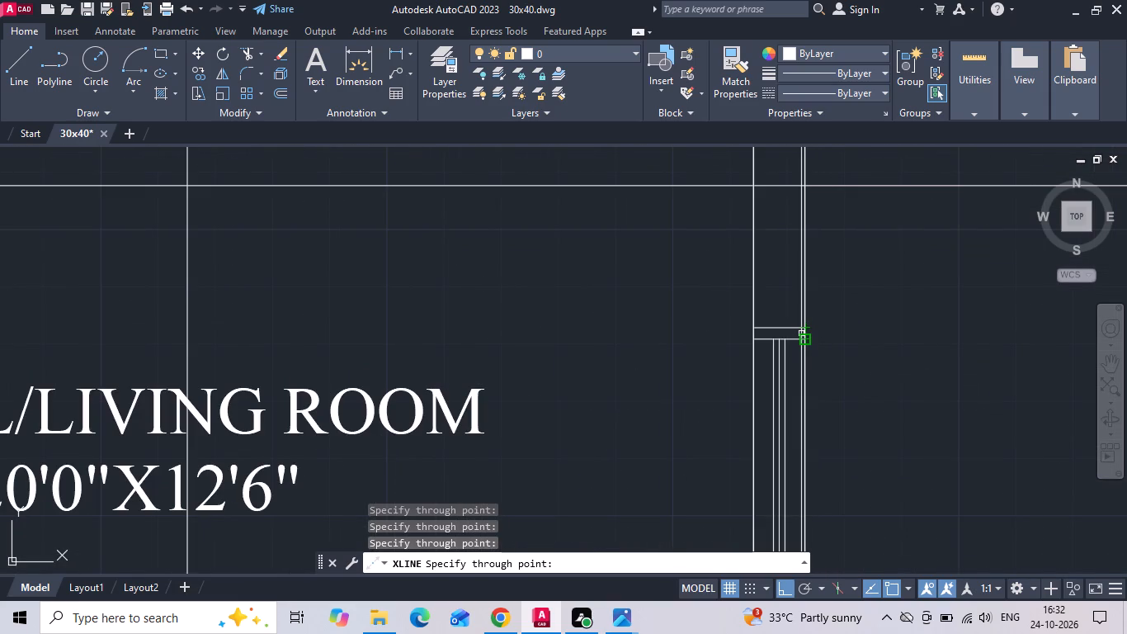
key("Escape")
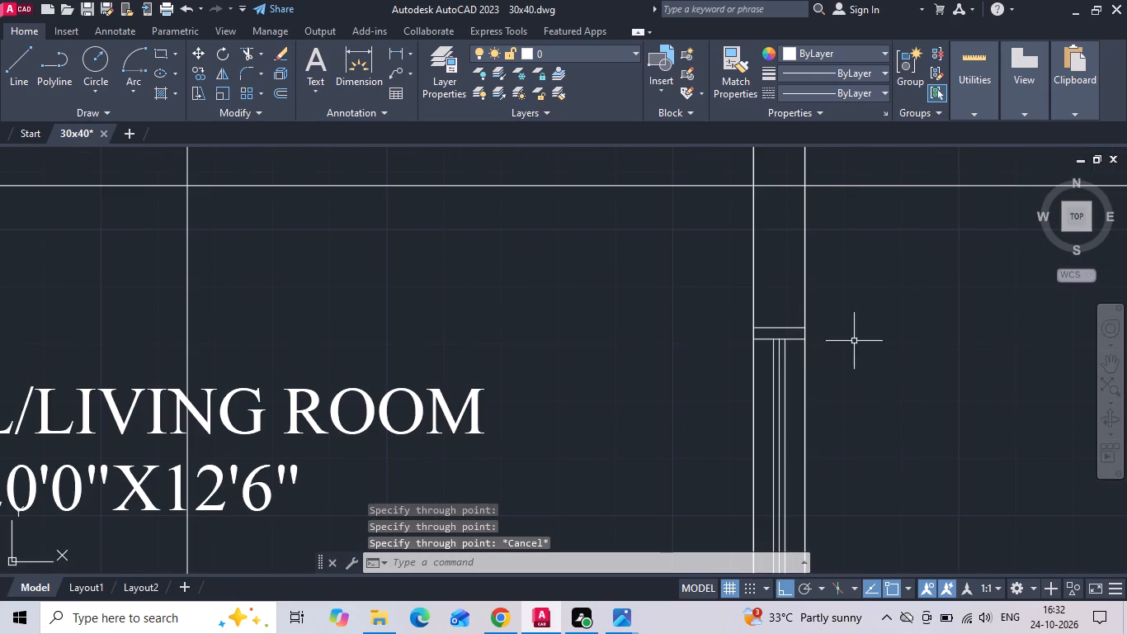
Draw a horizontal line about 46' long below the plan, crossing all the vertical construction lines.
scroll(791, 298, "down", 1)
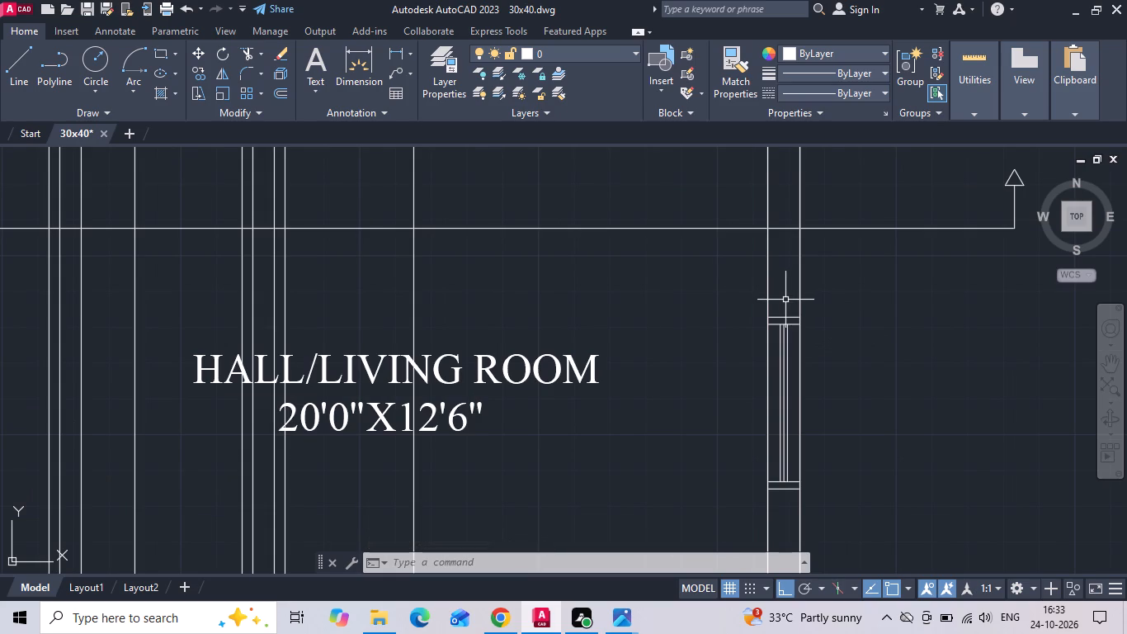
scroll(781, 305, "down", 2)
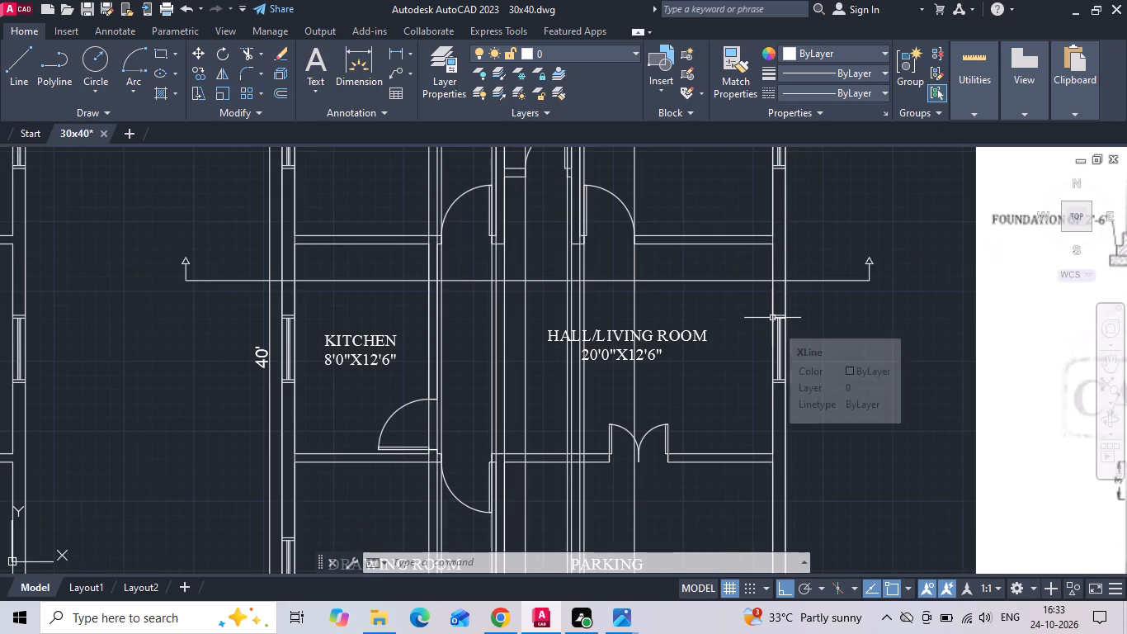
middle_click_drag(706, 397, 668, 297)
scroll(663, 282, "down", 2)
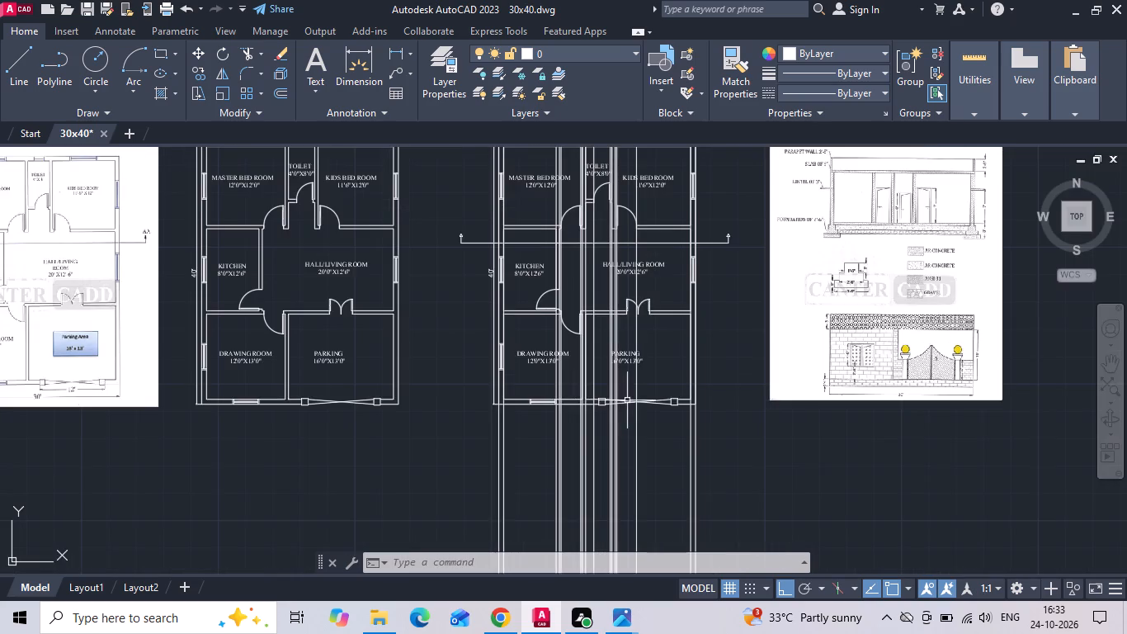
middle_click_drag(624, 405, 601, 332)
type("L")
key("space")
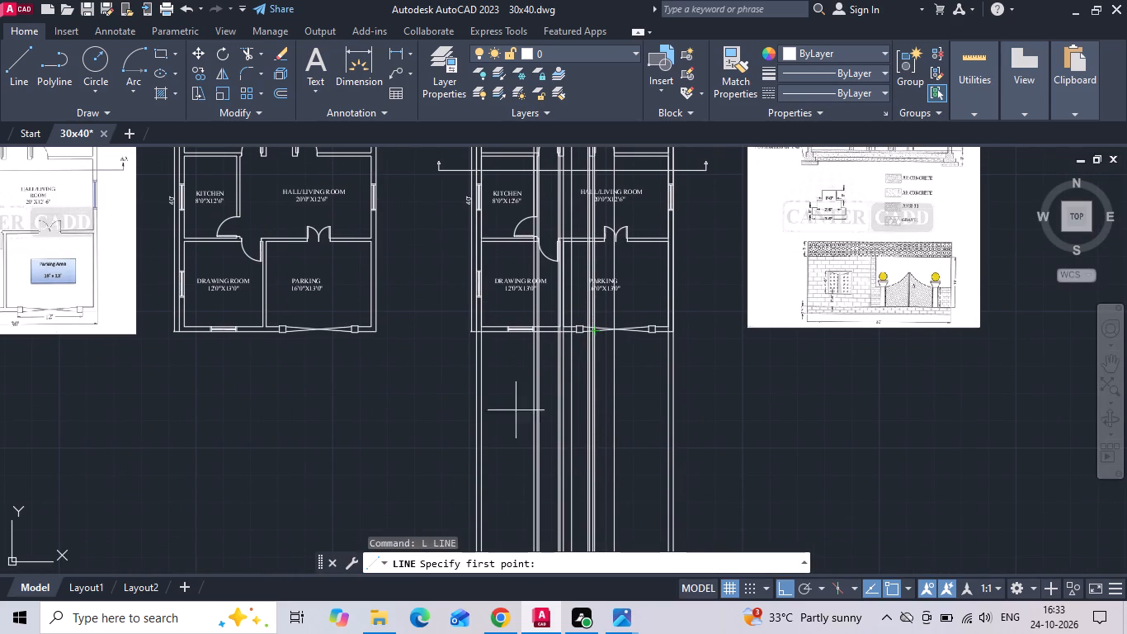
left_click(431, 429)
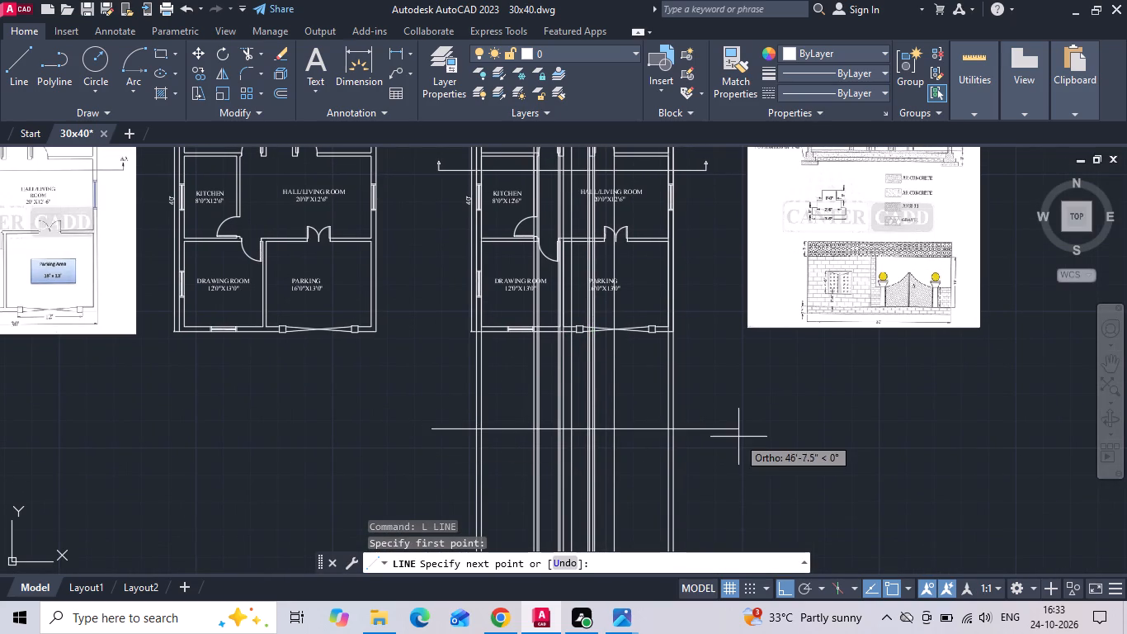
left_click(737, 437)
key("Escape")
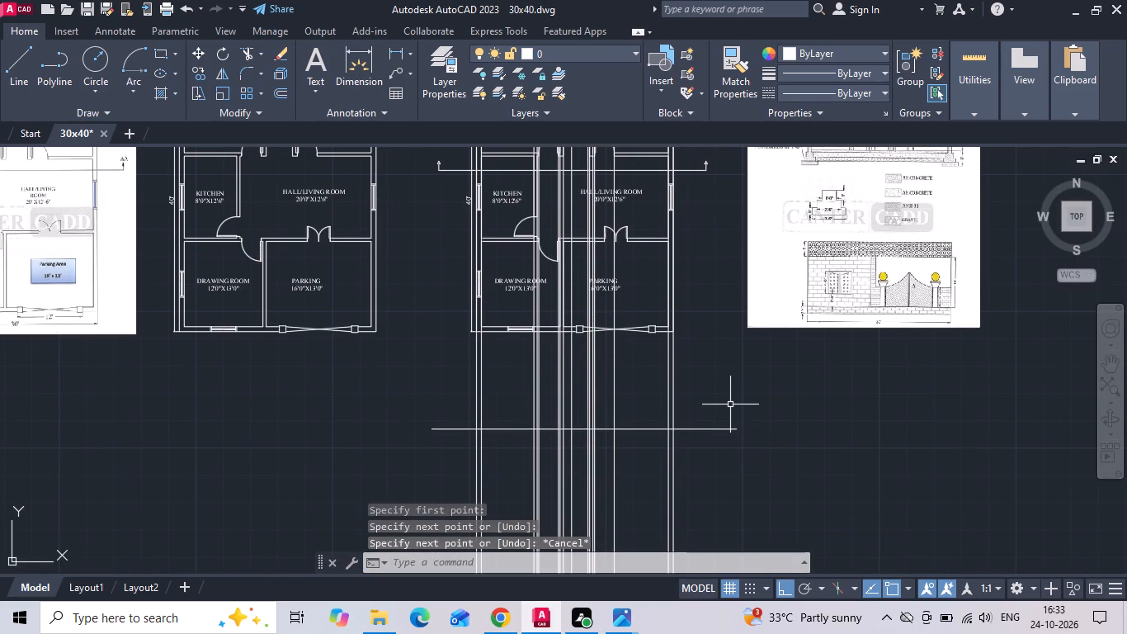
Following the section reference, offset the horizontal base line below the plan 10' upward to mark the slab's underside.
scroll(553, 429, "down", 1)
scroll(753, 263, "up", 1)
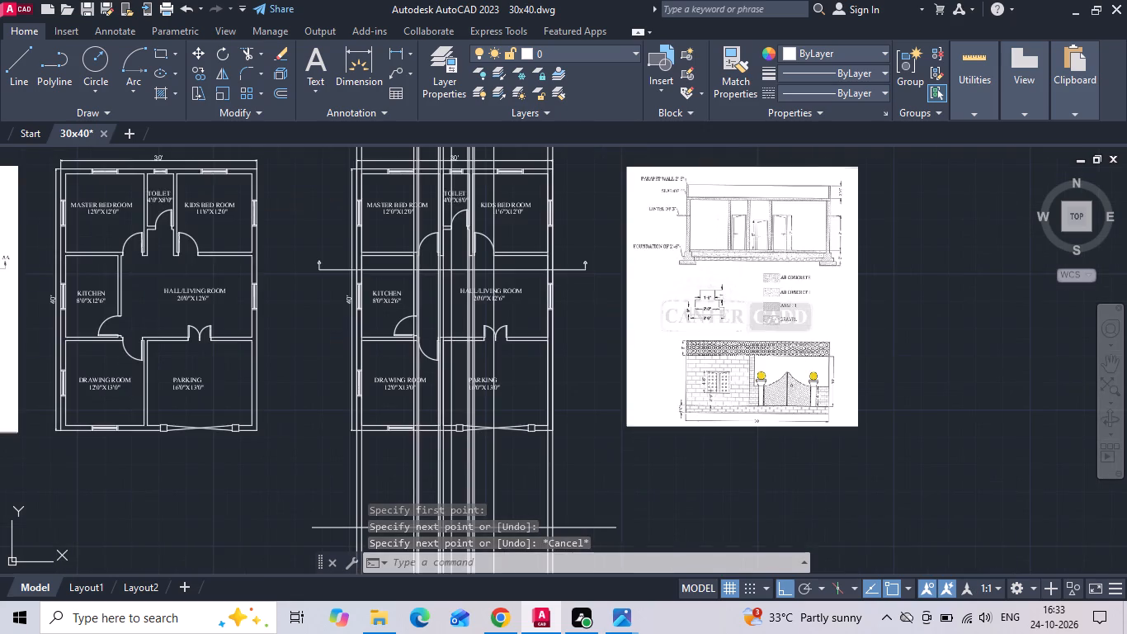
scroll(799, 230, "up", 2)
middle_click_drag(803, 230, 701, 253)
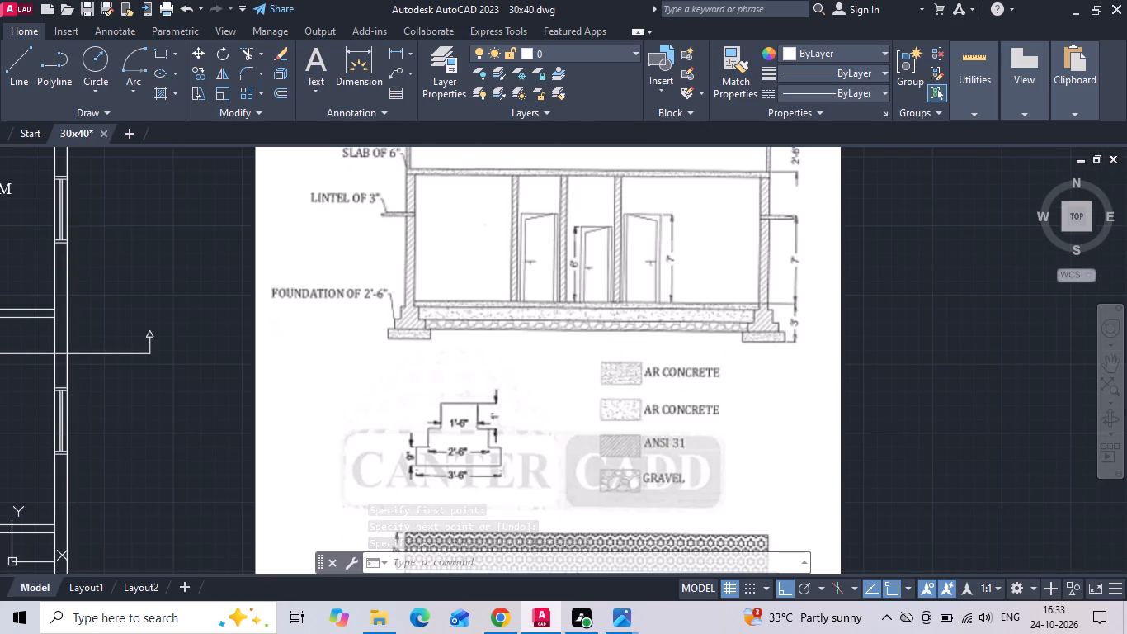
middle_click_drag(554, 263, 559, 298)
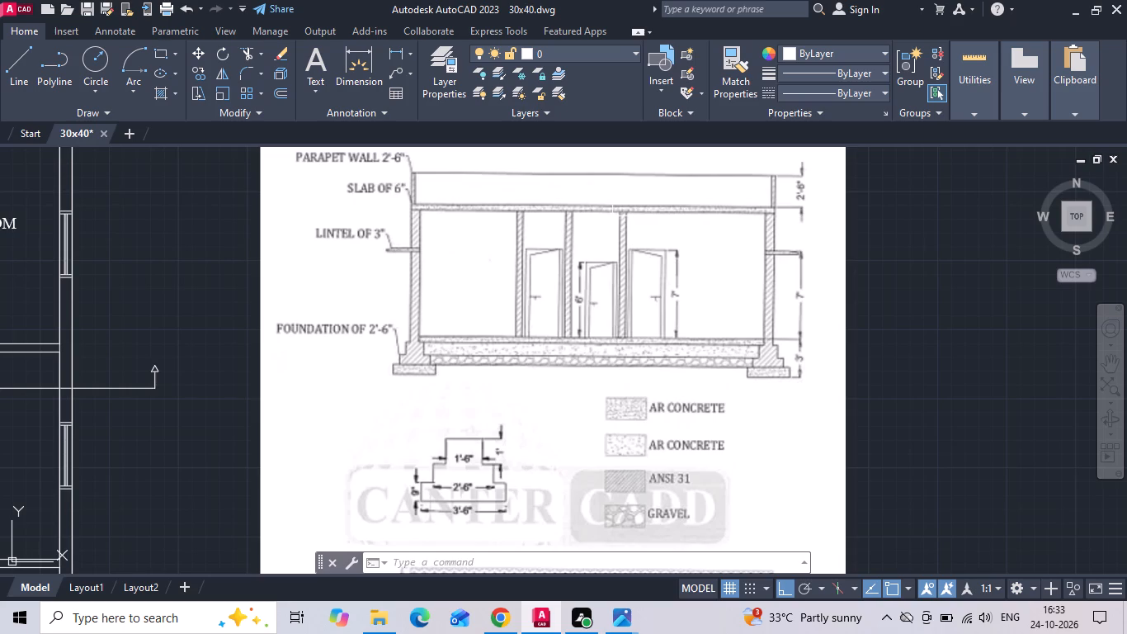
scroll(642, 211, "down", 3)
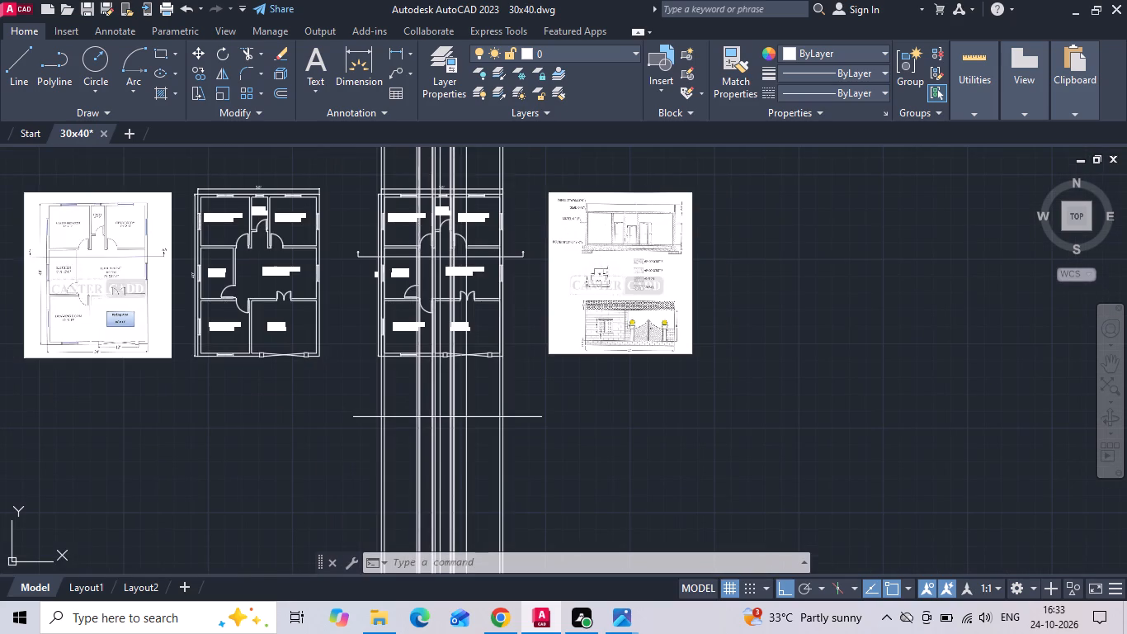
scroll(436, 404, "up", 3)
type("O")
key("space")
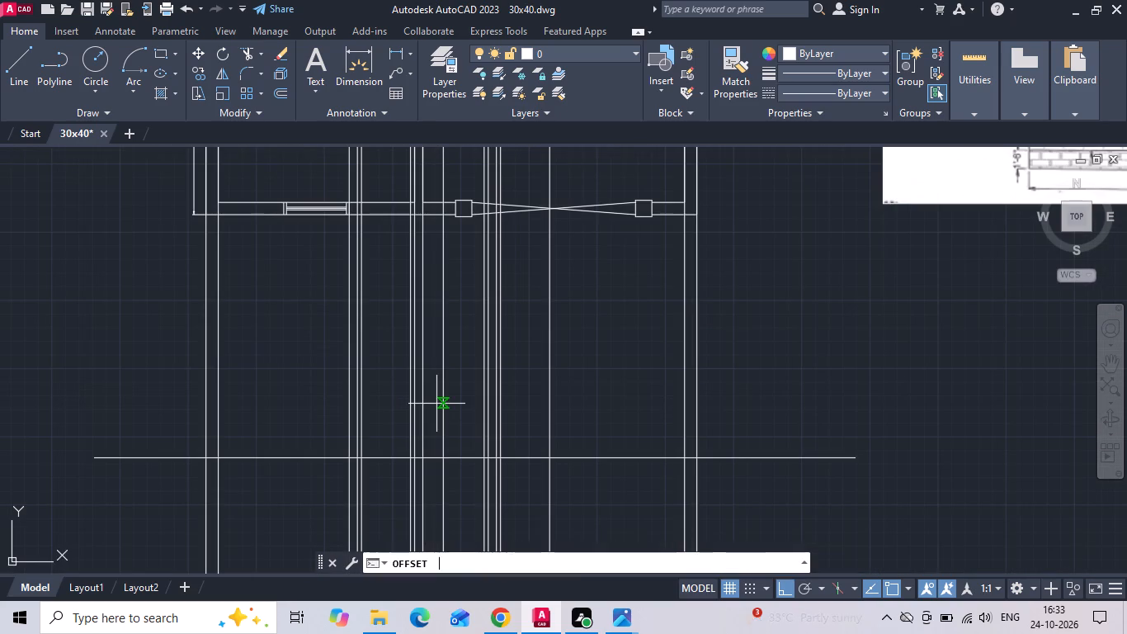
type("10'")
key("Return")
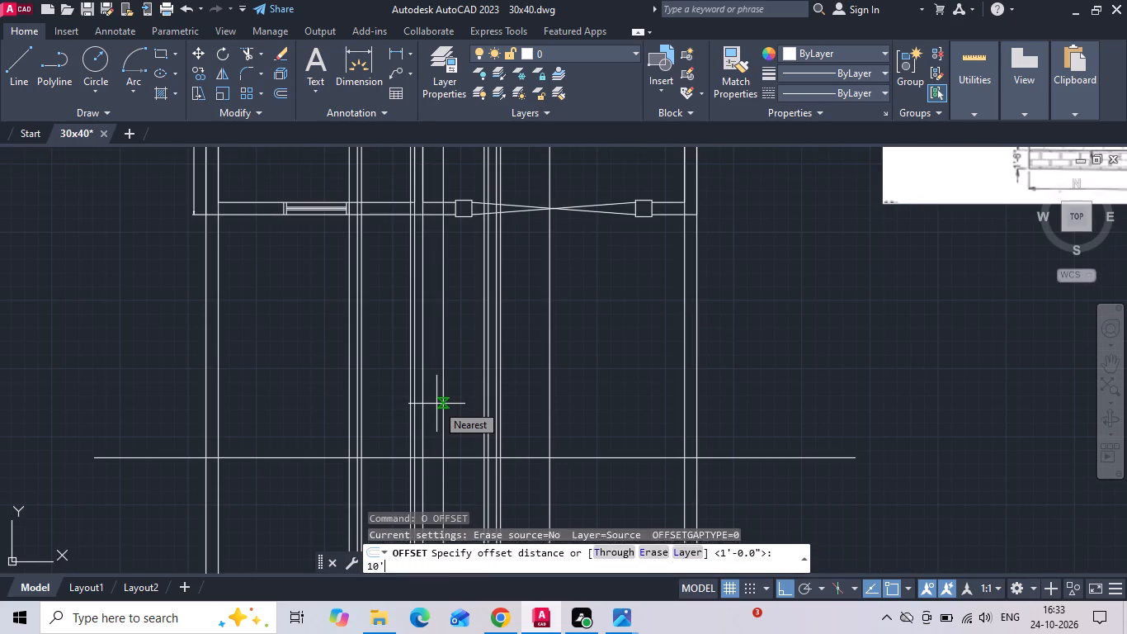
left_click_drag(563, 459, 566, 438)
left_click(582, 384)
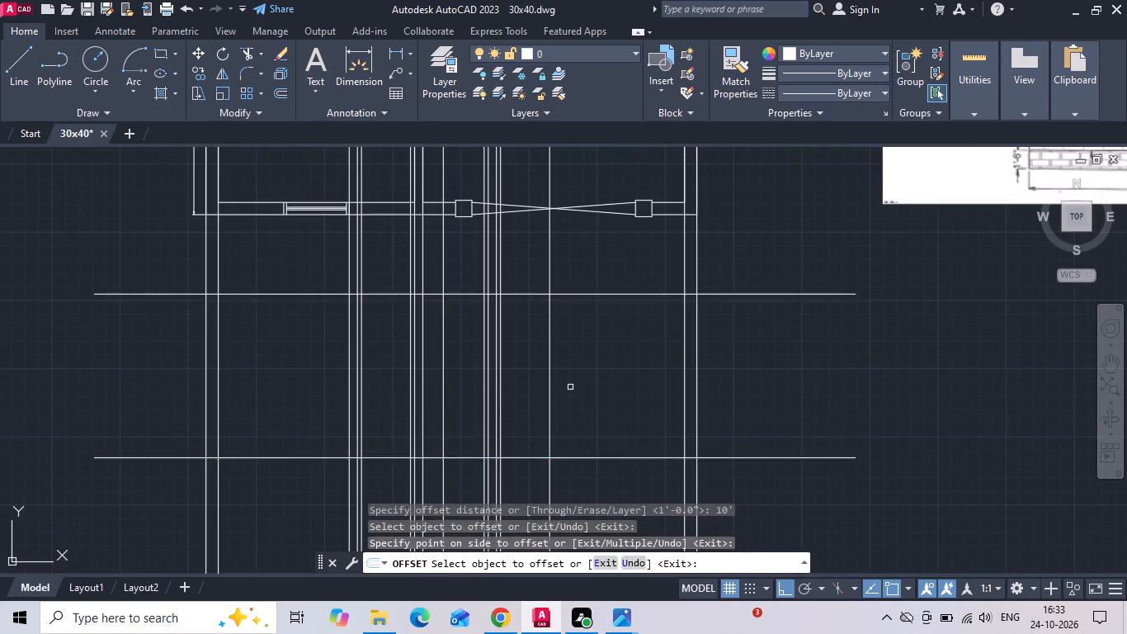
scroll(535, 391, "down", 3)
scroll(757, 216, "up", 3)
key("Escape")
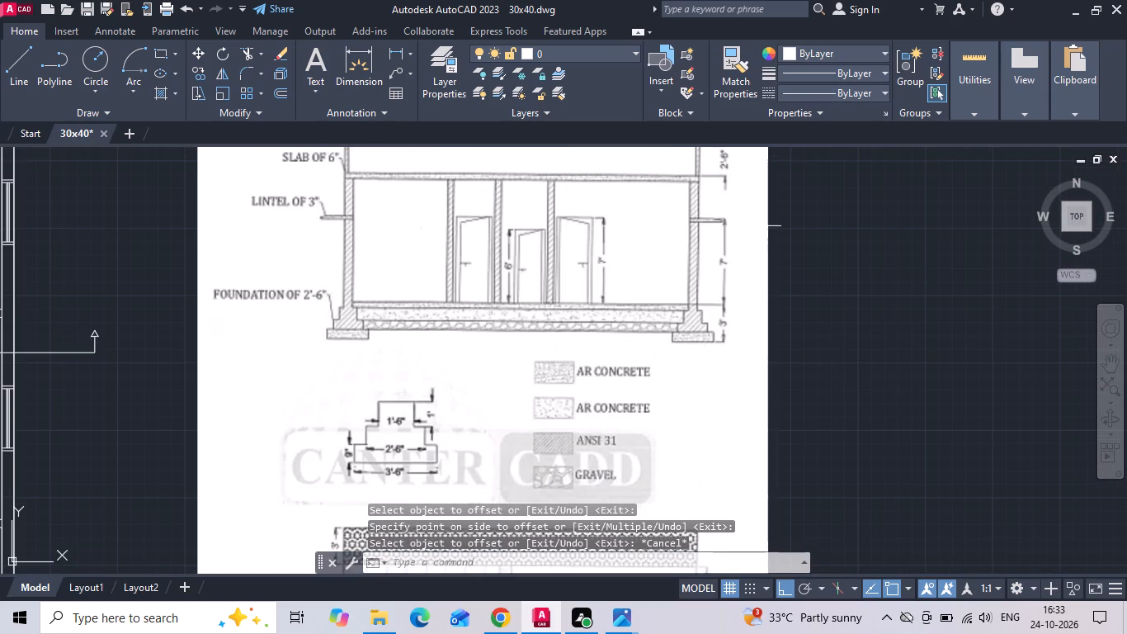
Offset the slab's underside line 6" upward for the slab thickness.
key("o")
key("space")
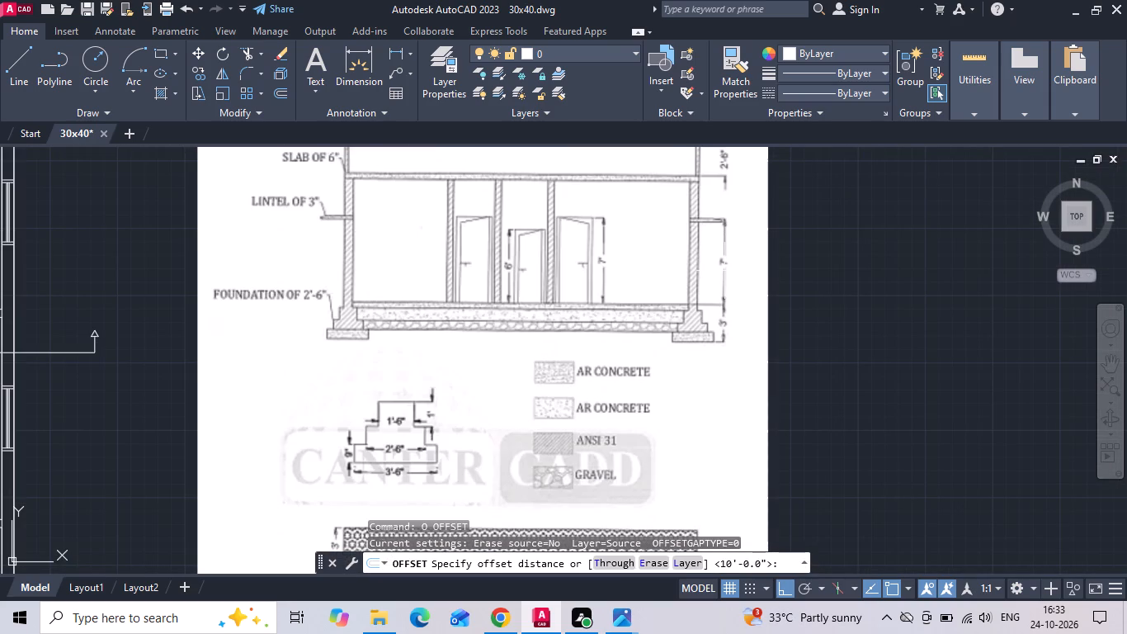
type("6")
key("space")
scroll(712, 291, "down", 2)
middle_click_drag(389, 362, 507, 312)
scroll(476, 468, "up", 2)
left_click_drag(549, 447, 548, 447)
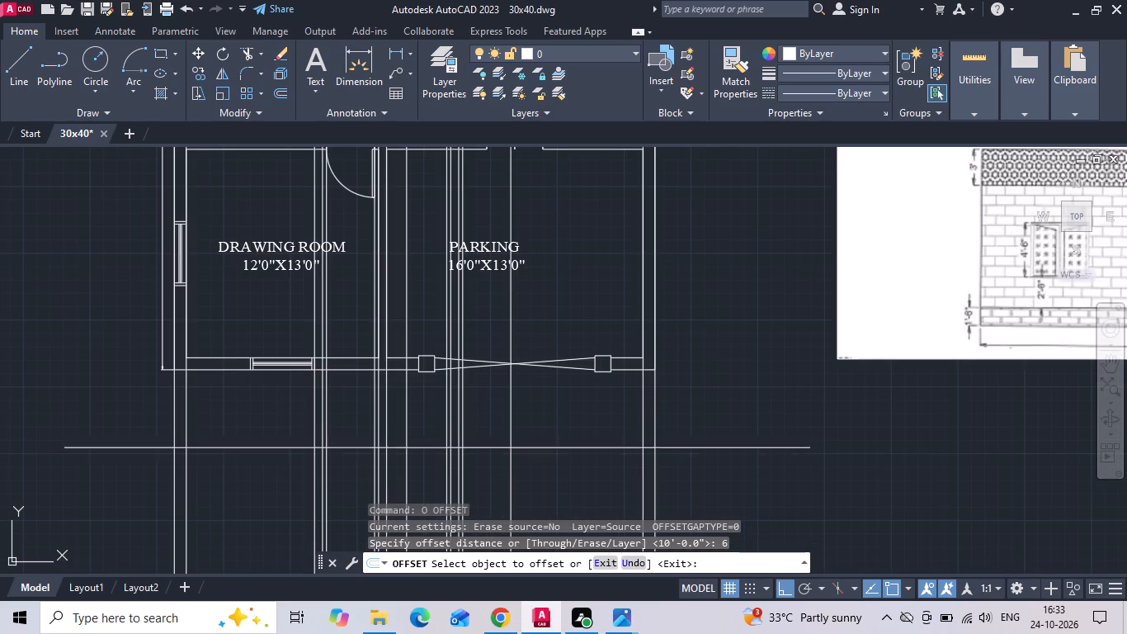
left_click_drag(548, 447, 550, 422)
left_click(554, 409)
key("Escape")
Offset the slab's top line 2'6" upward to mark the top of the parapet wall.
type("O")
key("space")
type("2'6")
key("space")
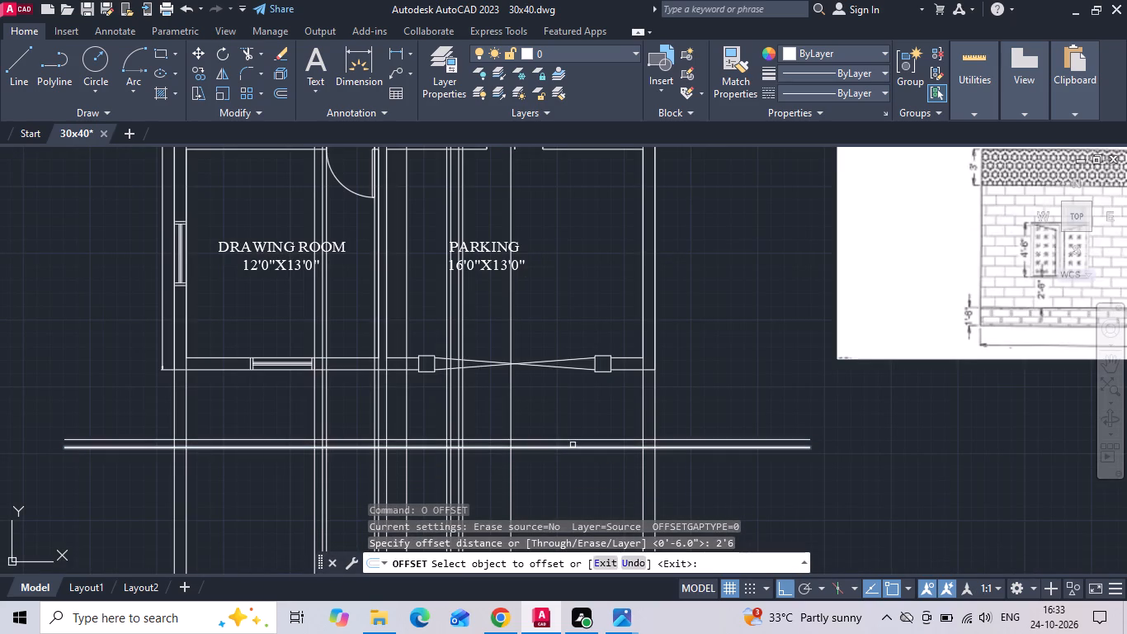
left_click_drag(572, 440, 572, 433)
left_click(580, 401)
key("Escape")
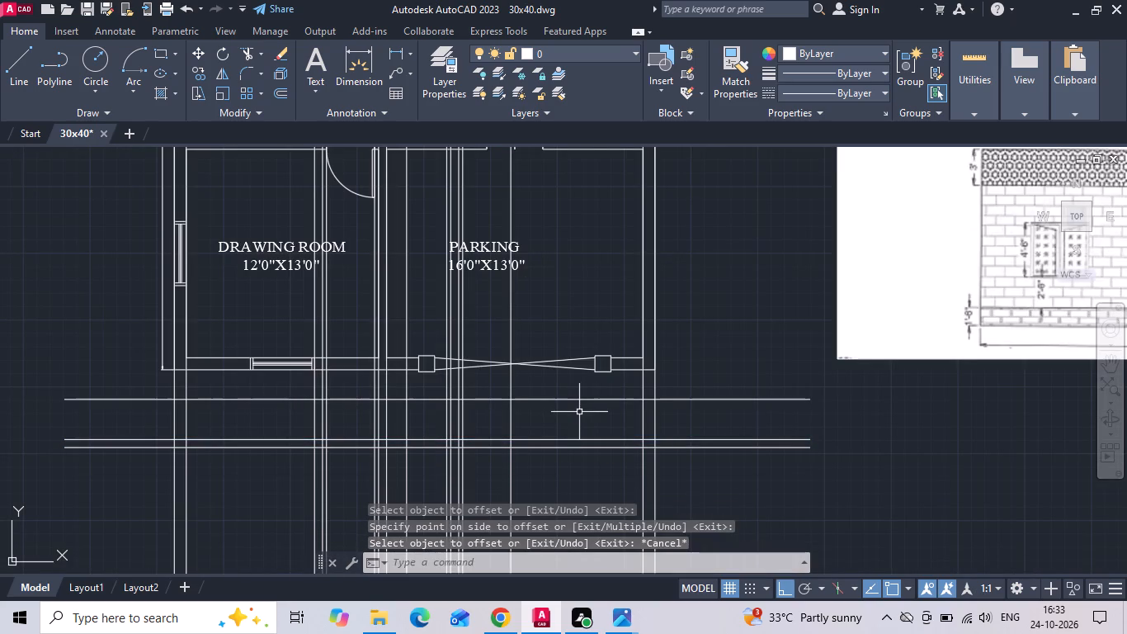
Trim the horizontal lines' overhanging ends and the vertical construction lines below the base line and just above the parapet top line.
type("TR")
key("space")
key("space")
scroll(542, 371, "down", 1)
middle_click_drag(287, 368, 284, 357)
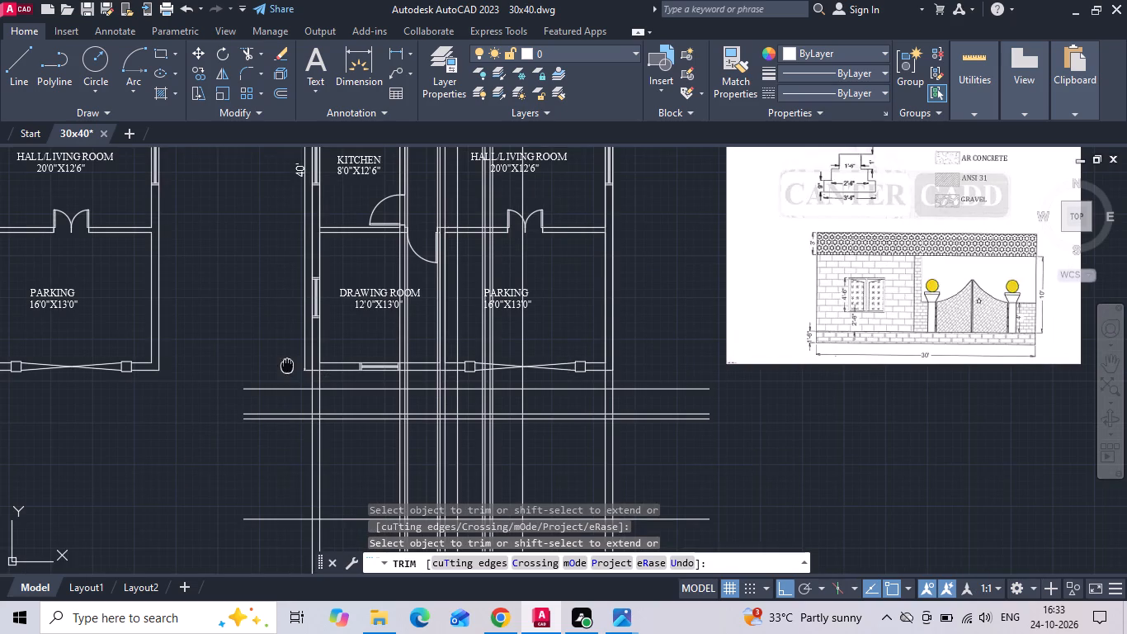
middle_click_drag(284, 357, 281, 317)
left_click_drag(278, 319, 652, 495)
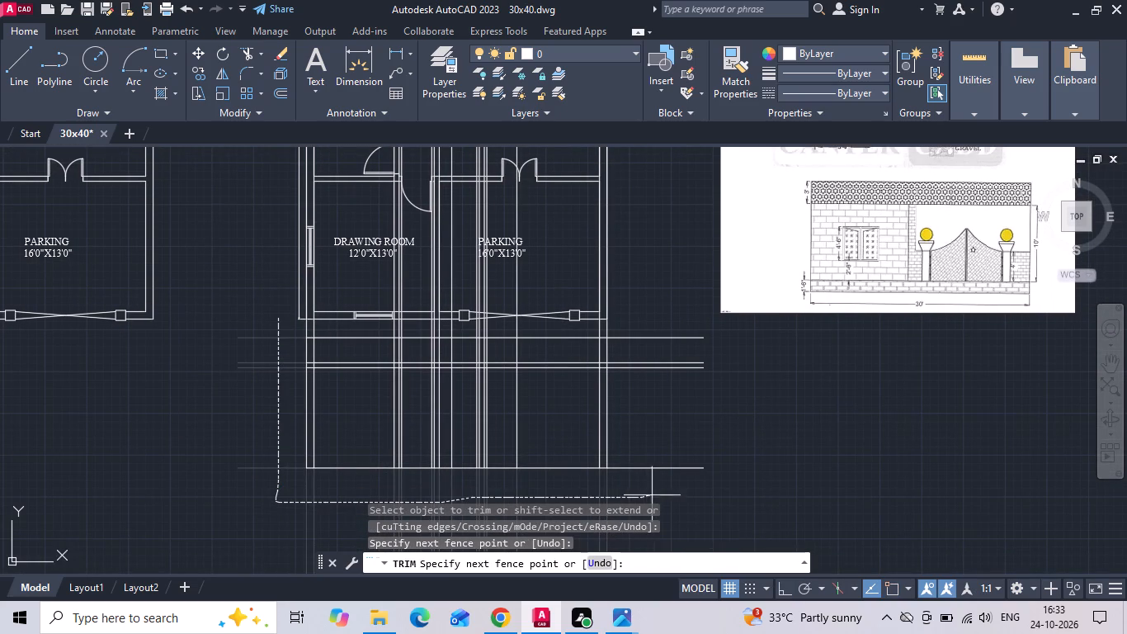
left_click_drag(652, 495, 647, 320)
scroll(272, 340, "up", 1)
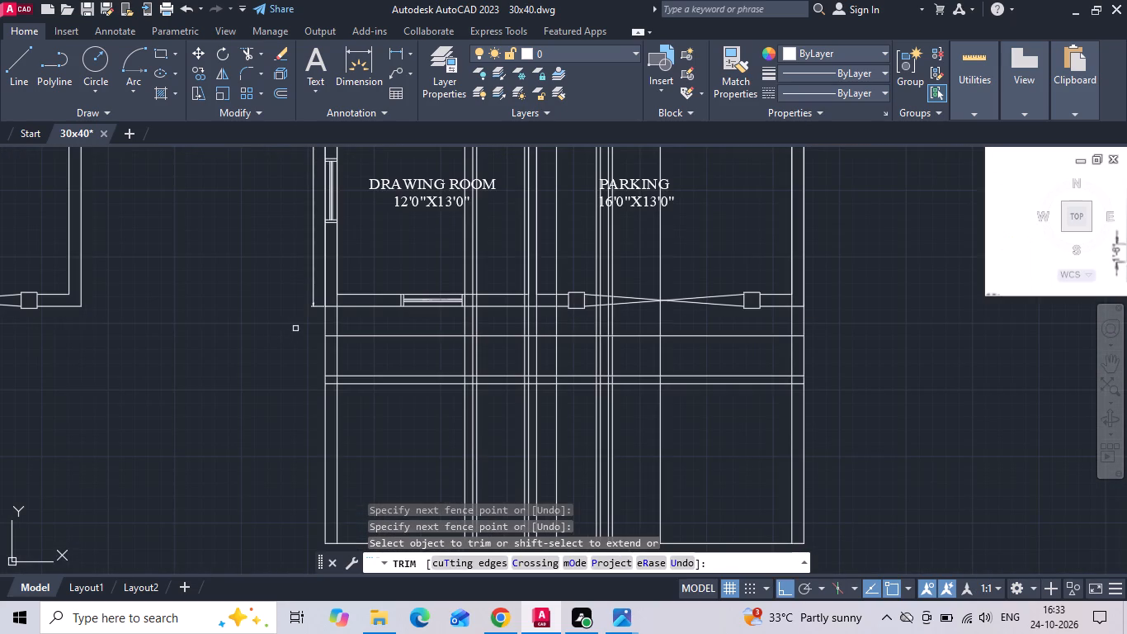
left_click(296, 328)
left_click(843, 321)
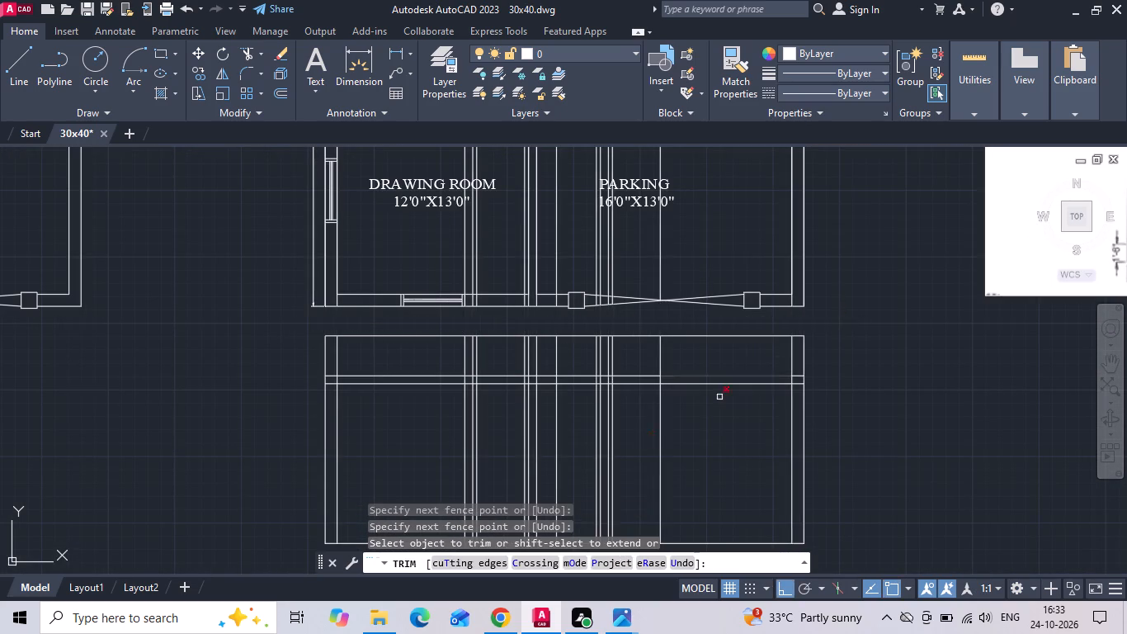
scroll(550, 493, "down", 2)
key("Escape")
Delete the leftover vertical construction lines running through and above the floor plan.
middle_click_drag(630, 305, 616, 376)
left_click_drag(670, 184, 615, 189)
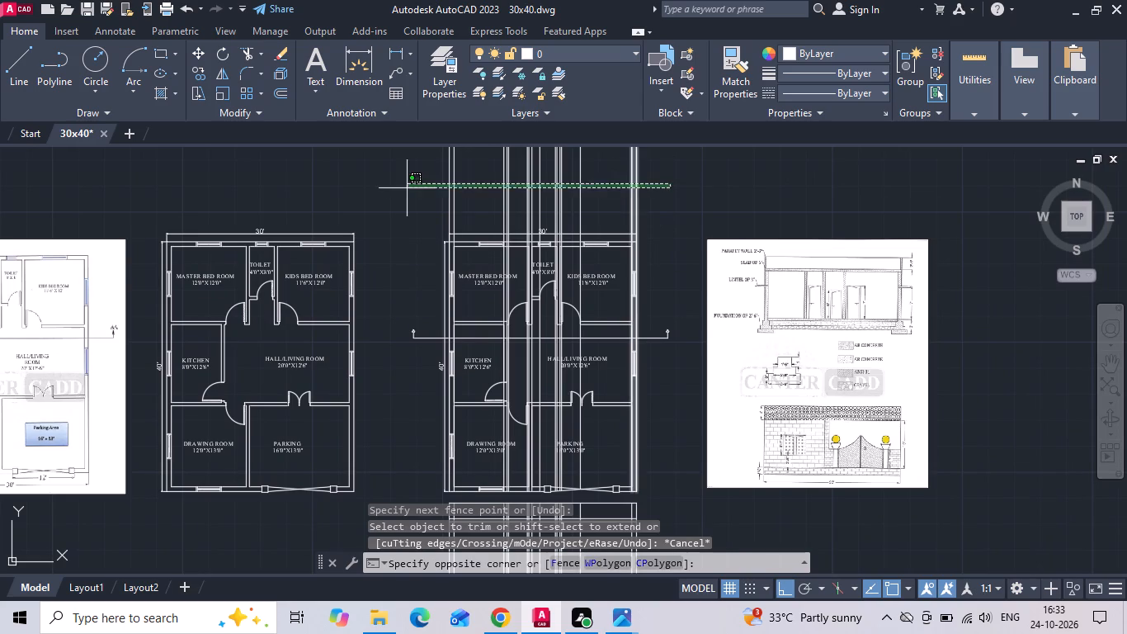
left_click(403, 186)
key("Delete")
Trim the vertical wall and door lines out of the 6" slab band, keeping the section's outer edges.
middle_click_drag(458, 360, 453, 279)
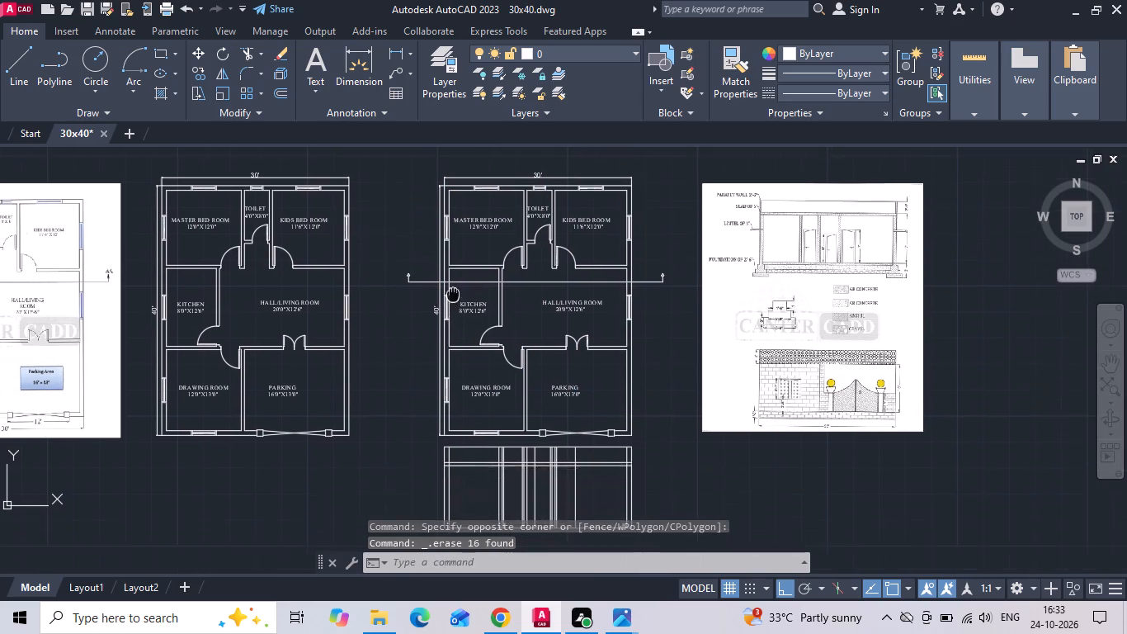
middle_click_drag(453, 279, 453, 271)
scroll(514, 442, "up", 3)
middle_click_drag(512, 438, 499, 380)
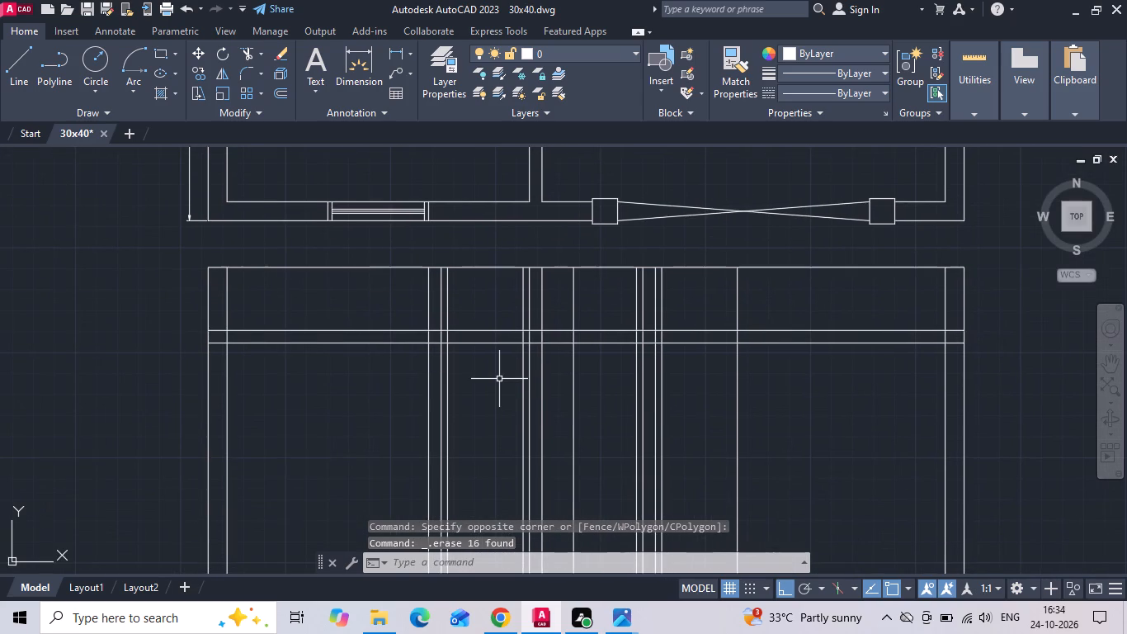
type("TR")
key("space")
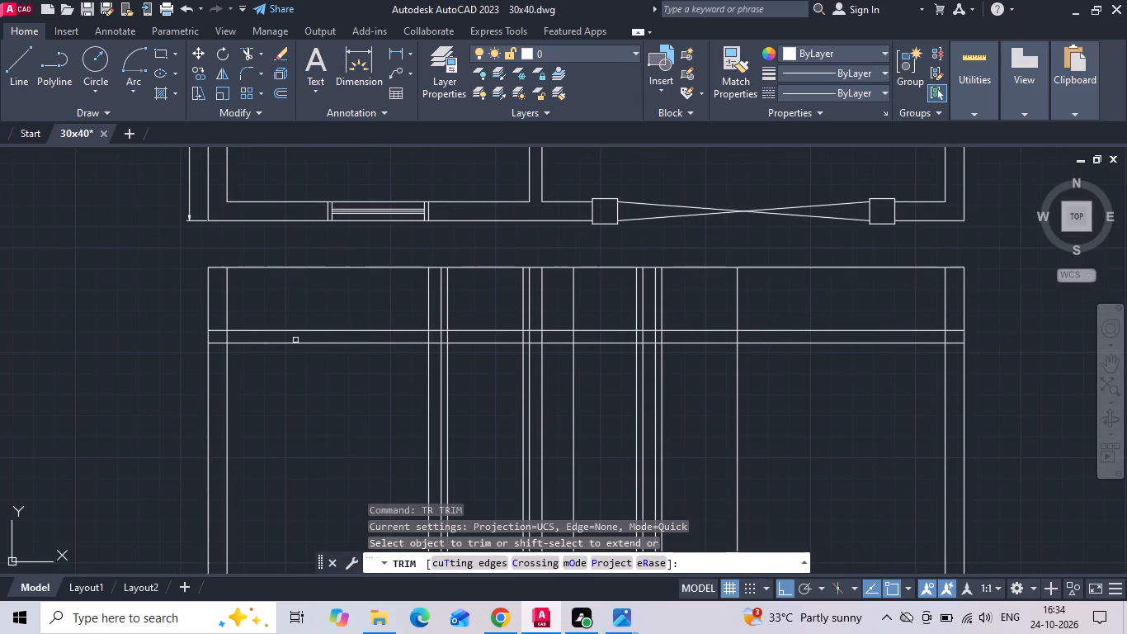
scroll(230, 338, "up", 1)
left_click(208, 337)
scroll(207, 336, "down", 1)
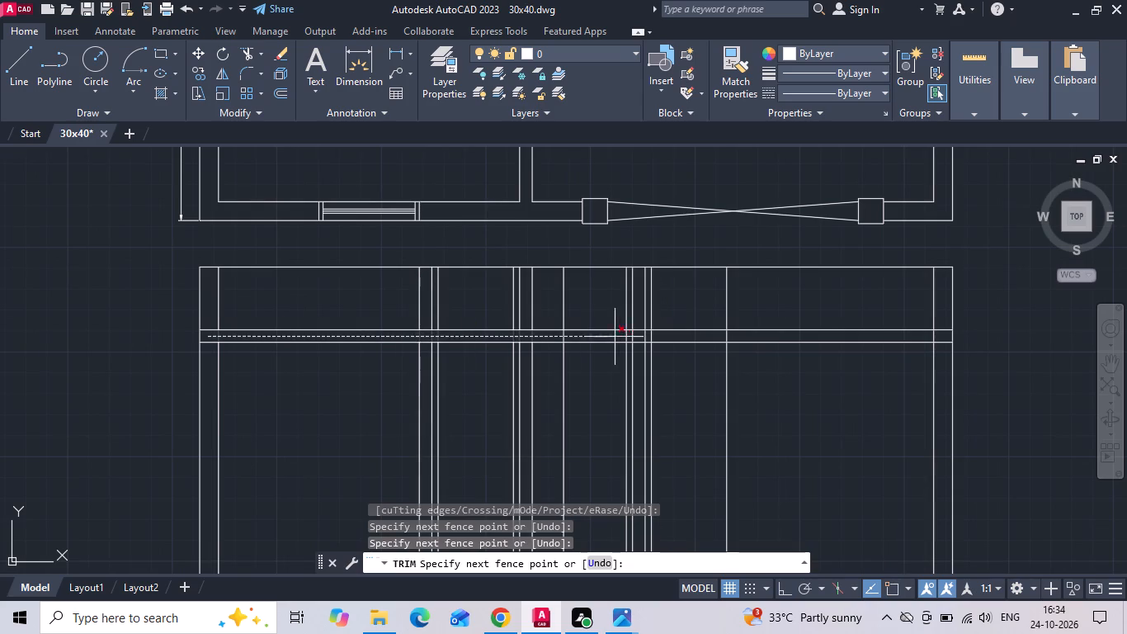
scroll(912, 338, "up", 1)
left_click(952, 333)
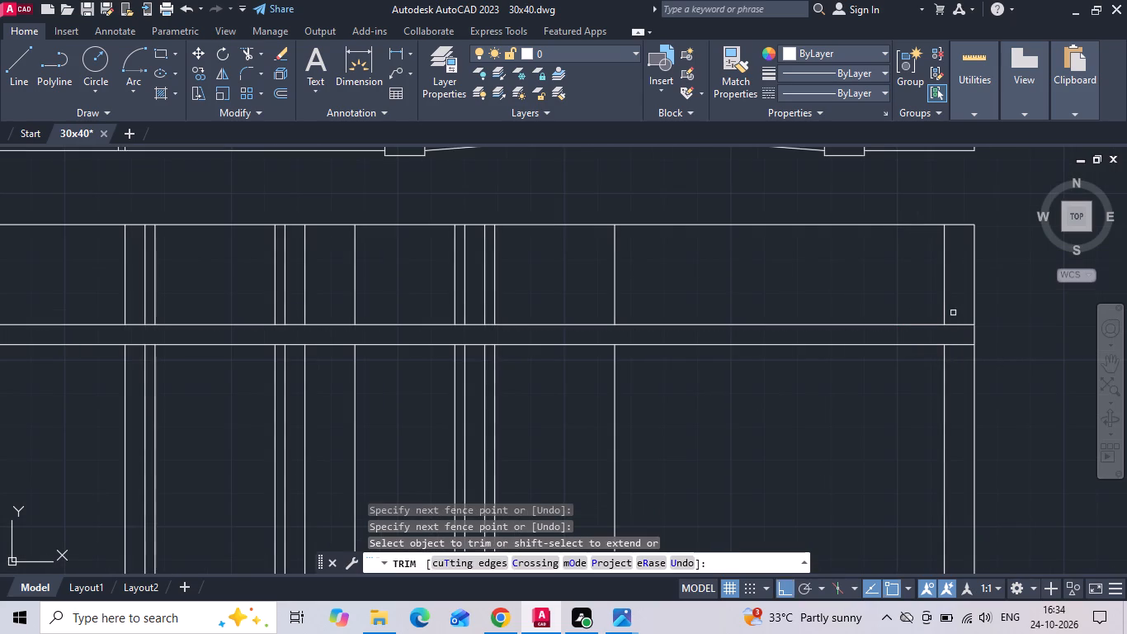
Trim the interior wall and door lines out of the parapet band above the slab.
left_click(955, 289)
scroll(954, 287, "down", 1)
left_click(955, 282)
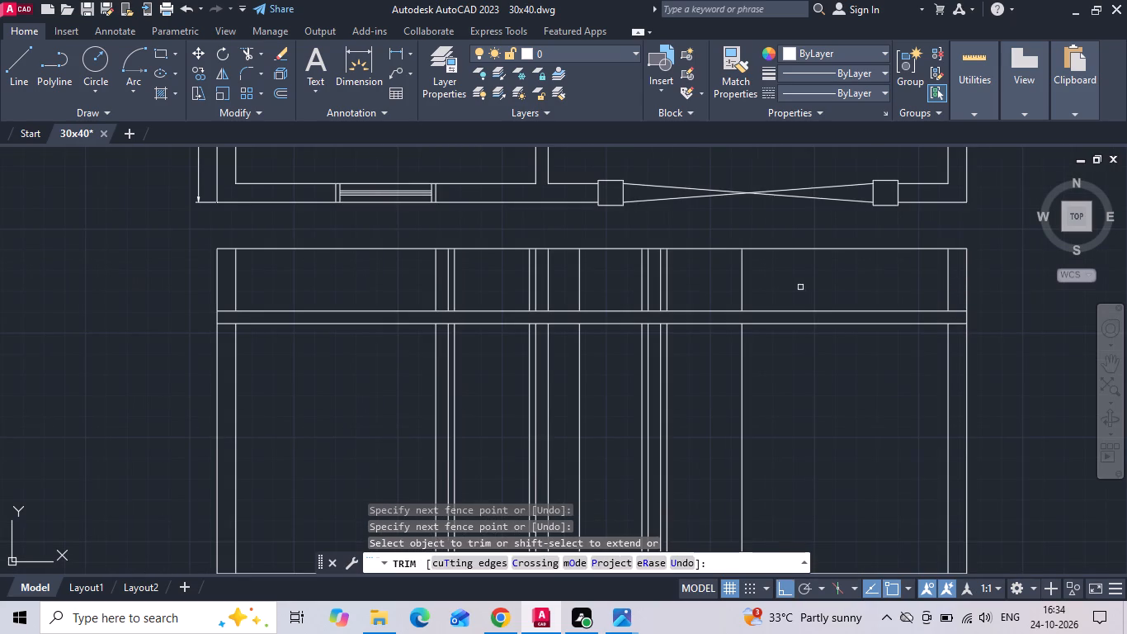
left_click_drag(796, 287, 392, 286)
key("Escape")
Move the inner face line of the left parapet wall 4.5" toward its outer face.
scroll(223, 264, "up", 3)
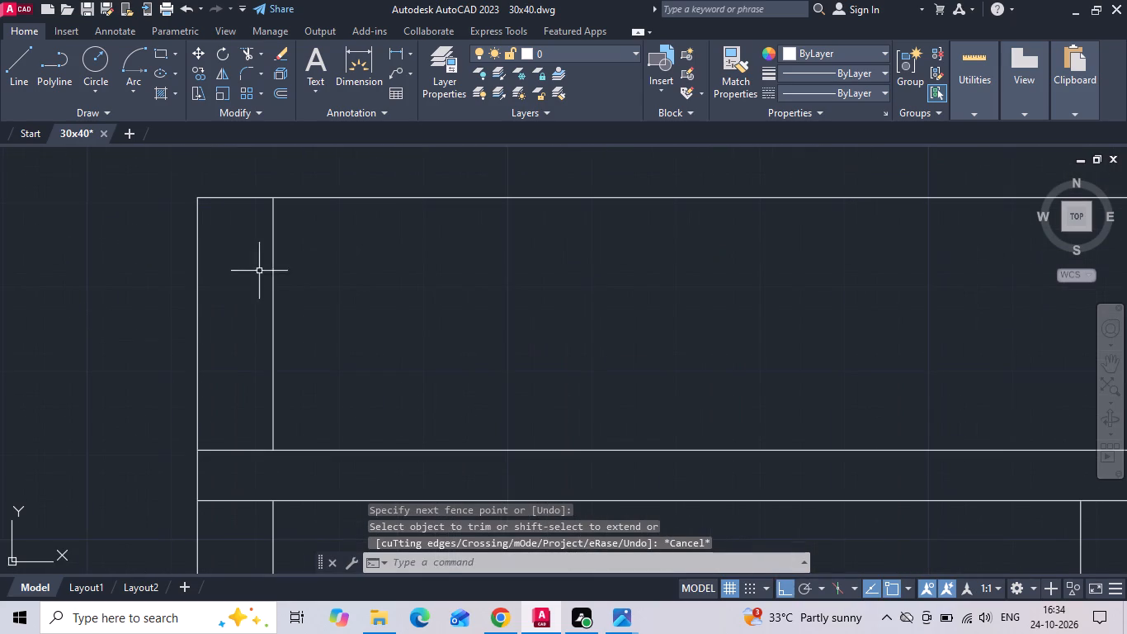
left_click_drag(308, 293, 271, 322)
left_click(240, 352)
right_click(240, 352)
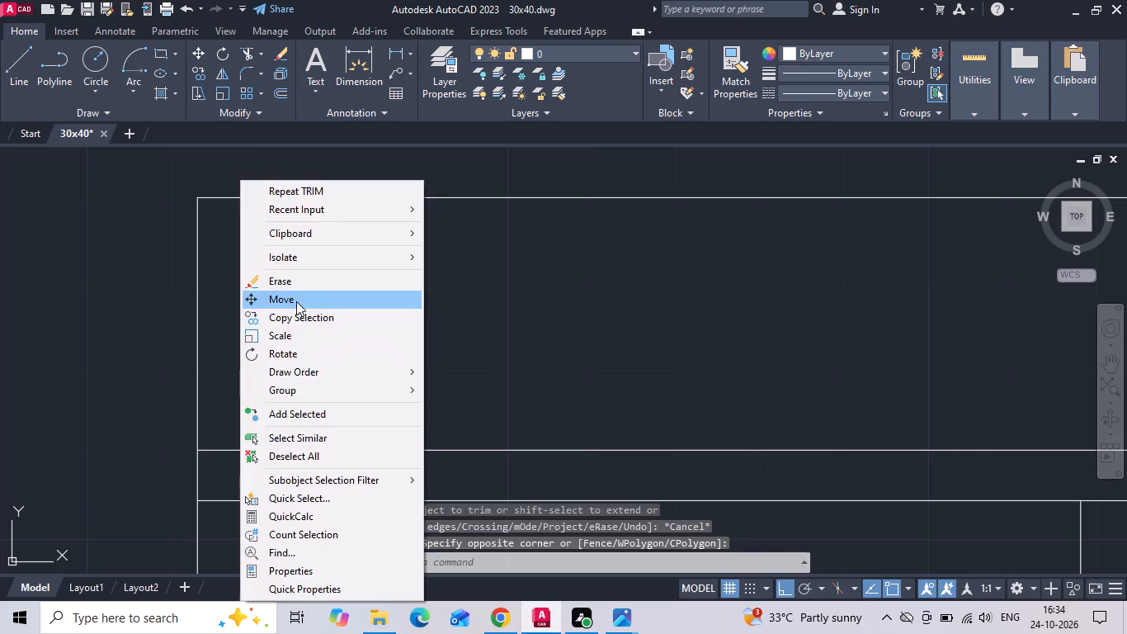
left_click(296, 301)
left_click_drag(443, 306, 436, 306)
type("4.5")
key("Return")
scroll(320, 309, "down", 3)
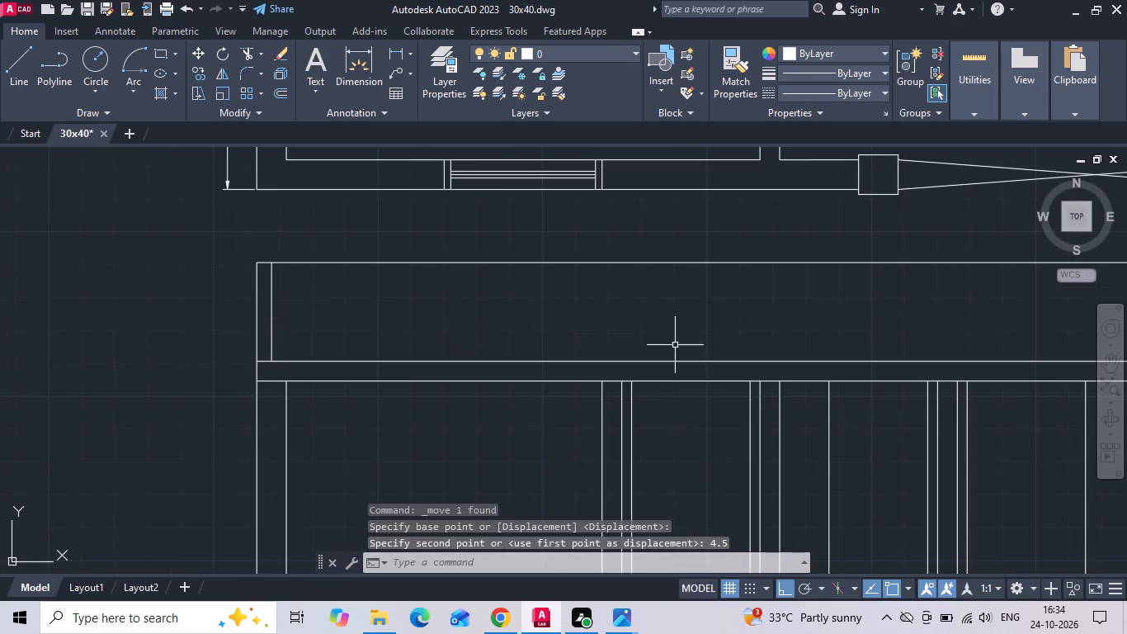
Move the inner face line of the right parapet wall 4.5" toward its outer face.
middle_click_drag(669, 346, 266, 348)
scroll(1061, 329, "up", 2)
left_click_drag(970, 323, 953, 324)
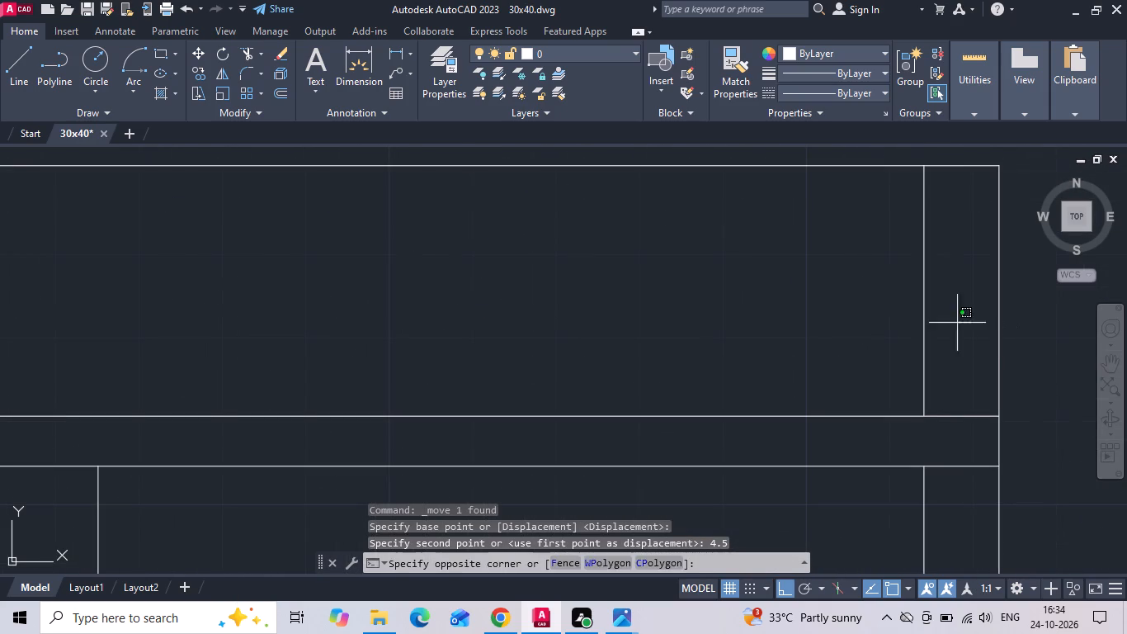
left_click_drag(953, 324, 929, 326)
left_click(816, 327)
right_click(816, 327)
left_click(858, 302)
left_click(736, 342)
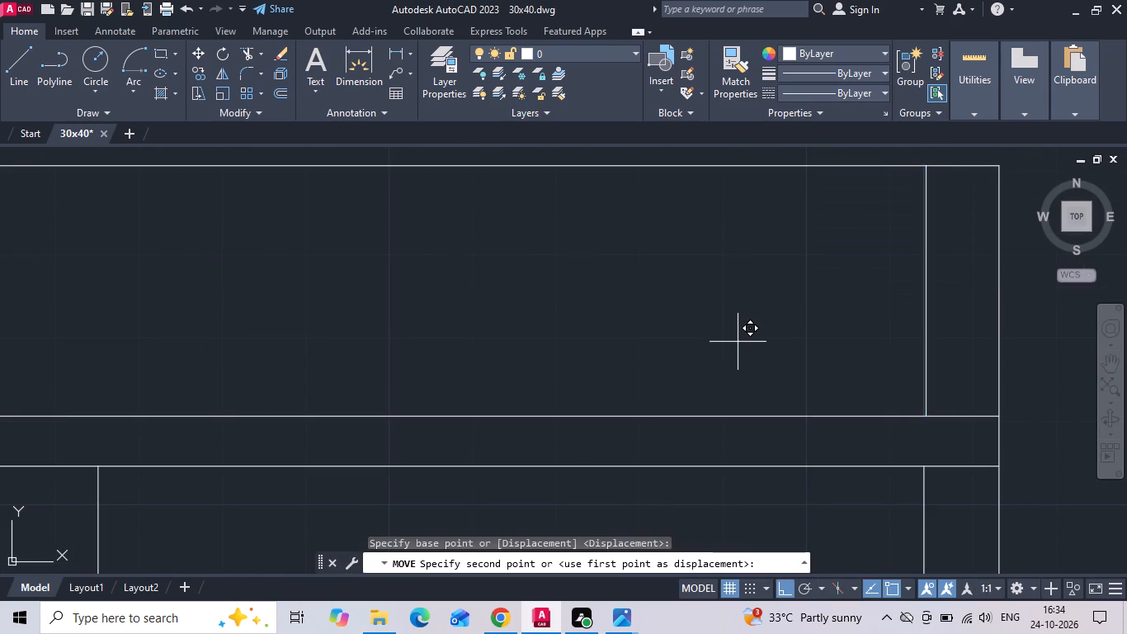
type("4.5")
key("Return")
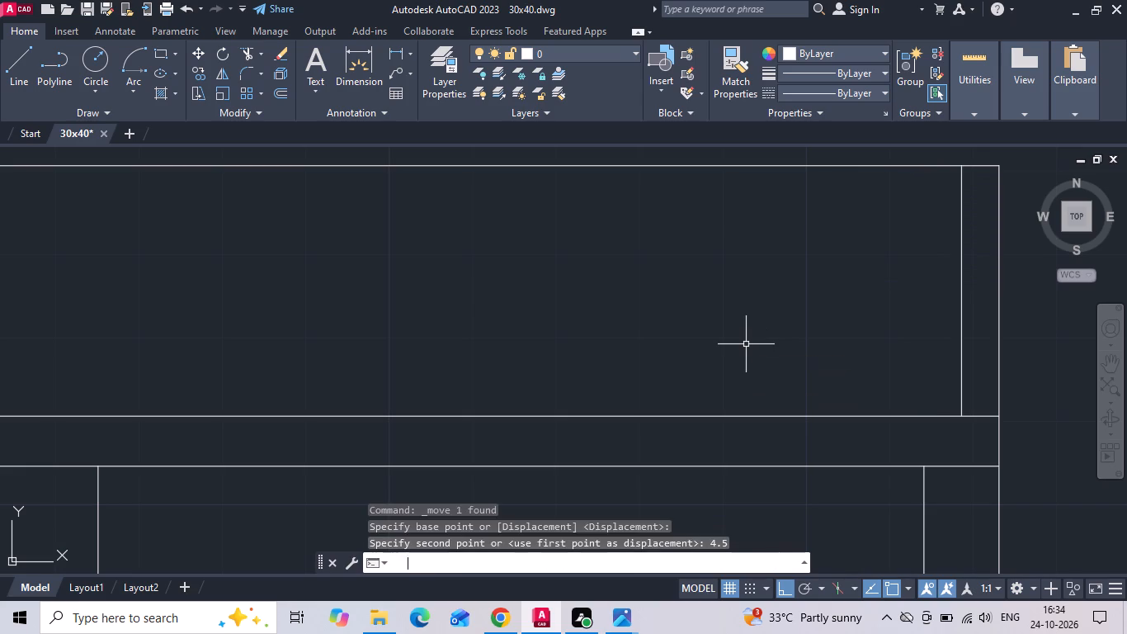
Offset the section's bottom floor line 7' upward across the walls to mark the door and lintel height shown in the reference section.
scroll(745, 343, "down", 3)
scroll(634, 324, "down", 1)
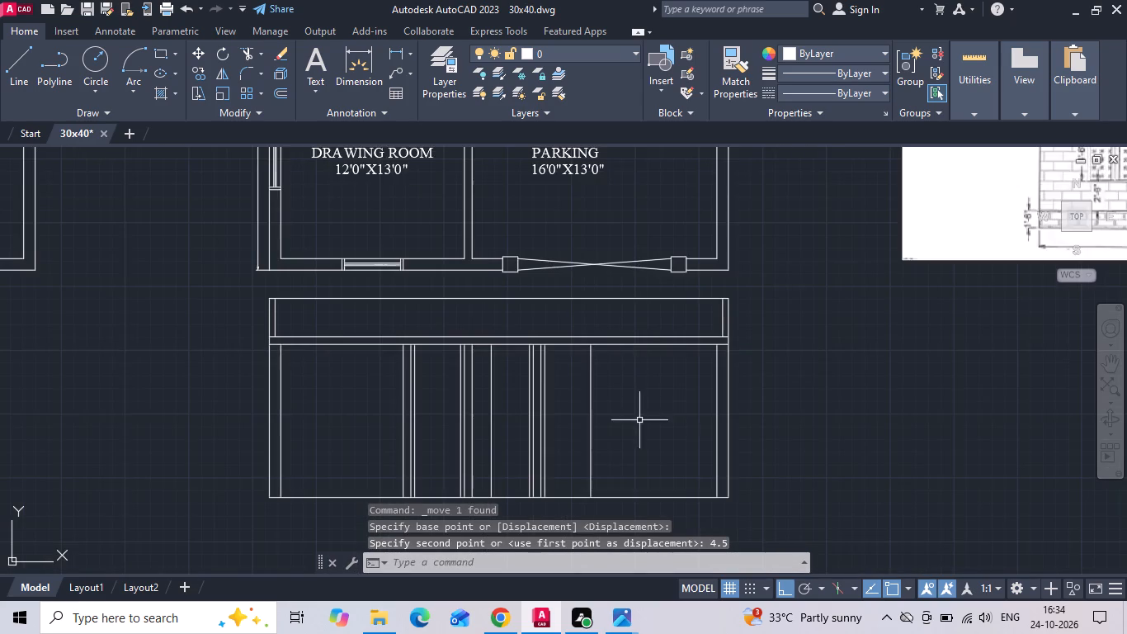
middle_click_drag(638, 416, 597, 357)
scroll(530, 400, "down", 2)
middle_click_drag(842, 188, 824, 299)
scroll(821, 253, "up", 3)
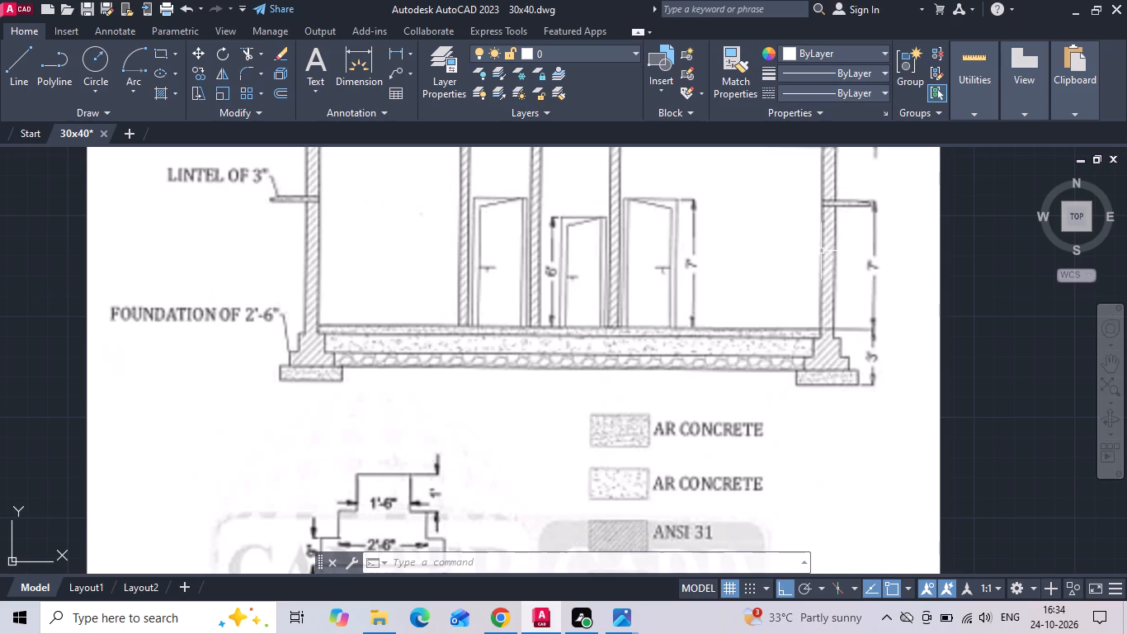
type("O")
key("space")
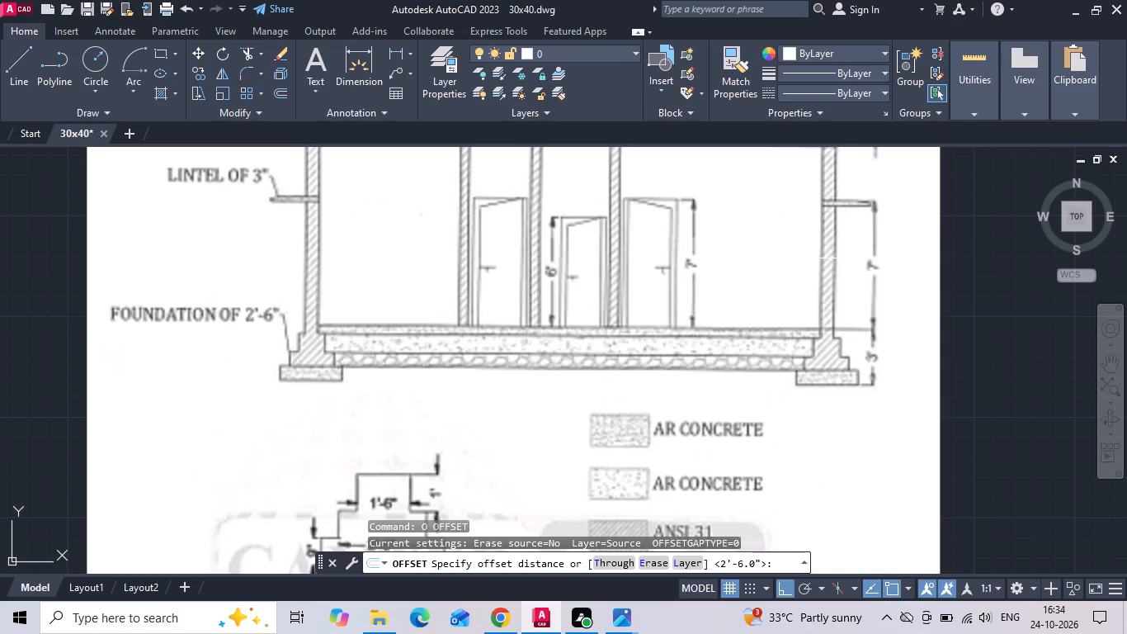
middle_click_drag(802, 291, 794, 317)
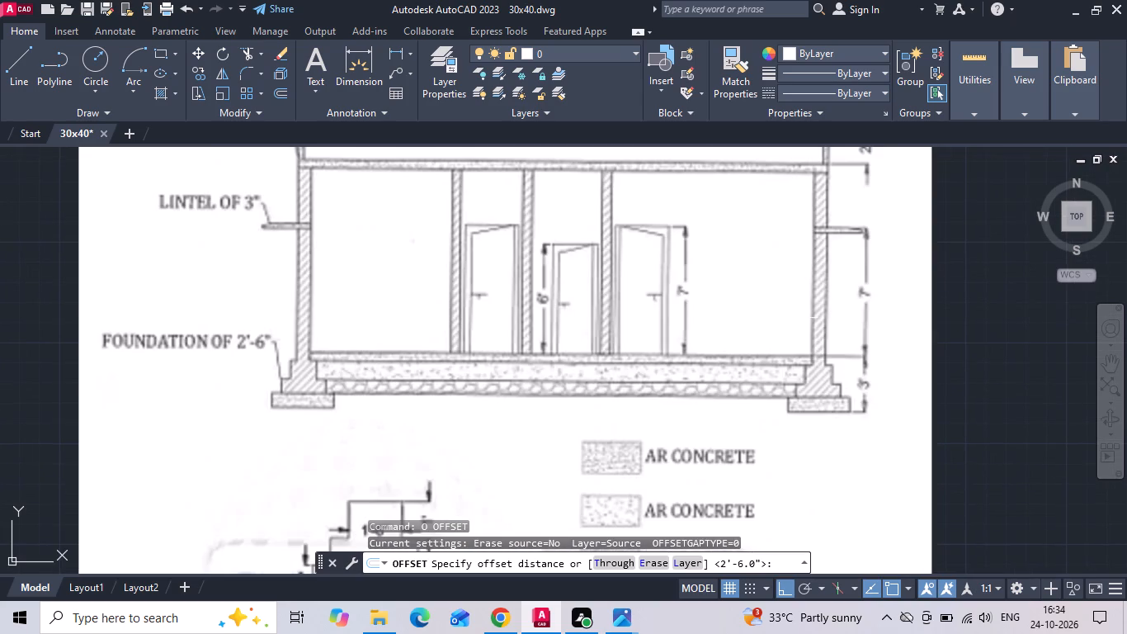
type("7'")
key("Return")
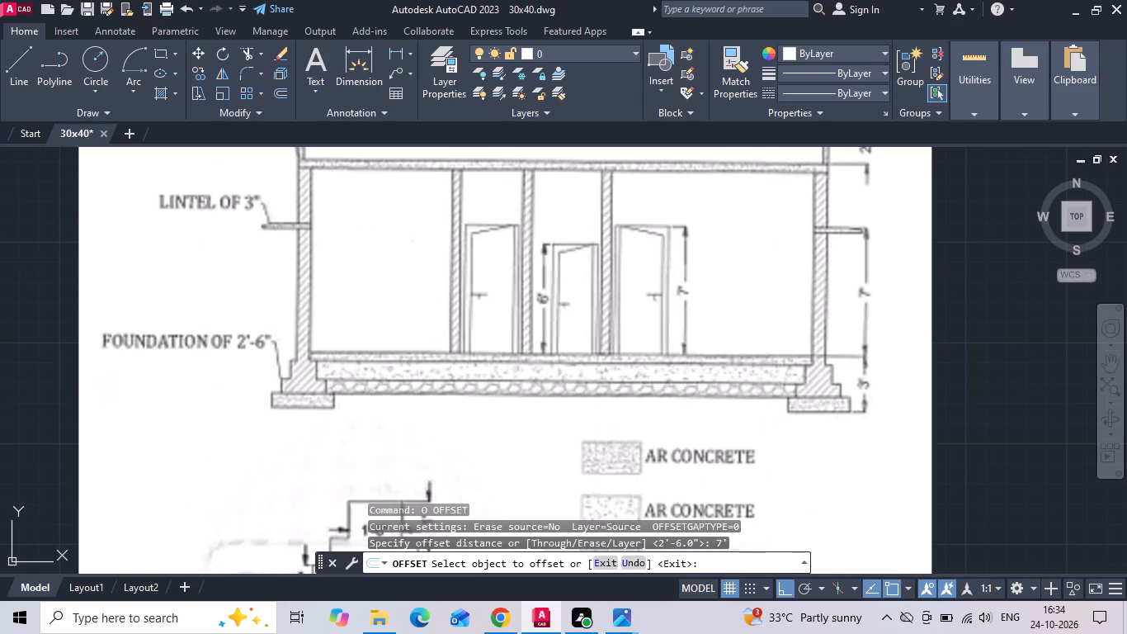
scroll(639, 376, "down", 2)
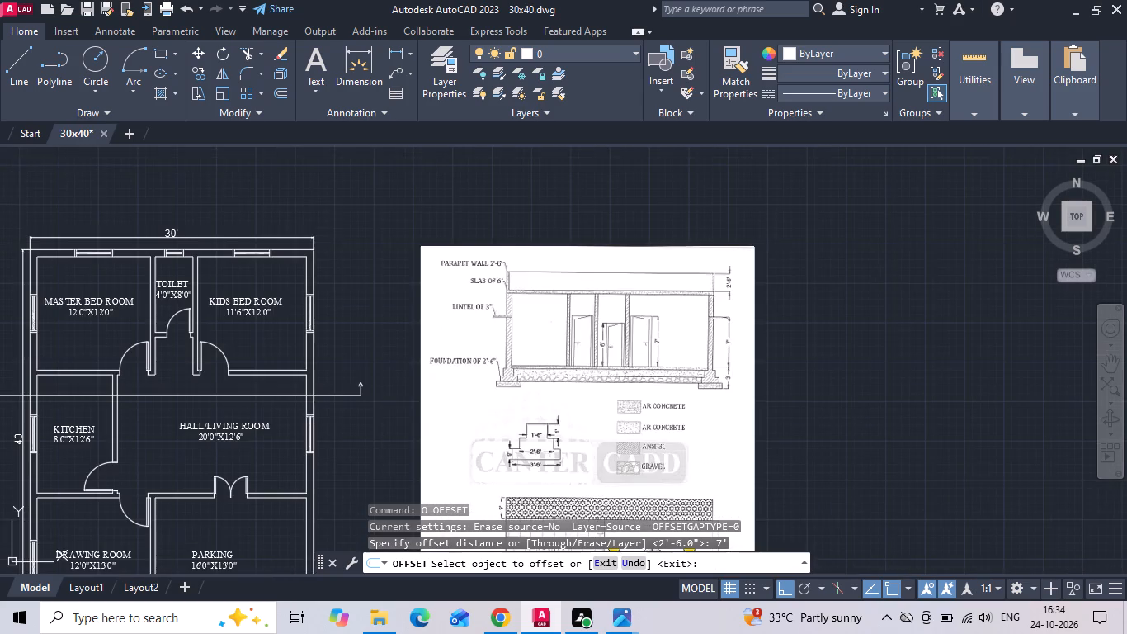
middle_click_drag(243, 435, 427, 242)
middle_click_drag(360, 471, 392, 319)
scroll(375, 426, "up", 1)
left_click(400, 423)
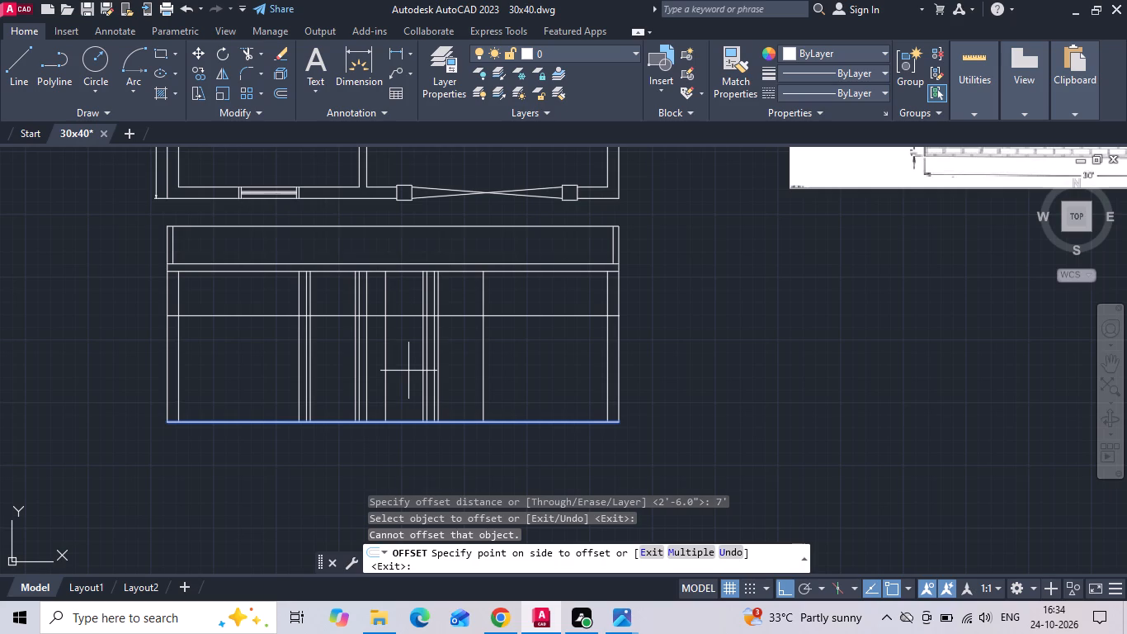
left_click(408, 371)
scroll(403, 376, "down", 2)
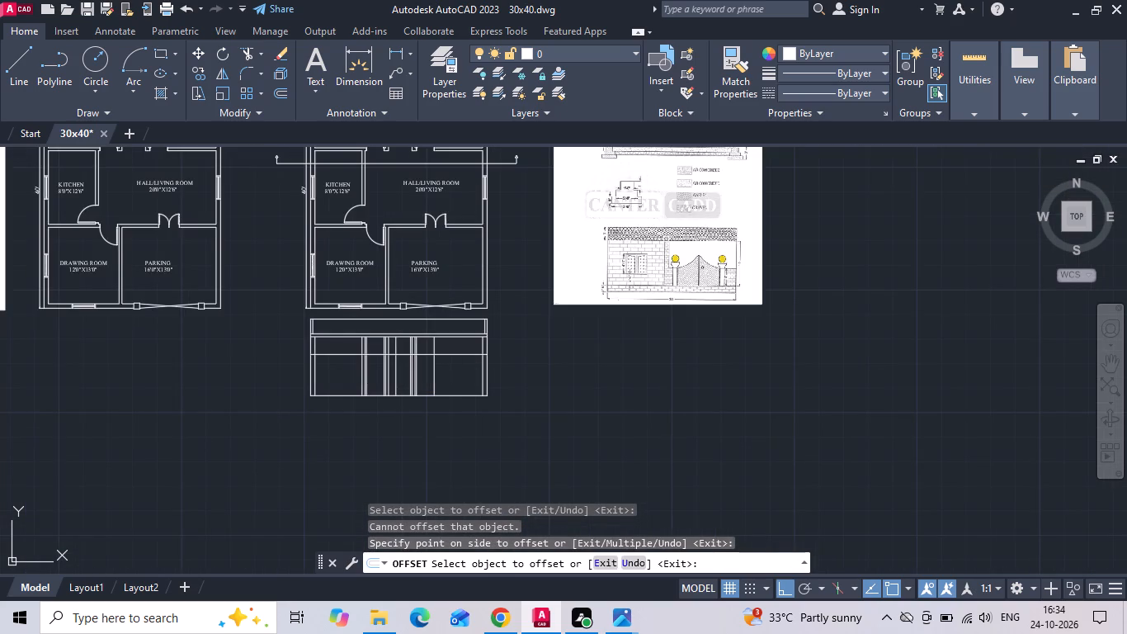
middle_click_drag(667, 238, 653, 361)
scroll(706, 225, "up", 3)
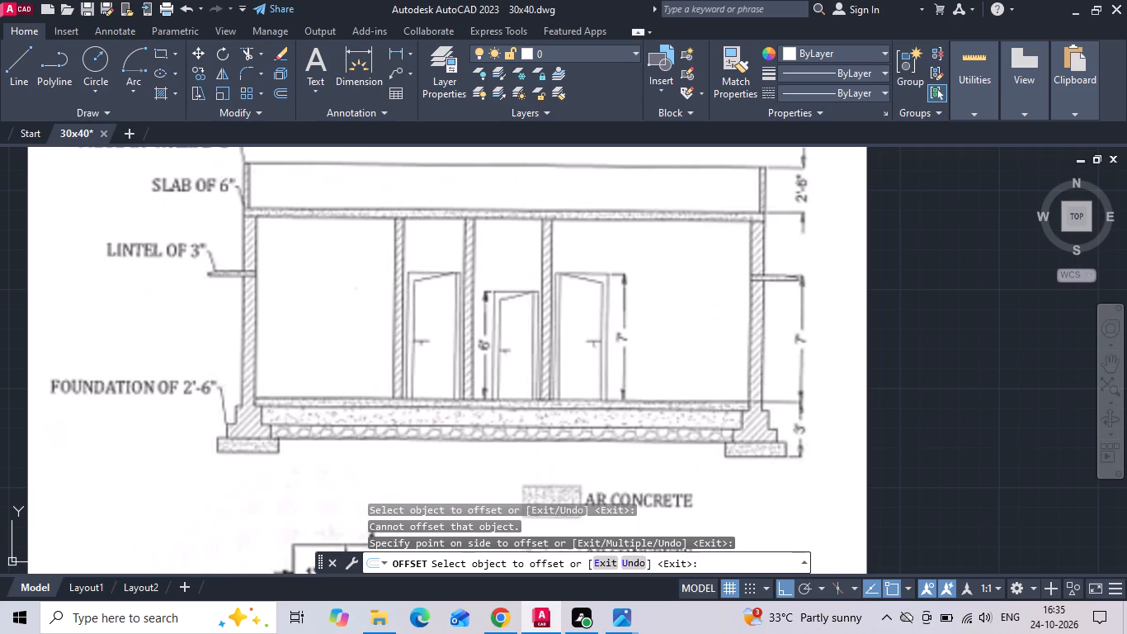
key("Escape")
scroll(742, 303, "down", 2)
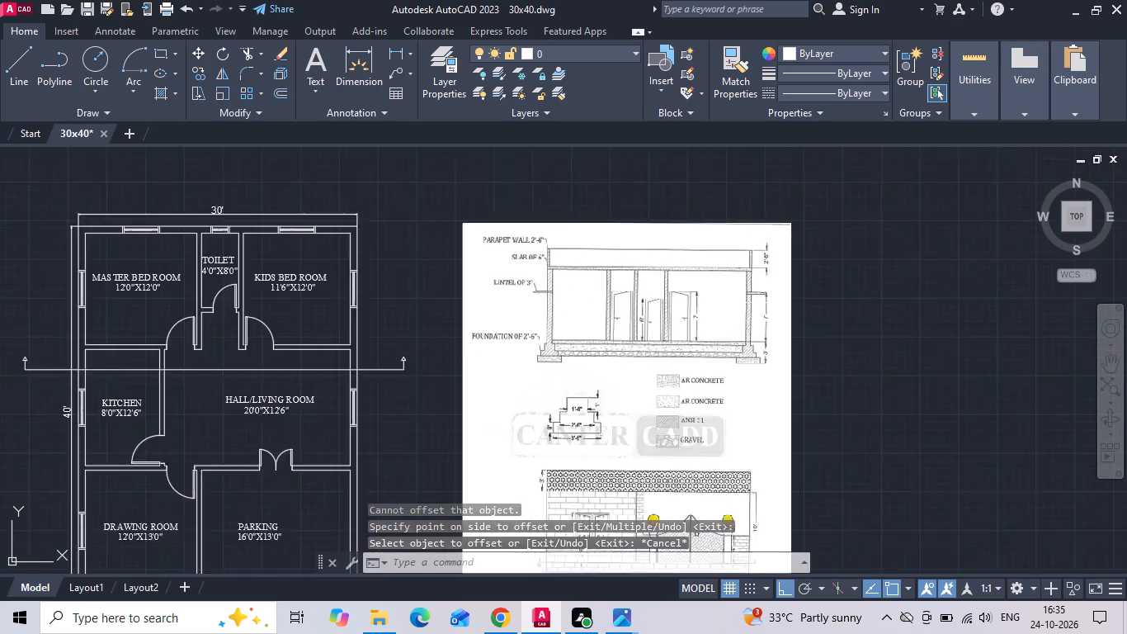
Trim the vertical door side lines above the horizontal lintel line in the section drawn below the second floor plan.
scroll(742, 303, "down", 1)
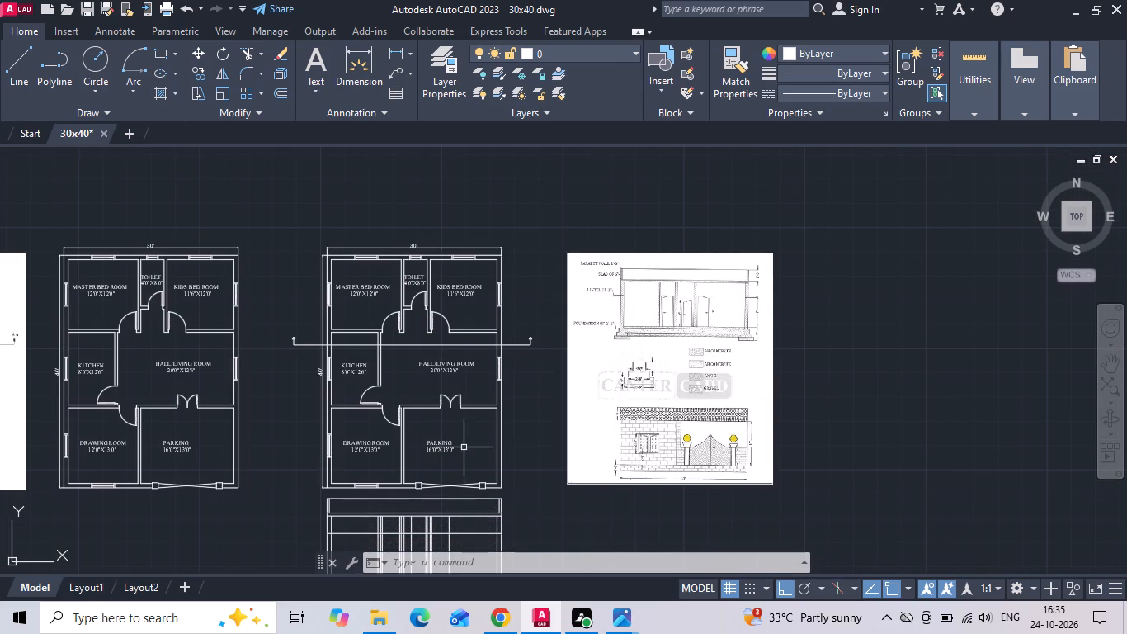
middle_click_drag(458, 432, 459, 275)
scroll(413, 437, "up", 1)
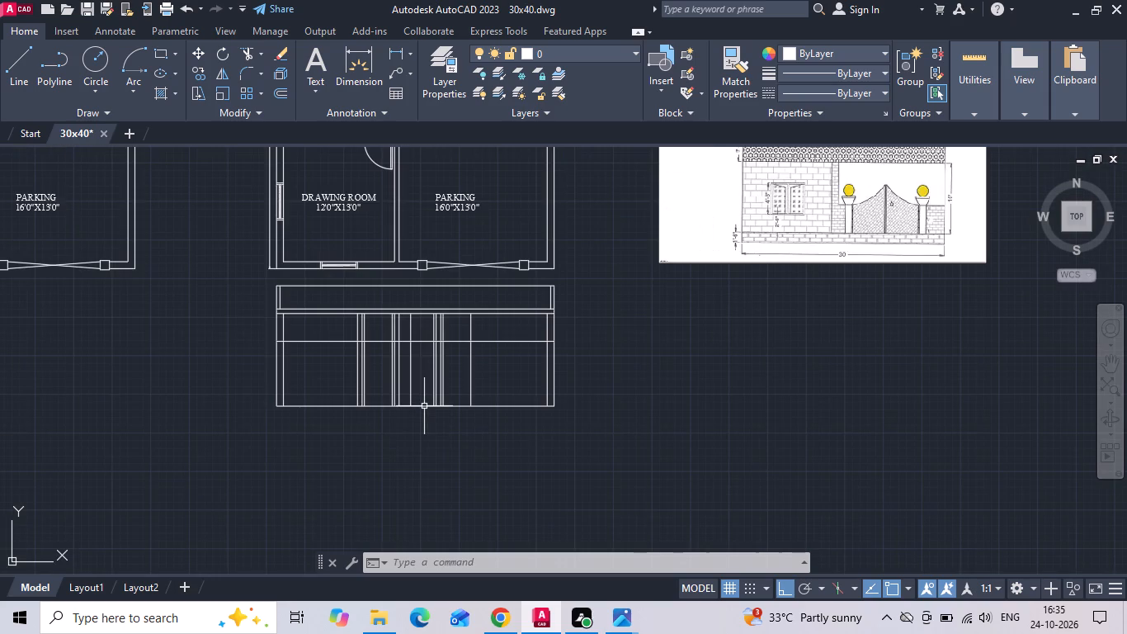
scroll(313, 328, "up", 2)
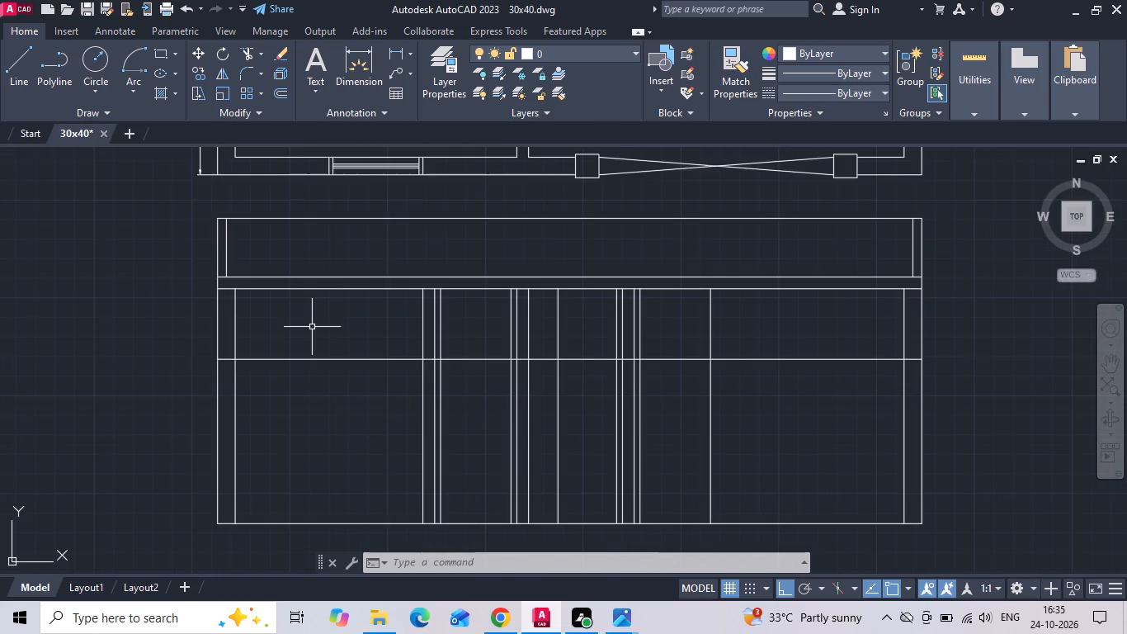
type("TR")
key("space")
key("space")
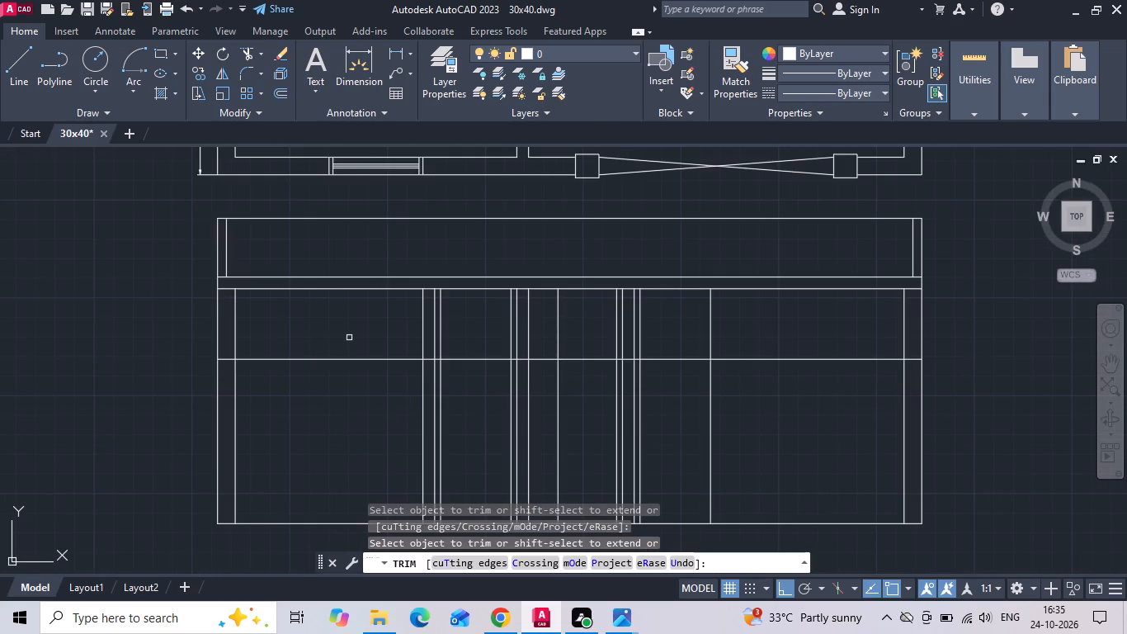
scroll(461, 434, "down", 1)
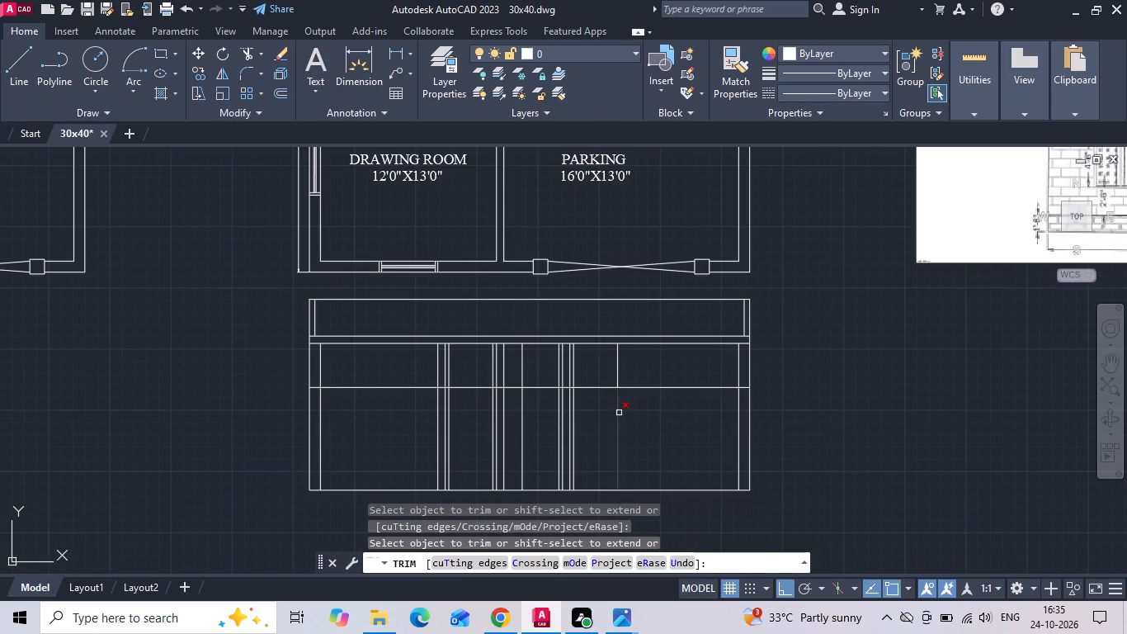
scroll(619, 413, "up", 2)
scroll(524, 332, "up", 1)
left_click_drag(479, 346, 501, 343)
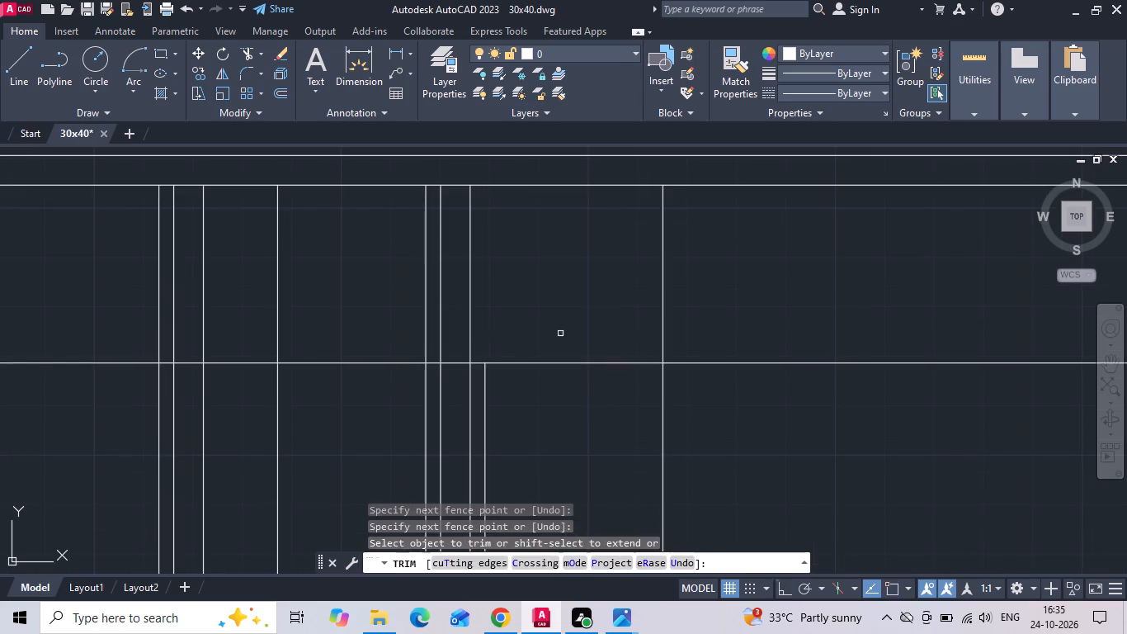
left_click_drag(705, 328, 593, 312)
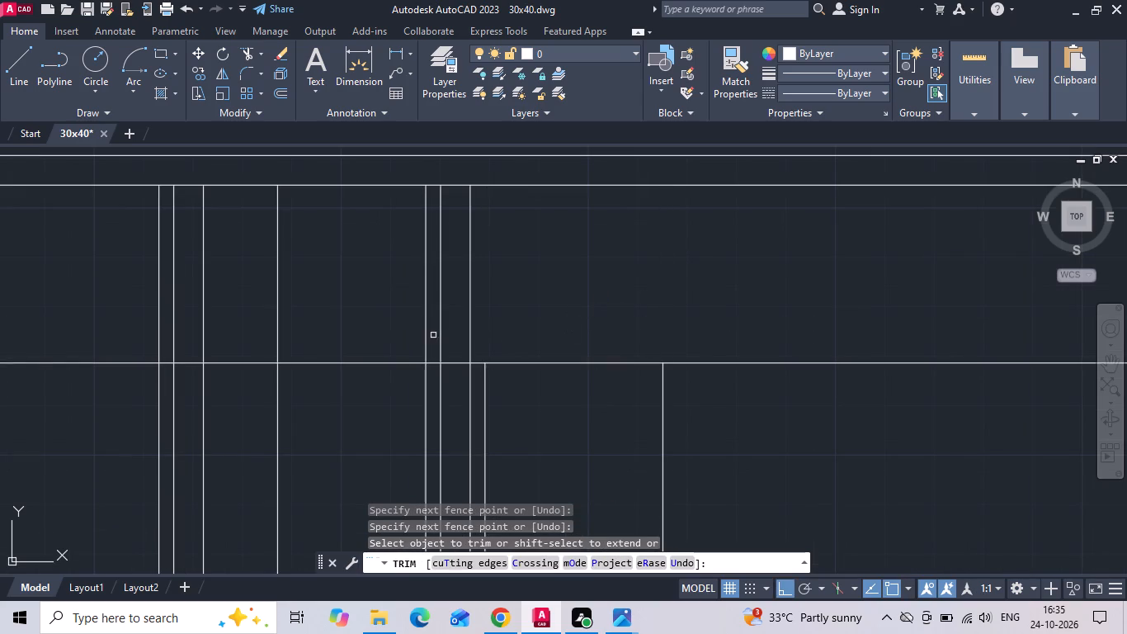
left_click(429, 342)
left_click(268, 340)
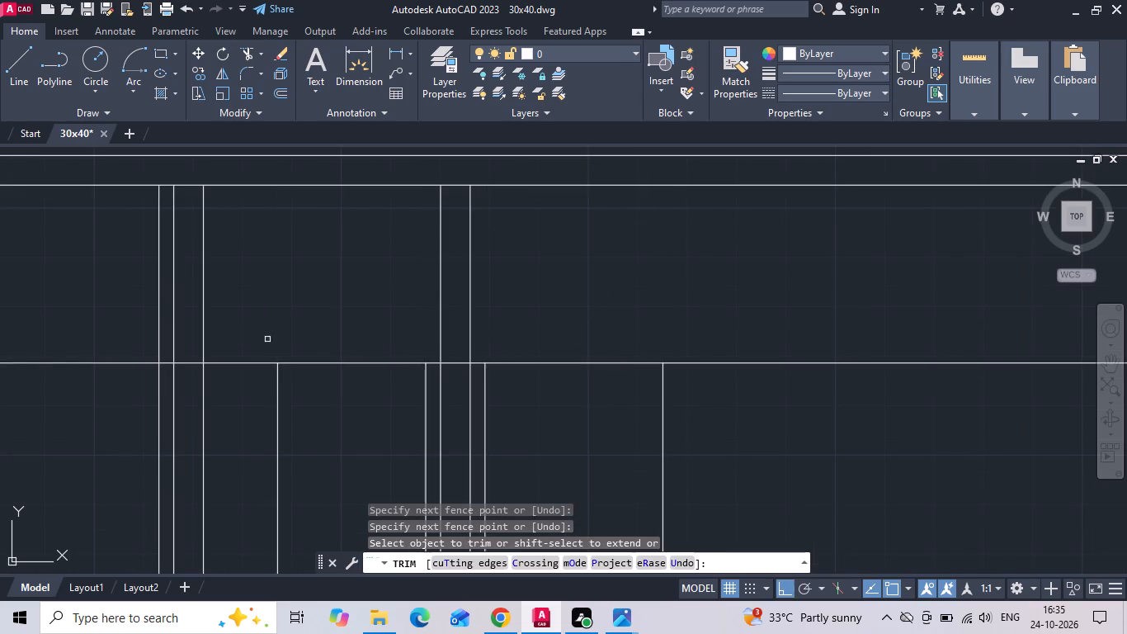
middle_click_drag(274, 334, 499, 319)
left_click(385, 334)
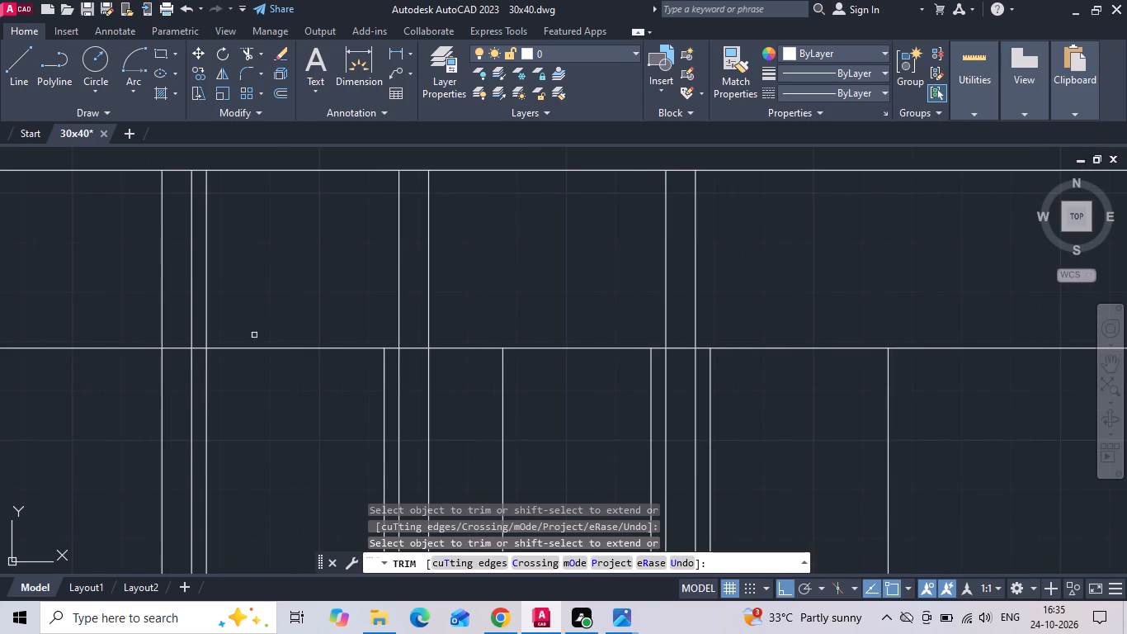
left_click(205, 324)
Trim the lintel line across the inner walls and gaps between the three doors, keeping only the door head segments there.
scroll(200, 348, "up", 1)
left_click(199, 348)
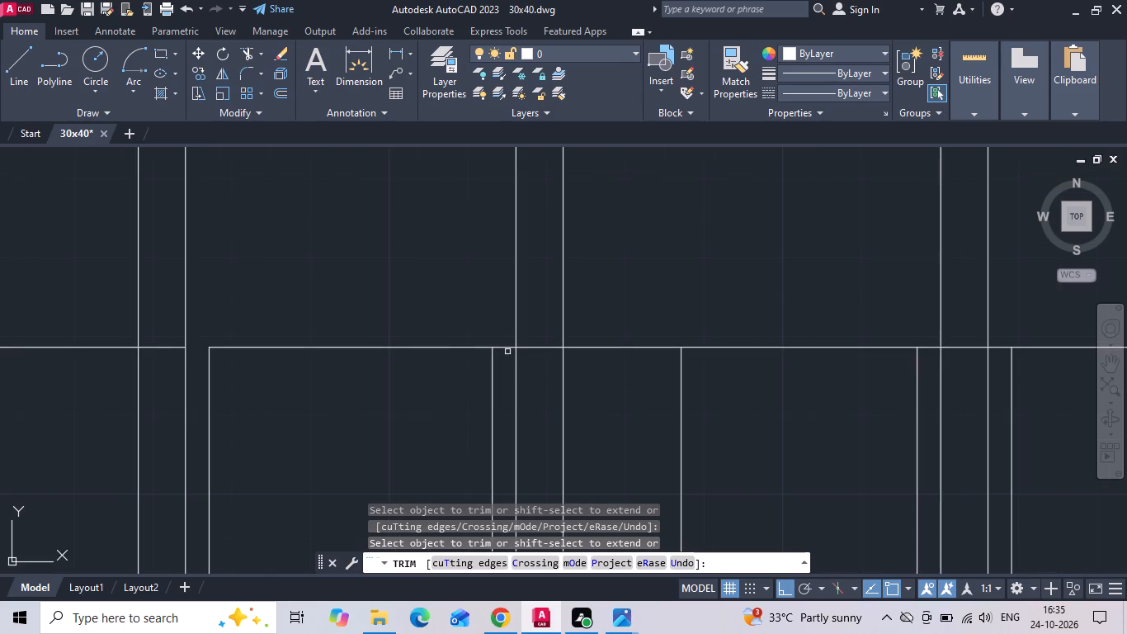
left_click(504, 348)
scroll(504, 344, "down", 1)
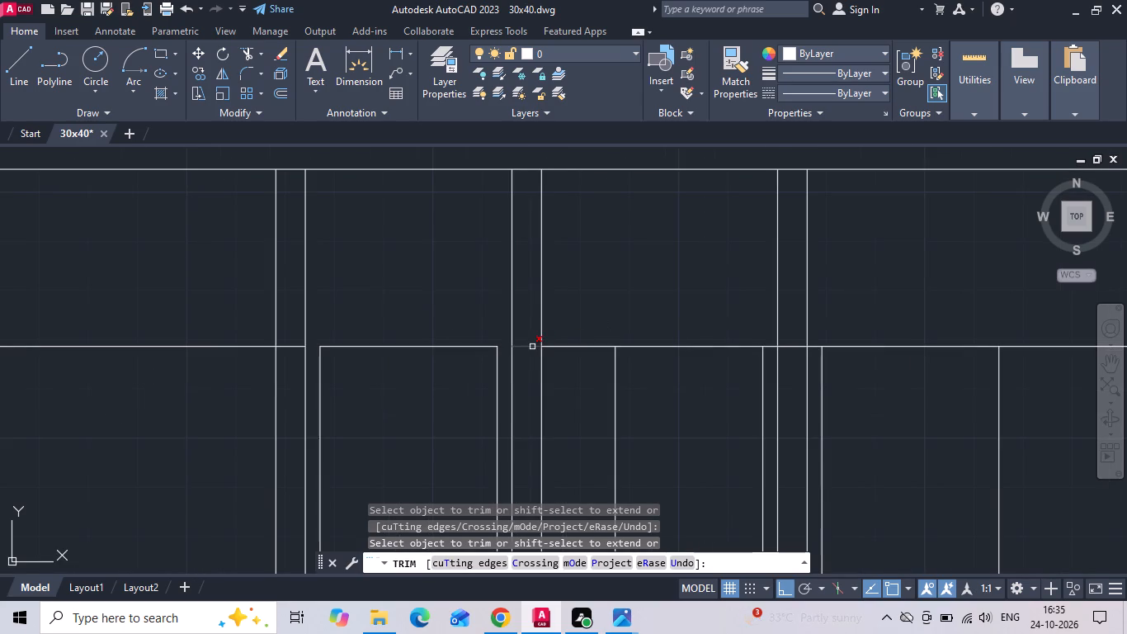
left_click(532, 347)
left_click(577, 345)
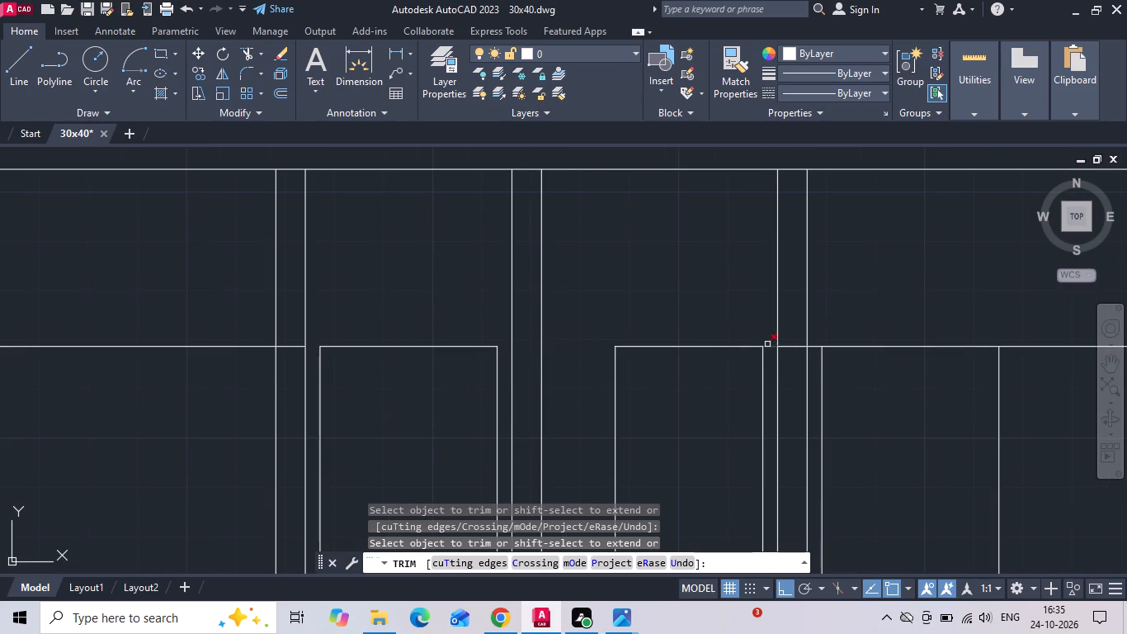
left_click(769, 346)
left_click(793, 348)
left_click(815, 348)
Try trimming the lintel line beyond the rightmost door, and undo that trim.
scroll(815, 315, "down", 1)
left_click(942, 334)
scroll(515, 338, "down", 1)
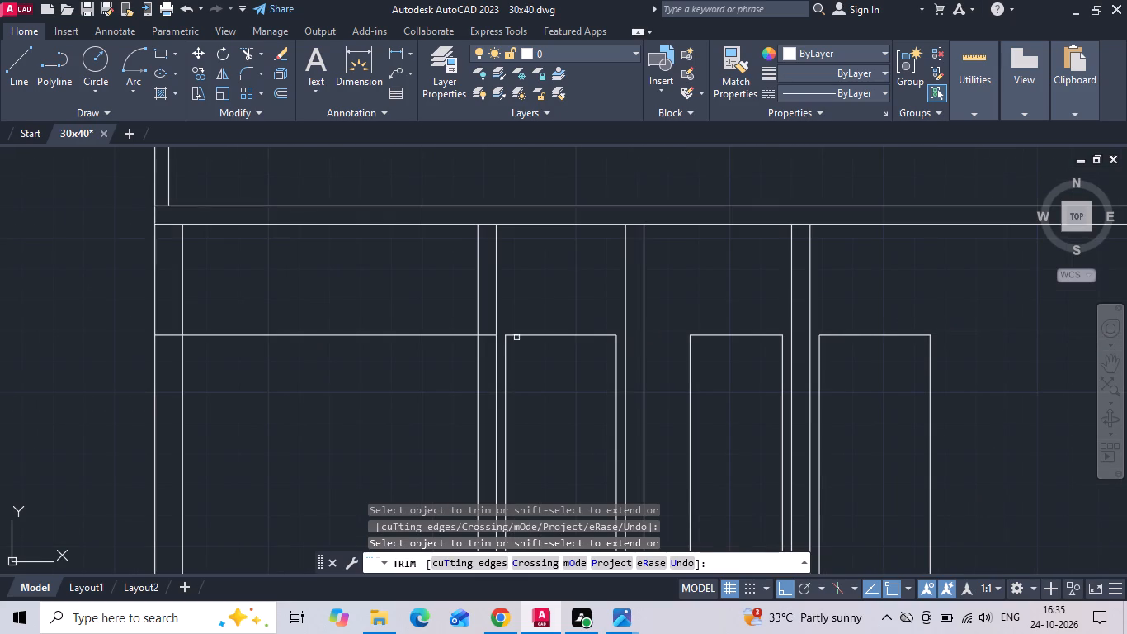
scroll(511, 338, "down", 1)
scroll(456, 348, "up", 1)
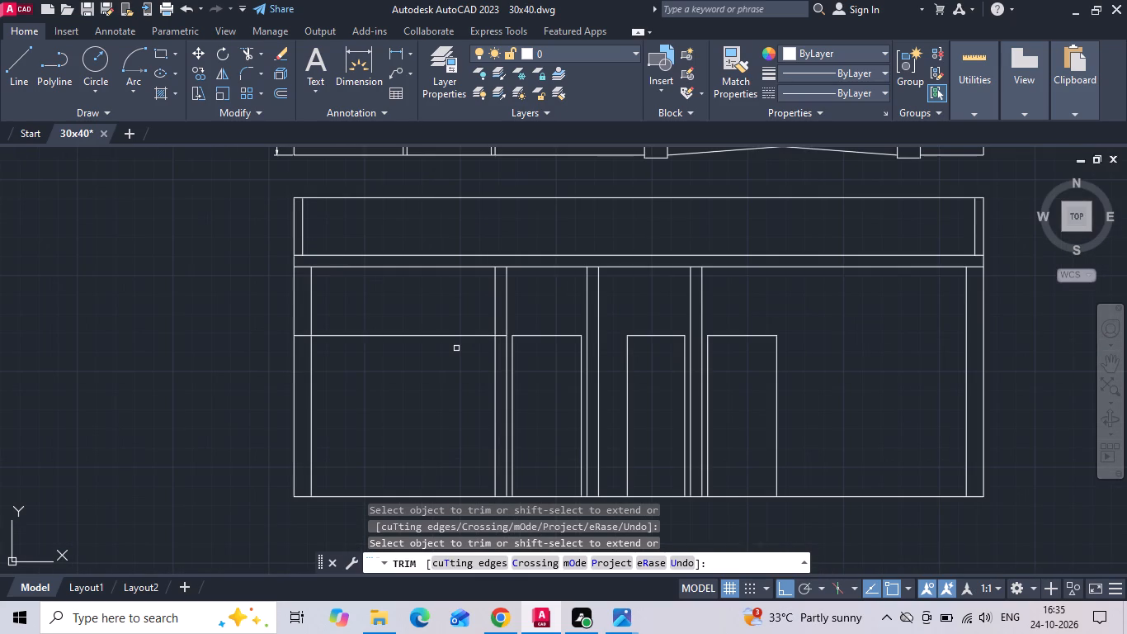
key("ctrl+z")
Trim the lintel line between the outer doors and the outer walls and across the first inner wall, keeping the segments inside the outer walls.
scroll(396, 352, "down", 3)
scroll(526, 334, "up", 1)
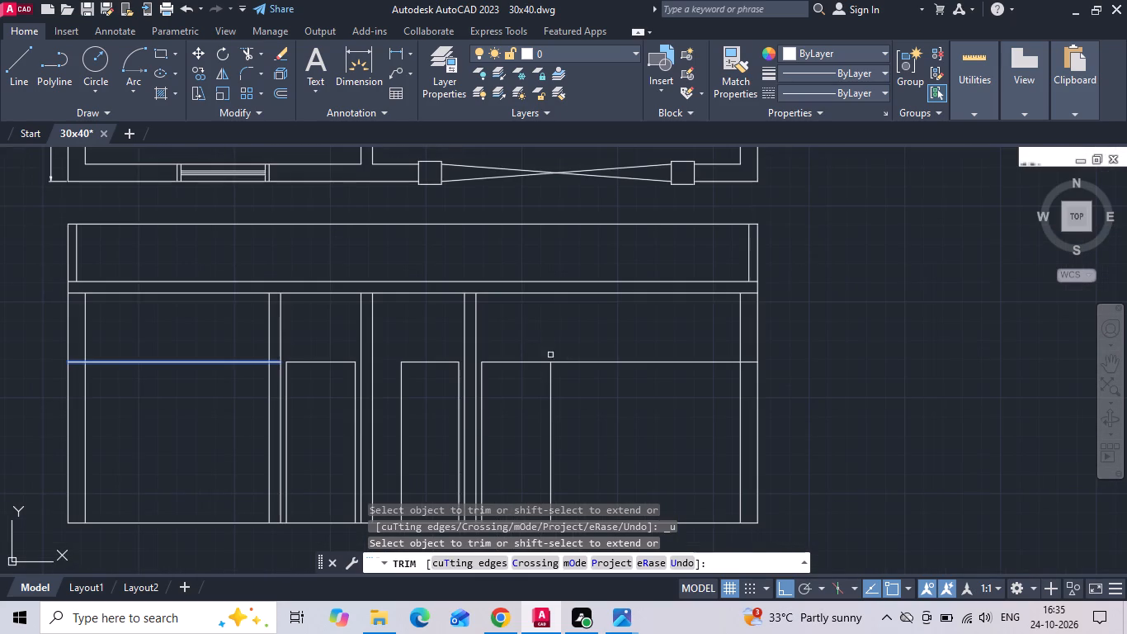
left_click(568, 361)
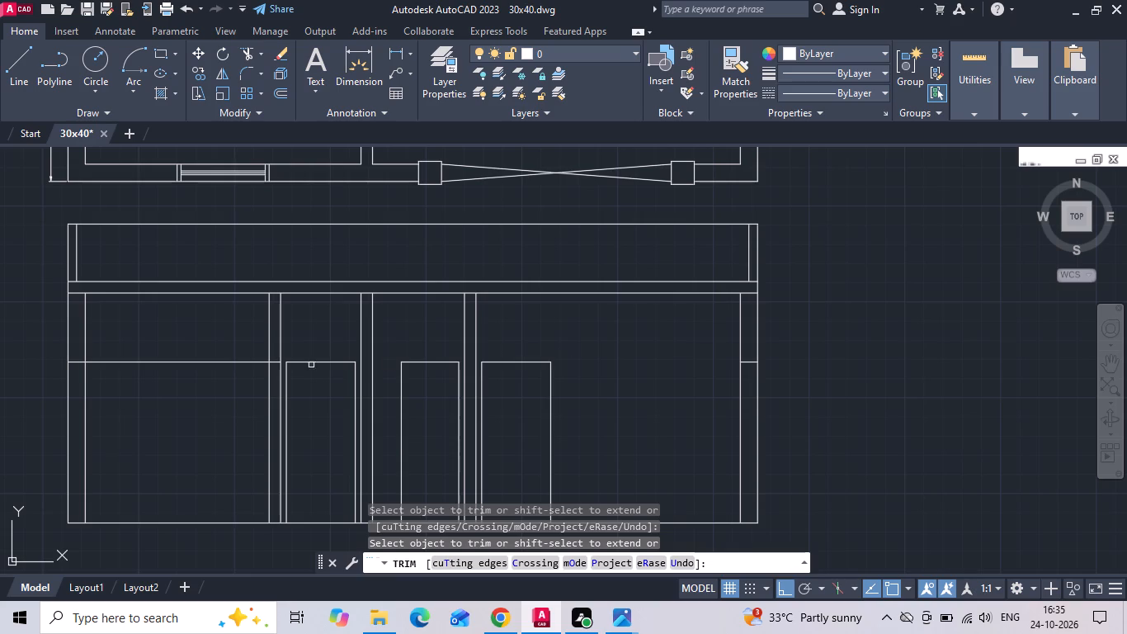
left_click(177, 363)
scroll(291, 356, "up", 2)
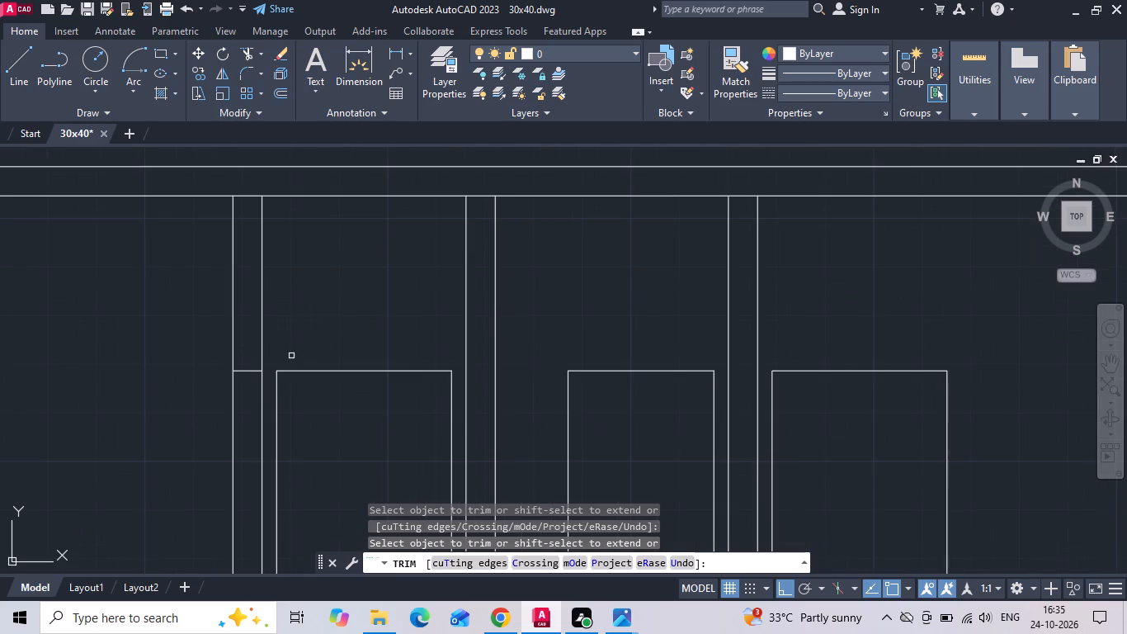
left_click(248, 372)
scroll(249, 380, "down", 2)
scroll(446, 431, "down", 2)
key("Escape")
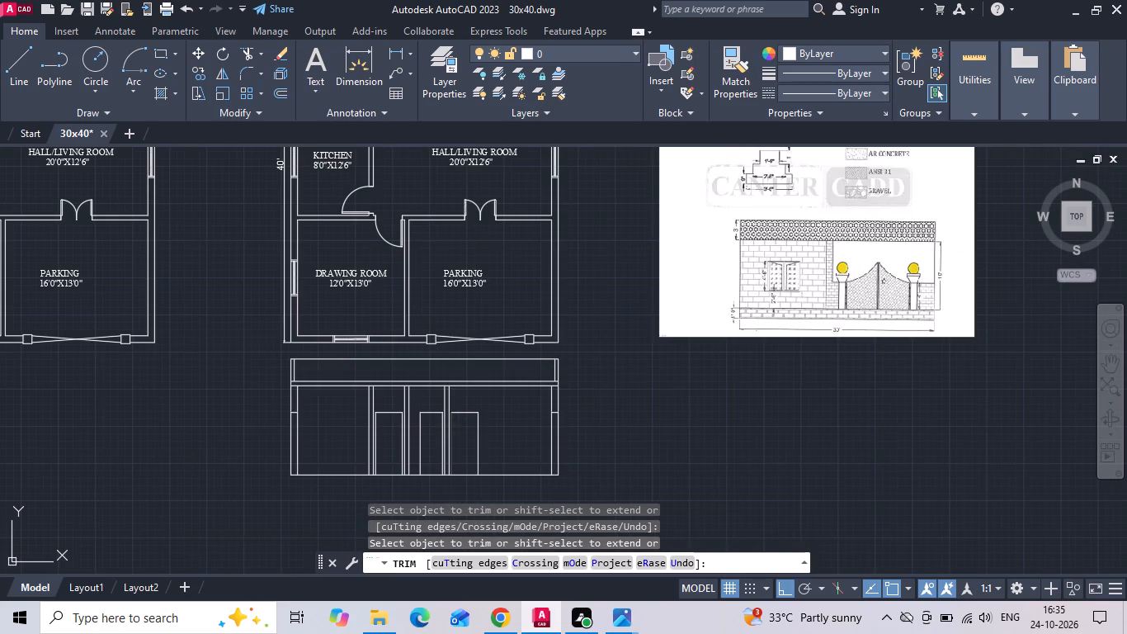
Move the middle door's top line straight down by 12 inches.
middle_click_drag(450, 437, 455, 507)
middle_click_drag(738, 234, 733, 310)
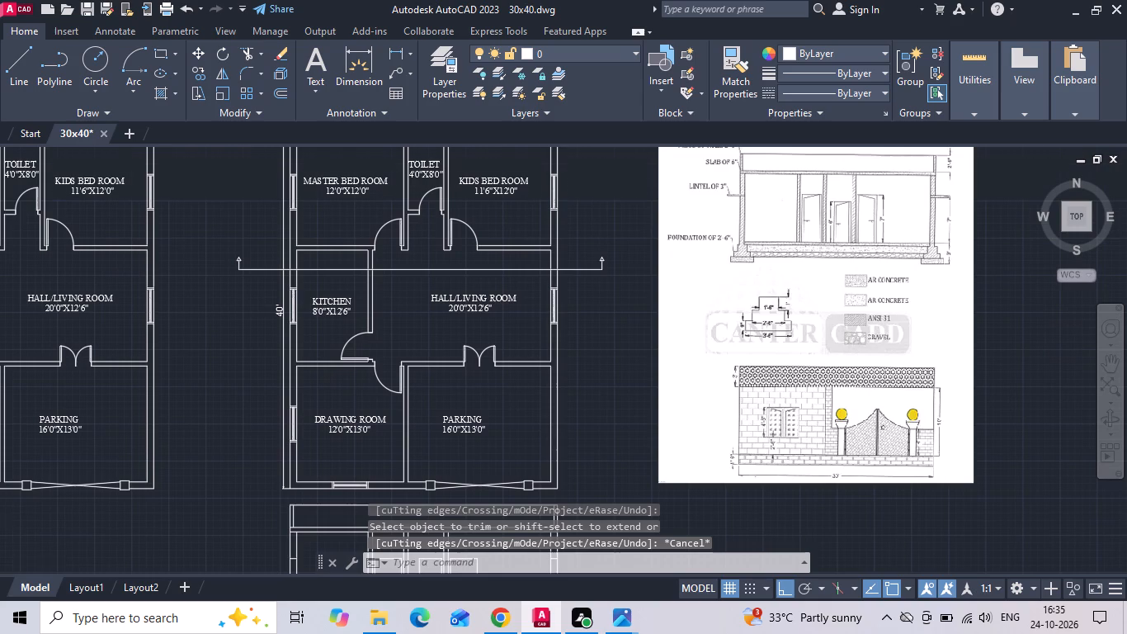
scroll(526, 236, "down", 1)
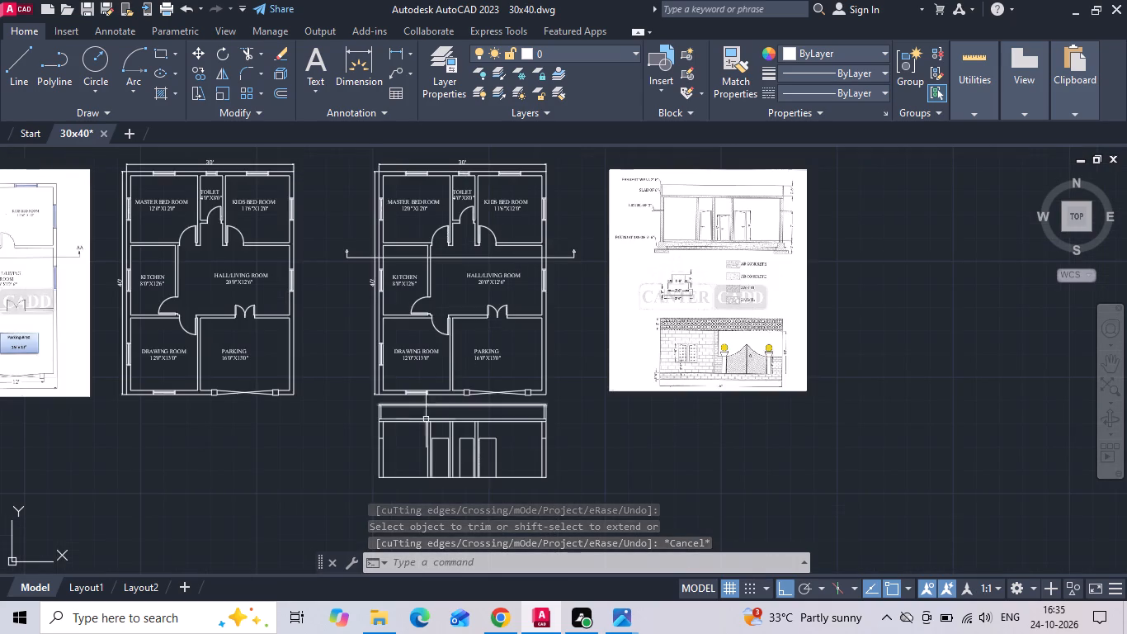
scroll(456, 463, "up", 4)
scroll(479, 390, "up", 1)
left_click_drag(509, 248, 497, 293)
left_click(480, 338)
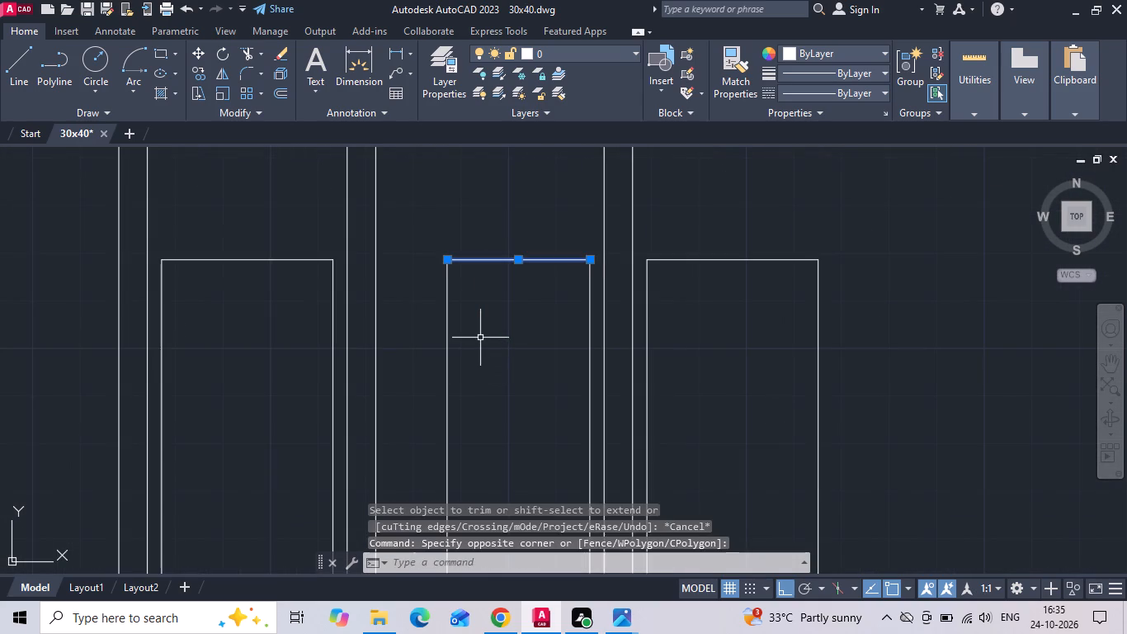
right_click(480, 338)
left_click(521, 304)
left_click_drag(514, 352, 514, 390)
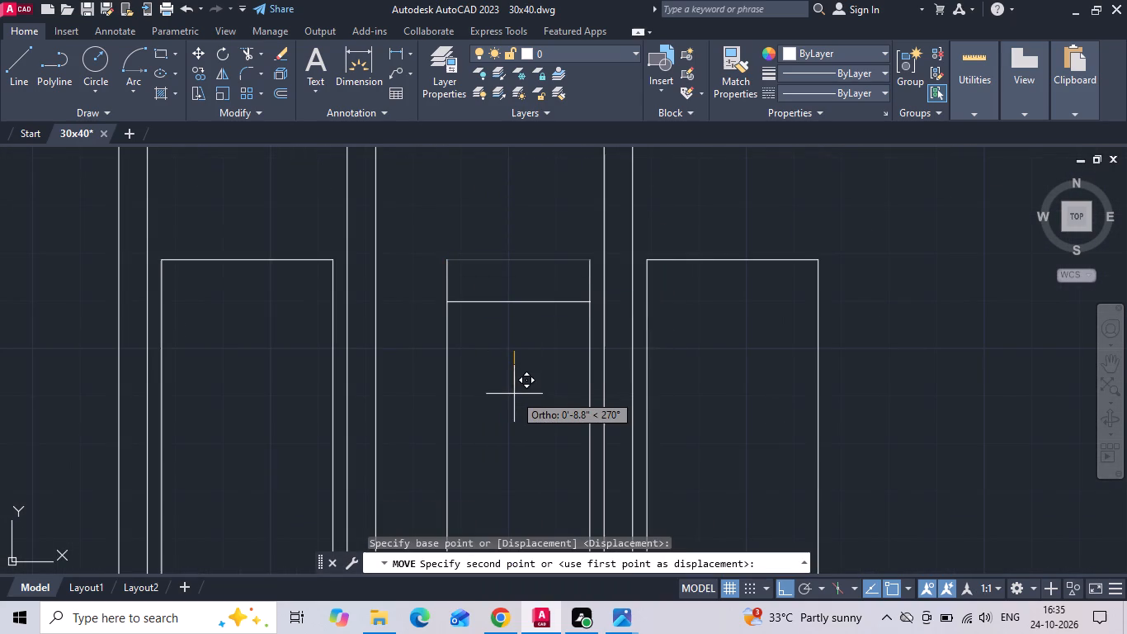
type("12")
key("space")
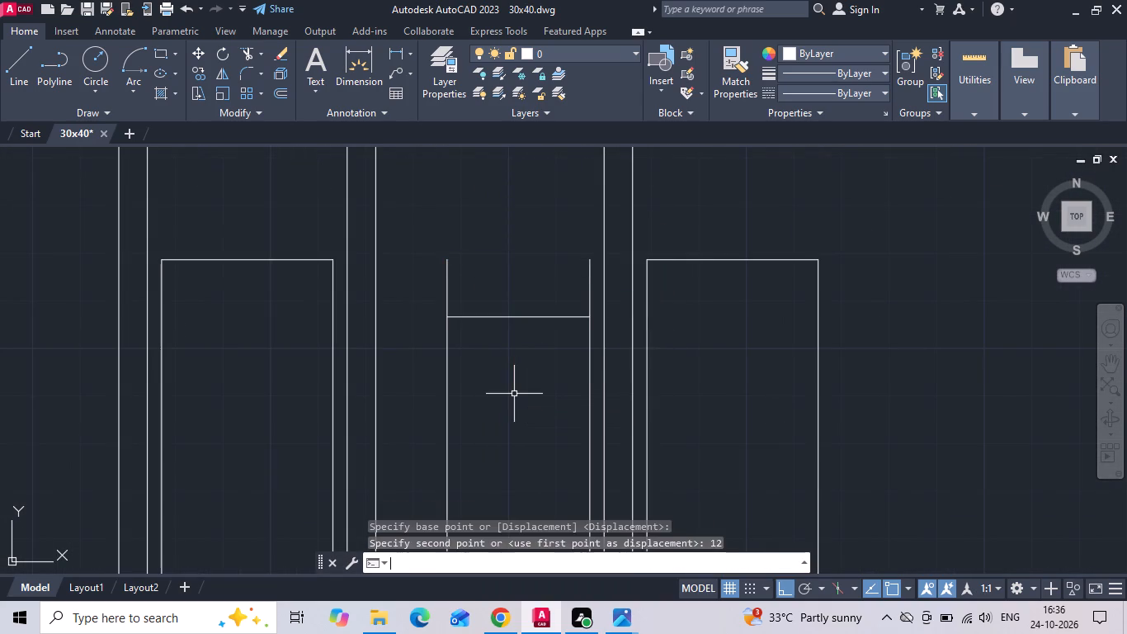
Fillet the middle door's top line with both of its side lines to form square corners.
type("F")
key("space")
left_click(467, 313)
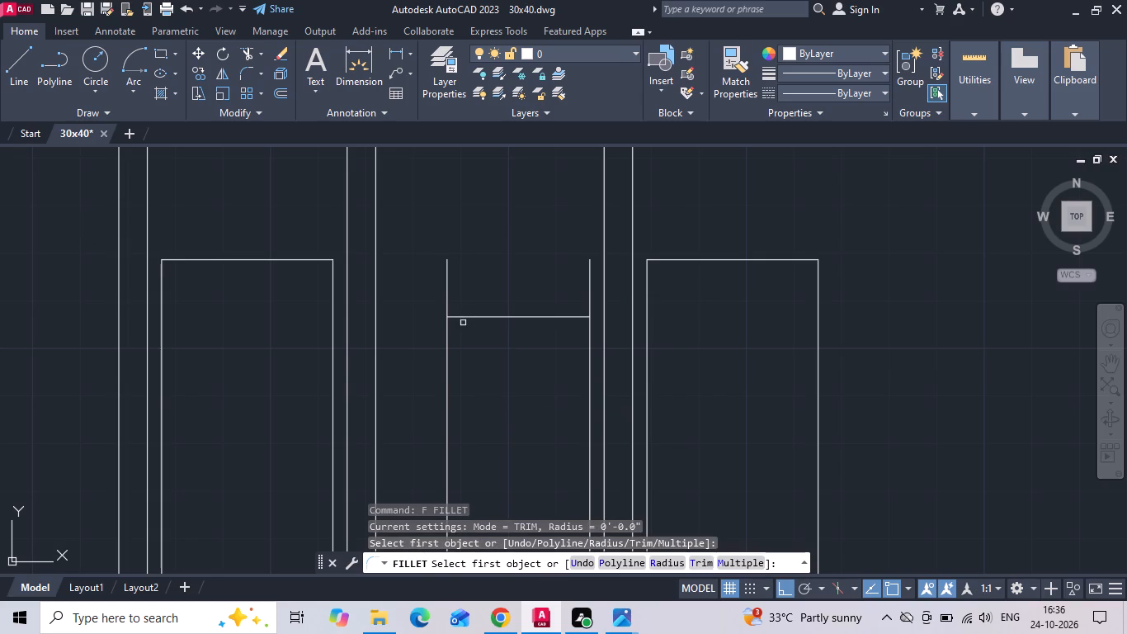
left_click(462, 315)
left_click(446, 333)
key("space")
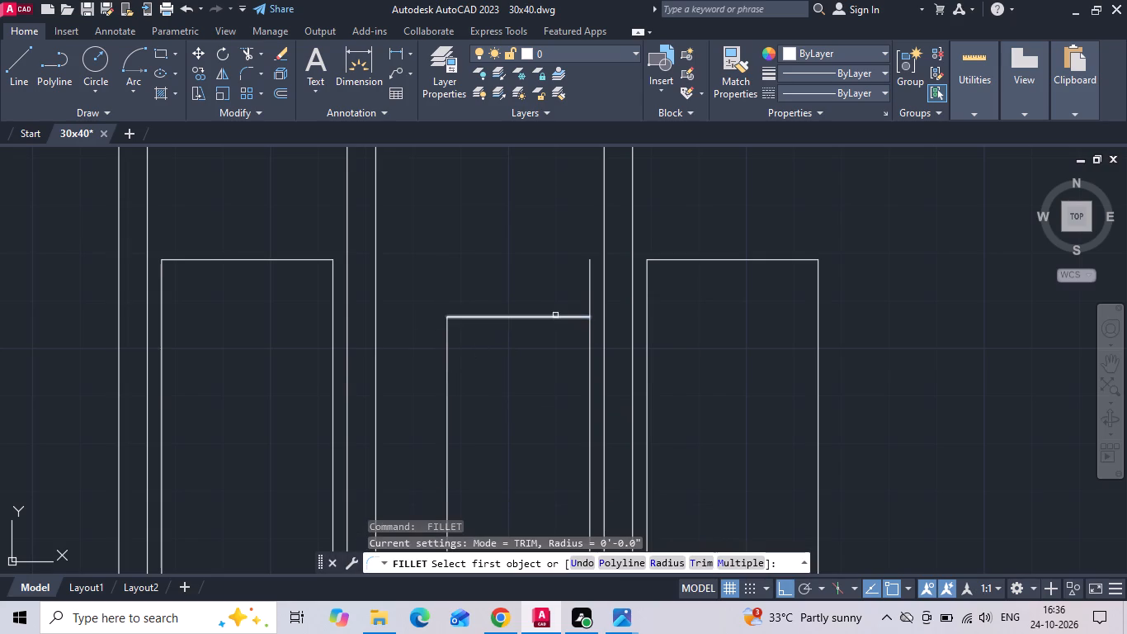
left_click(555, 316)
left_click(591, 354)
Save the drawing.
key("ctrl+s")
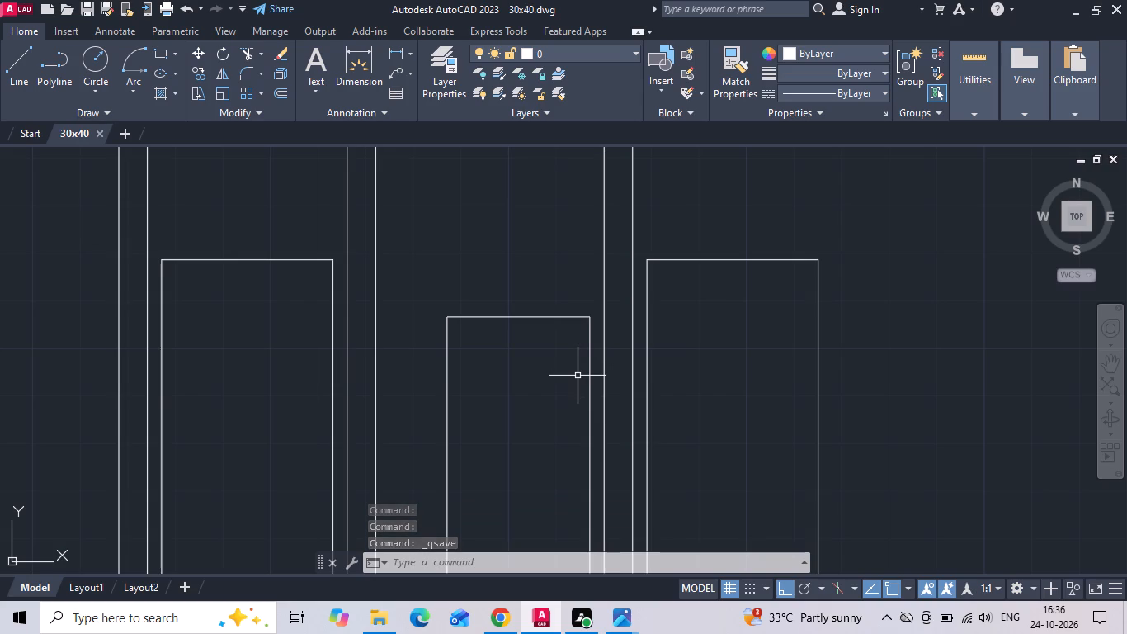
key("ctrl+s")
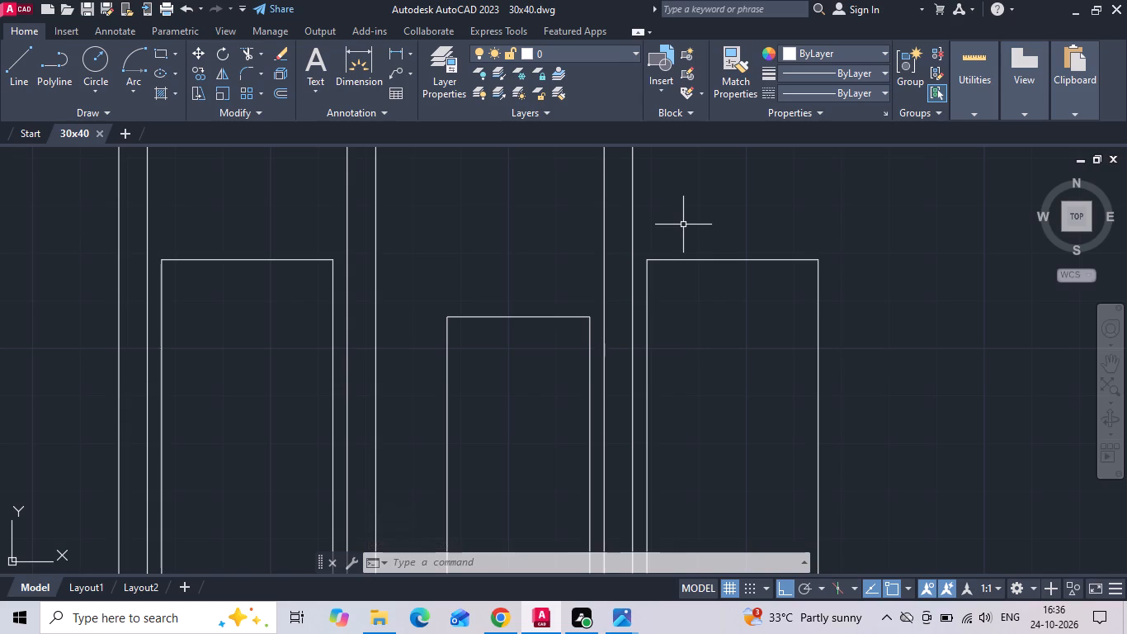
Examine the foundation and floor layers in the reference section image and compare them with the drafted section.
scroll(682, 224, "down", 1)
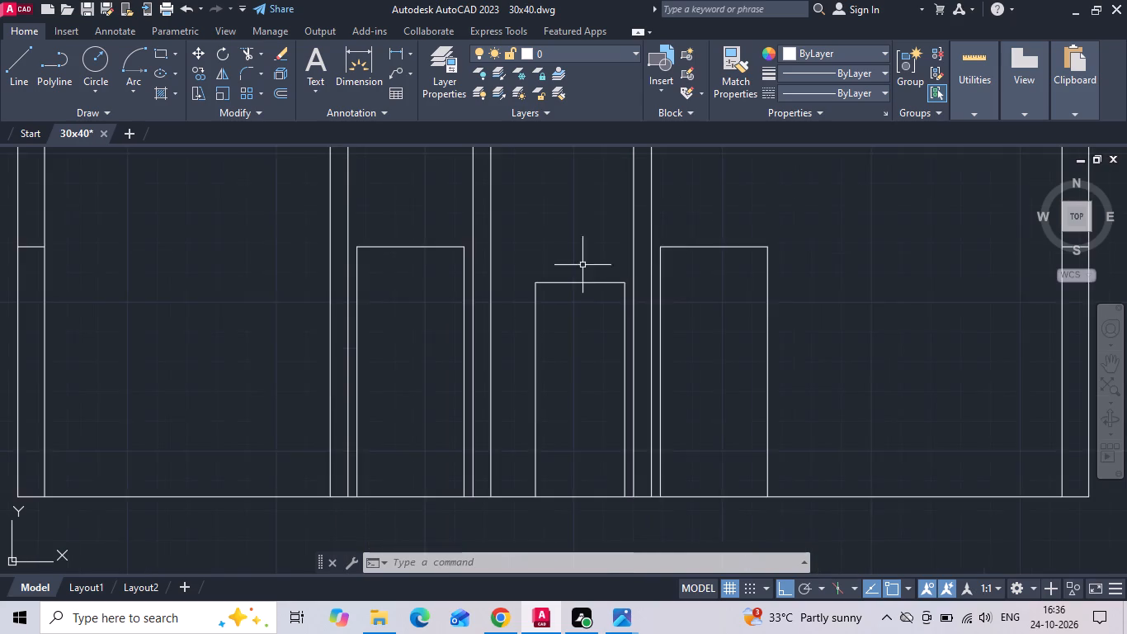
scroll(555, 271, "down", 2)
middle_click_drag(480, 310, 470, 398)
scroll(469, 405, "down", 2)
scroll(752, 206, "up", 3)
middle_click_drag(755, 195, 733, 332)
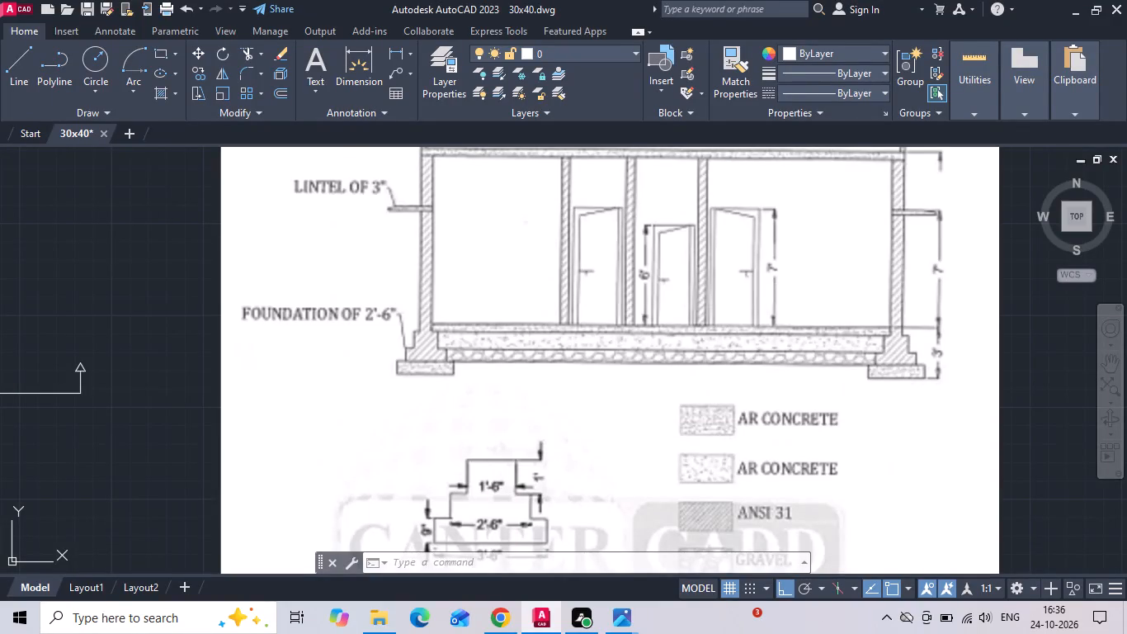
scroll(809, 270, "down", 2)
middle_click_drag(389, 418, 430, 245)
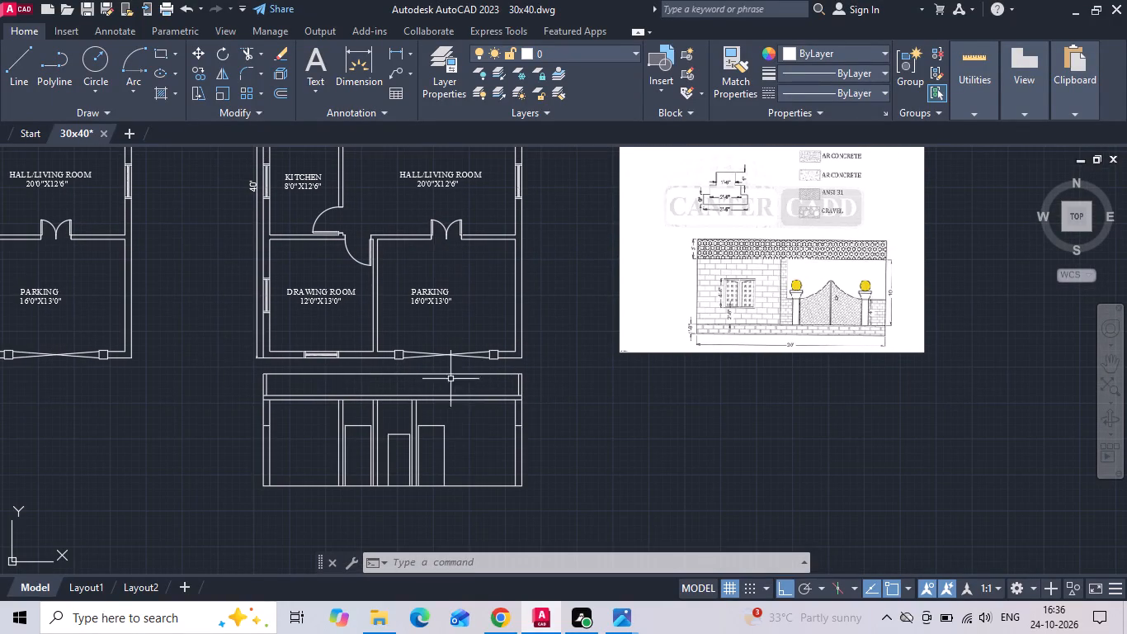
middle_click_drag(707, 389, 610, 472)
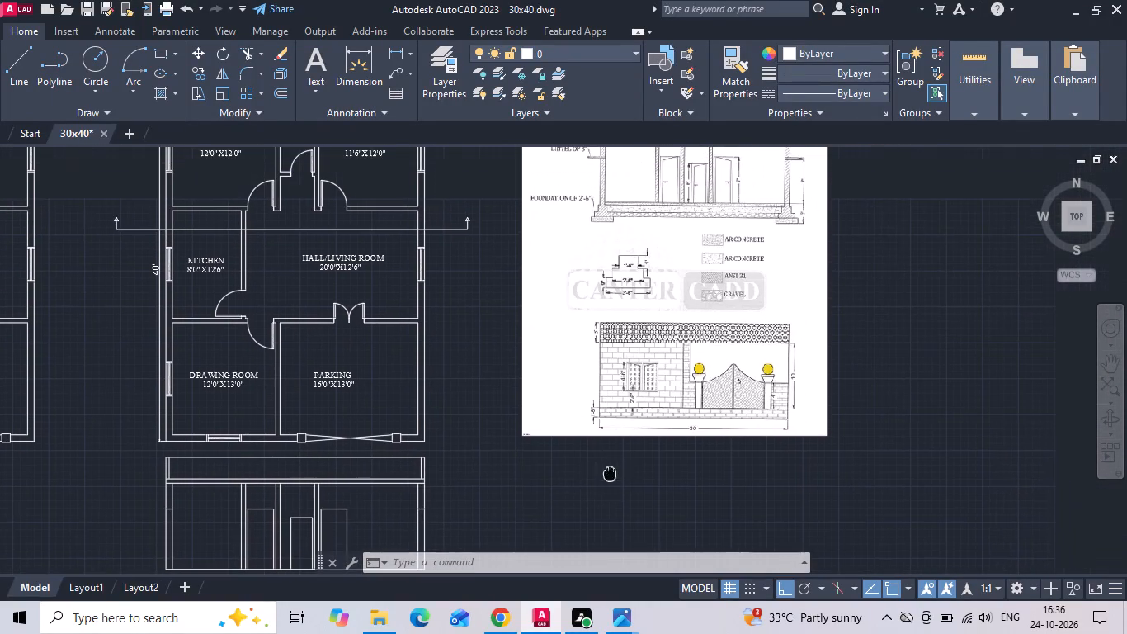
scroll(792, 145, "up", 6)
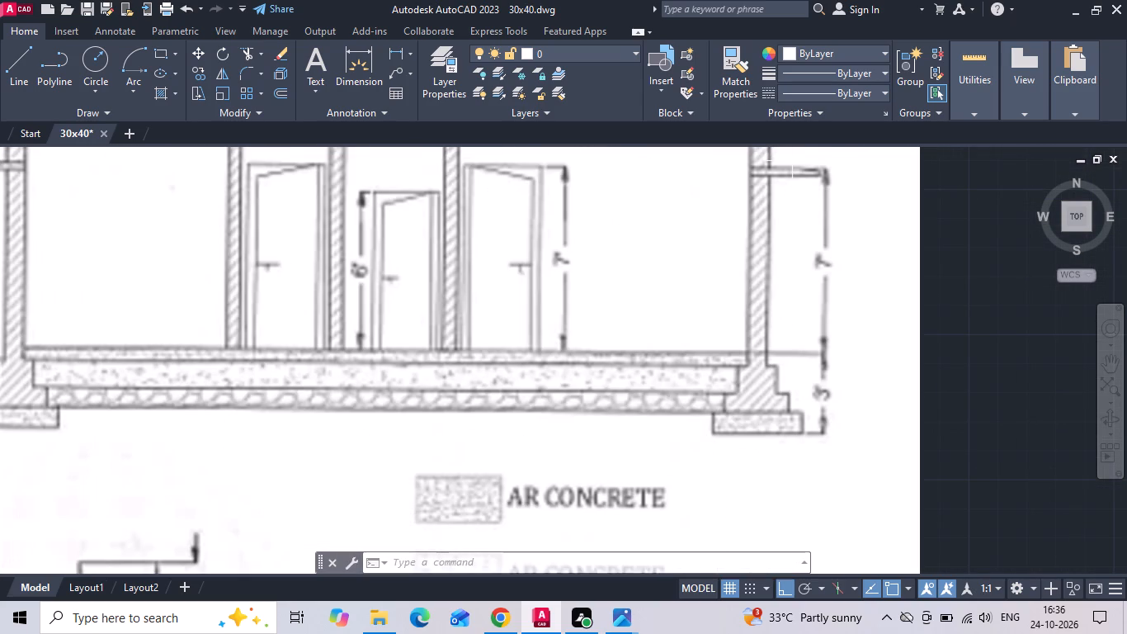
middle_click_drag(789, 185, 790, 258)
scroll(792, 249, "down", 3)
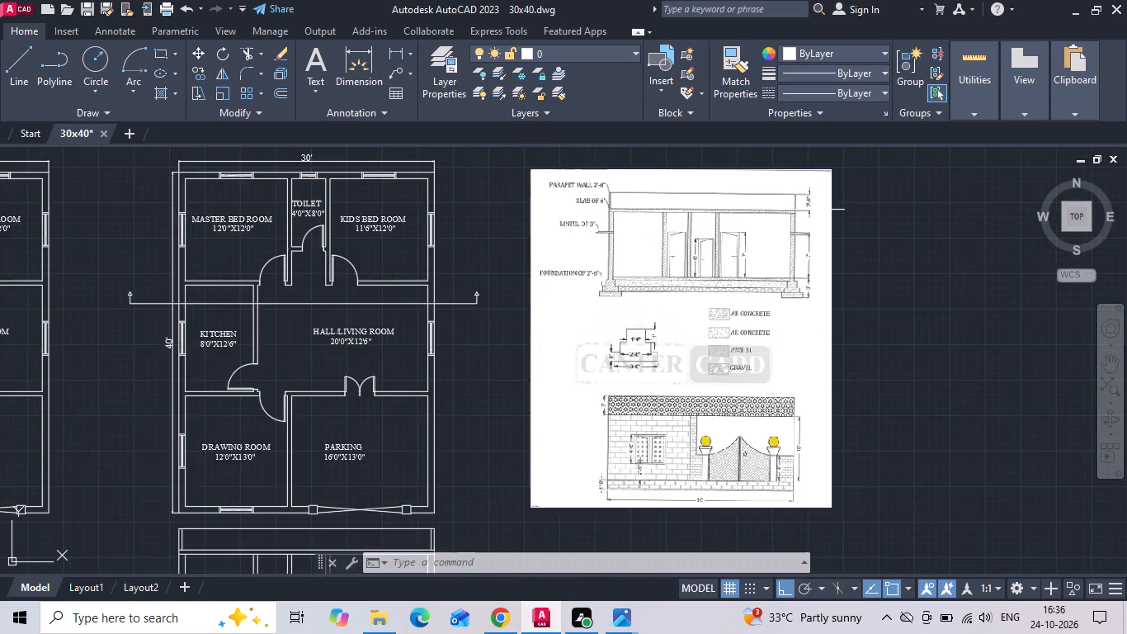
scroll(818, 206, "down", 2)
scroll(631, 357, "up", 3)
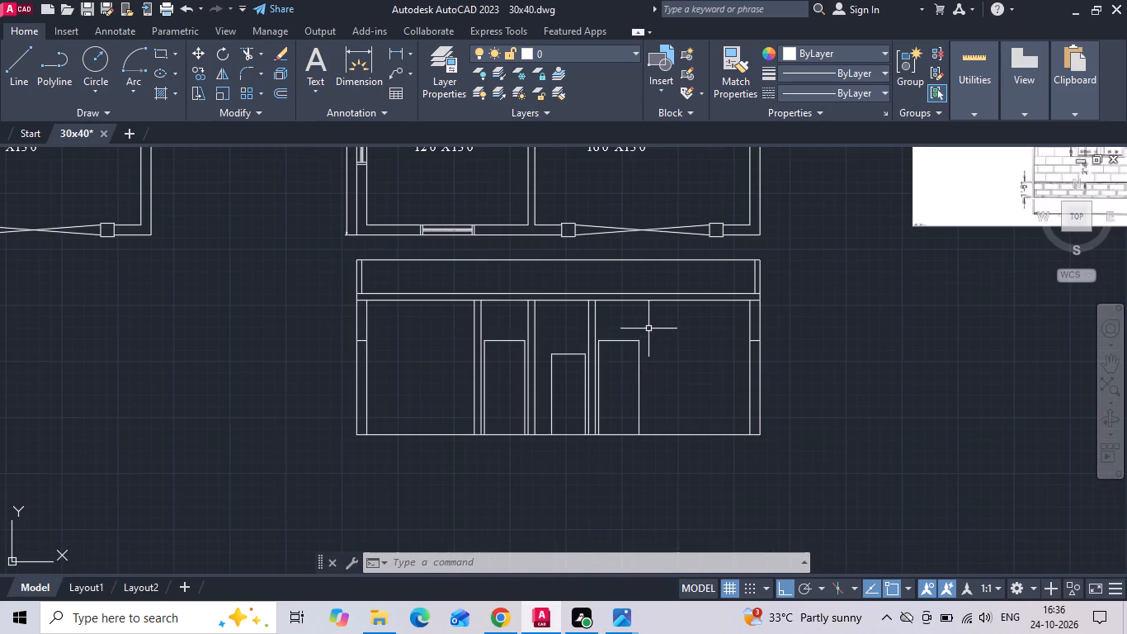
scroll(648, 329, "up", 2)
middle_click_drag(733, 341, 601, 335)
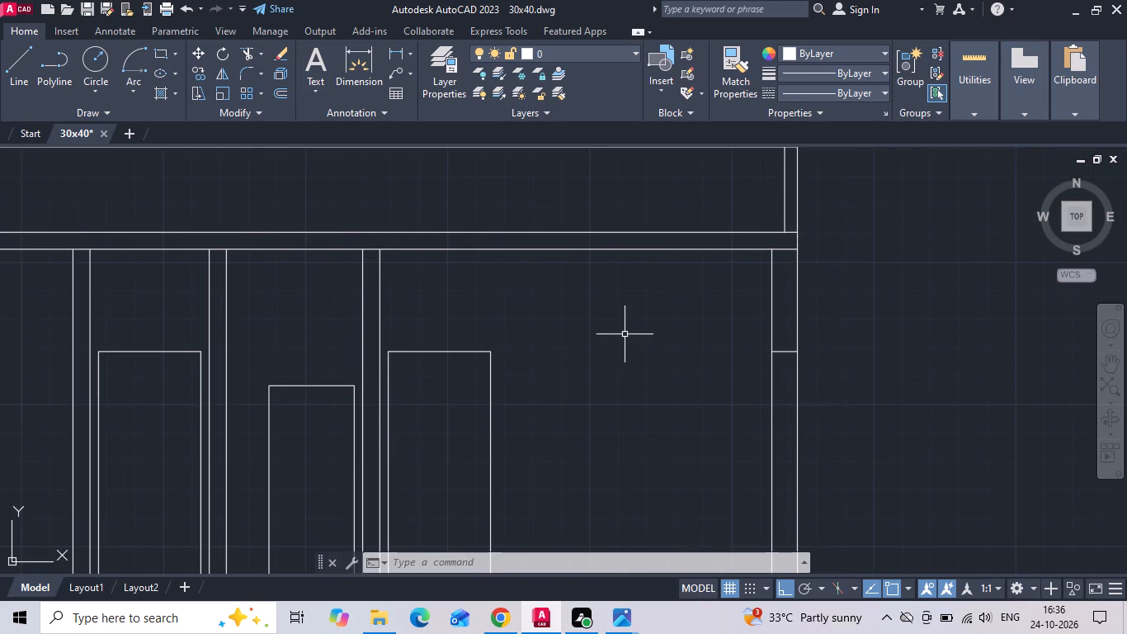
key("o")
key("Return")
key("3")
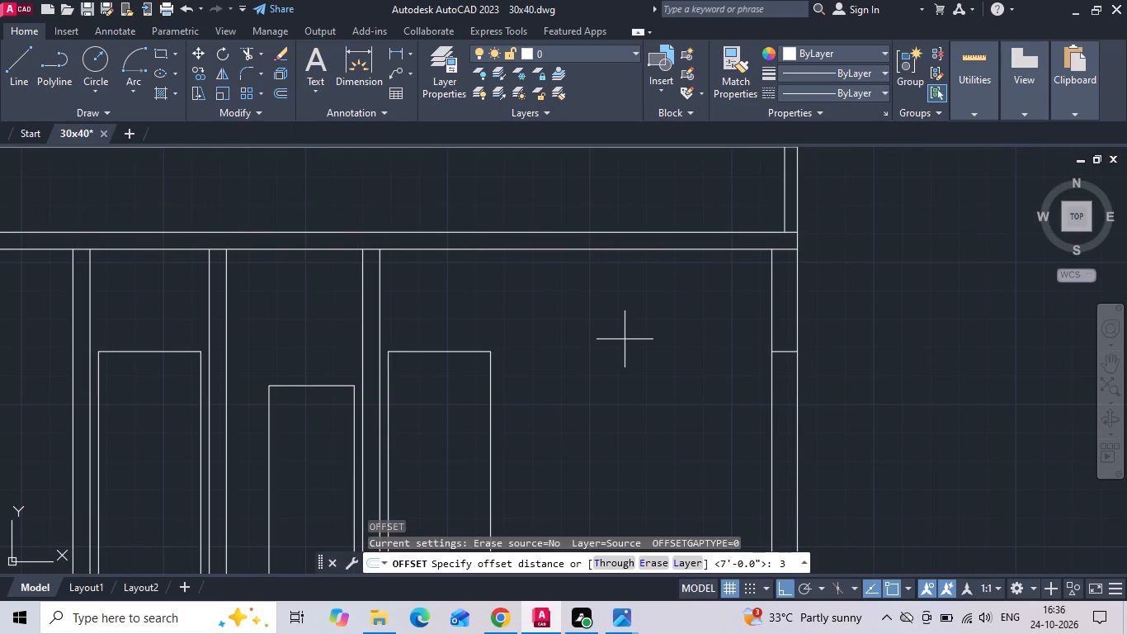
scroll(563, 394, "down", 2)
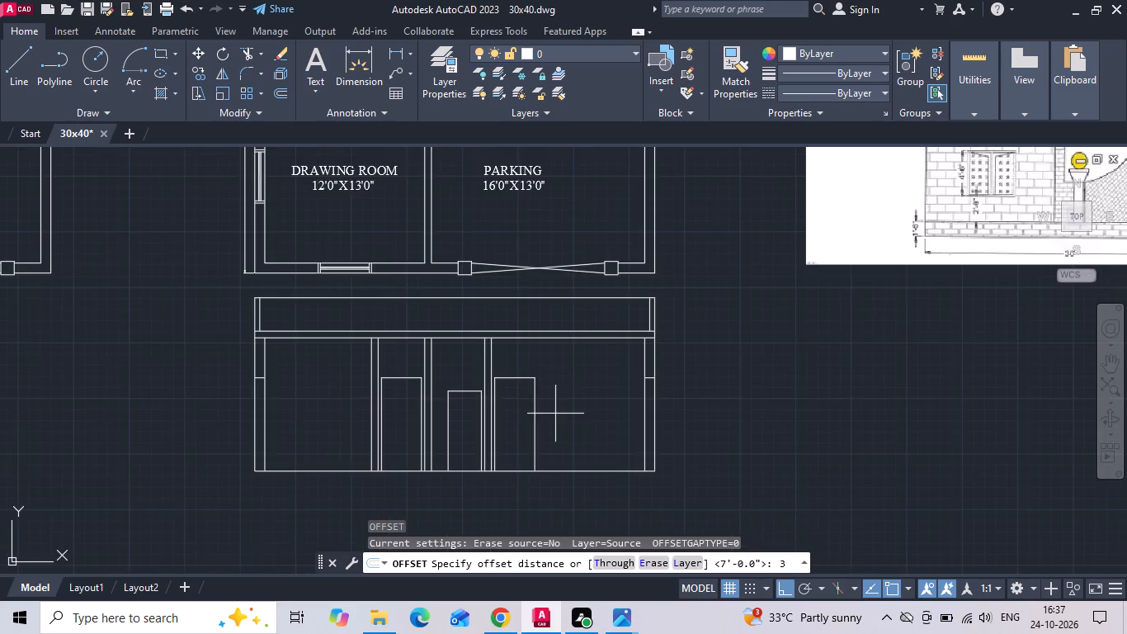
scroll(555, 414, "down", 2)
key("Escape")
Save the drawing.
key("ctrl+s")
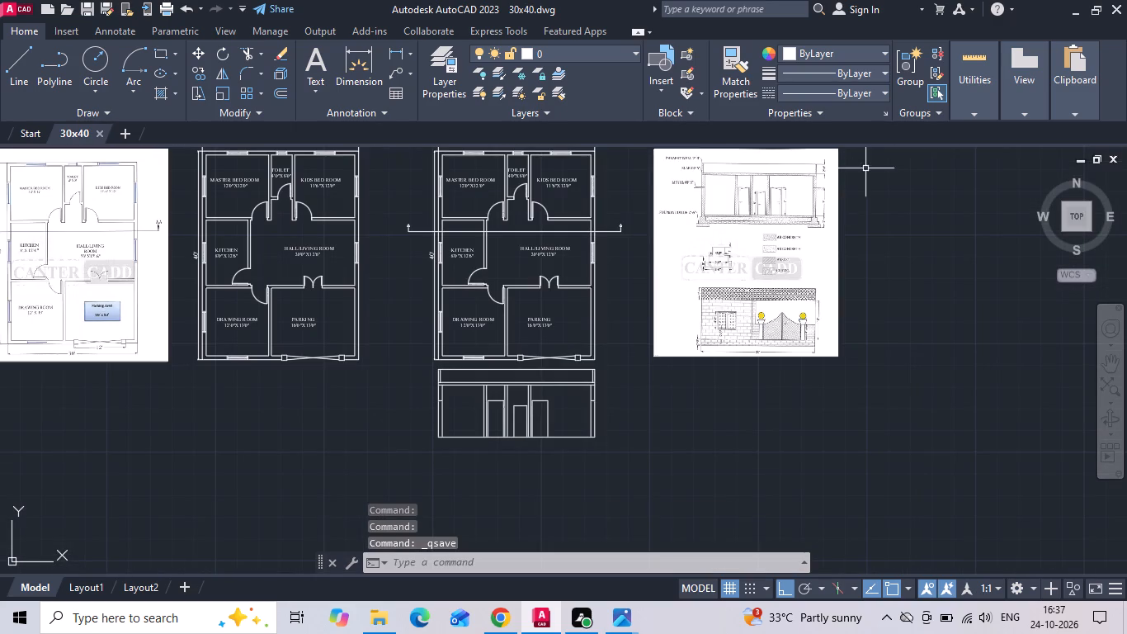
Offset the section's two outermost wall lines outward by 2' to mark the ends of the lintel projections.
scroll(868, 160, "up", 2)
scroll(773, 206, "up", 2)
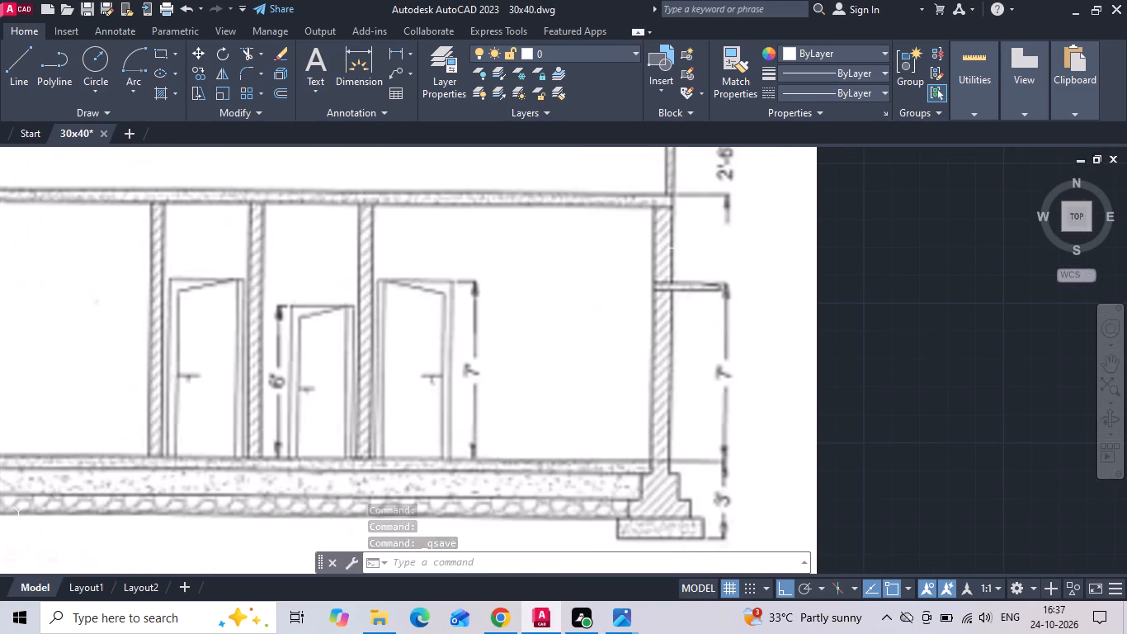
scroll(816, 282, "down", 5)
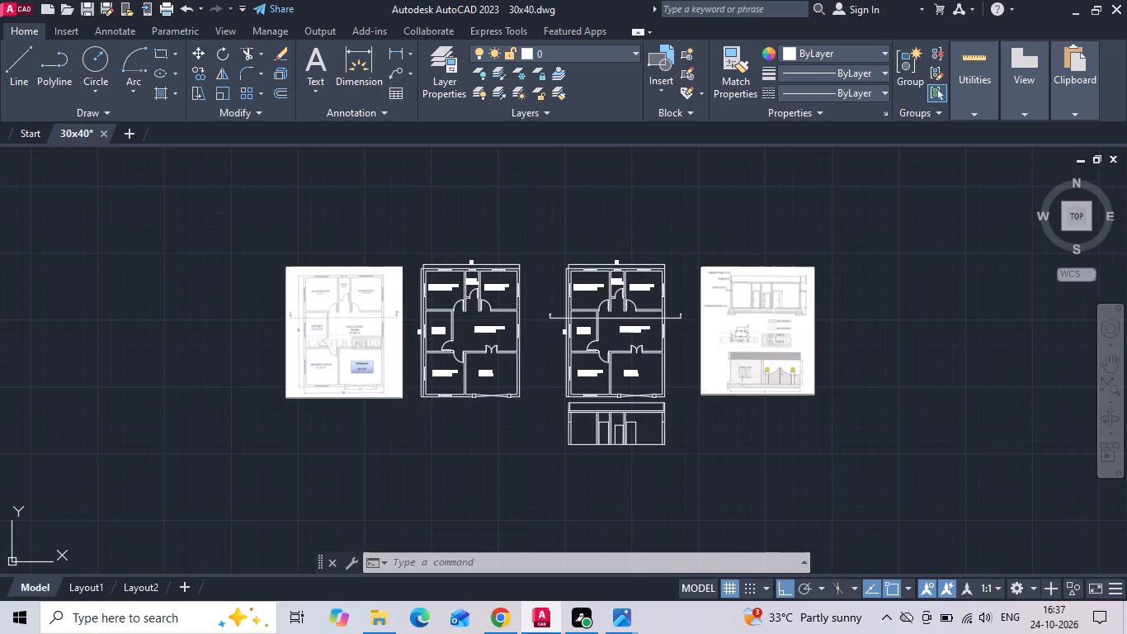
scroll(573, 448, "up", 3)
scroll(926, 352, "up", 3)
scroll(838, 339, "up", 2)
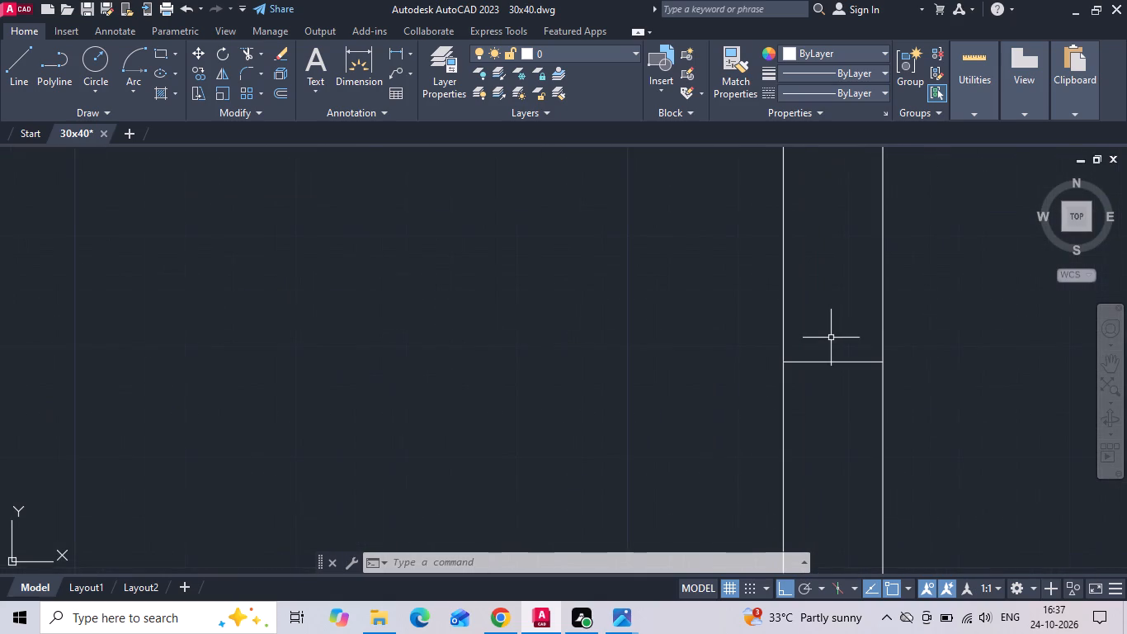
scroll(674, 328, "down", 1)
middle_click_drag(791, 320, 570, 338)
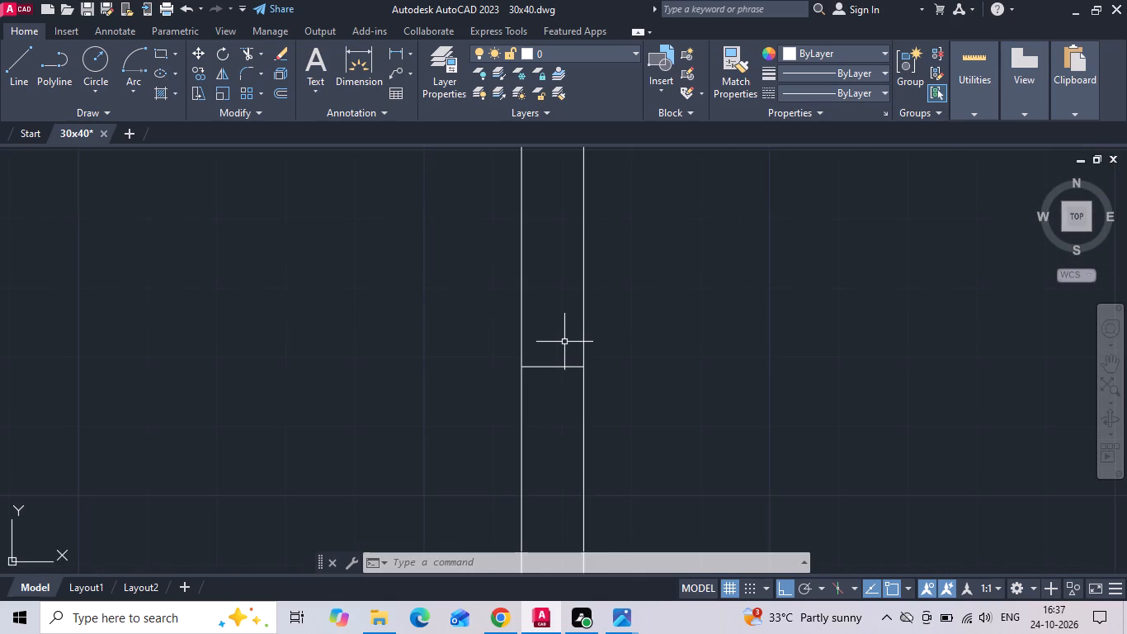
key("o")
key("Return")
type("2'")
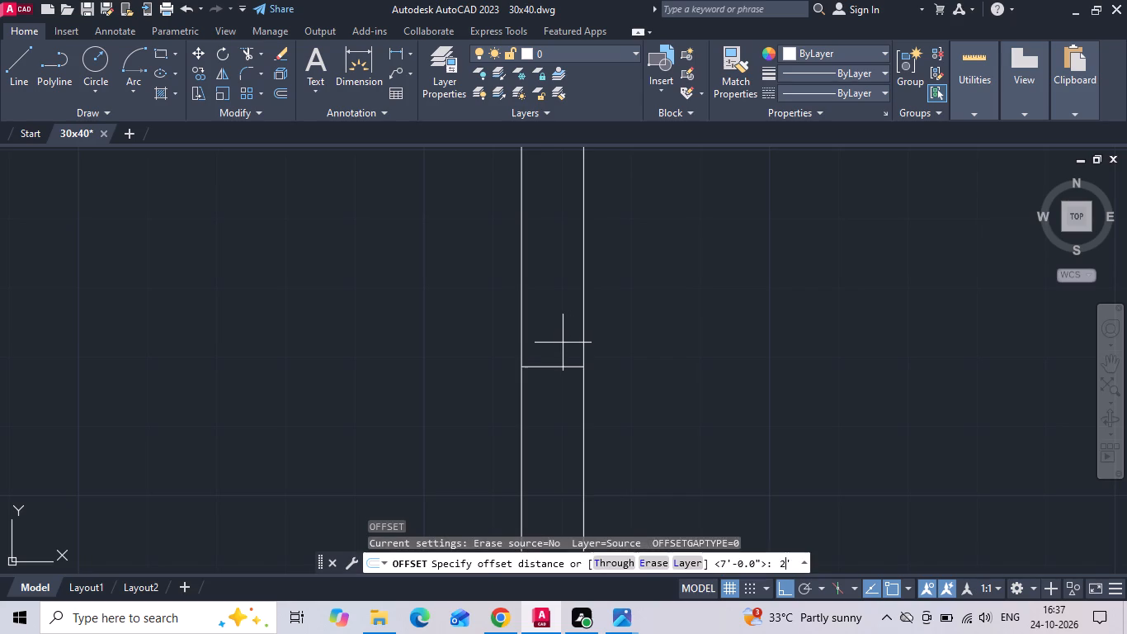
key("Return")
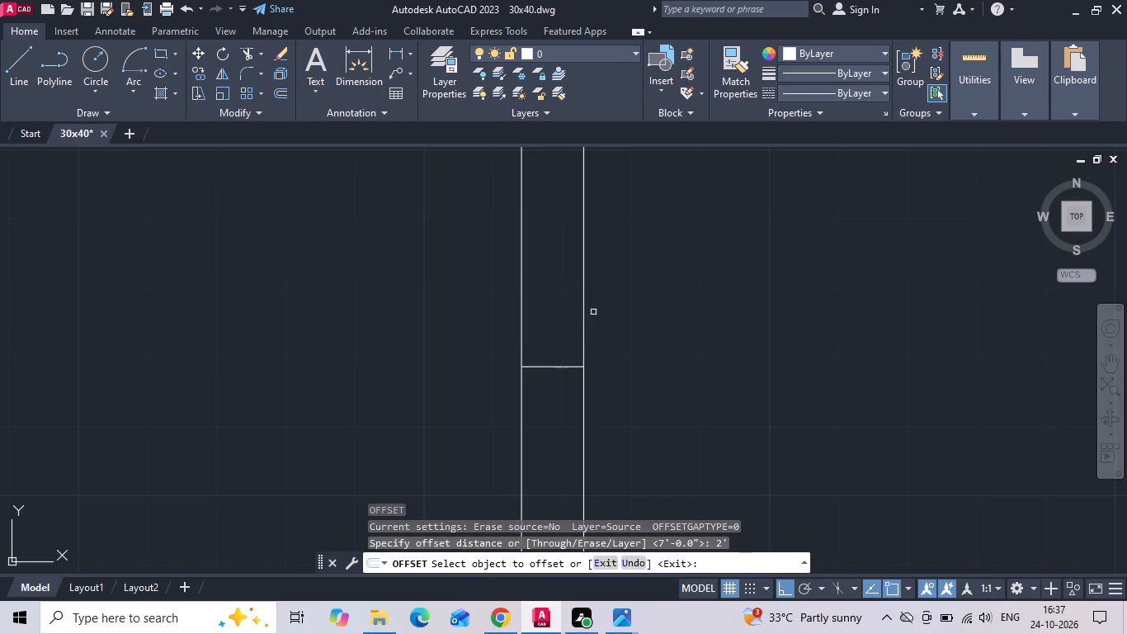
left_click_drag(582, 341, 622, 338)
left_click(771, 312)
scroll(790, 319, "down", 3)
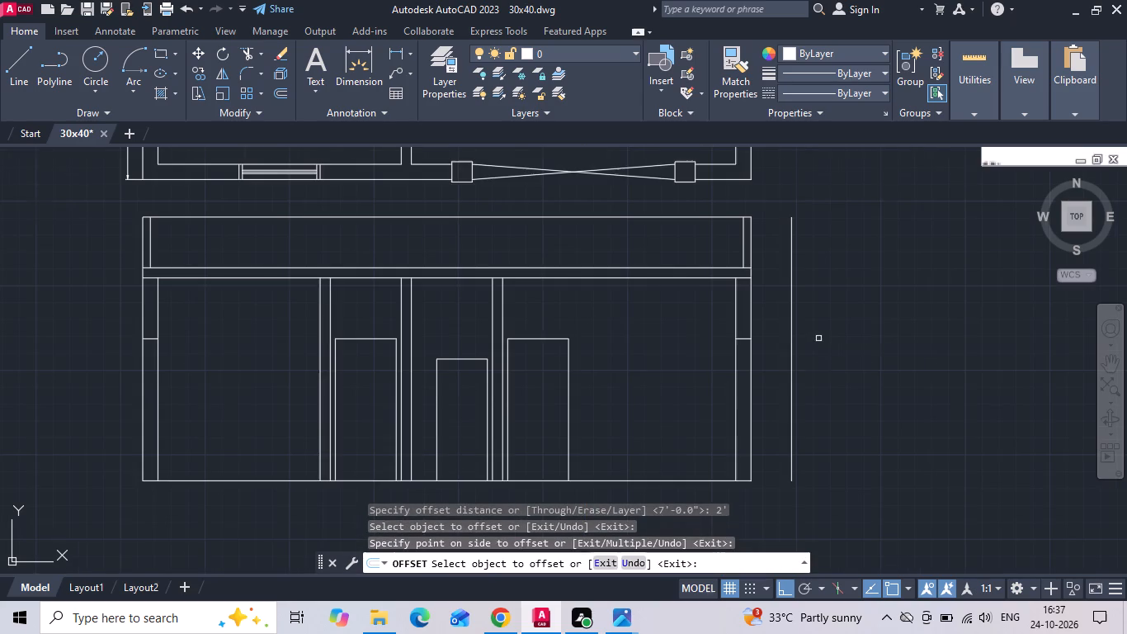
left_click(144, 372)
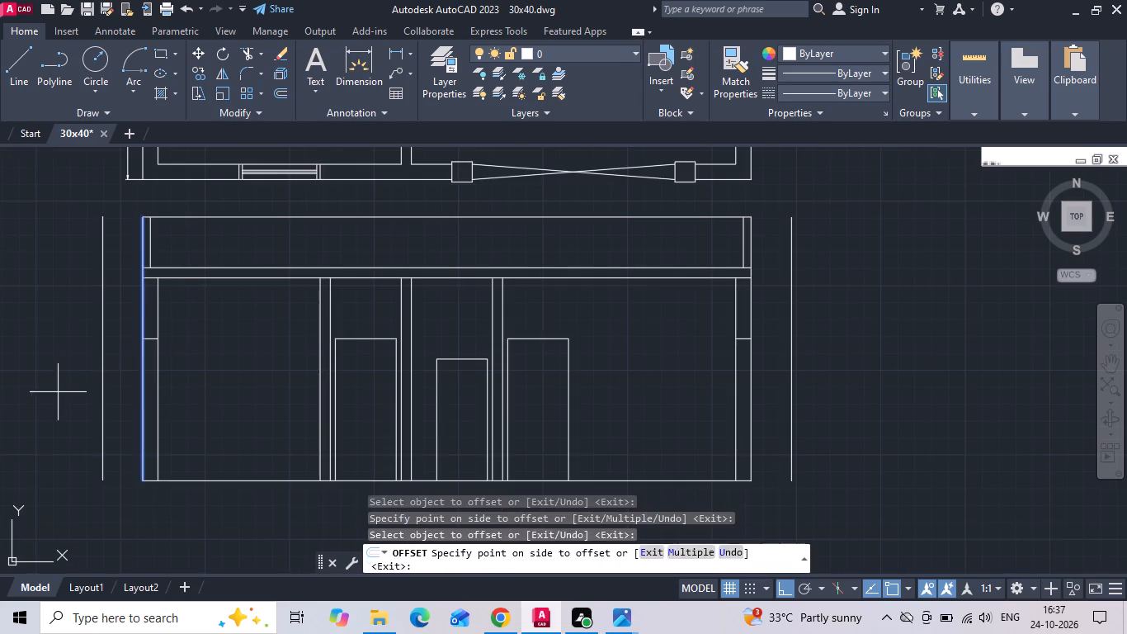
left_click(58, 392)
key("Escape")
Extend the short lintel line in each outer wall outward to the offset guide line on its side.
type("EX")
key("space")
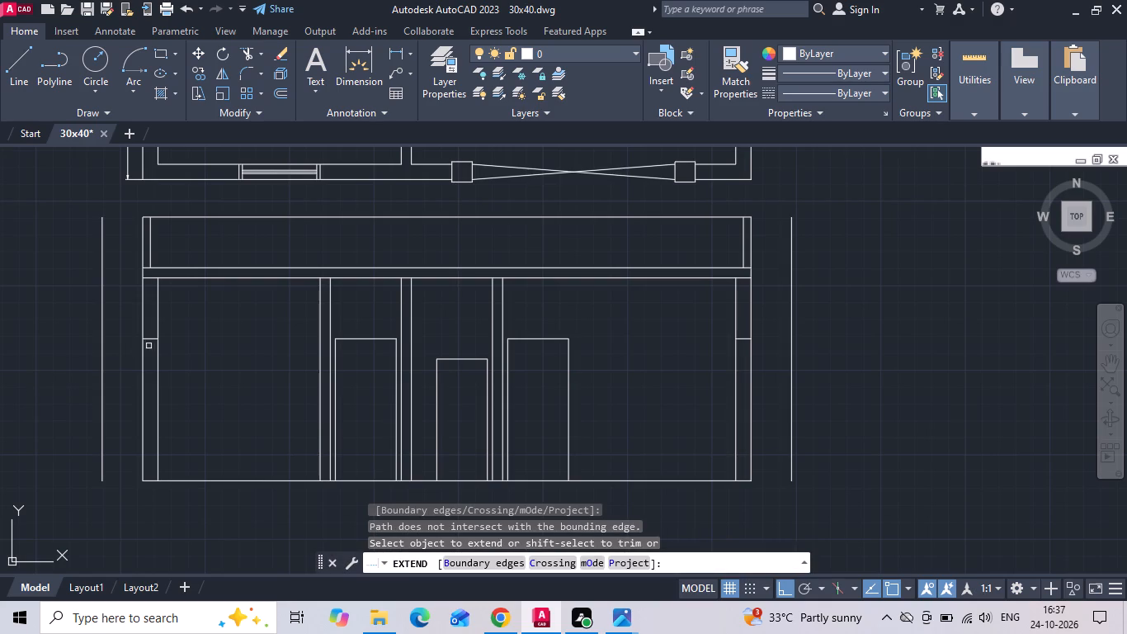
left_click(149, 338)
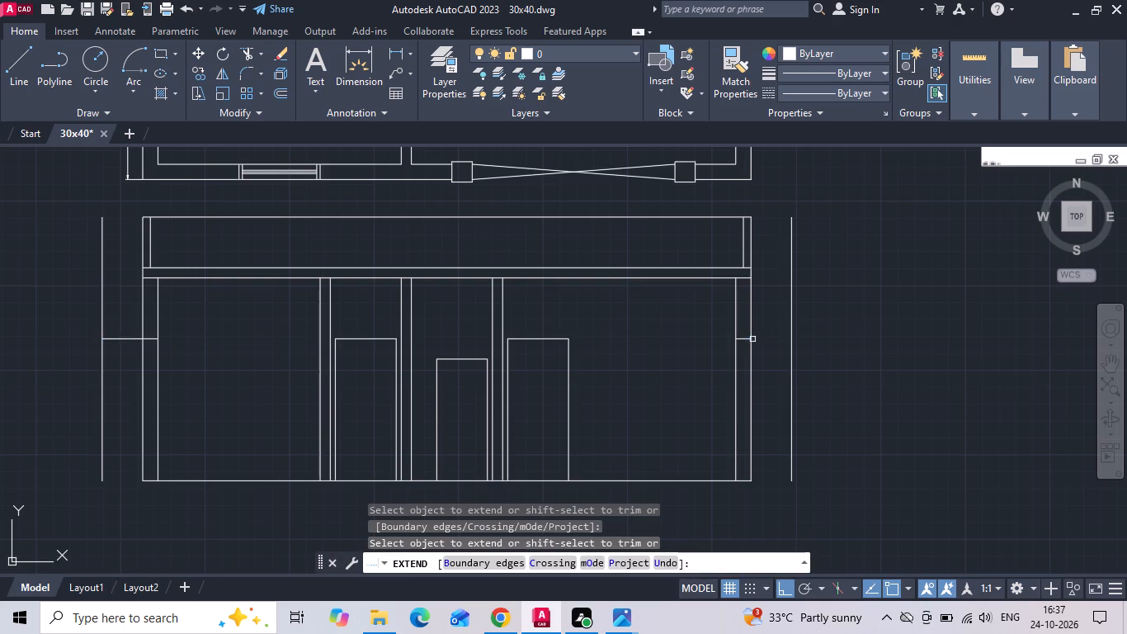
left_click(747, 339)
key("Escape")
Trim away both vertical guide lines below and above the lintel lines, leaving only the horizontal projections.
type("TR")
key("space")
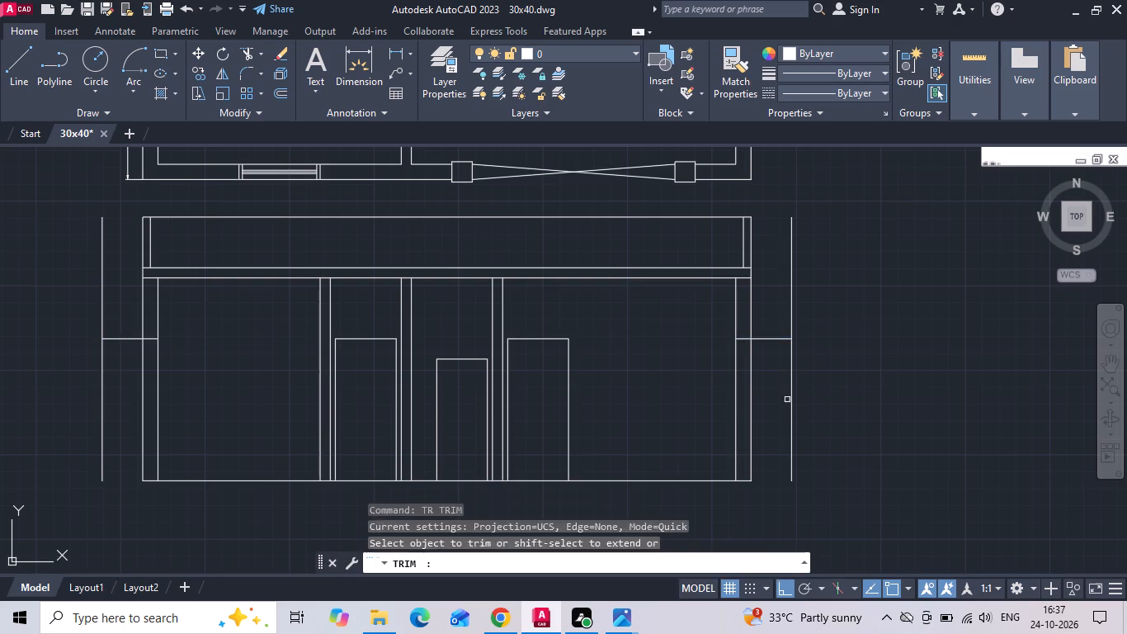
left_click_drag(787, 400, 815, 395)
left_click(101, 393)
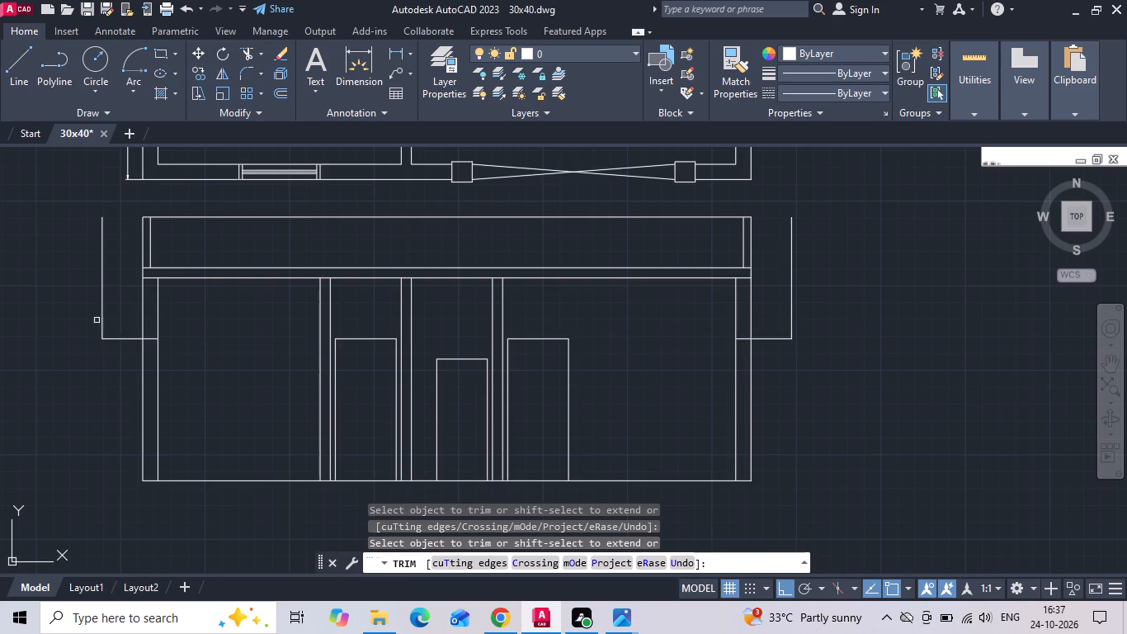
left_click_drag(97, 310, 117, 277)
left_click_drag(792, 294, 820, 305)
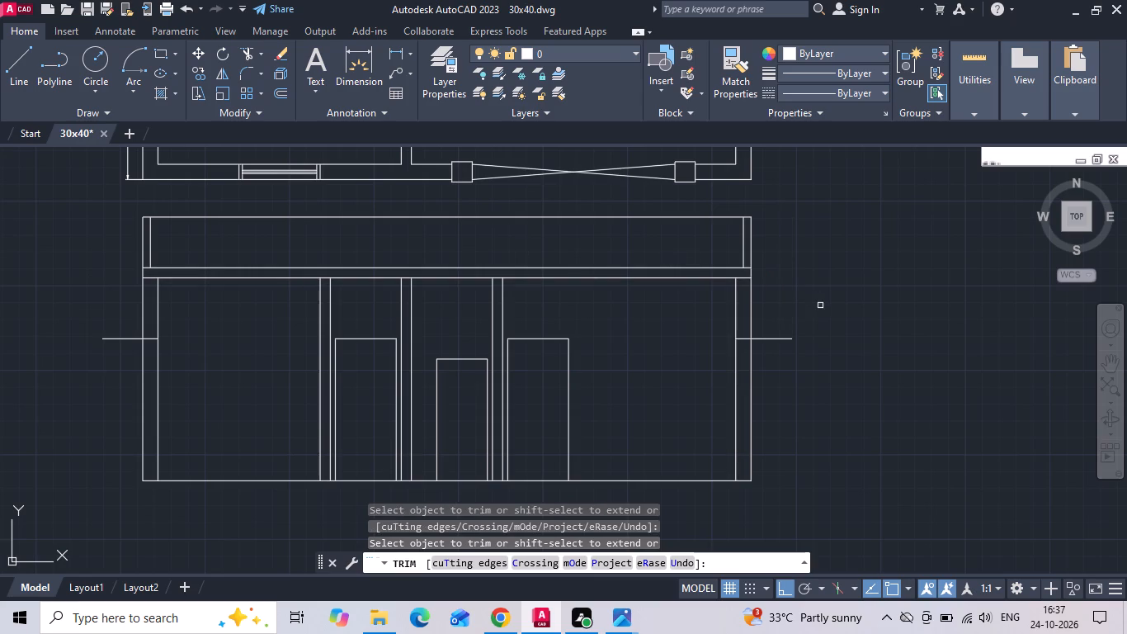
key("Escape")
Offset the lintel lines on both outer walls upward by 3 inches.
scroll(724, 345, "up", 3)
middle_click_drag(860, 291, 586, 303)
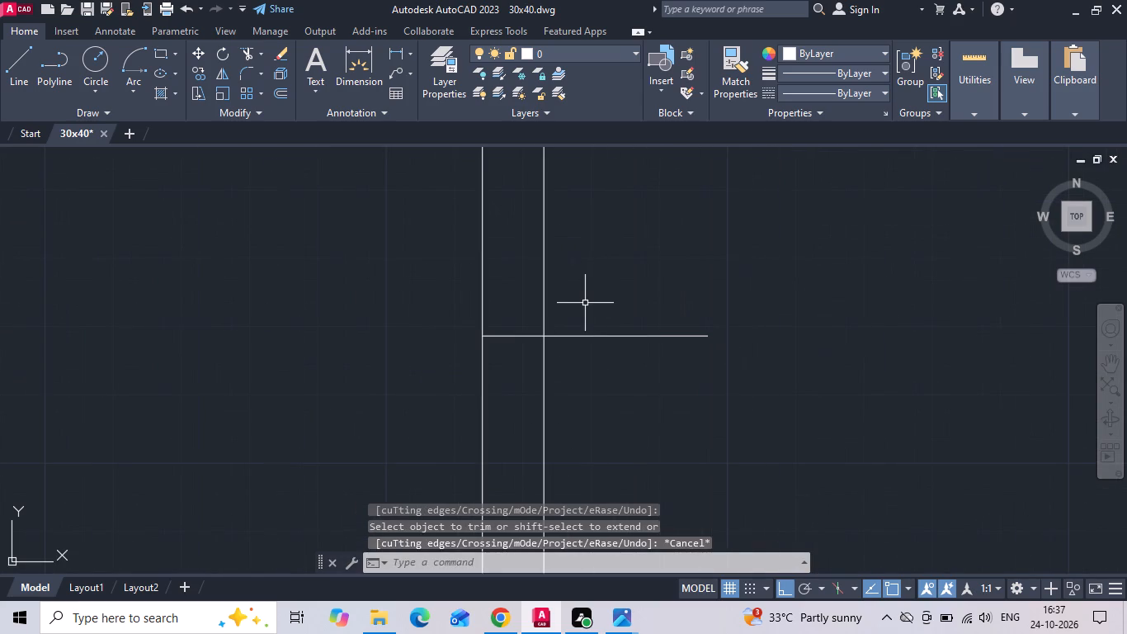
type("O")
key("space")
key("3")
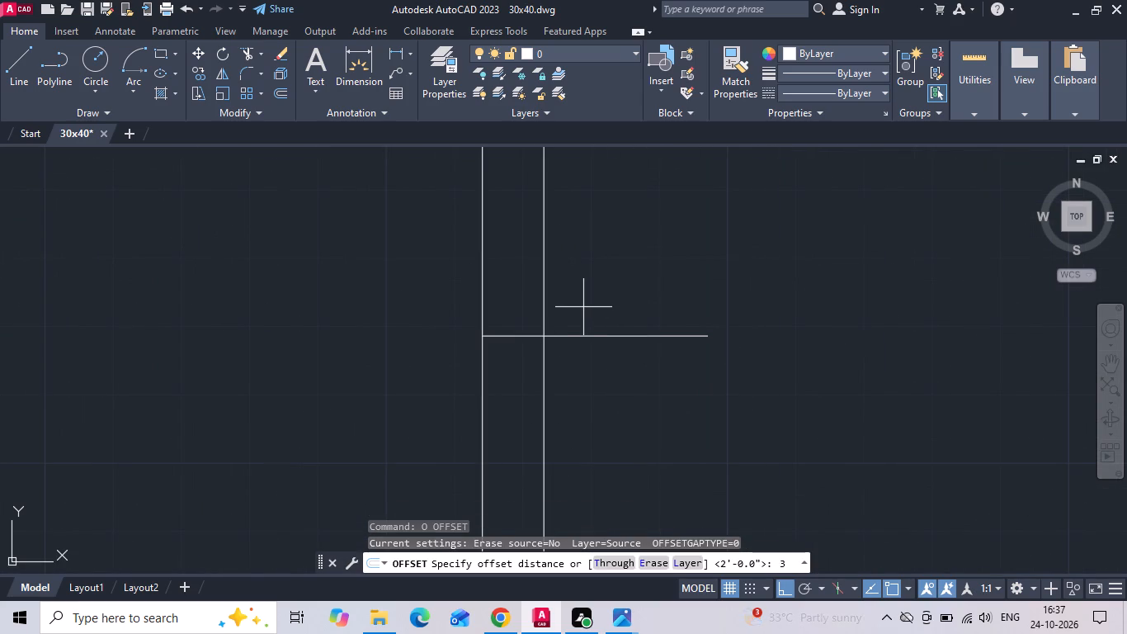
key("space")
left_click_drag(559, 338, 567, 326)
left_click(592, 280)
scroll(735, 272, "down", 3)
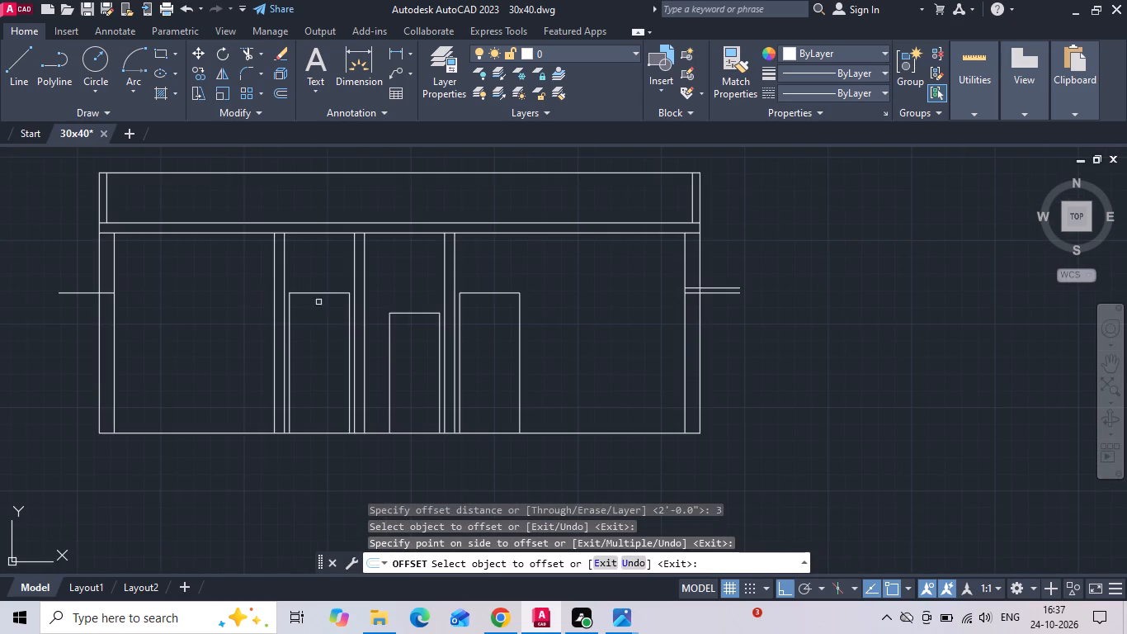
scroll(84, 291, "up", 2)
left_click(72, 291)
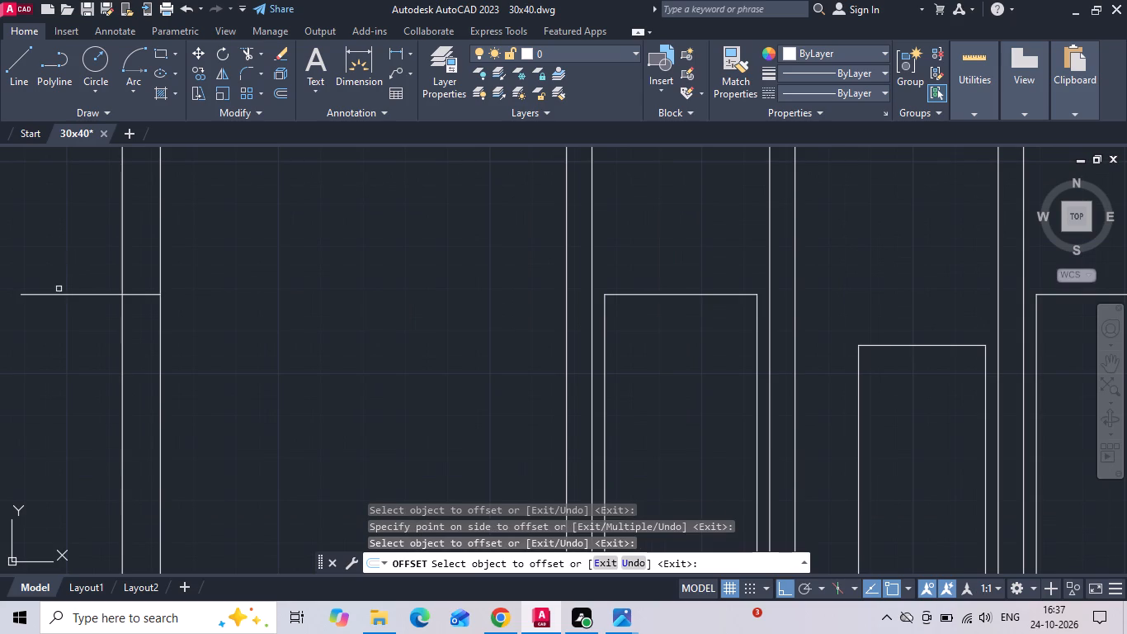
left_click_drag(56, 295, 61, 283)
left_click(84, 230)
middle_click_drag(84, 230, 294, 217)
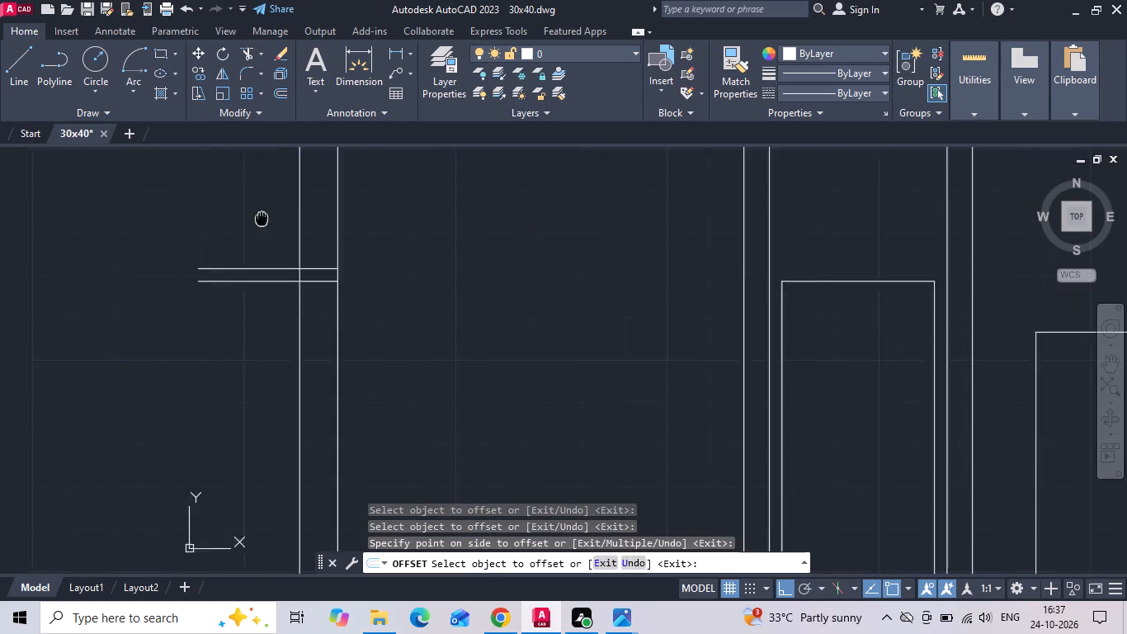
middle_click_drag(294, 217, 297, 217)
key("Escape")
Draw the left lintel's 1.5-inch vertical end and a sloping line from it to the upper lintel line at the wall's outer face.
type("L")
key("space")
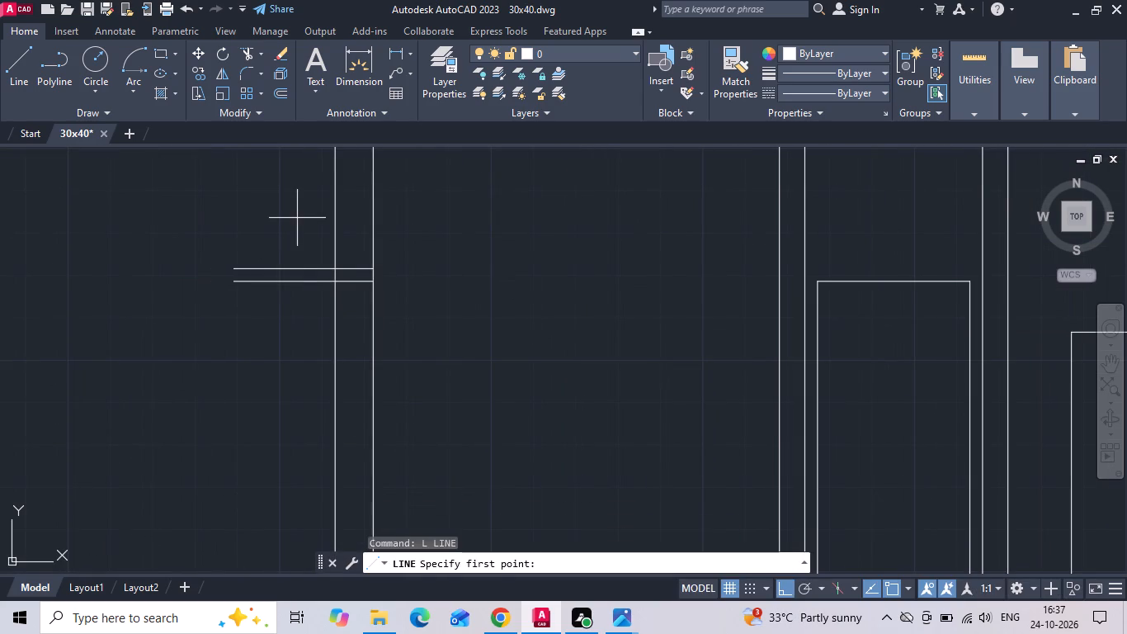
scroll(208, 248, "up", 4)
left_click_drag(366, 457, 370, 443)
type("1.5")
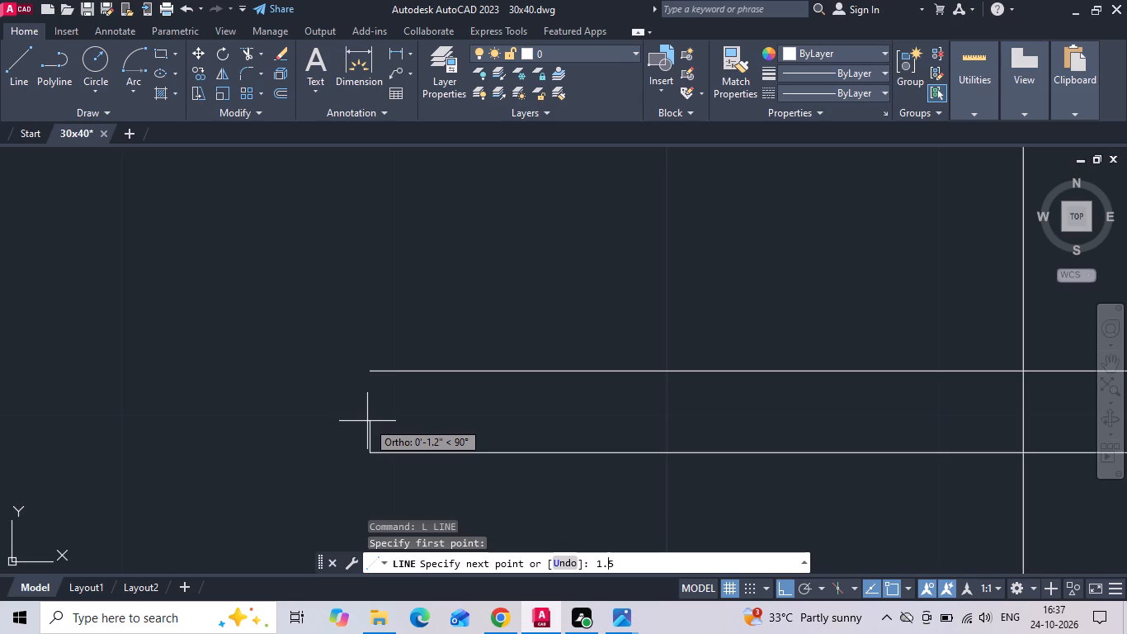
key("Return")
scroll(566, 379, "down", 2)
middle_click_drag(651, 386, 442, 376)
left_click(538, 370)
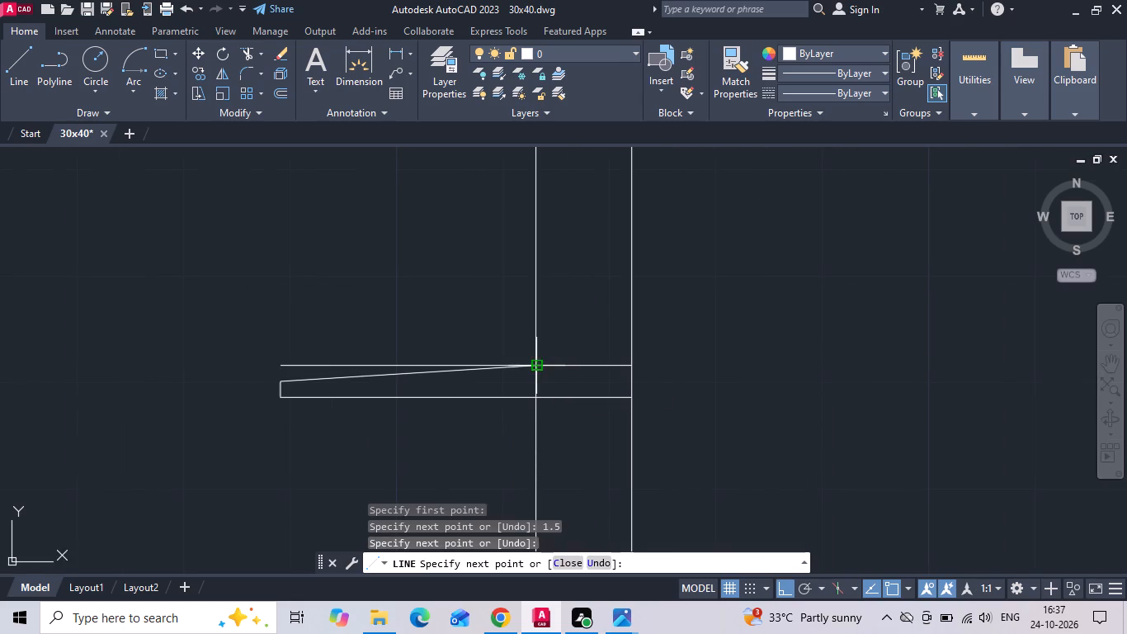
key("Escape")
Trim the left lintel's straight top line outside the wall and the outer wall line passing through the lintel.
key("t")
key("r")
key("space")
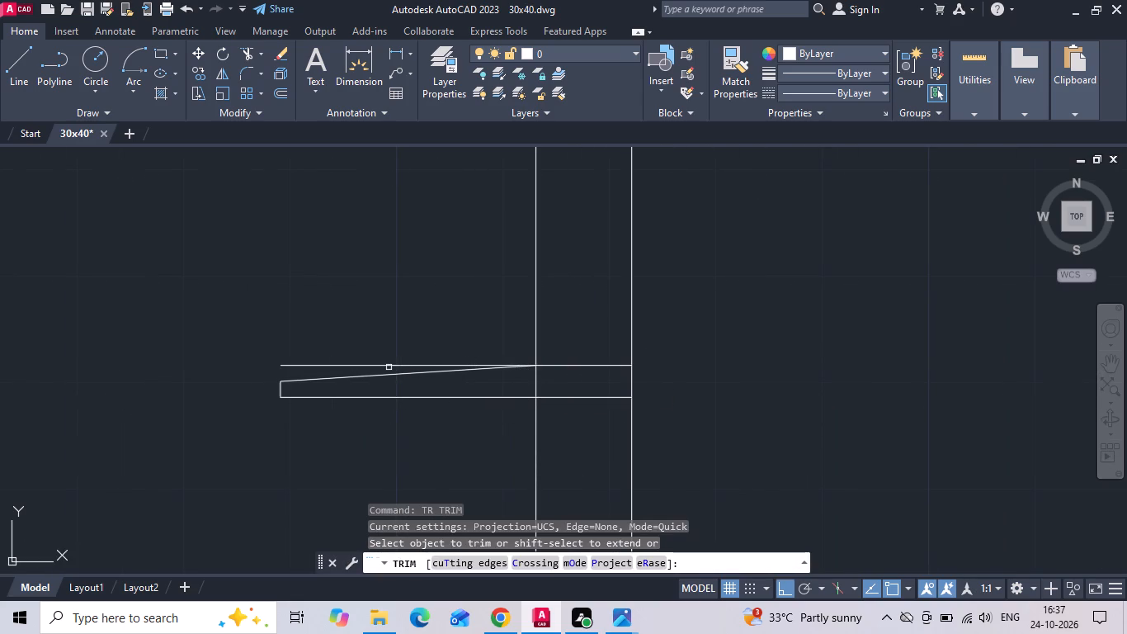
left_click(389, 367)
left_click(535, 381)
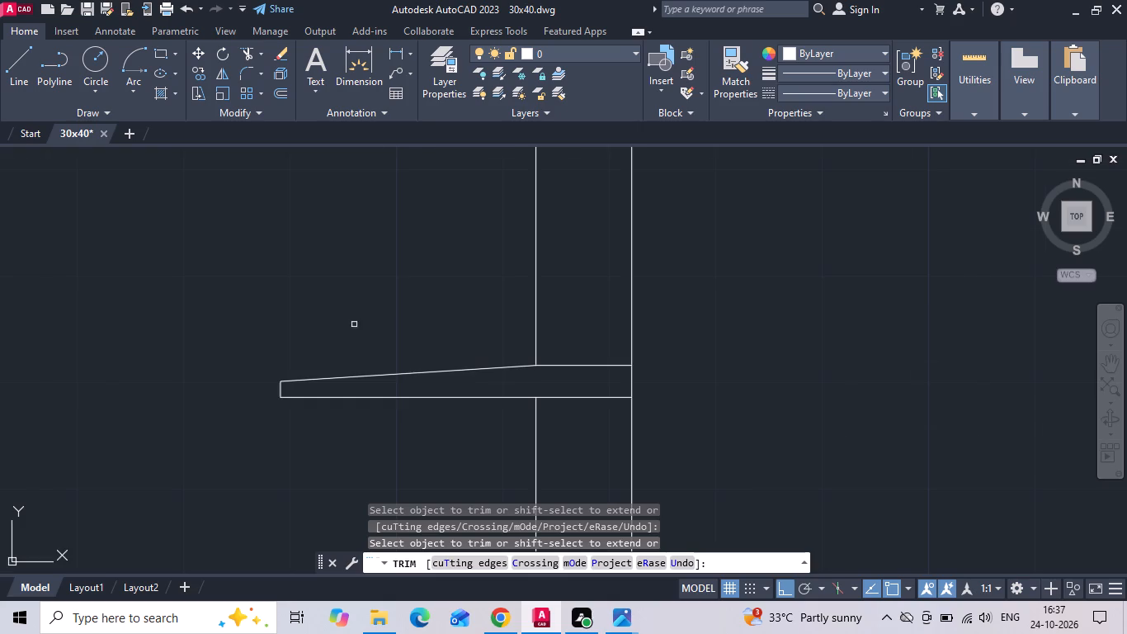
scroll(351, 324, "down", 7)
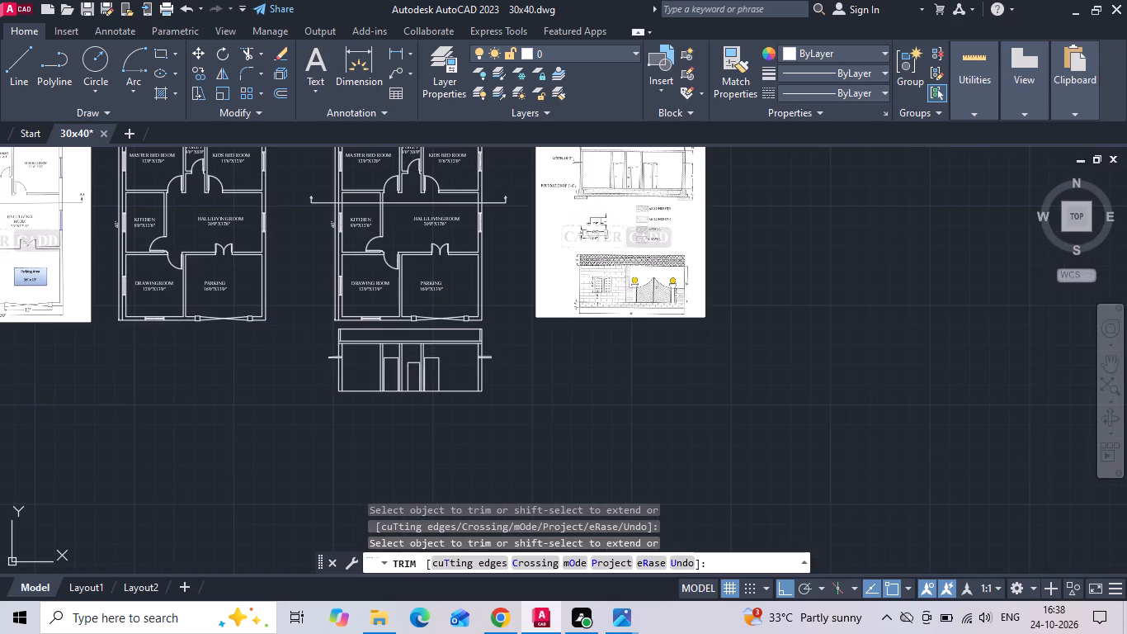
scroll(720, 156, "up", 2)
scroll(656, 178, "up", 3)
scroll(747, 236, "down", 3)
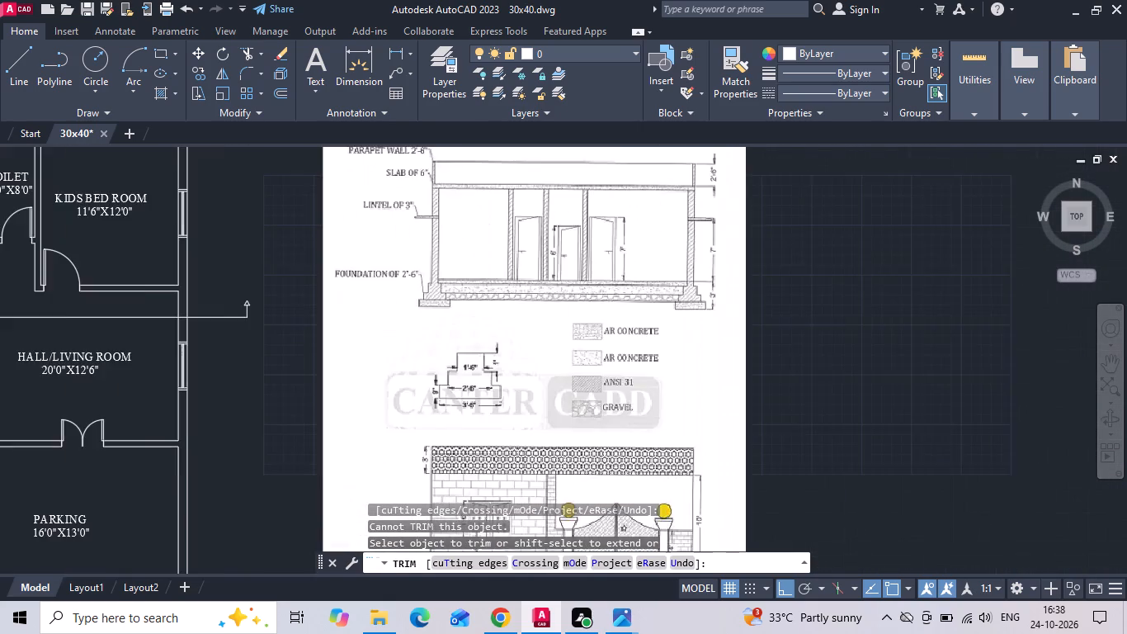
scroll(751, 239, "down", 2)
key("Escape")
Draw the right lintel's 1.5-inch vertical end and a sloping line from it to the upper lintel line at the wall's outer face.
scroll(535, 416, "up", 6)
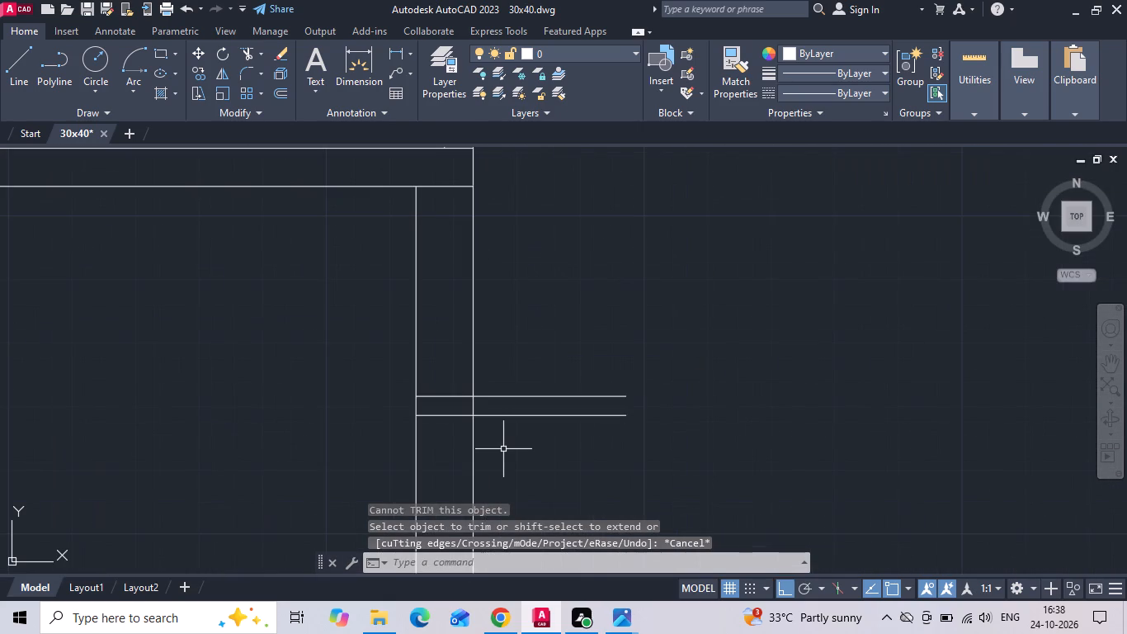
key("l")
key("space")
scroll(599, 415, "up", 2)
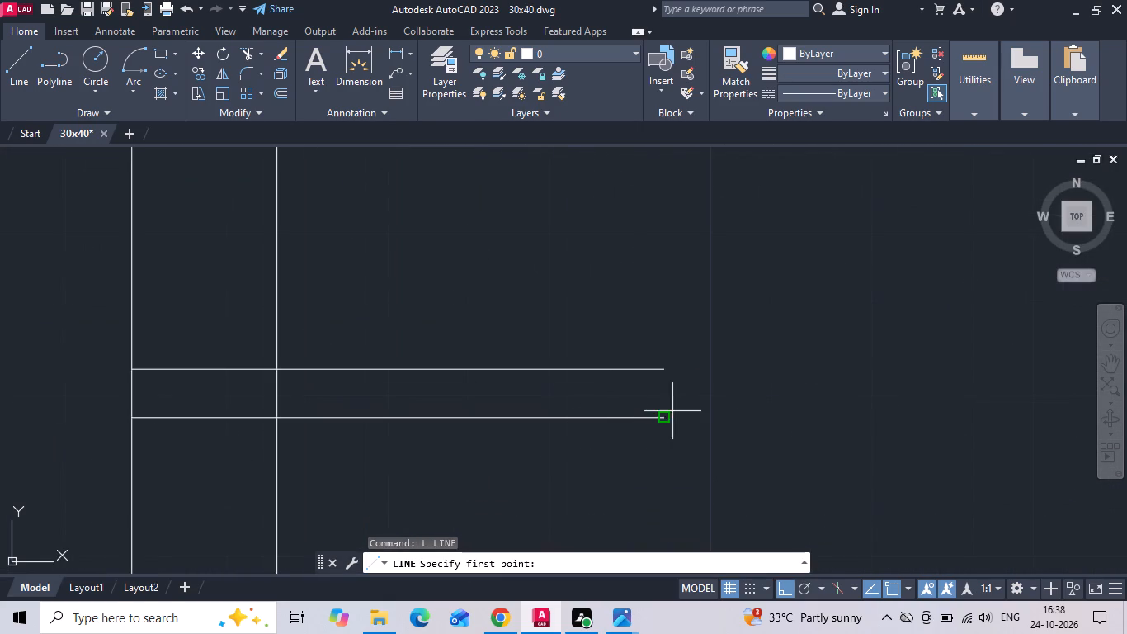
left_click_drag(661, 417, 662, 409)
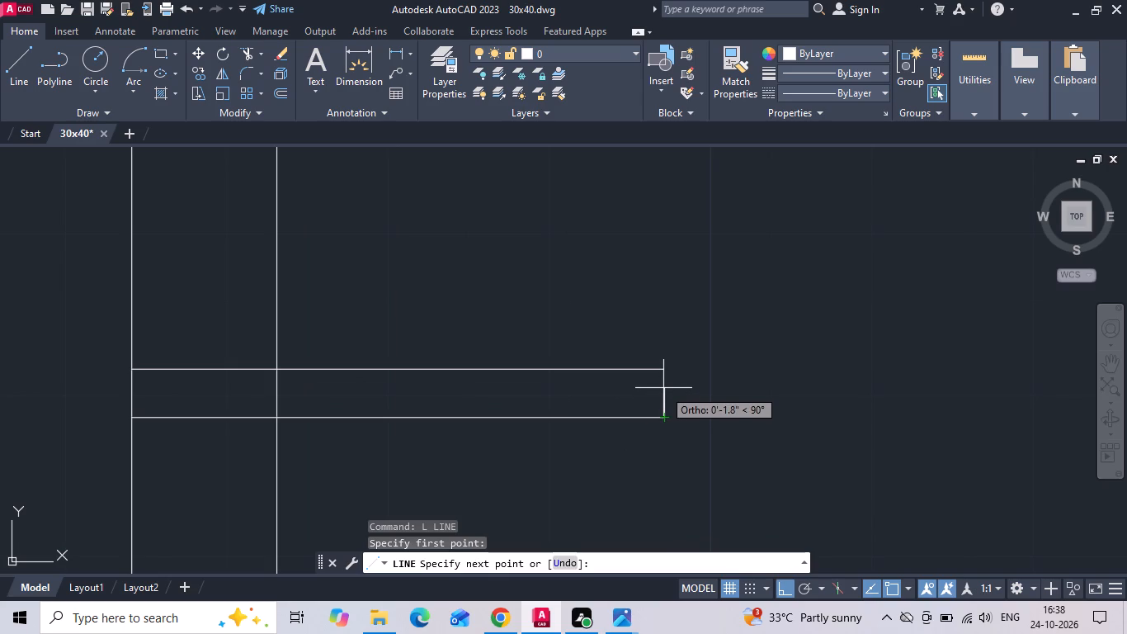
type("1.5")
key("Return")
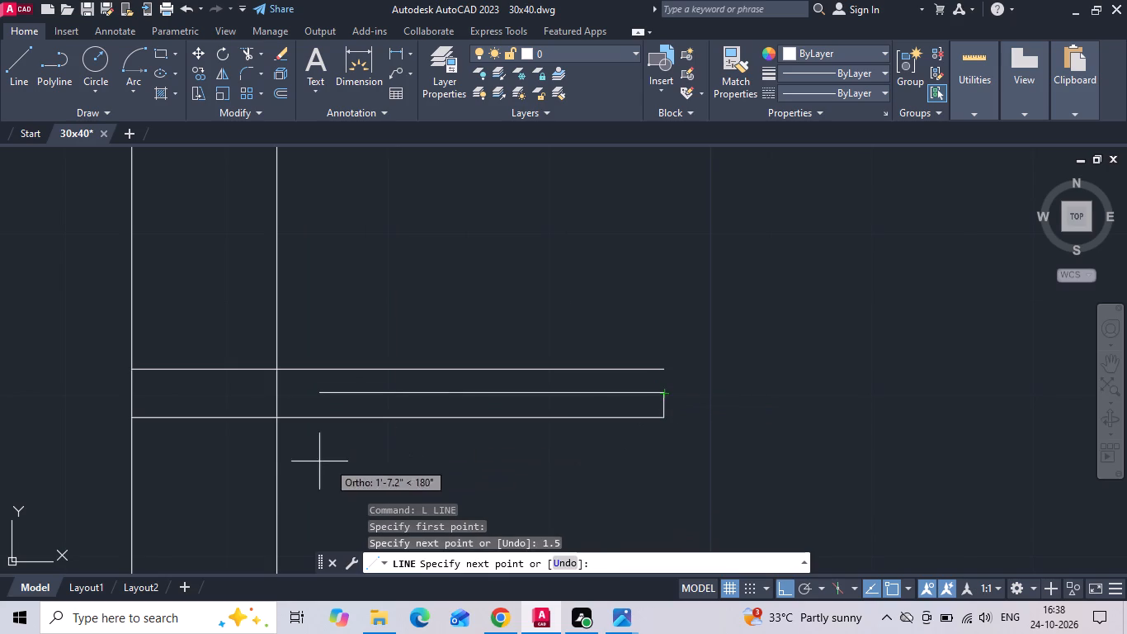
left_click(277, 371)
key("Escape")
Trim the right lintel's straight top line outside the wall and the outer wall line through the lintel, and save the drawing.
left_click(570, 371)
key("Escape")
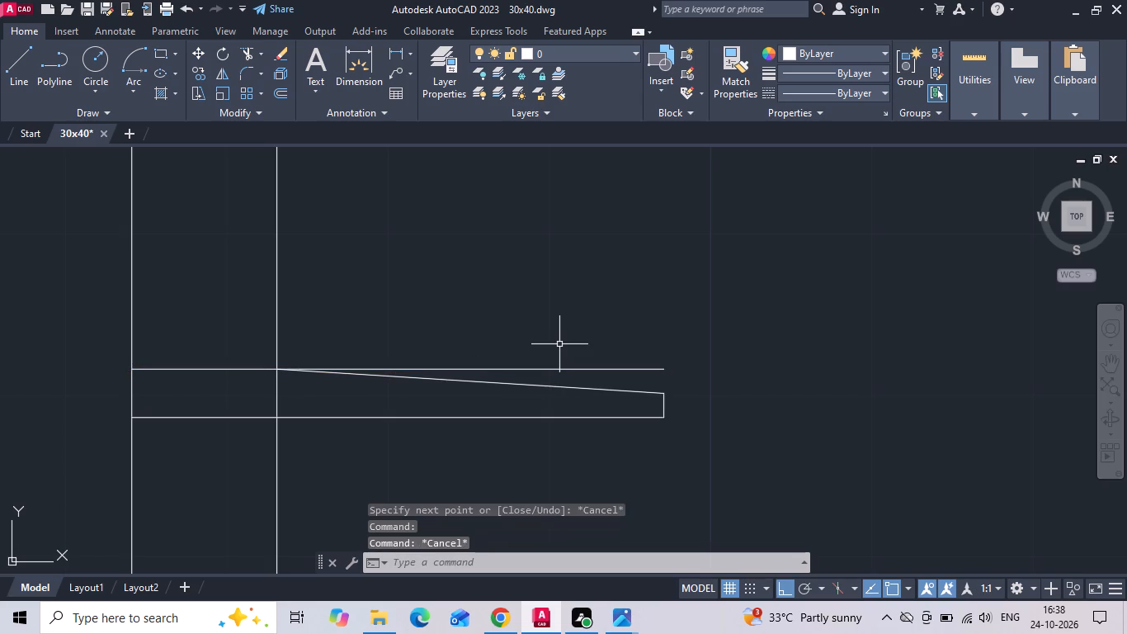
type("TR")
key("space")
left_click(549, 369)
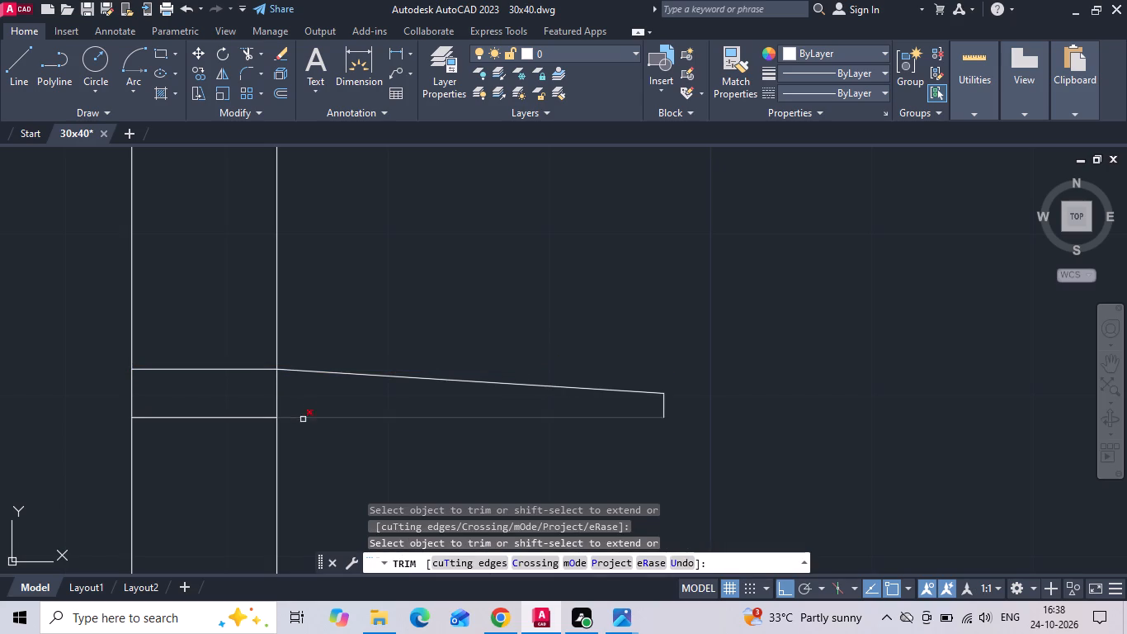
left_click_drag(300, 405, 208, 402)
scroll(625, 314, "down", 2)
key("Escape")
key("ctrl+s")
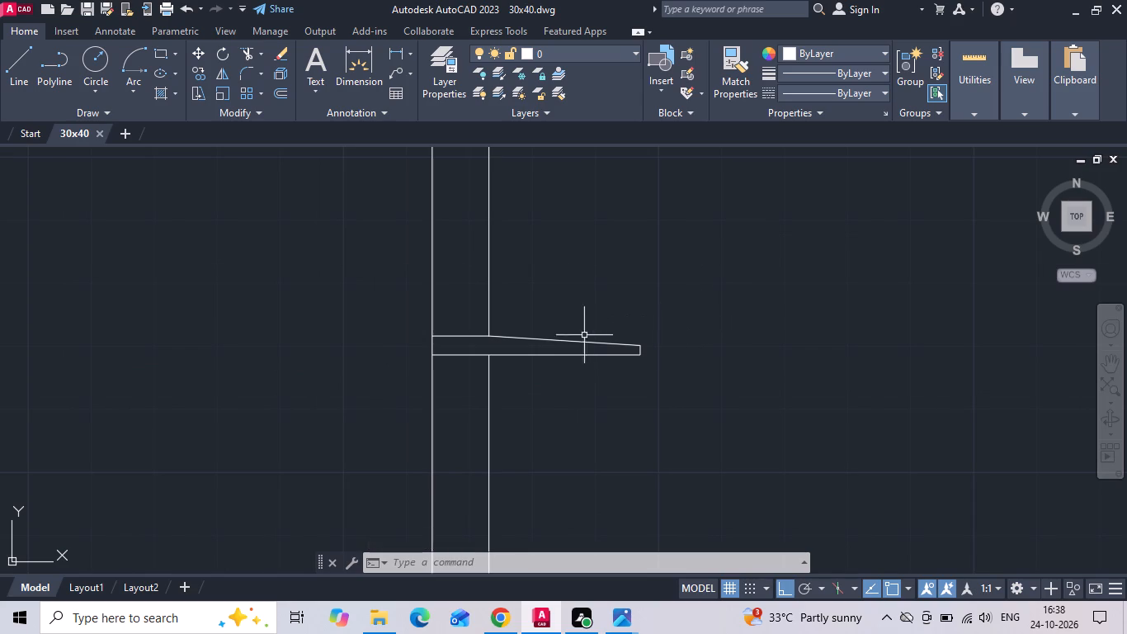
Examine the reference section image for the lintel, door frame and slanted door-leaf details to compare with the drafted section.
scroll(448, 345, "down", 6)
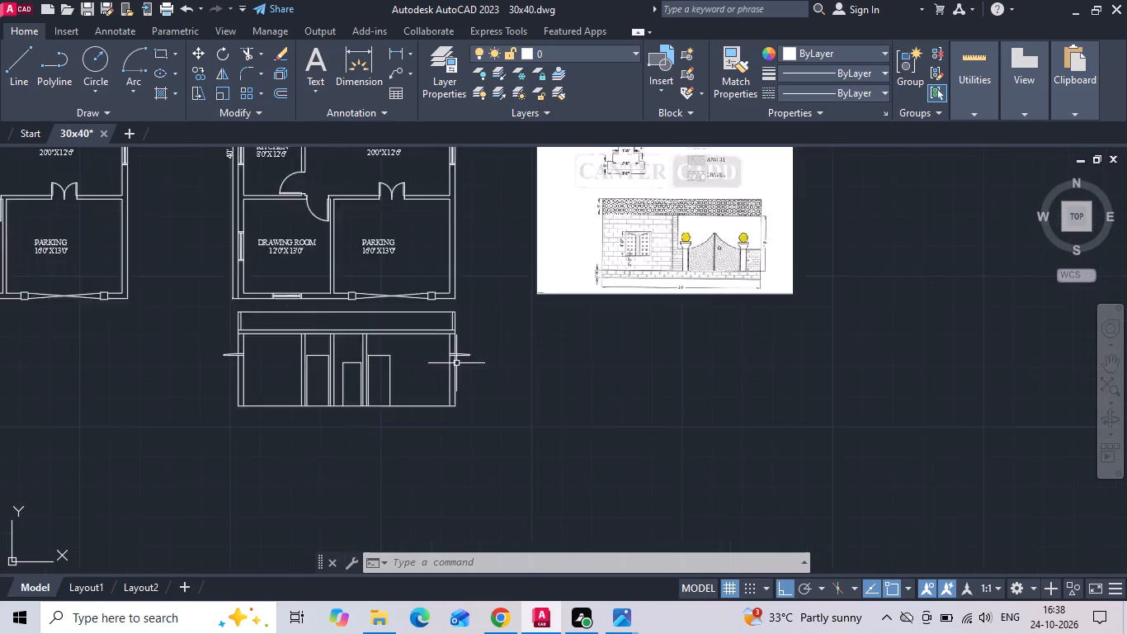
scroll(648, 256, "up", 3)
scroll(657, 341, "up", 1)
scroll(656, 260, "up", 1)
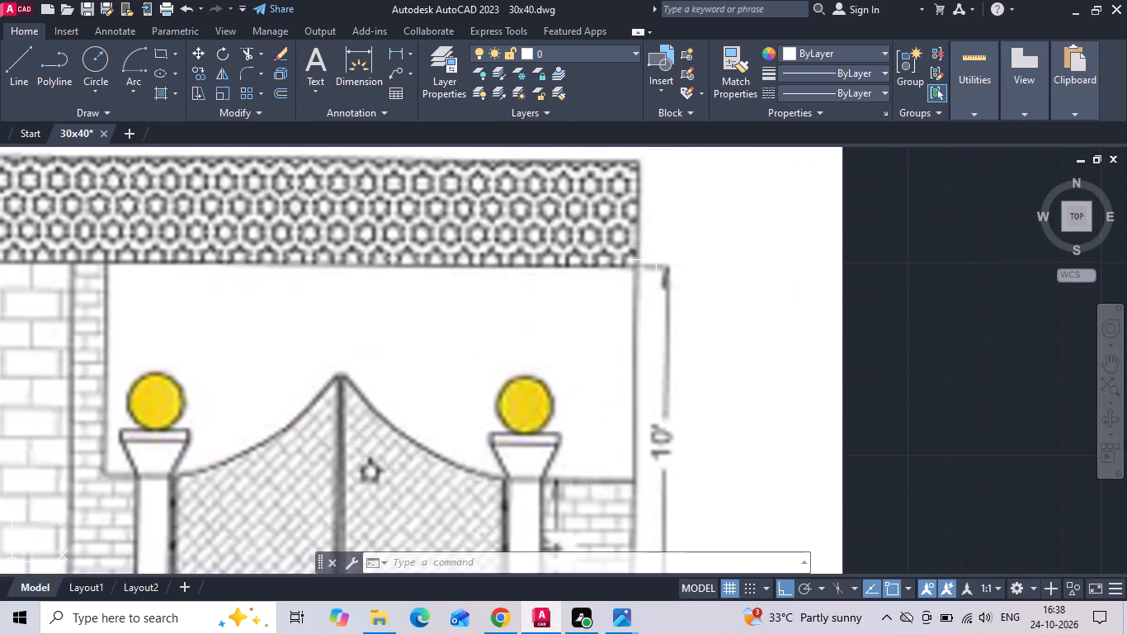
scroll(656, 260, "down", 1)
scroll(651, 335, "down", 2)
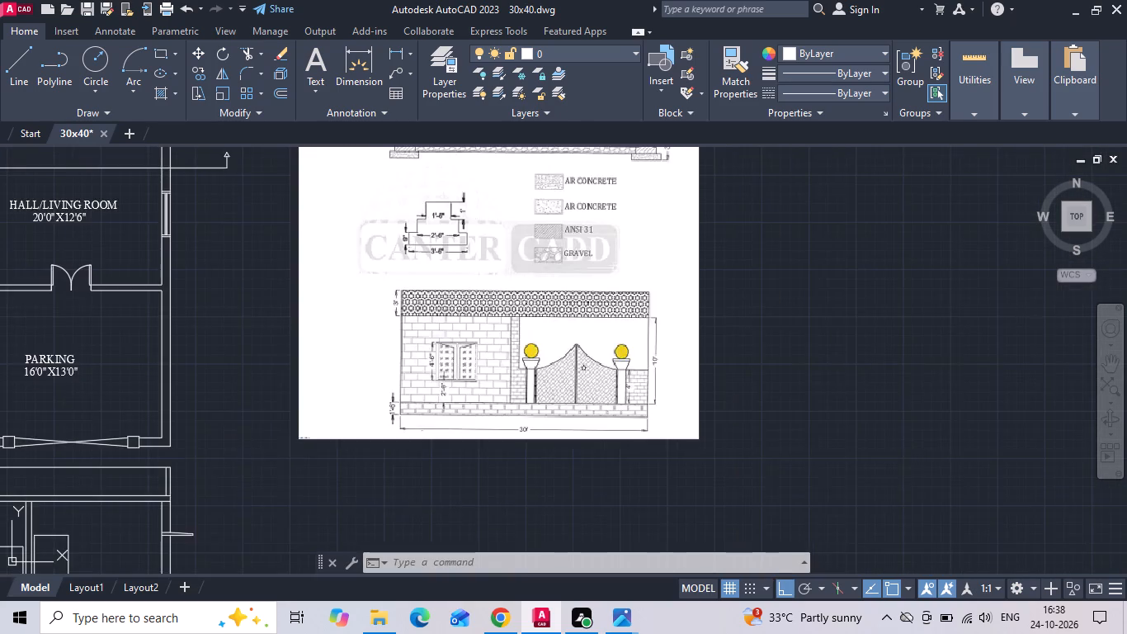
middle_click_drag(620, 286, 609, 478)
scroll(663, 249, "up", 3)
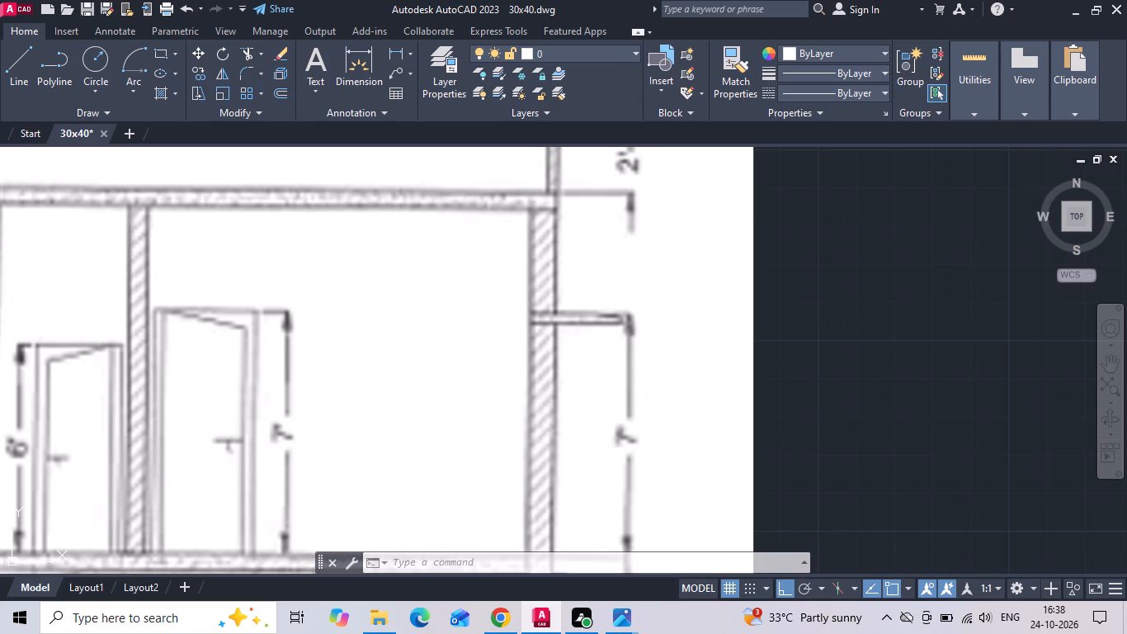
scroll(771, 271, "down", 2)
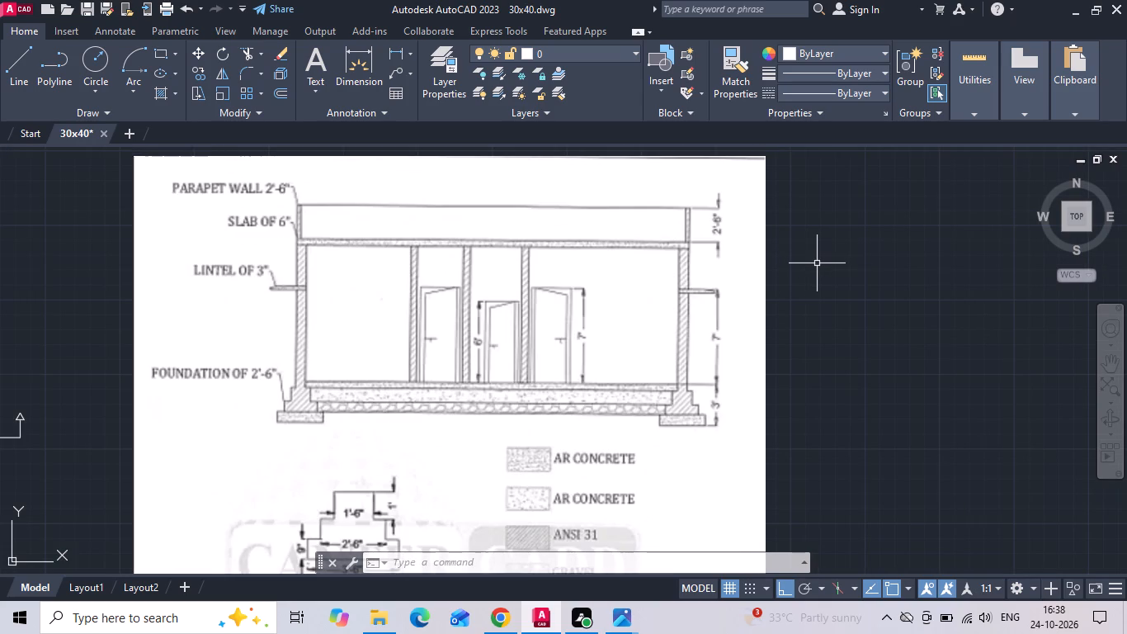
scroll(817, 263, "down", 2)
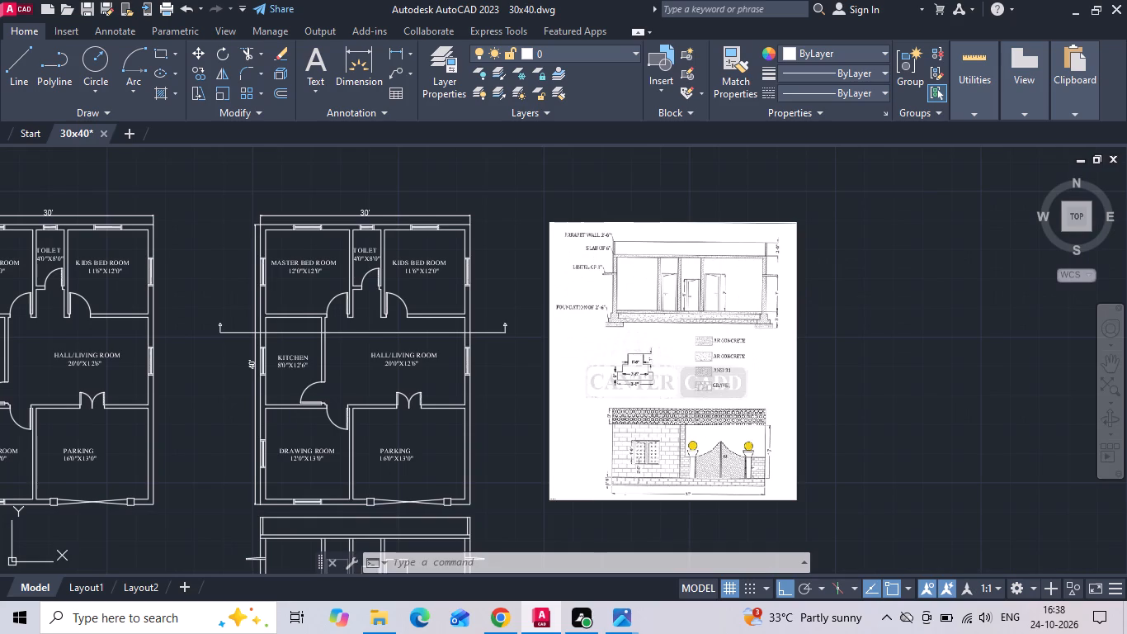
middle_click_drag(578, 348, 592, 295)
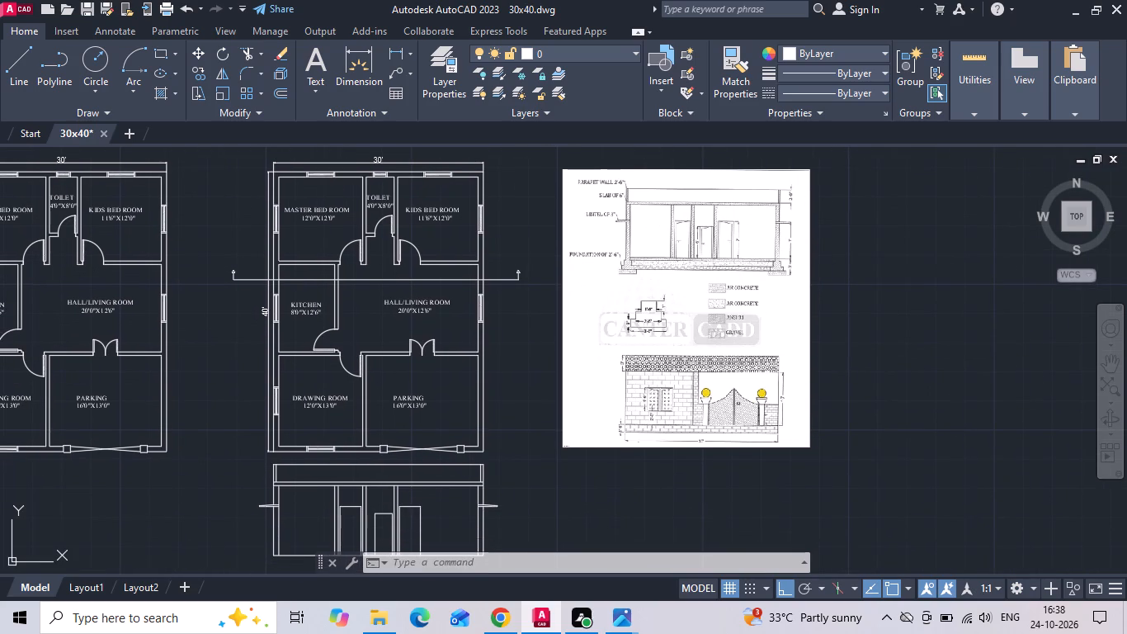
scroll(705, 226, "up", 2)
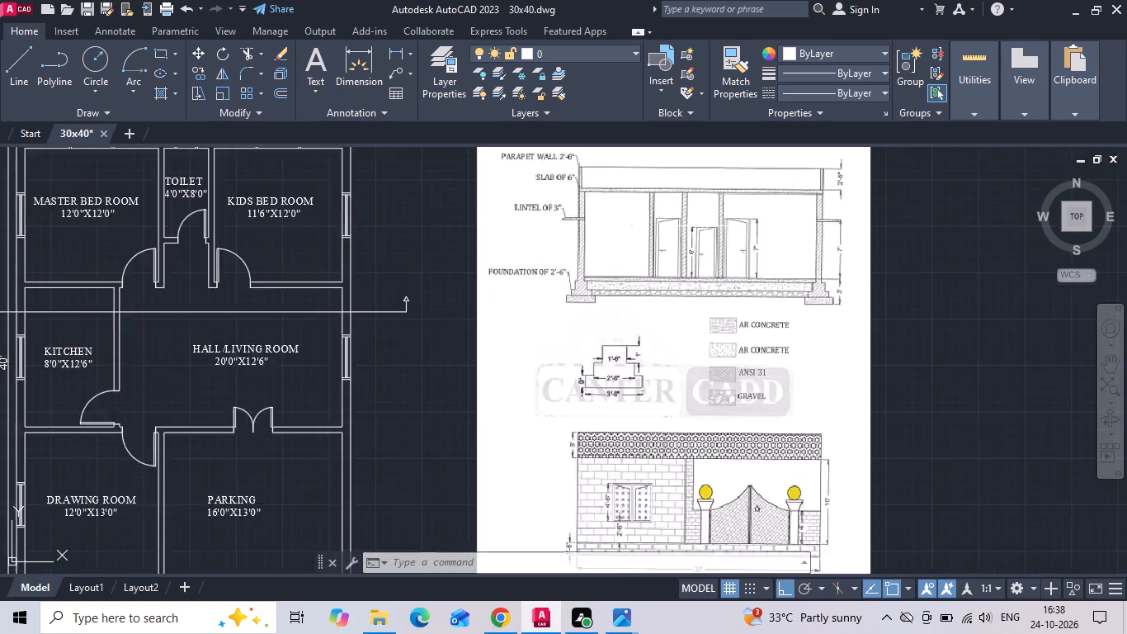
scroll(705, 226, "up", 1)
scroll(781, 204, "up", 1)
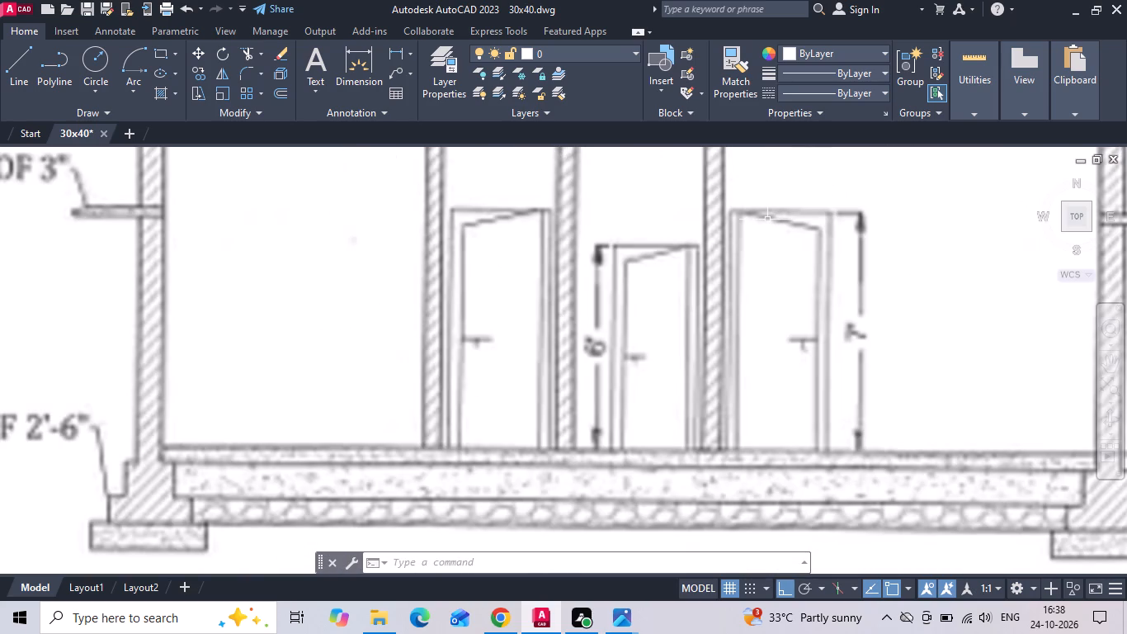
scroll(766, 222, "down", 4)
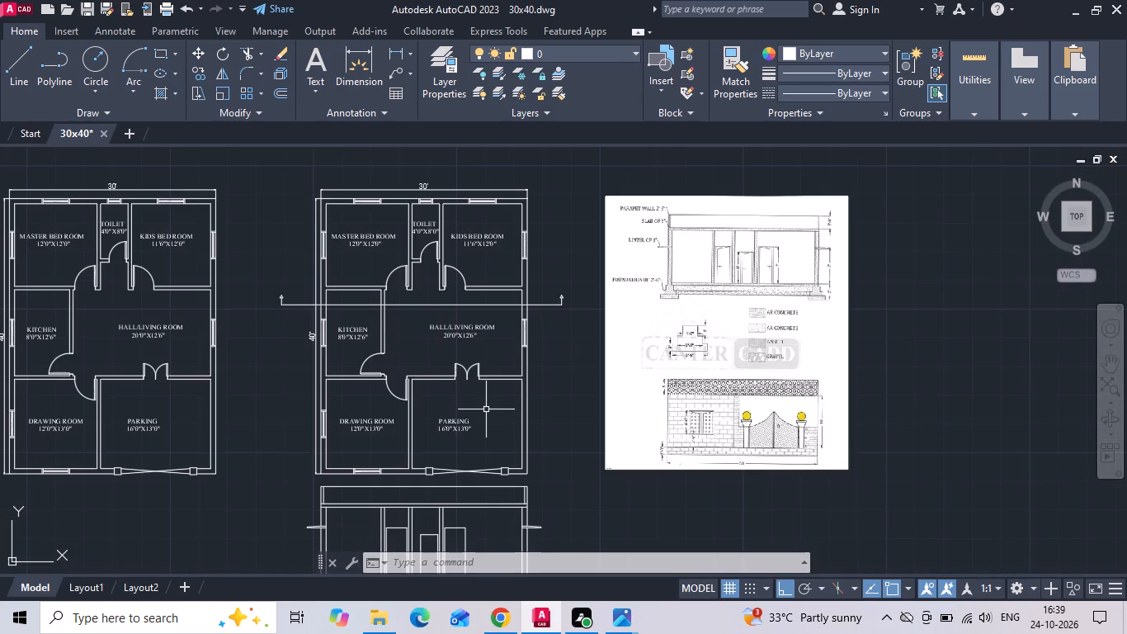
middle_click_drag(415, 504, 455, 356)
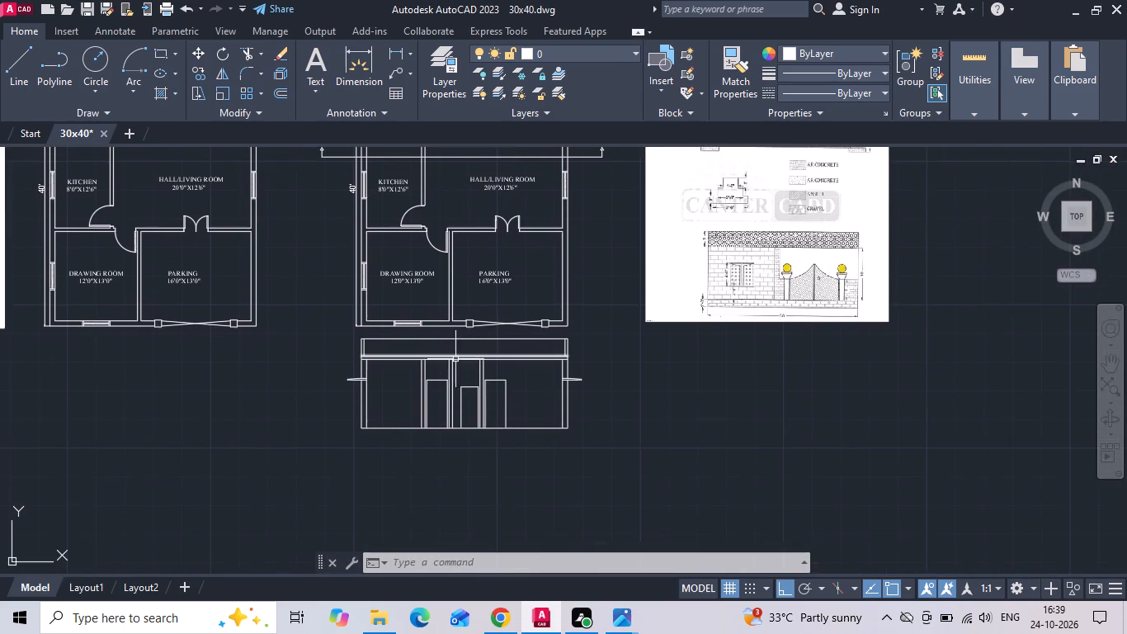
Copy the right door's right vertical line 3 and 6 inches inward, and delete the 3-inch copy.
scroll(494, 421, "up", 3)
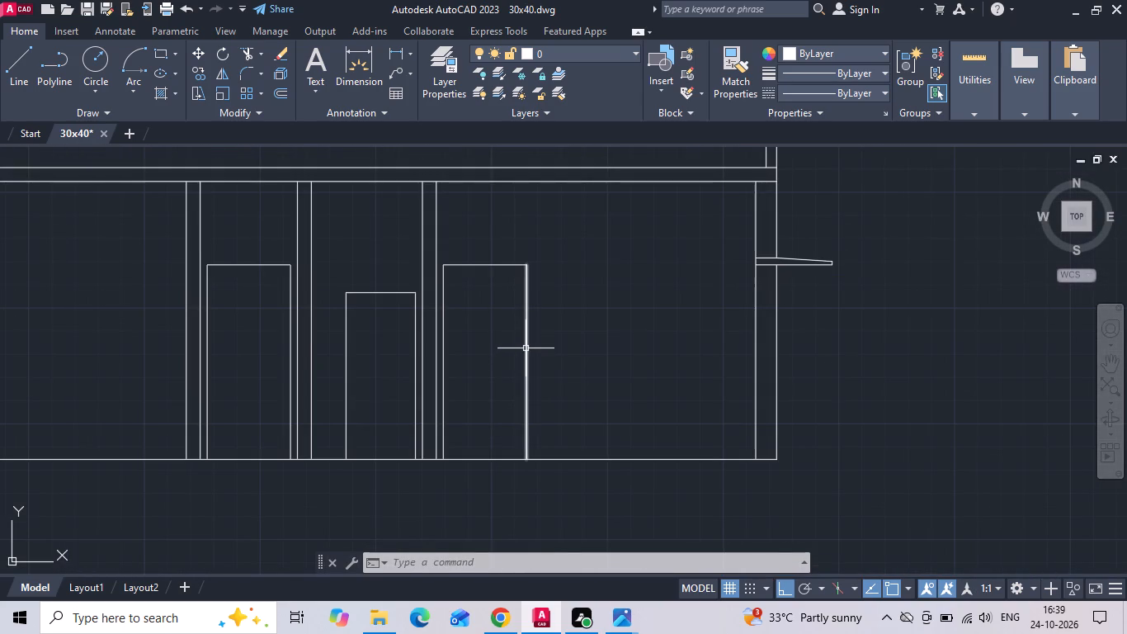
left_click(526, 347)
right_click(526, 343)
left_click(593, 322)
scroll(598, 322, "up", 1)
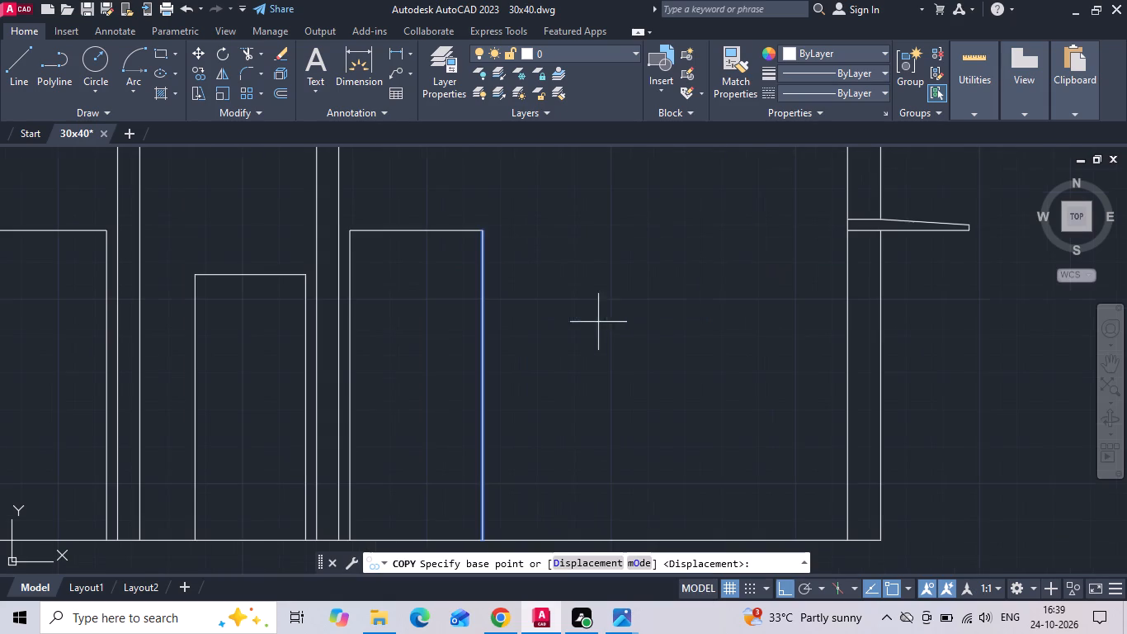
left_click(640, 336)
key("3")
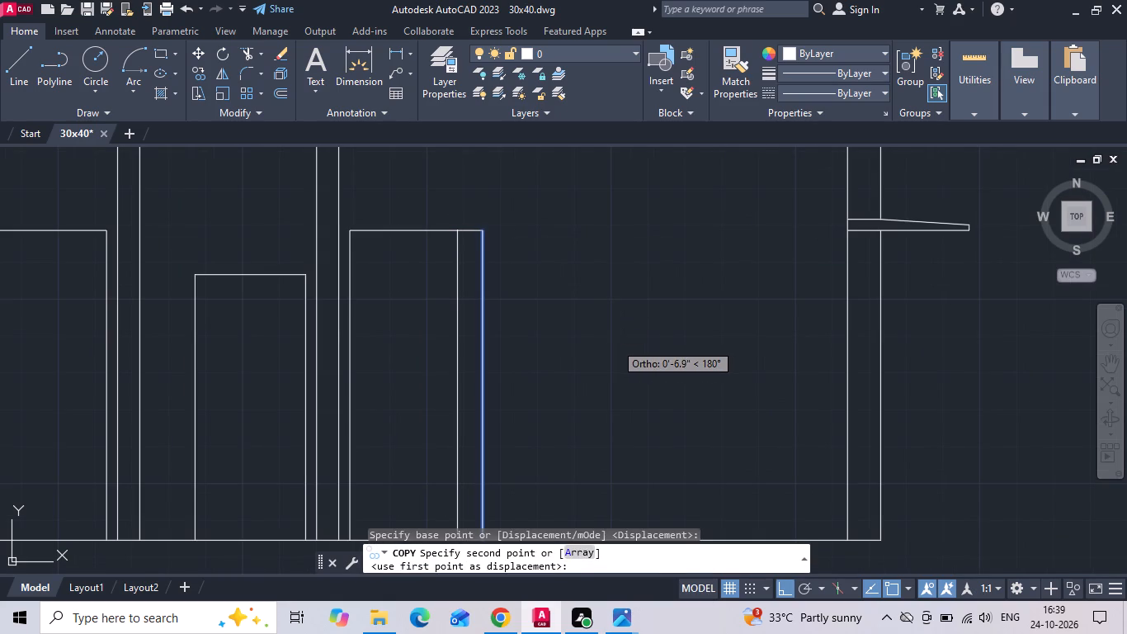
key("Return")
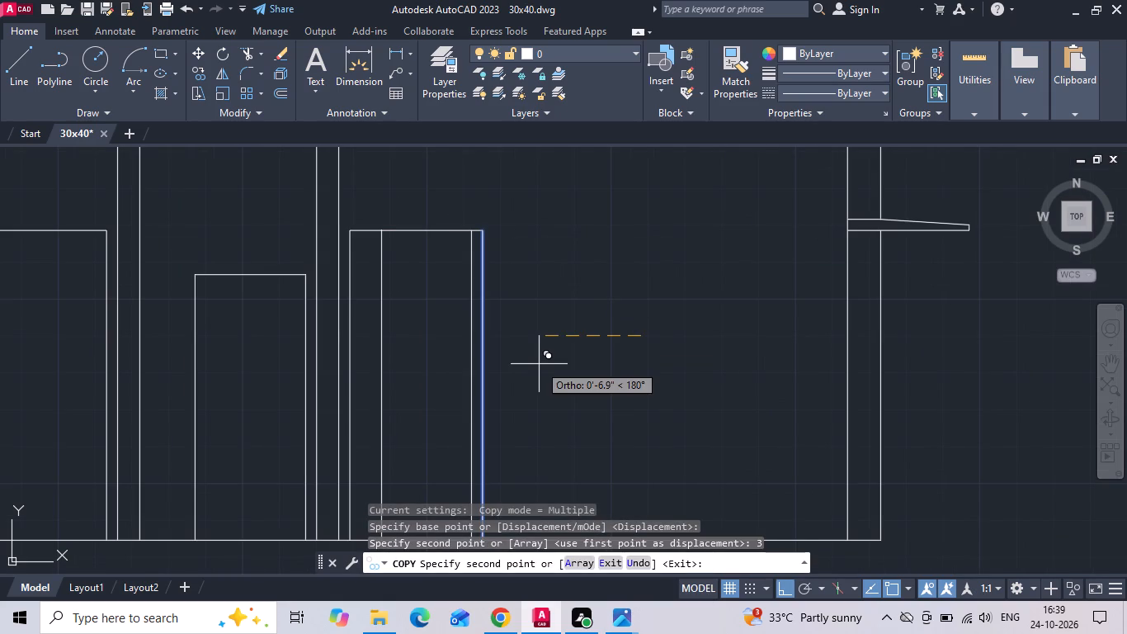
key("6")
key("Return")
key("Escape")
left_click(473, 315)
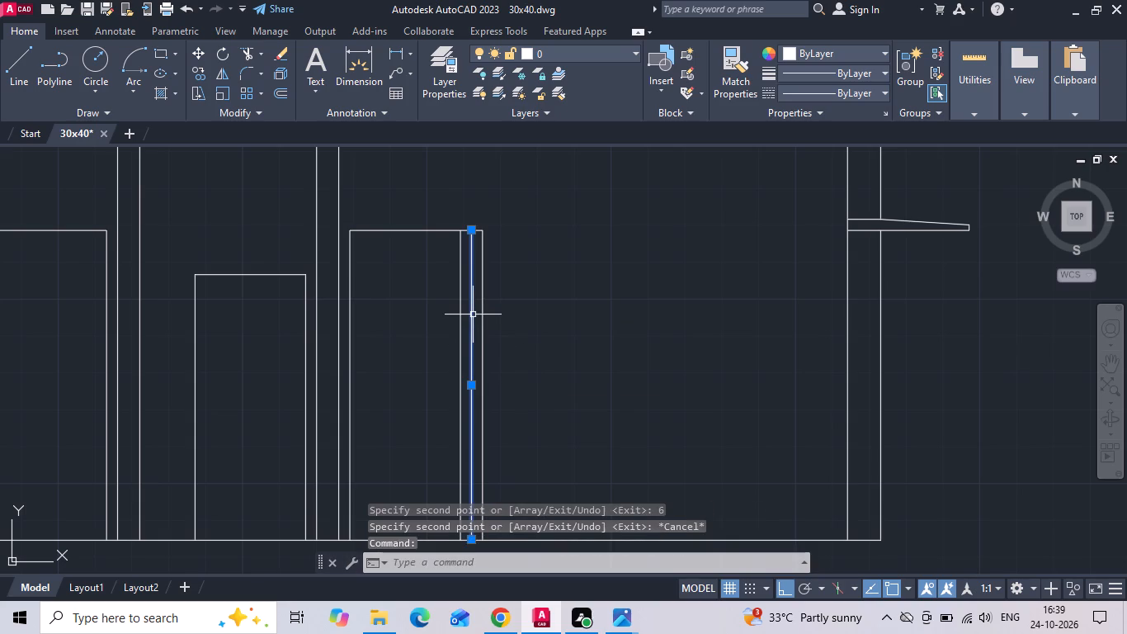
key("Delete")
Offset the right door's top line and the middle door's left and top lines inward by 6 inches.
type("O 6")
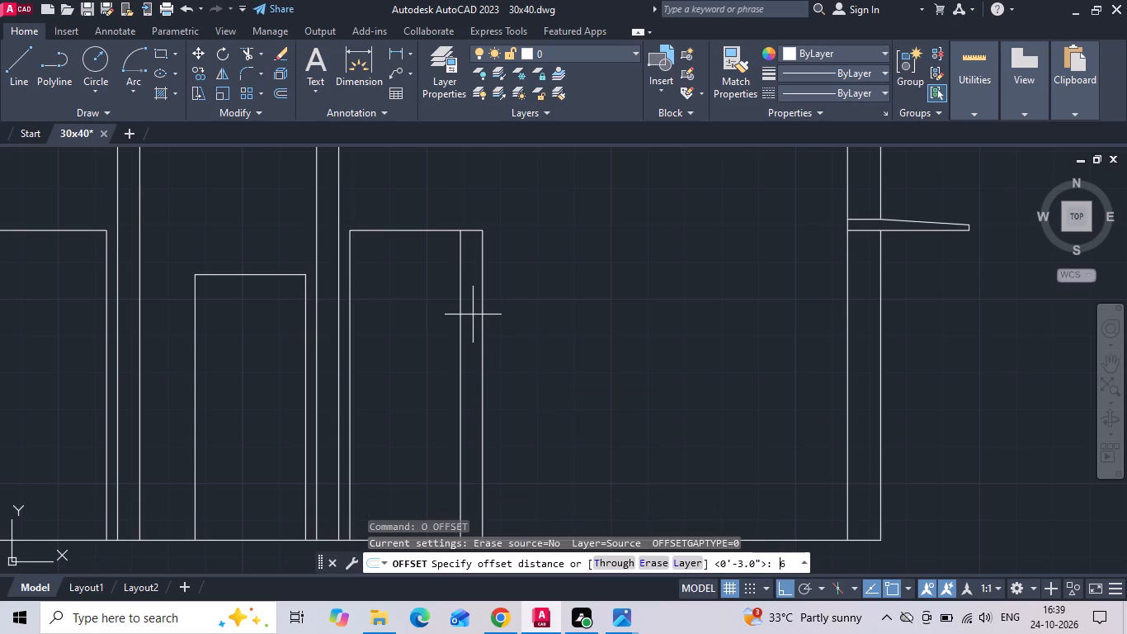
key("space")
left_click(422, 232)
left_click(406, 309)
middle_click_drag(446, 291, 606, 282)
scroll(466, 394, "down", 5)
scroll(488, 414, "up", 3)
left_click_drag(448, 424, 450, 423)
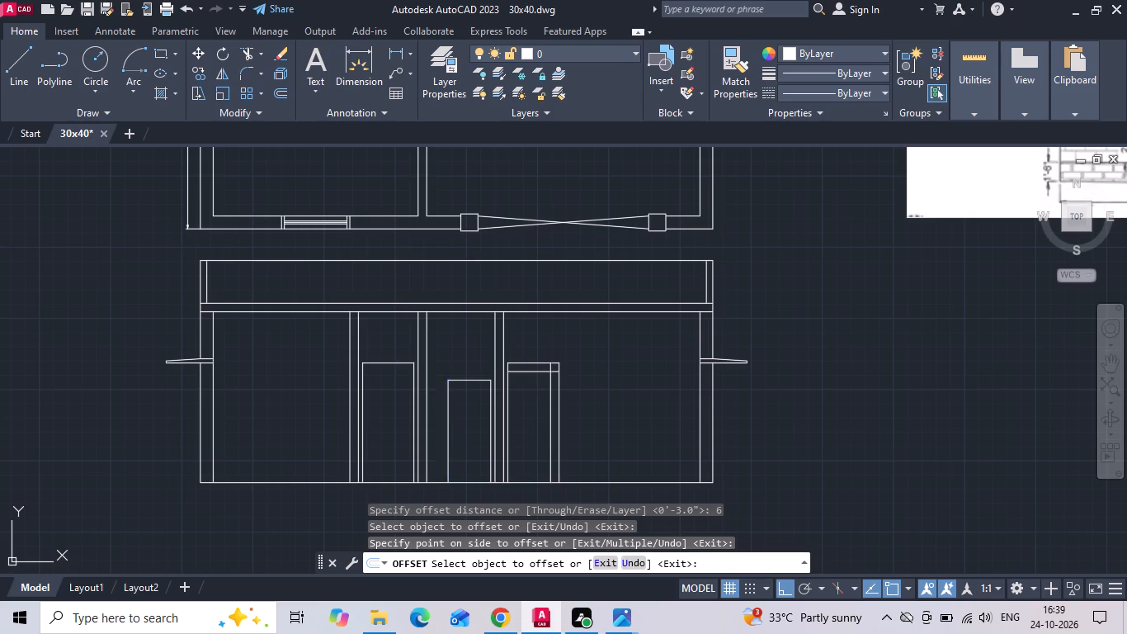
left_click_drag(450, 423, 465, 412)
left_click(471, 408)
left_click(474, 381)
left_click(468, 419)
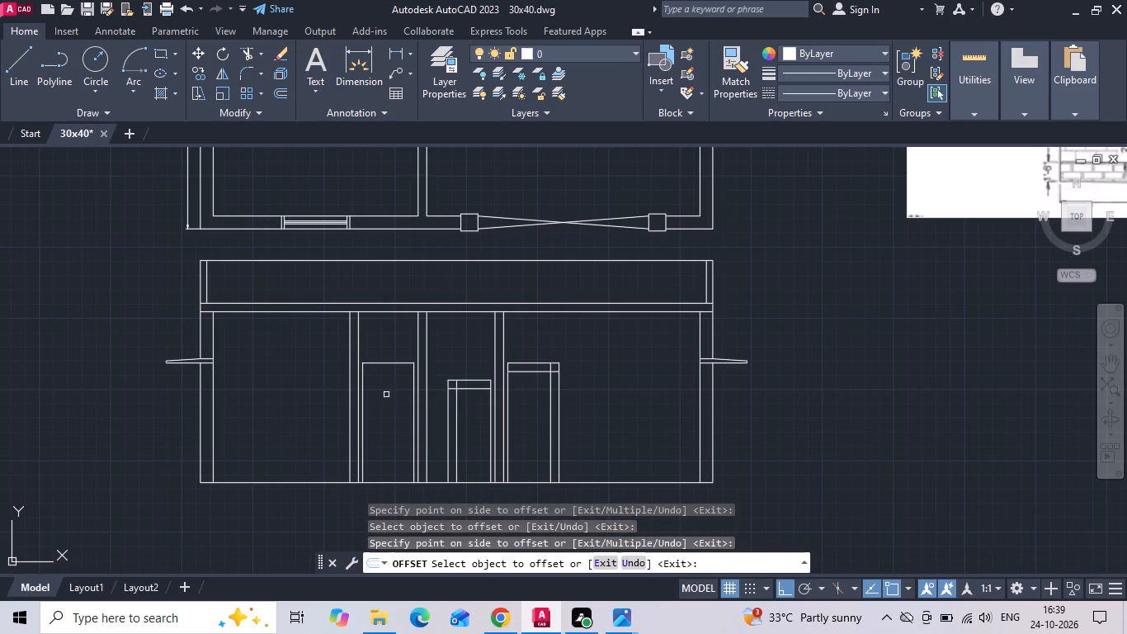
Offset the left door's left and top lines inward by 6 inches.
scroll(362, 368, "up", 2)
left_click_drag(362, 379, 409, 368)
left_click(417, 367)
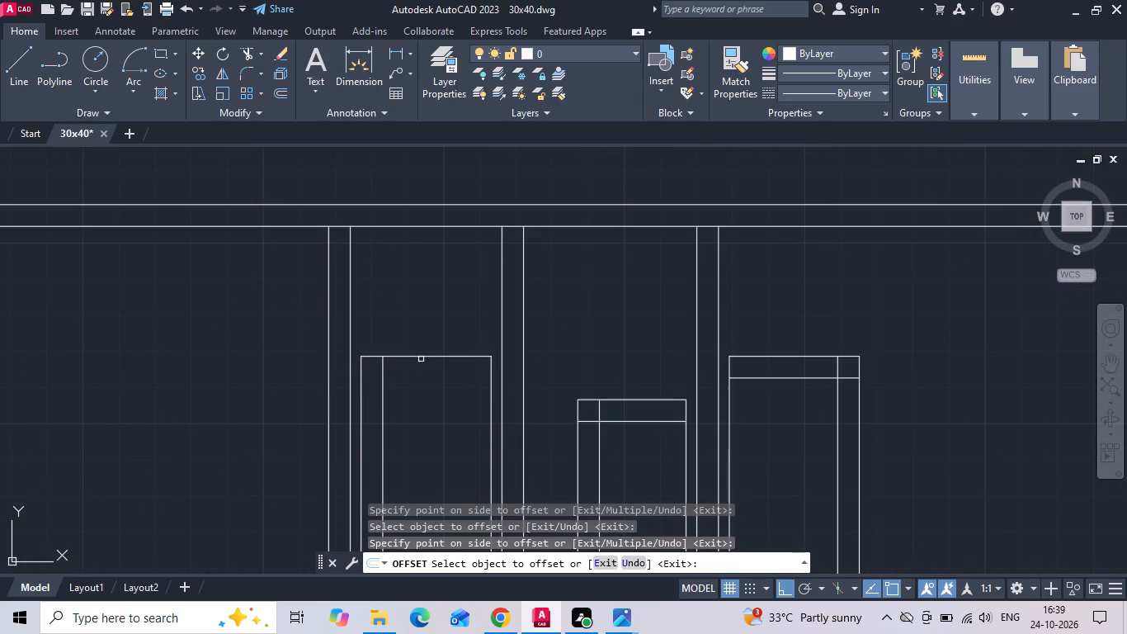
left_click(422, 357)
left_click(411, 394)
key("Escape")
Examine the slanted door-leaf lines on the three doors in the reference section image.
type("L")
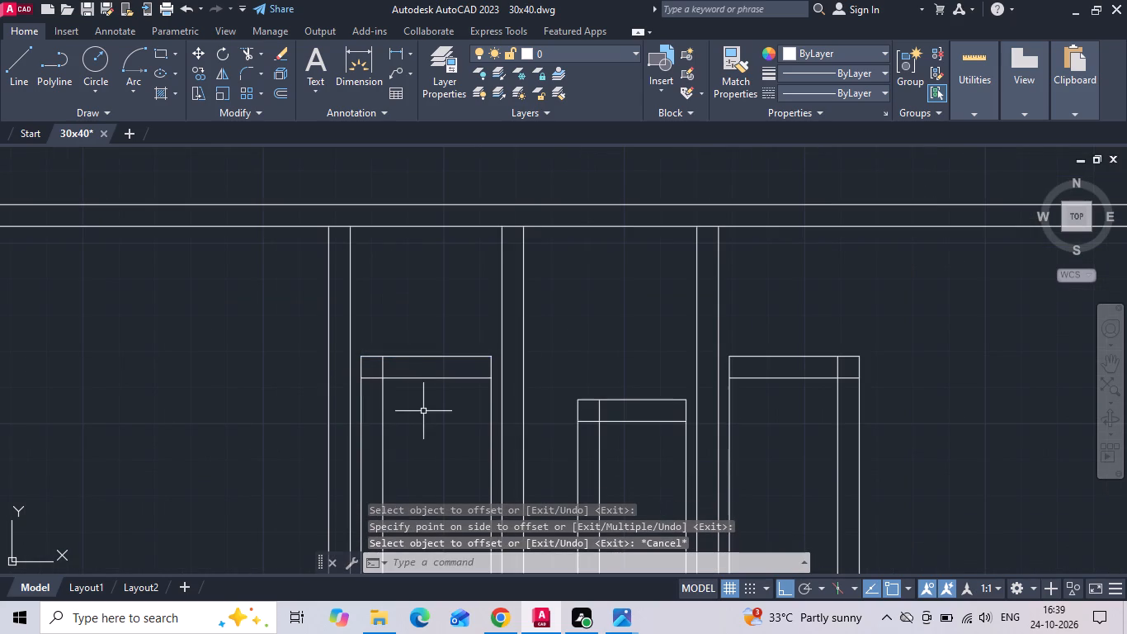
key("space")
scroll(406, 436, "down", 4)
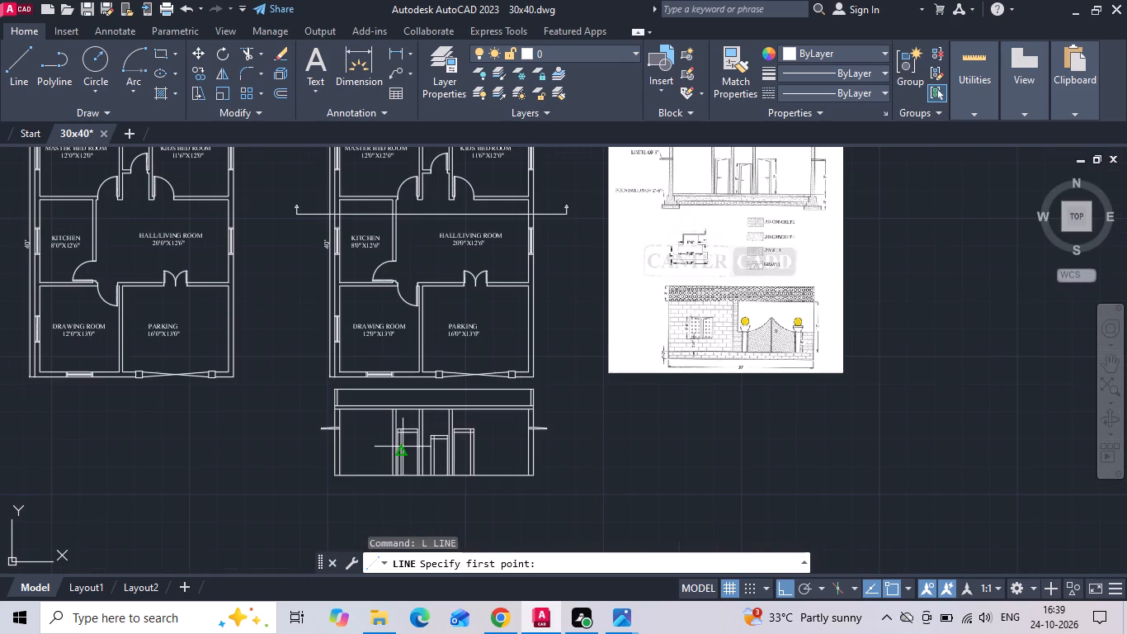
scroll(730, 151, "up", 3)
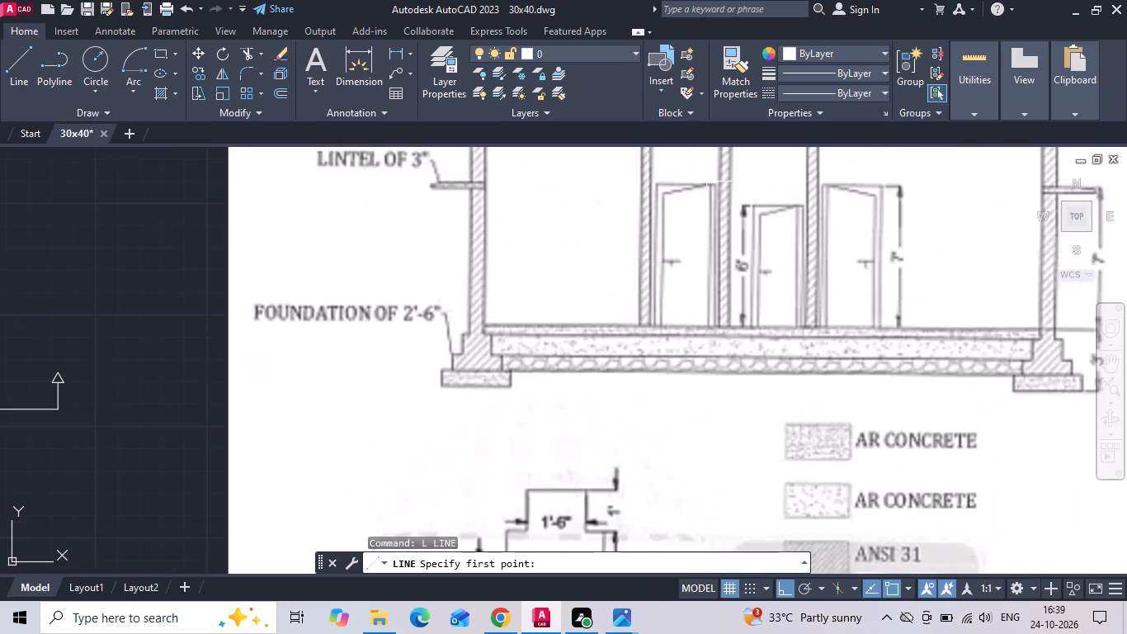
scroll(701, 186, "up", 1)
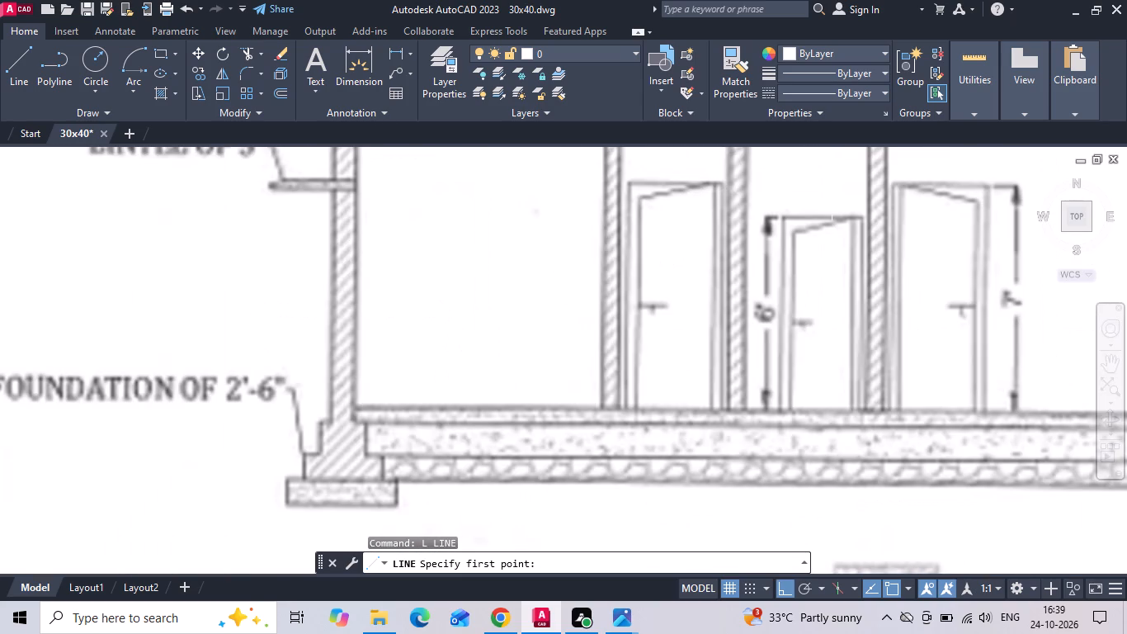
scroll(832, 192, "down", 4)
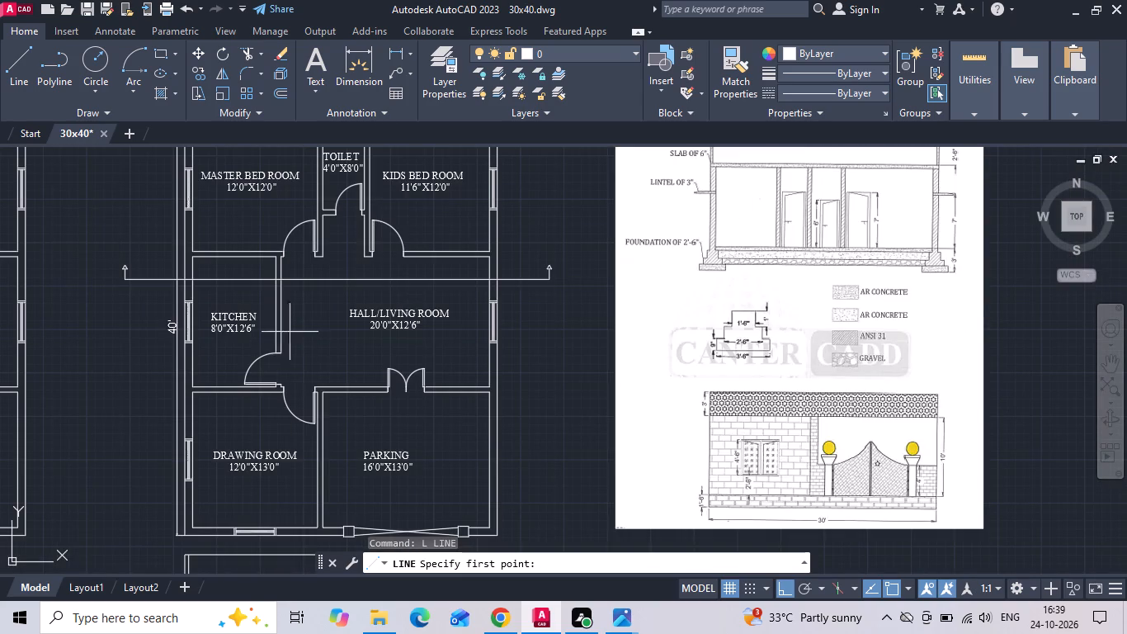
scroll(481, 254, "down", 2)
scroll(403, 371, "up", 3)
scroll(415, 471, "up", 2)
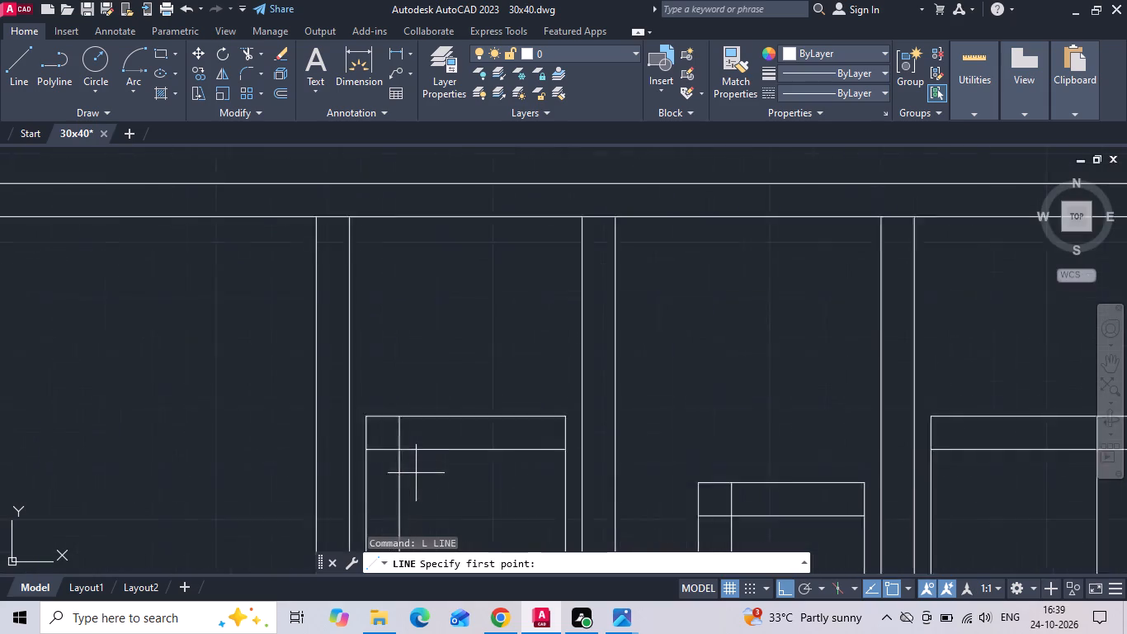
scroll(416, 473, "up", 2)
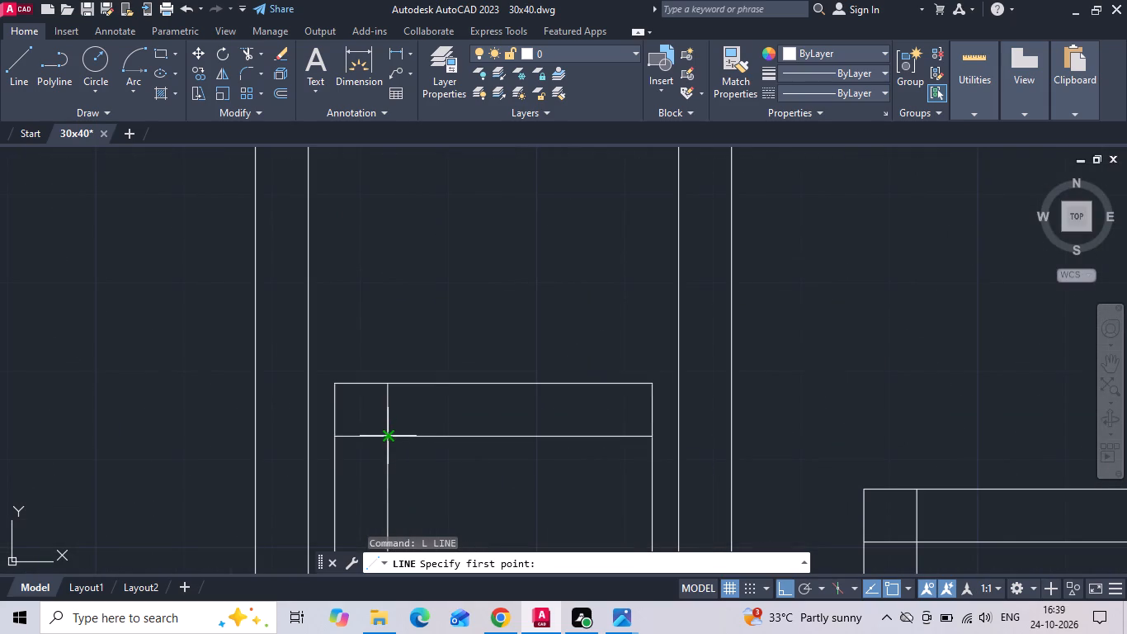
key("Escape")
Move the left door's inner vertical line and inner top line 2 inches outward, toward the door's outer outline.
middle_click_drag(381, 437, 403, 282)
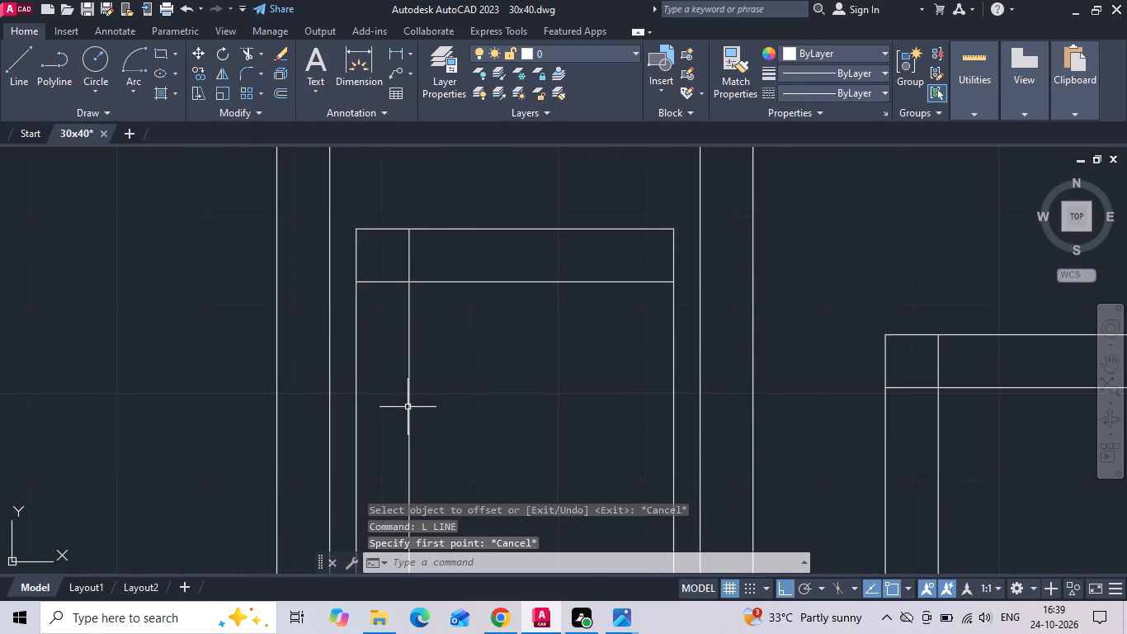
left_click(408, 408)
right_click(408, 395)
left_click(435, 303)
left_click_drag(503, 367, 468, 372)
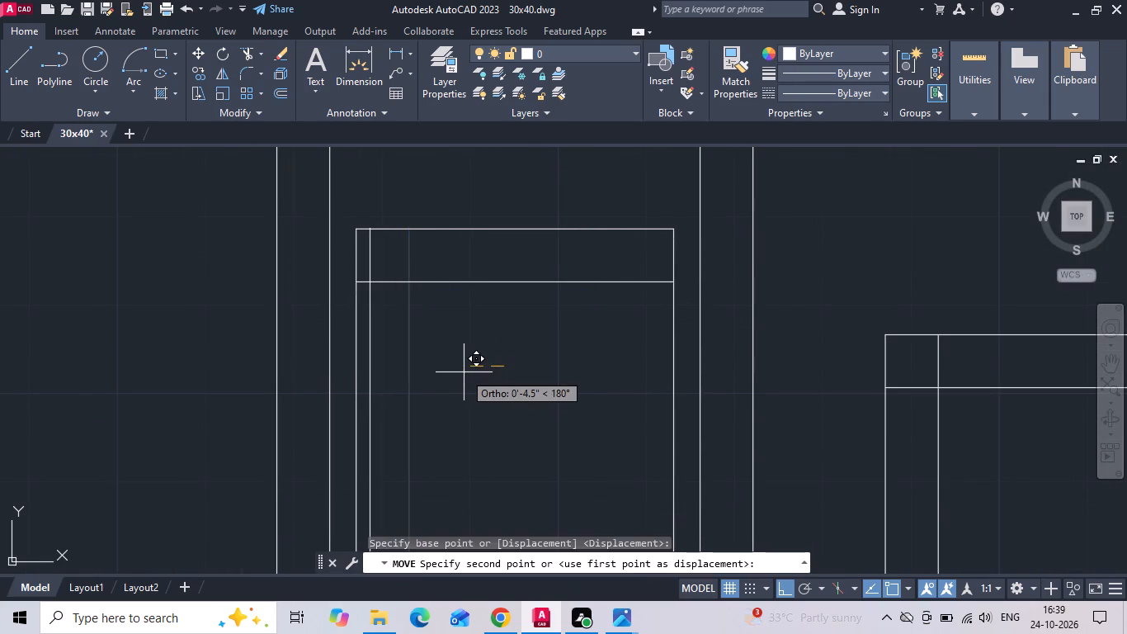
type("2")
key("space")
left_click_drag(478, 269, 475, 282)
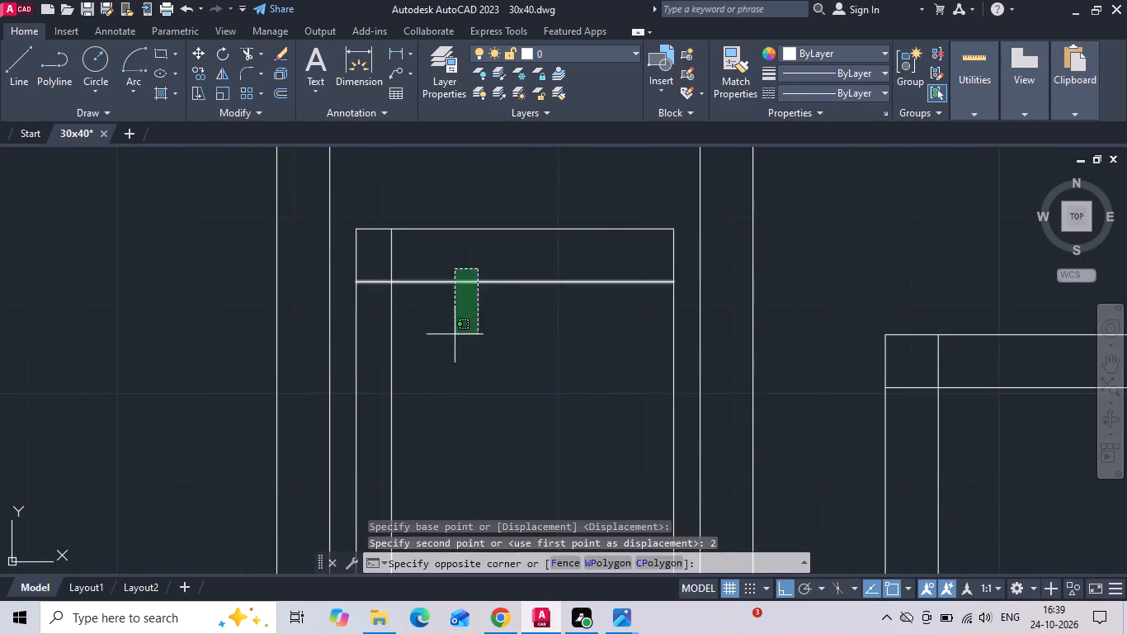
left_click(455, 334)
right_click(455, 335)
left_click(508, 300)
left_click(502, 394)
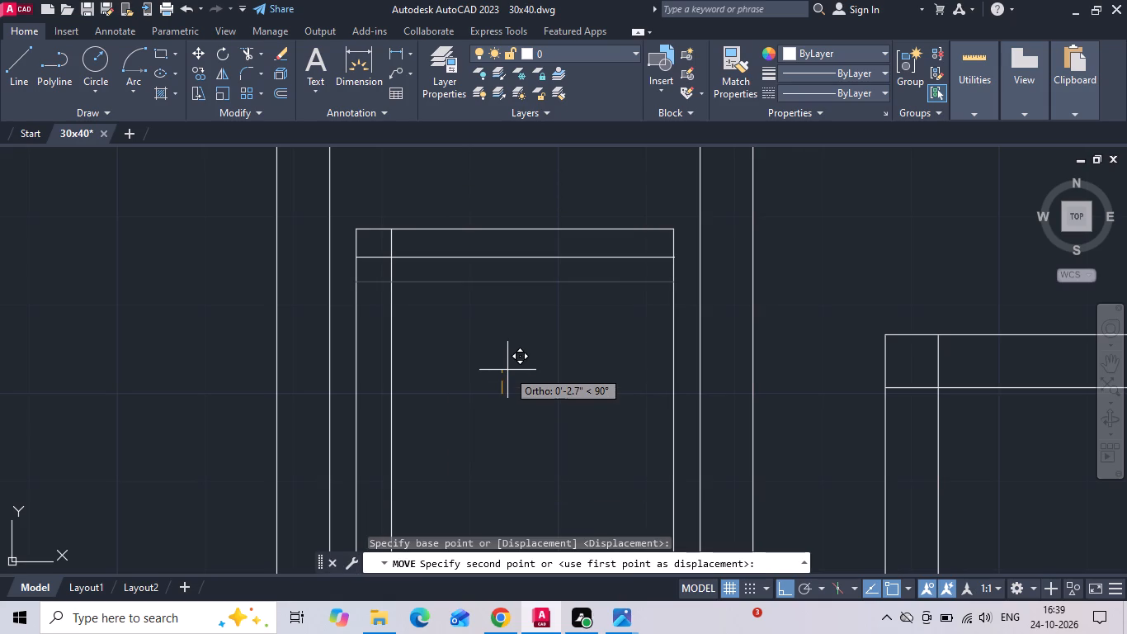
type("2")
key("space")
Move the inner top lines of the middle and right doors up 2 inches together.
scroll(300, 308, "down", 2)
scroll(585, 351, "up", 2)
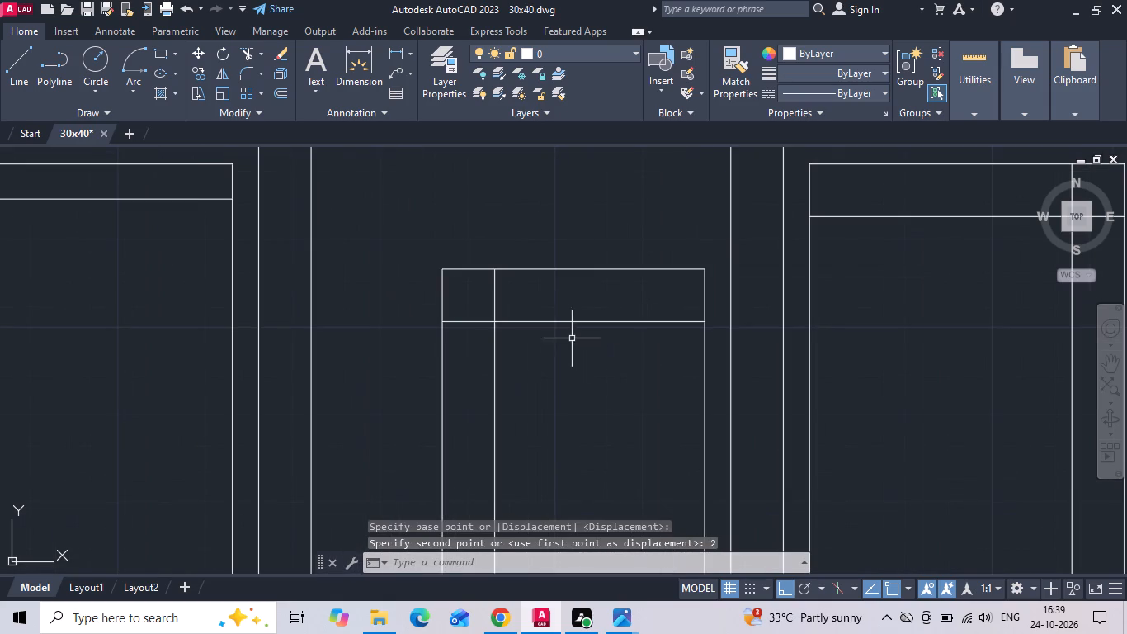
left_click_drag(582, 312, 559, 360)
left_click(557, 364)
left_click(844, 211)
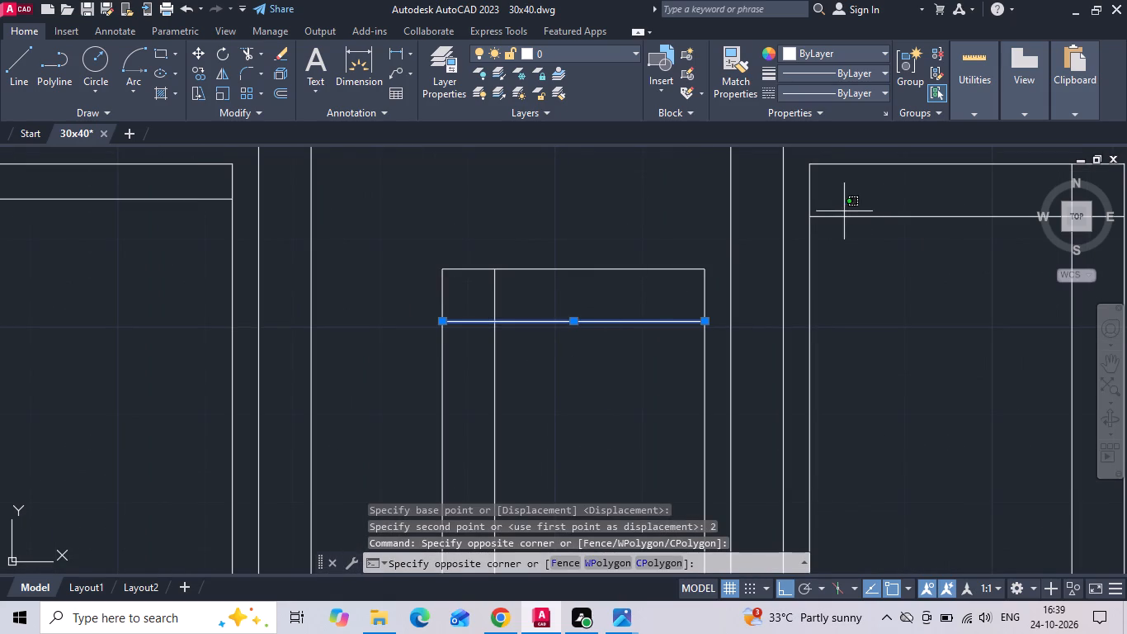
left_click(839, 248)
right_click(839, 248)
left_click(868, 319)
left_click(903, 377)
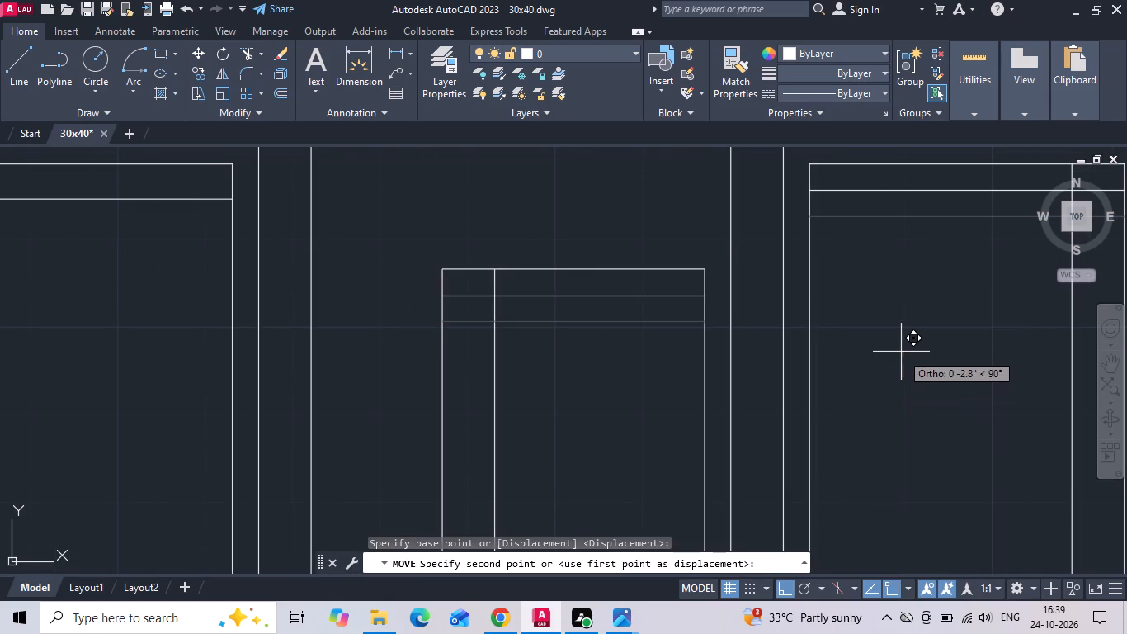
type("2")
key("space")
Move the middle door's inner vertical line 2 inches outward, toward its left edge.
left_click_drag(566, 381, 487, 396)
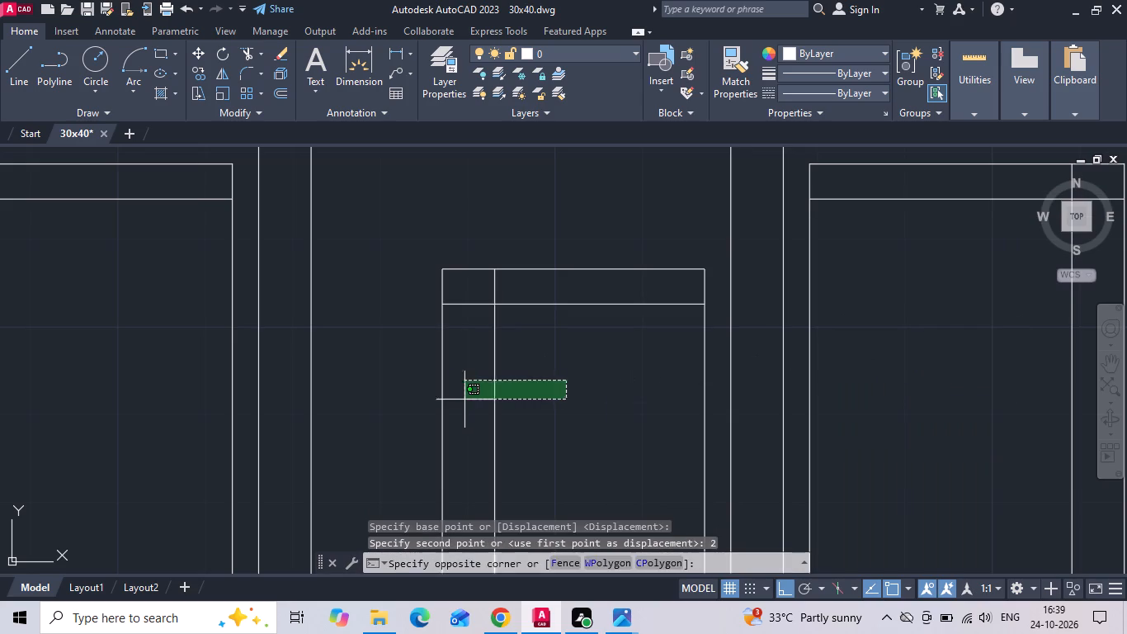
left_click(451, 401)
right_click(543, 371)
left_click(591, 303)
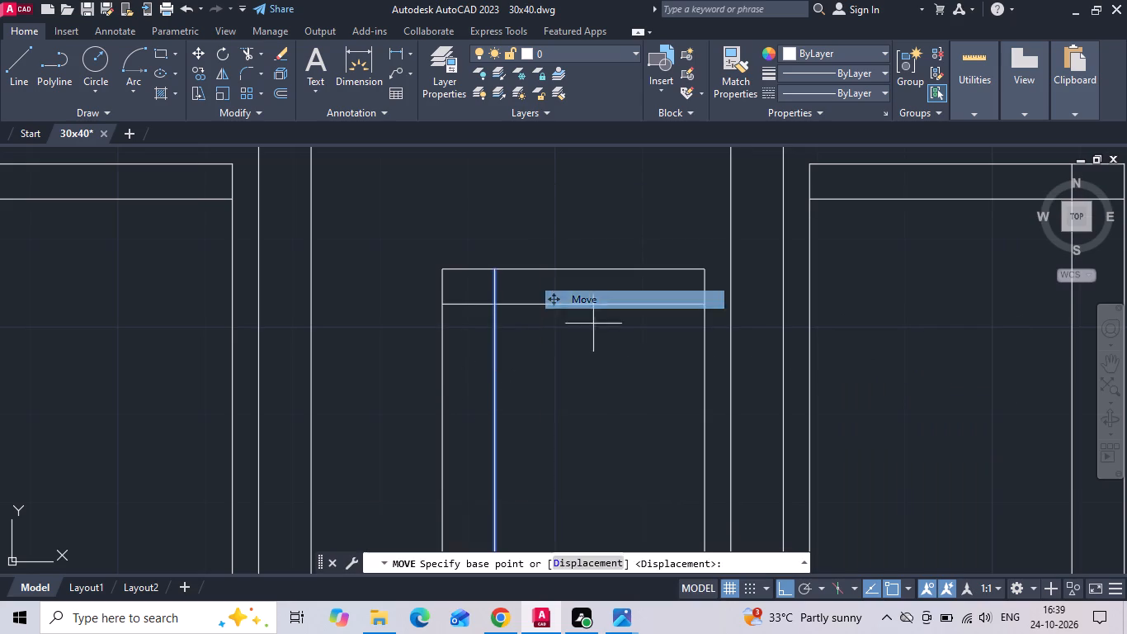
left_click(597, 394)
type("2")
key("space")
Move the right door's inner vertical line 2 inches outward, toward its right edge.
scroll(431, 361, "down", 1)
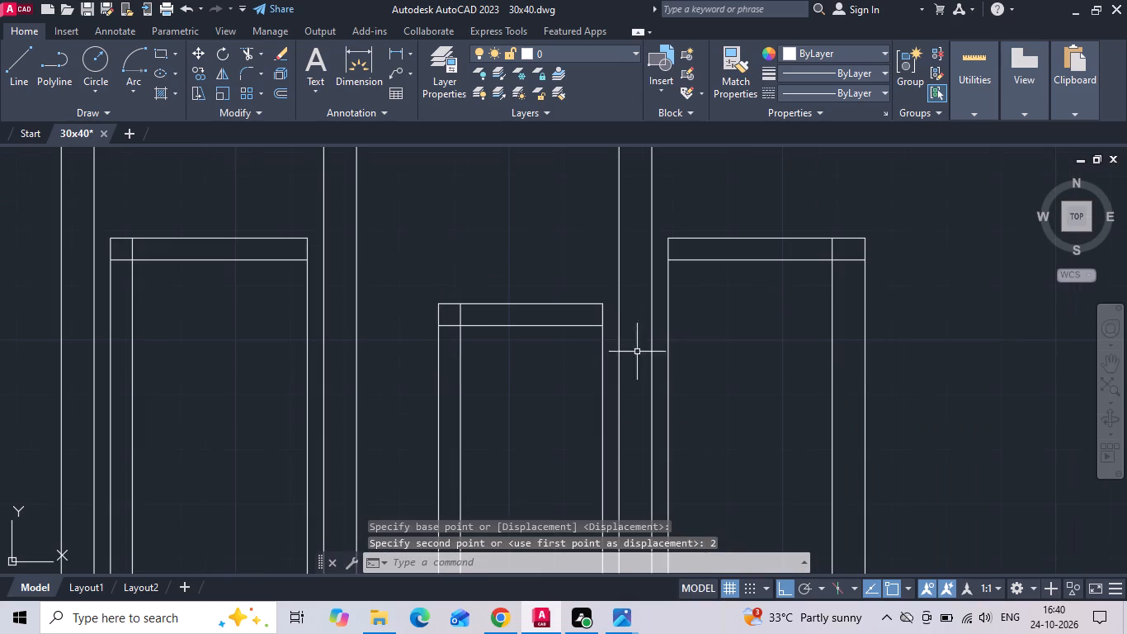
left_click_drag(845, 357, 832, 375)
left_click(785, 393)
right_click(784, 391)
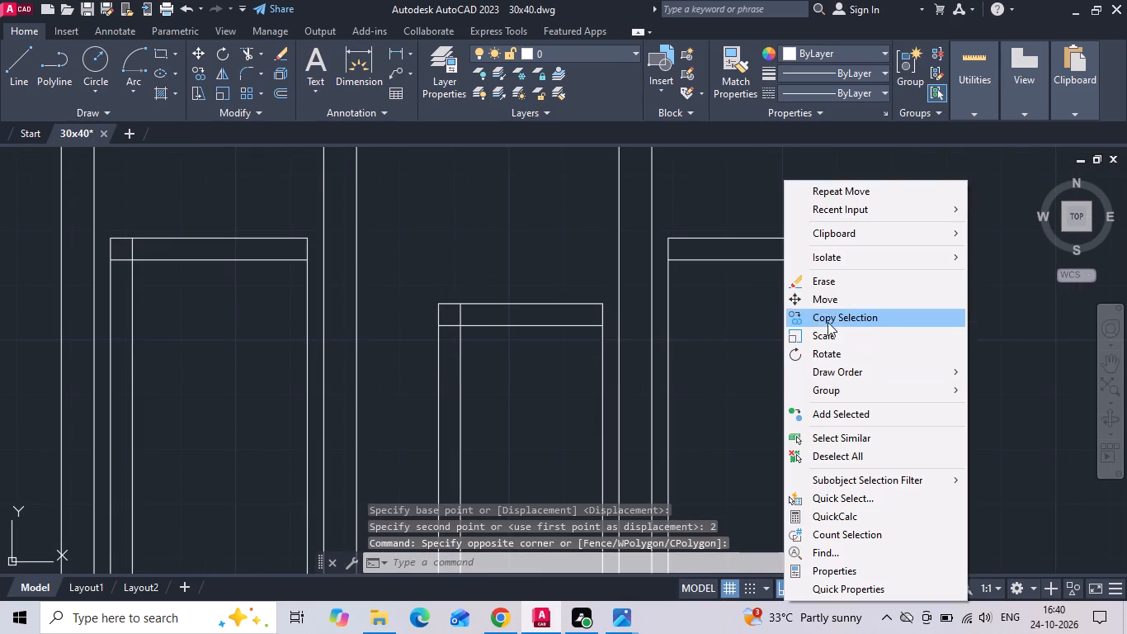
left_click(832, 308)
left_click(758, 357)
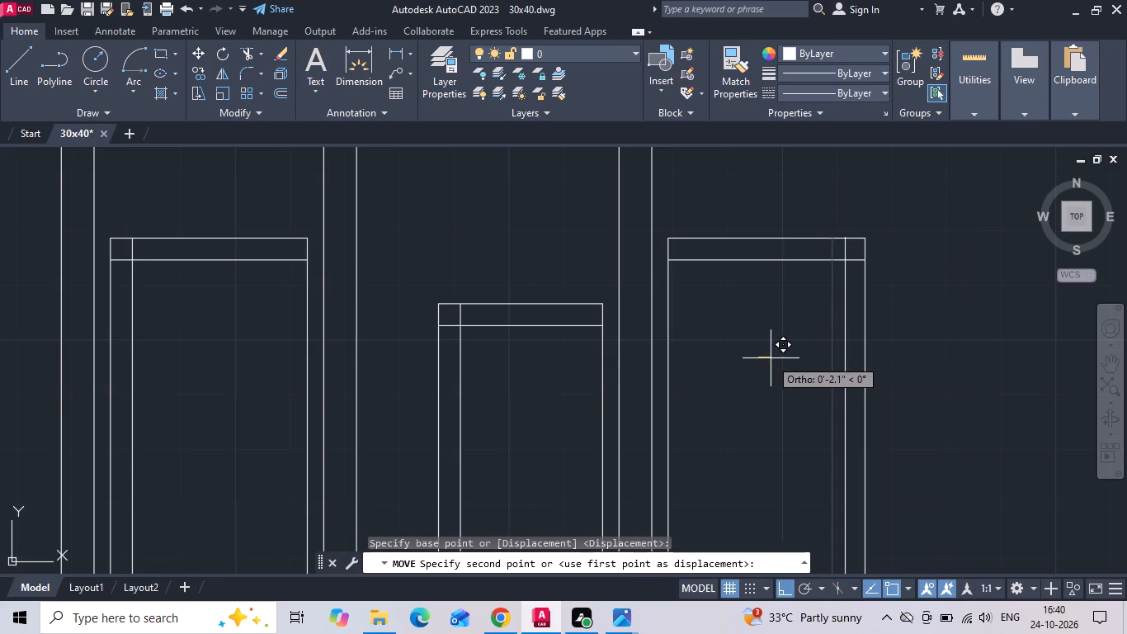
type("2")
key("space")
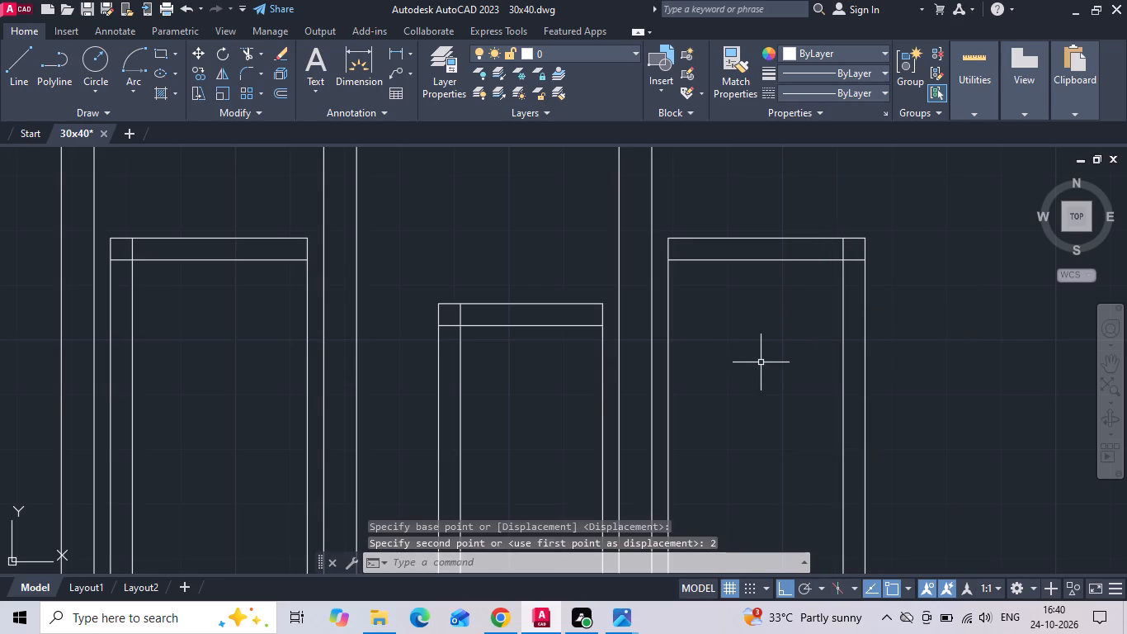
Draw a slanted leaf line on each of the three doors, joining the inner-line intersection to the opposite outer top corner.
type("L")
key("space")
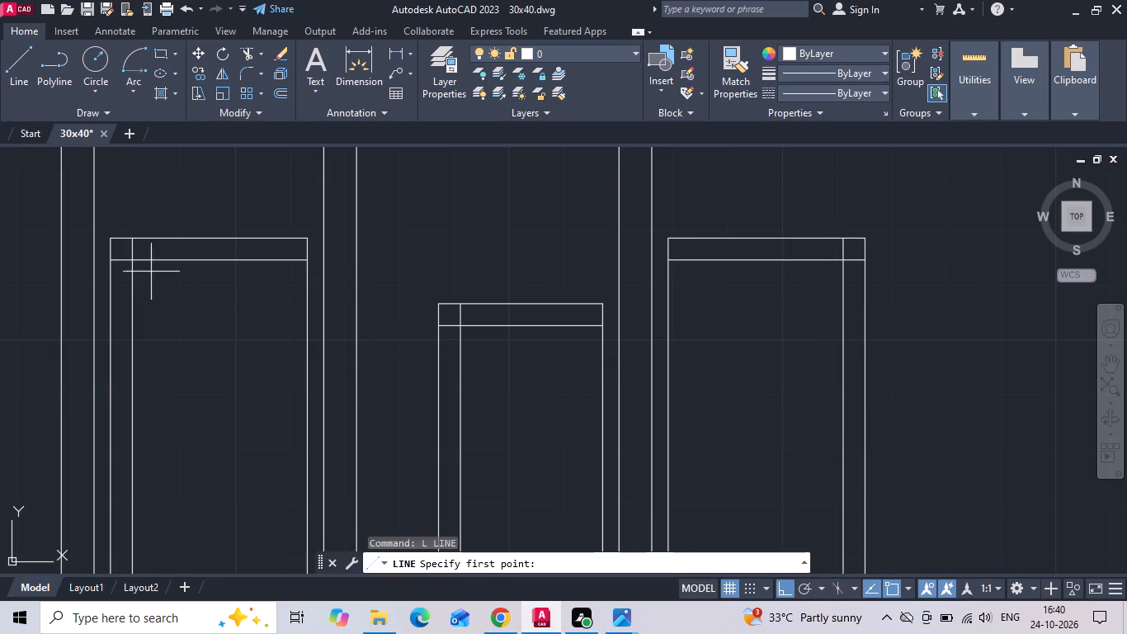
left_click(133, 263)
left_click(313, 236)
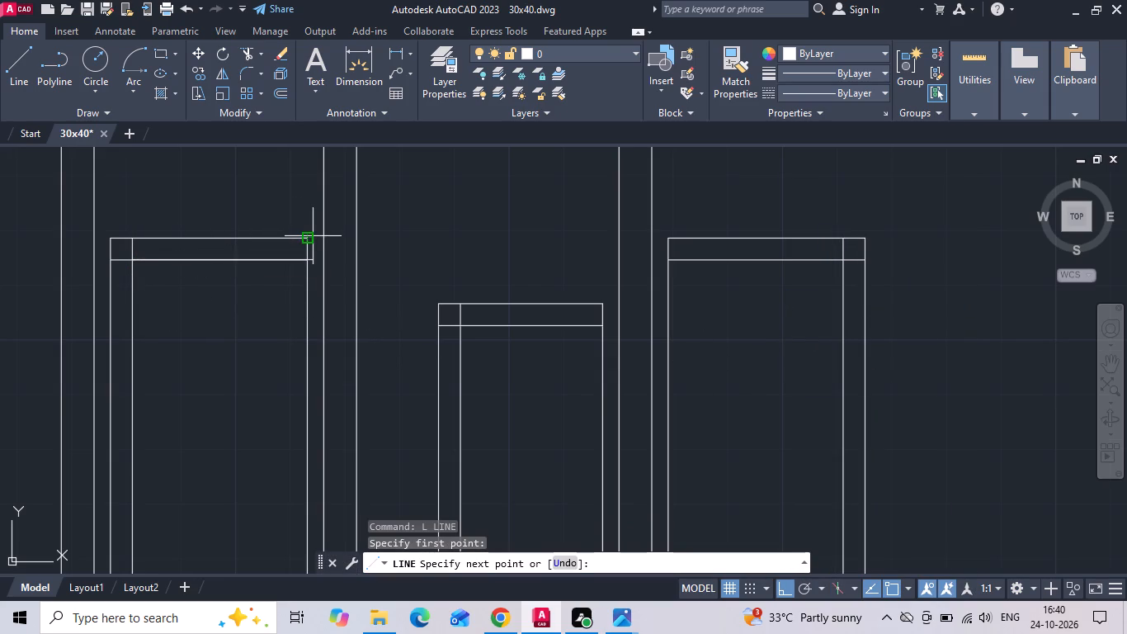
key("space")
key("space")
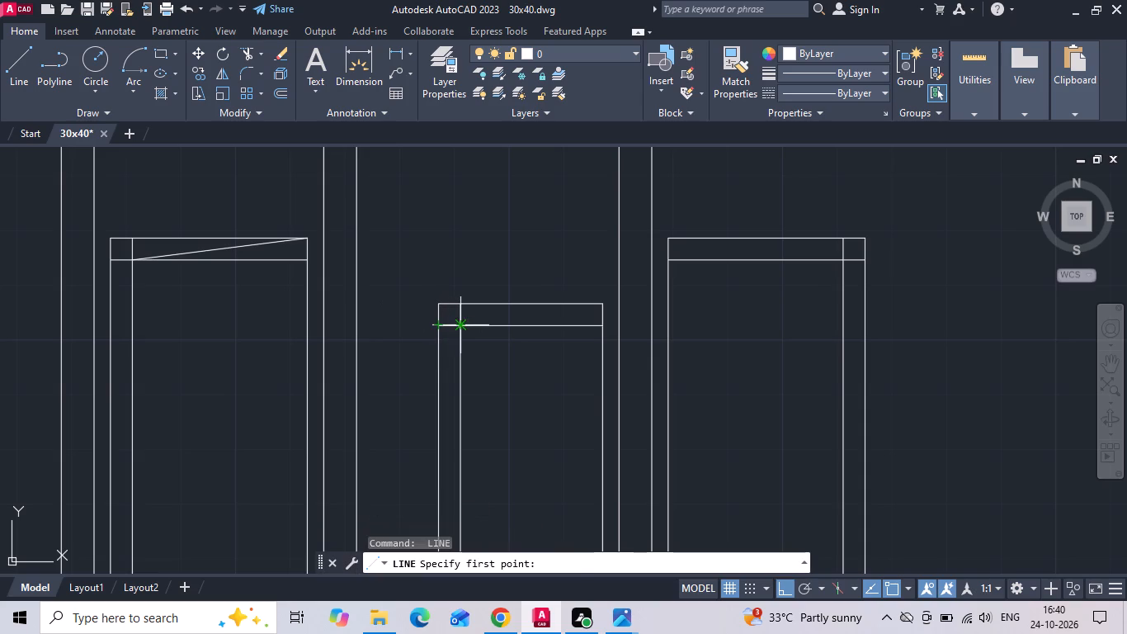
left_click_drag(457, 326, 469, 326)
left_click(596, 306)
key("Escape")
key("space")
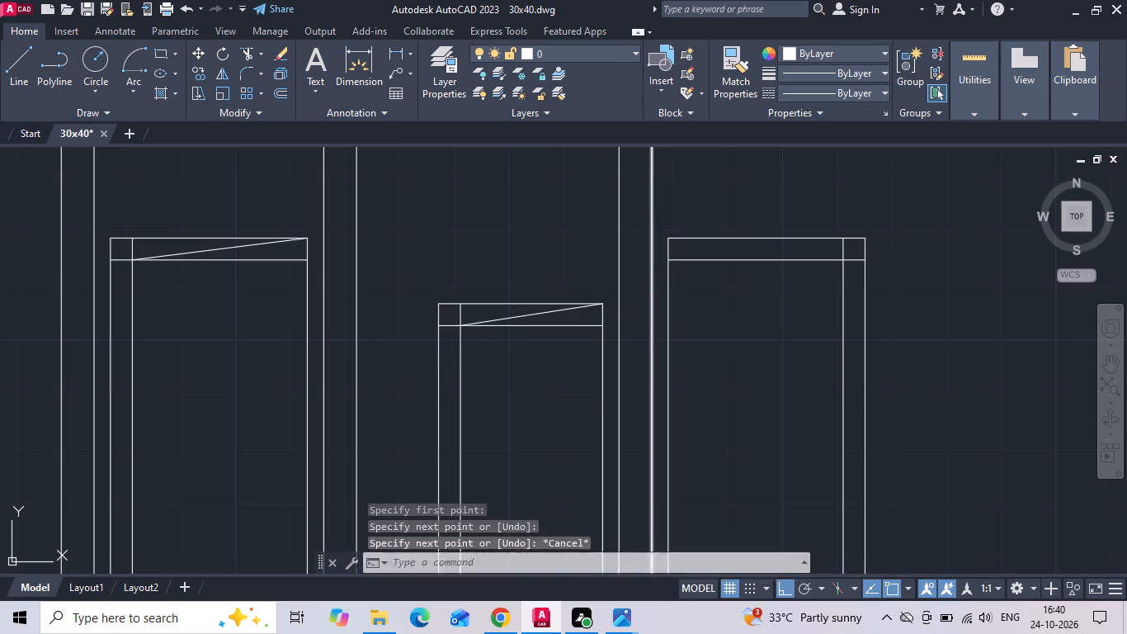
left_click(663, 240)
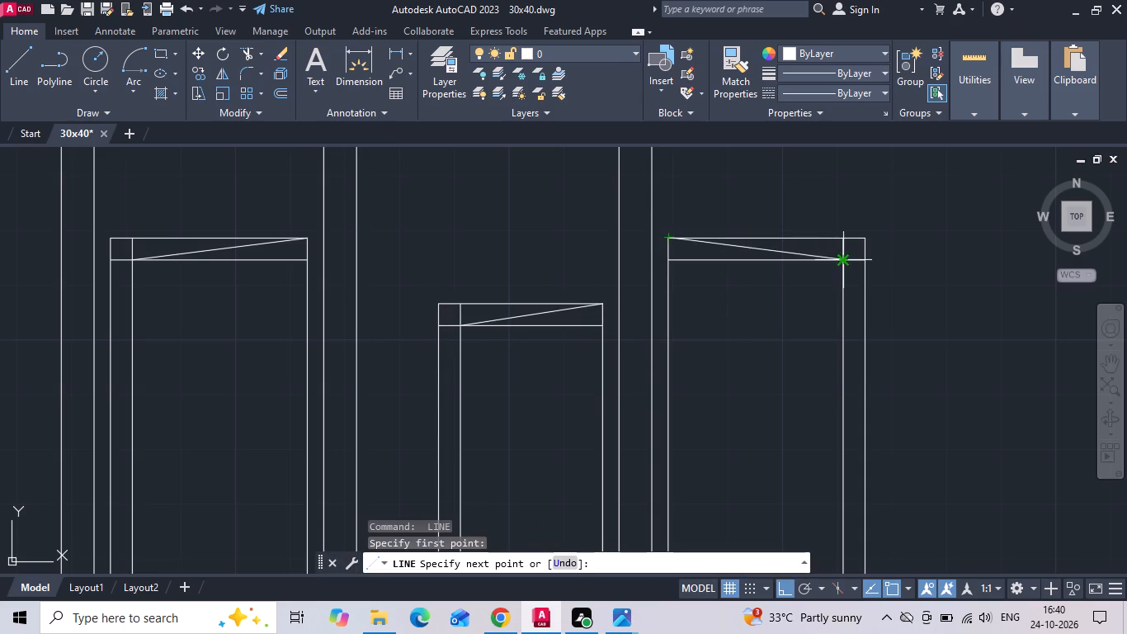
left_click(842, 260)
key("Escape")
Delete the right door's inner horizontal line below the slanted leaf line.
left_click(689, 262)
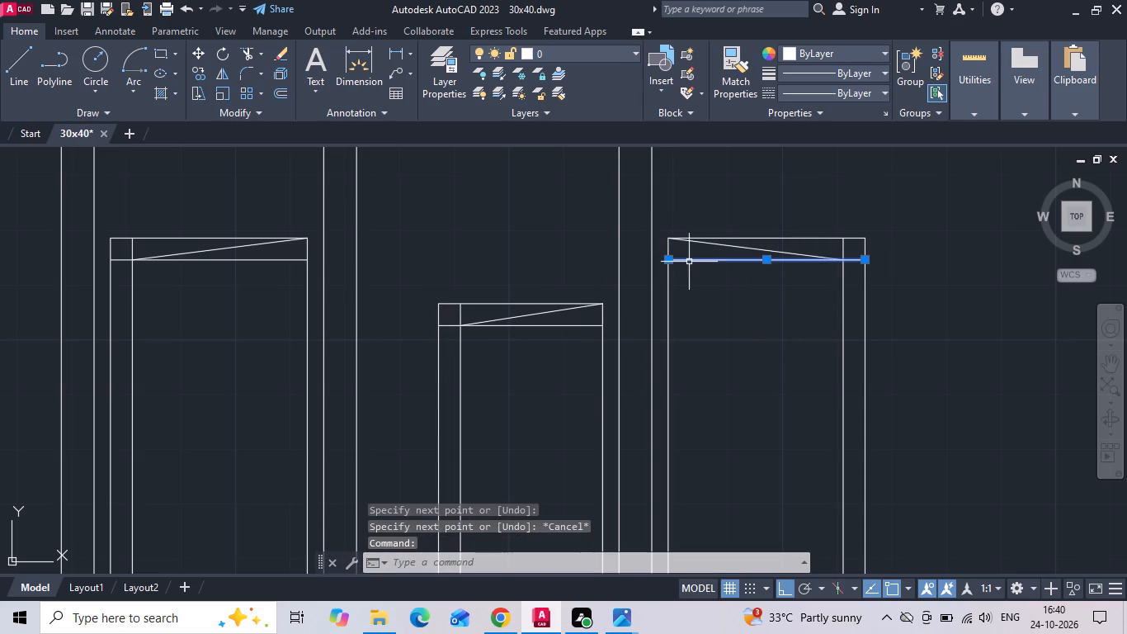
key("Delete")
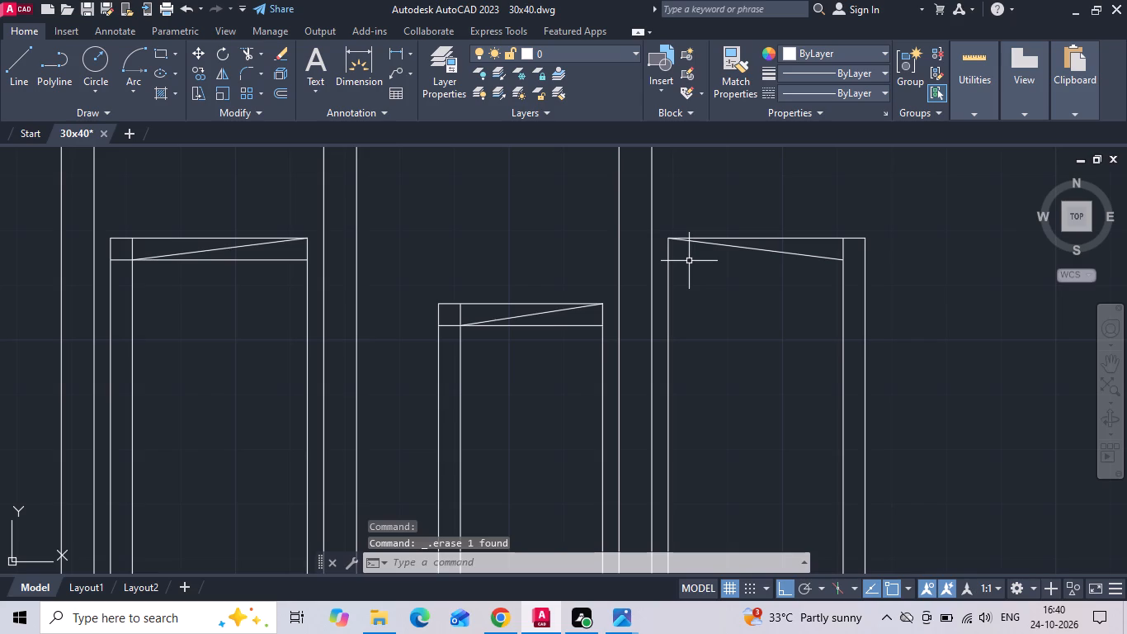
Trim the inner vertical lines of all three doors where they extend above the slanted leaf lines.
type("TR")
key("space")
key("space")
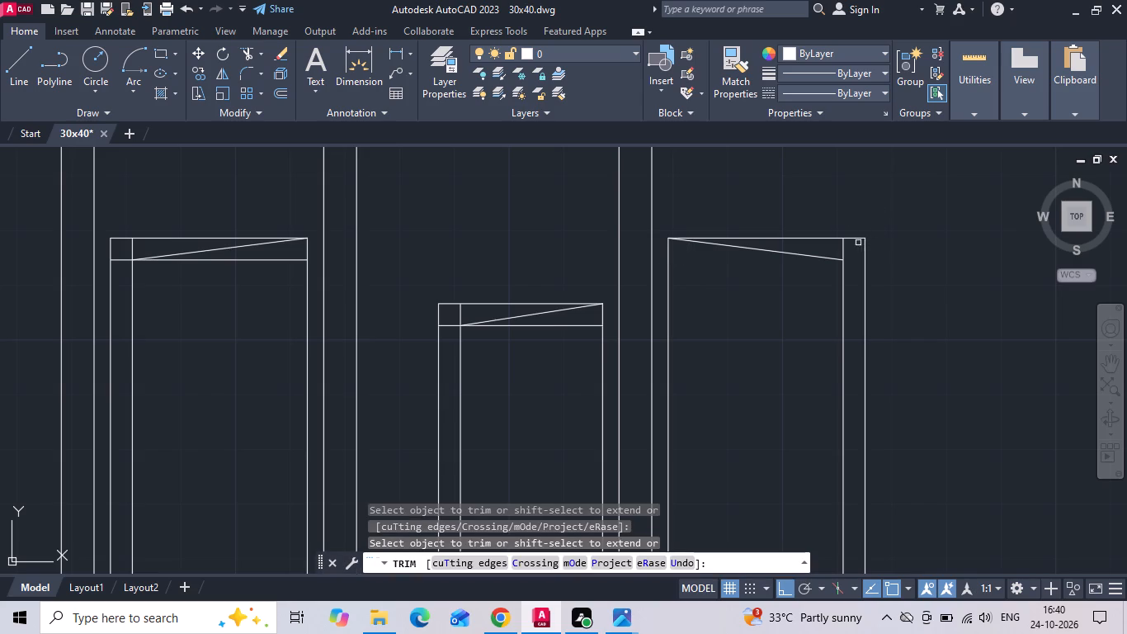
left_click(846, 251)
scroll(470, 319, "up", 1)
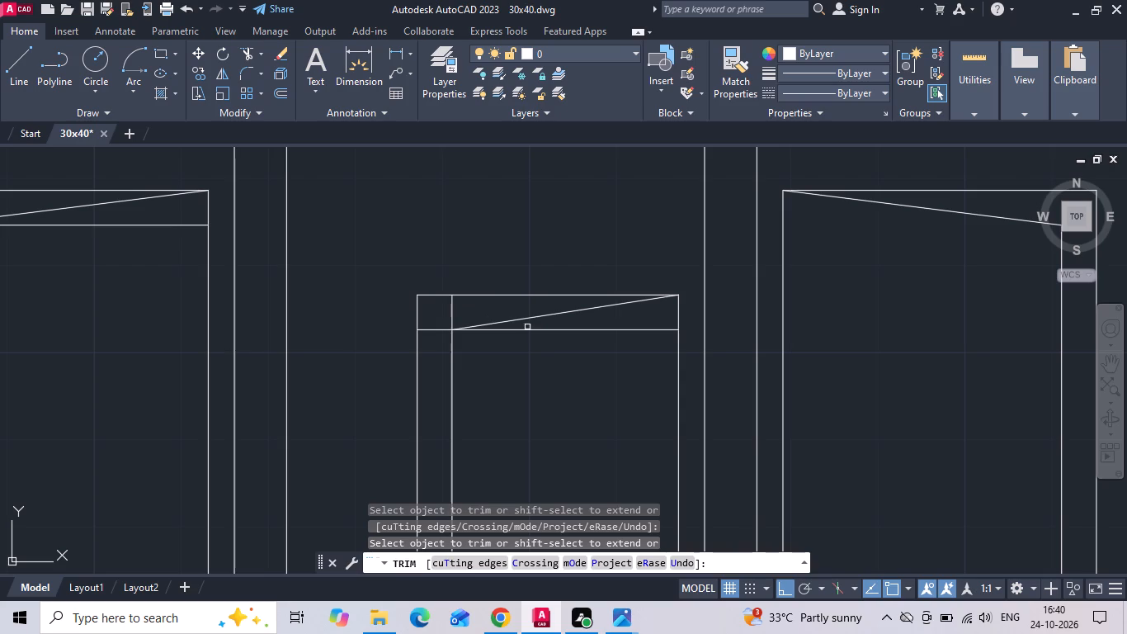
left_click(455, 317)
left_click(448, 310)
scroll(624, 432, "down", 2)
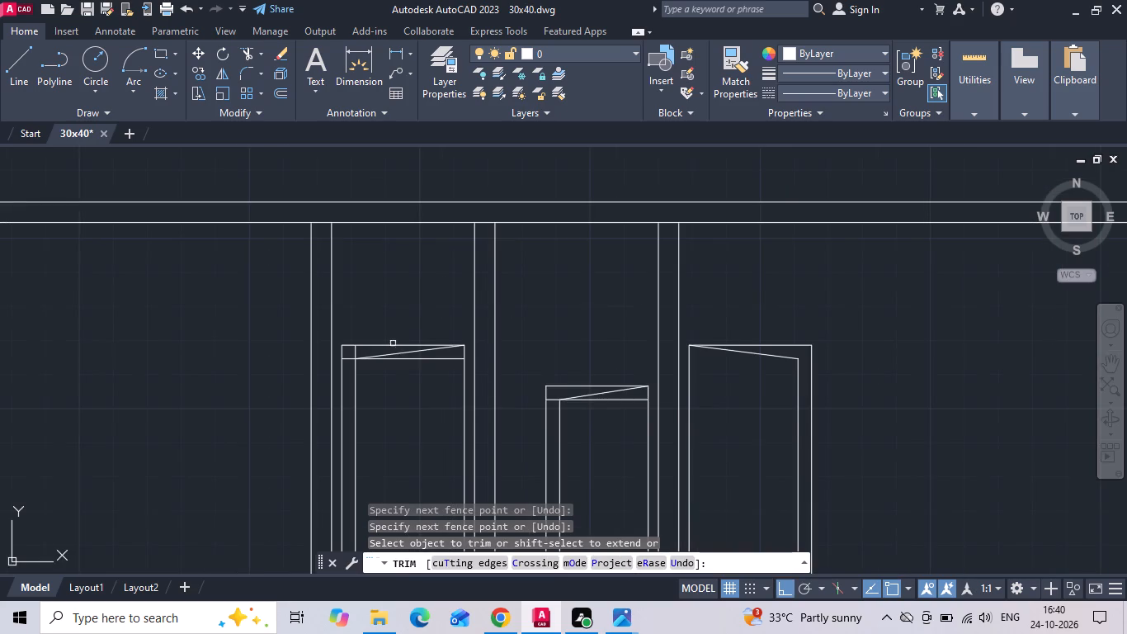
scroll(363, 364, "up", 2)
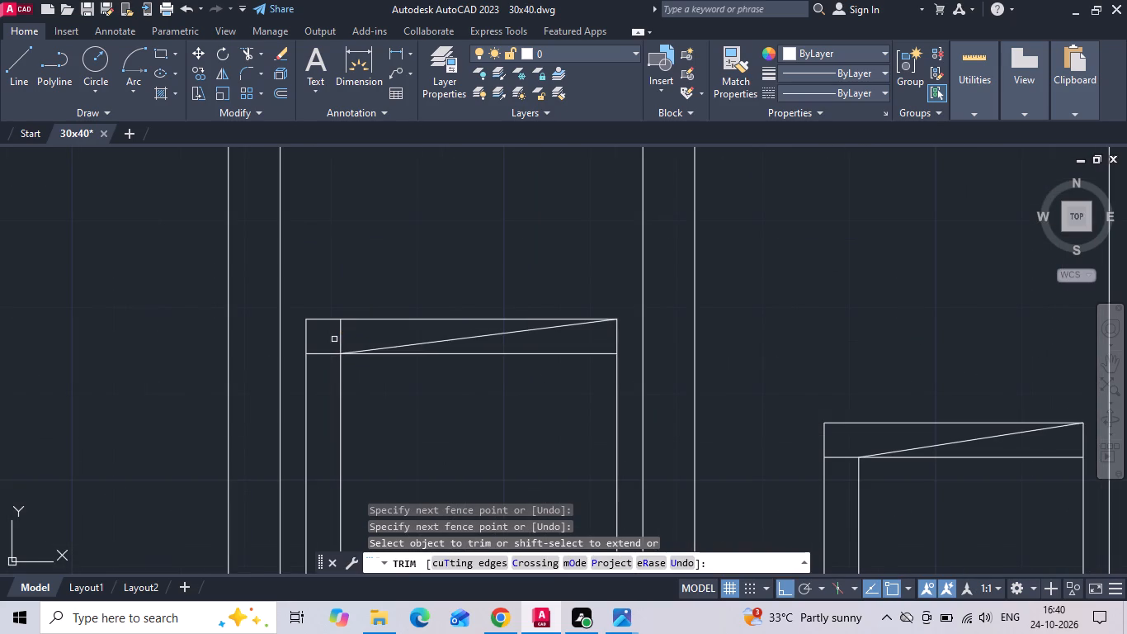
left_click(342, 332)
key("Escape")
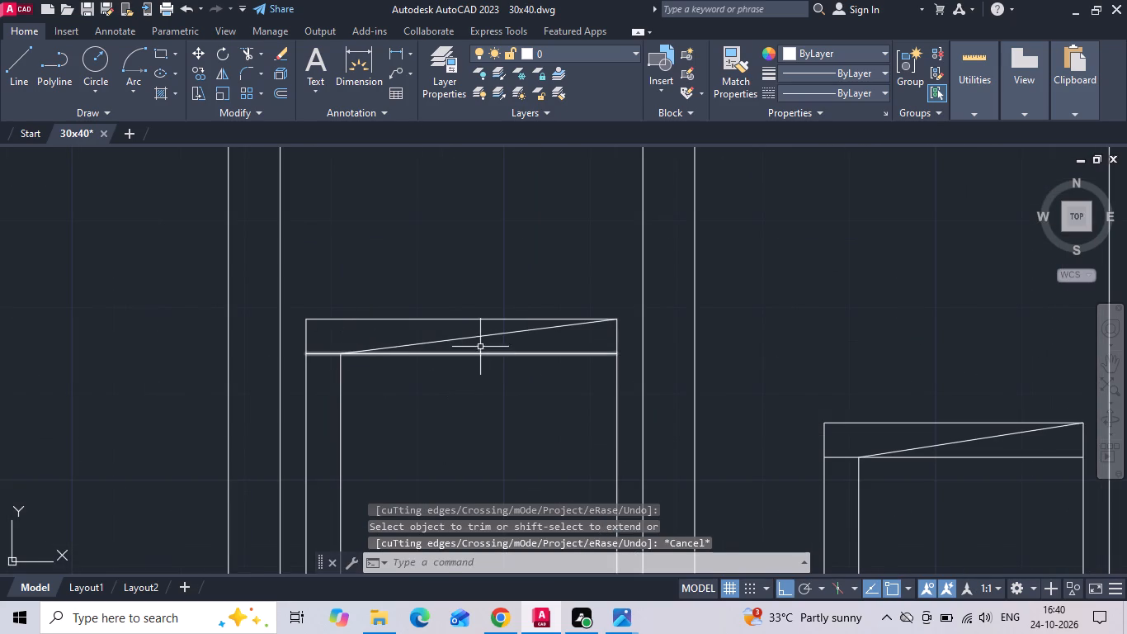
Delete the inner horizontal lines below the slanted leaf lines of the left and middle doors.
left_click(480, 346)
left_click(474, 386)
left_click(953, 452)
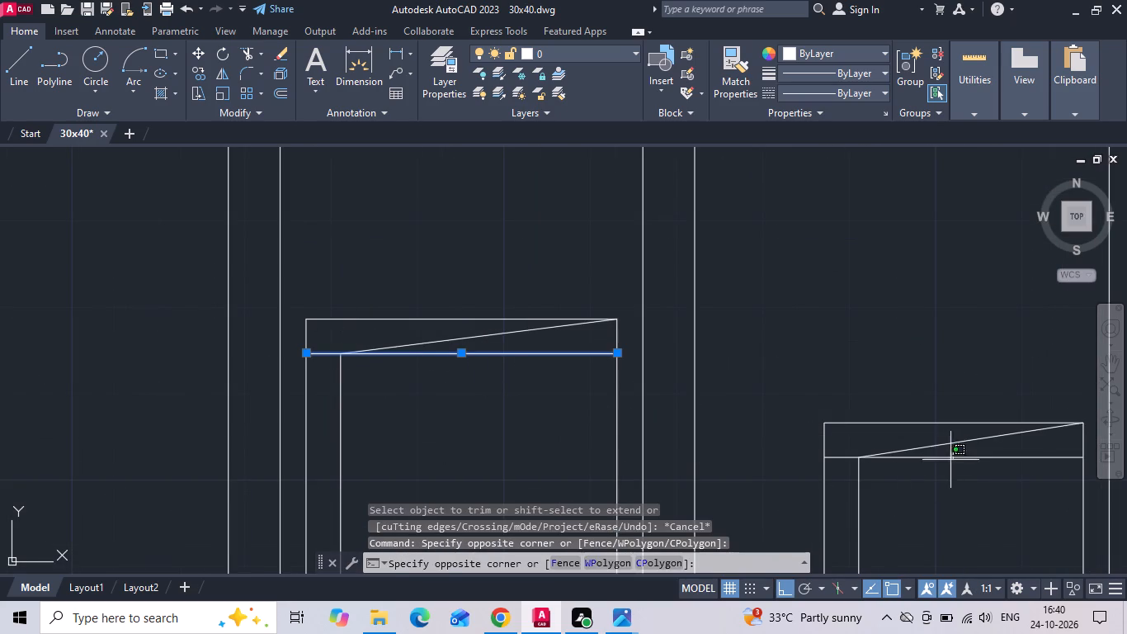
left_click(941, 477)
key("Delete")
scroll(504, 272, "down", 3)
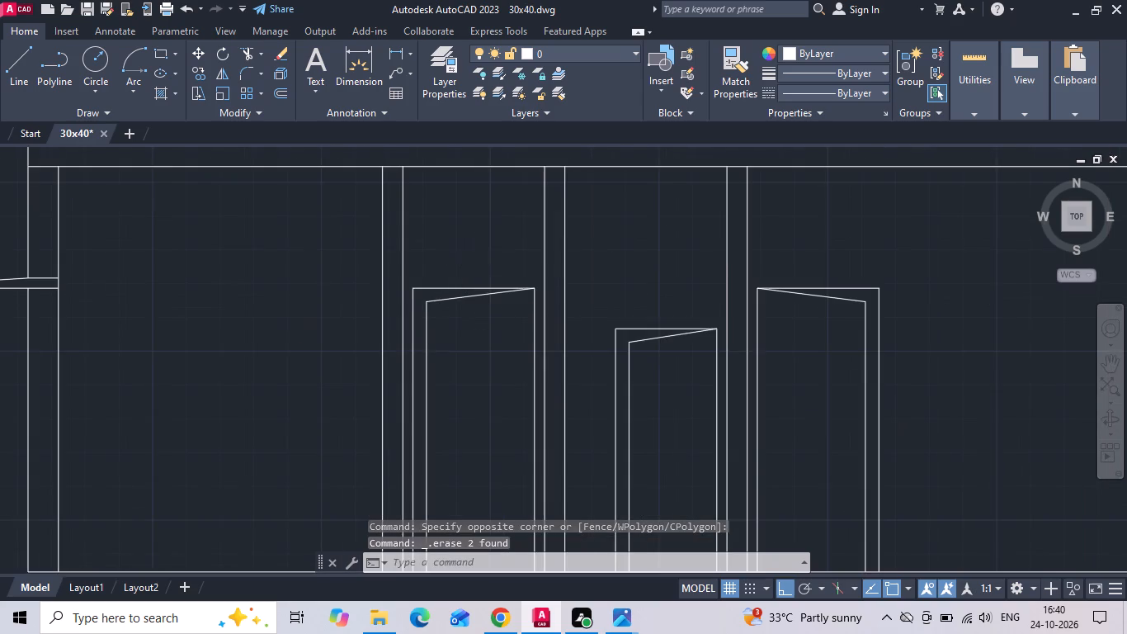
scroll(479, 263, "down", 1)
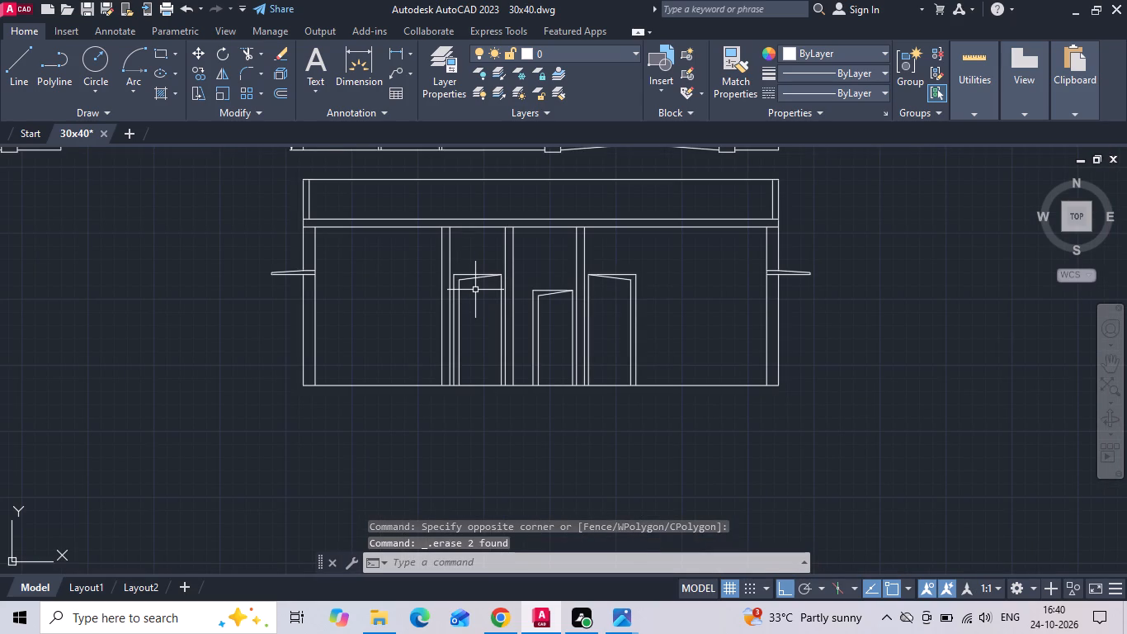
Offset the section's bottom floor line 4" downward.
type("O")
key("space")
key("4")
key("Return")
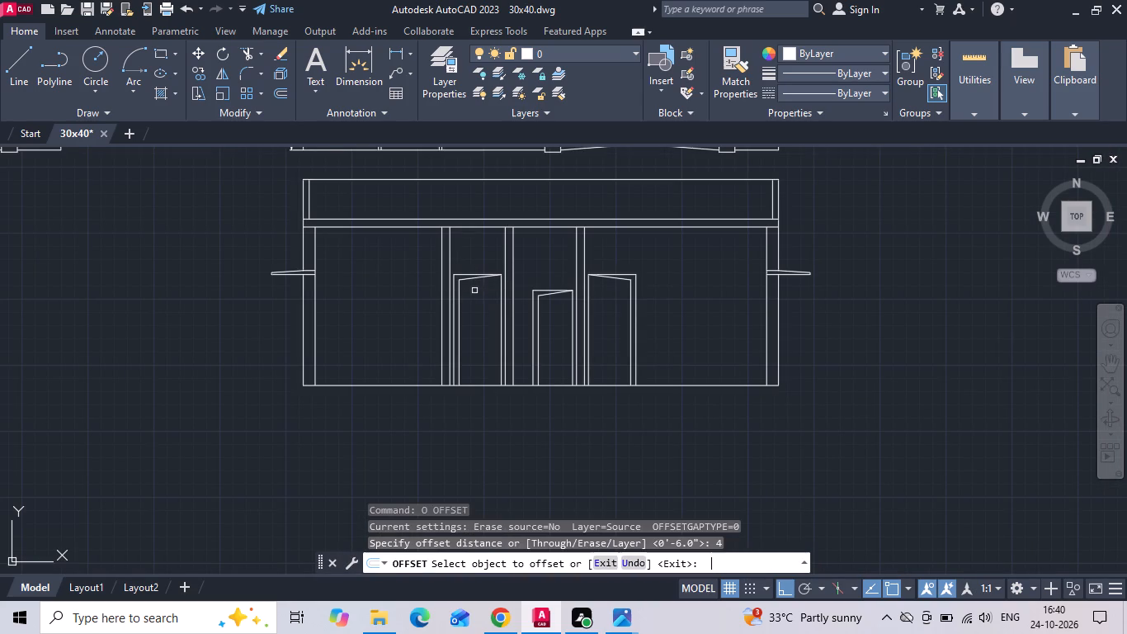
left_click_drag(355, 386, 353, 400)
left_click(335, 438)
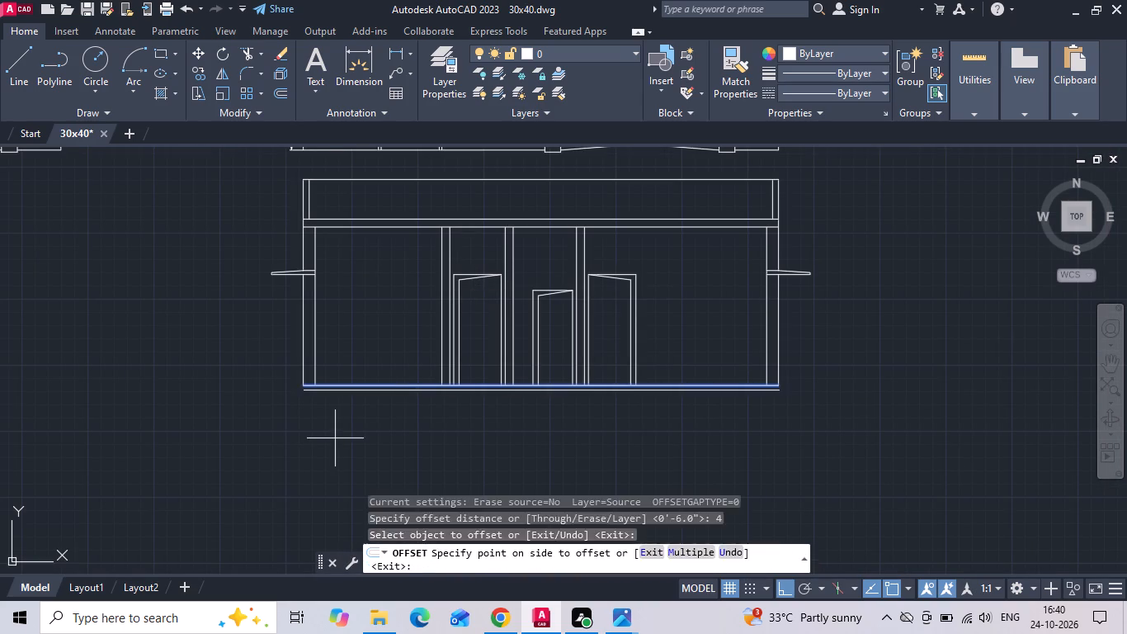
key("Escape")
Extend the vertical lines of both outer walls down to the new lower floor line.
type("EX")
key("space")
scroll(284, 395, "up", 2)
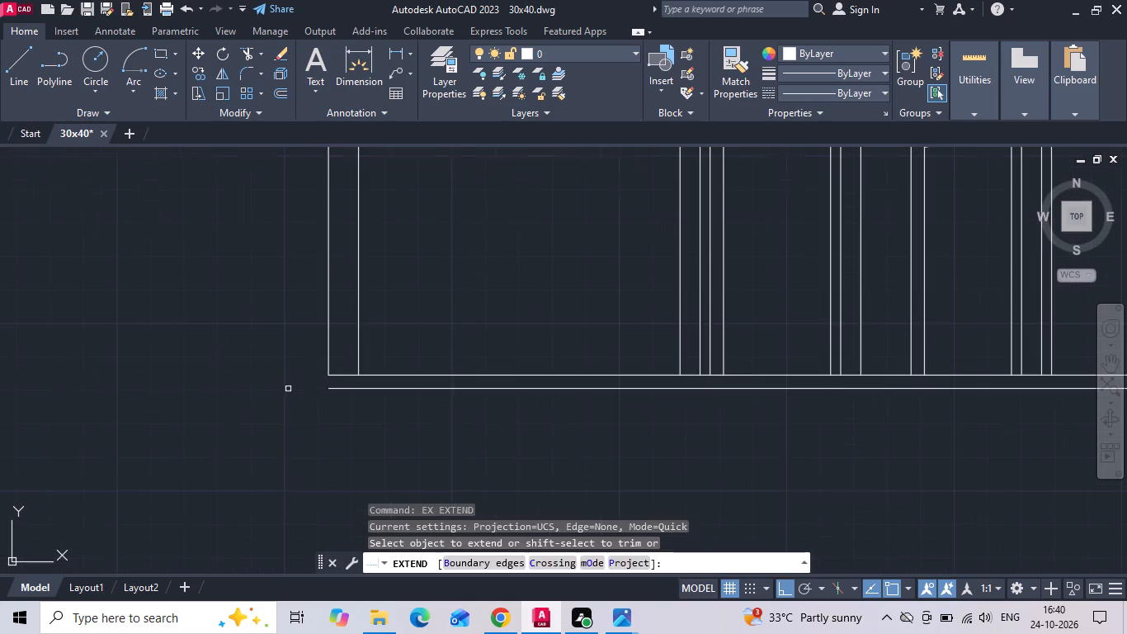
left_click_drag(313, 362, 379, 347)
scroll(231, 395, "down", 2)
left_click_drag(708, 376, 756, 376)
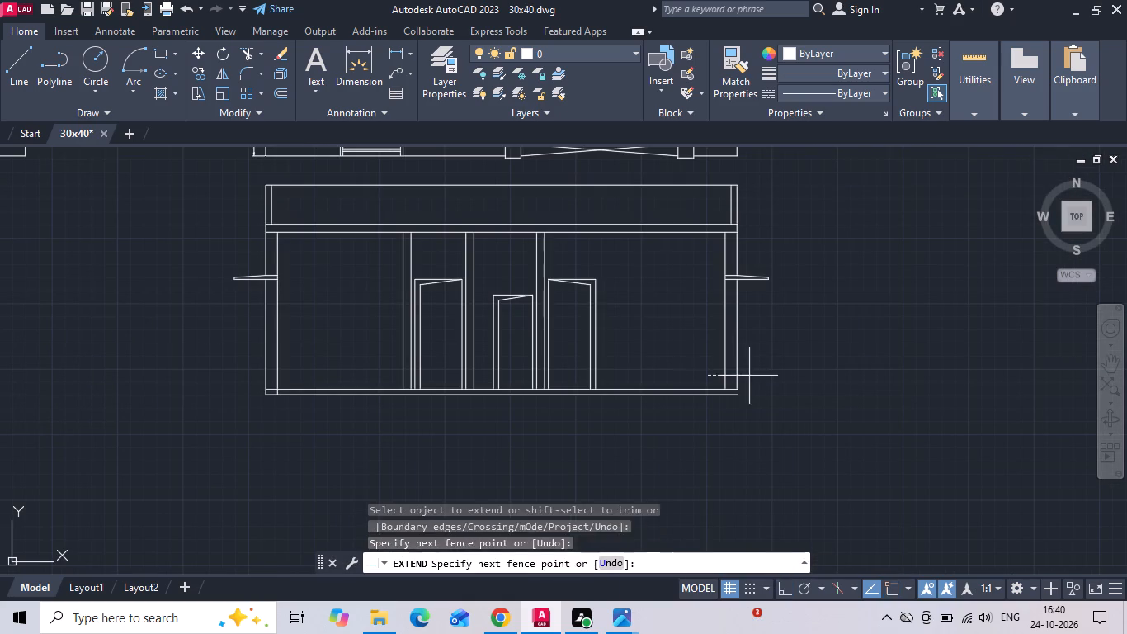
left_click_drag(756, 376, 763, 376)
key("Escape")
Save the drawing.
key("ctrl+s")
key("ctrl+s")
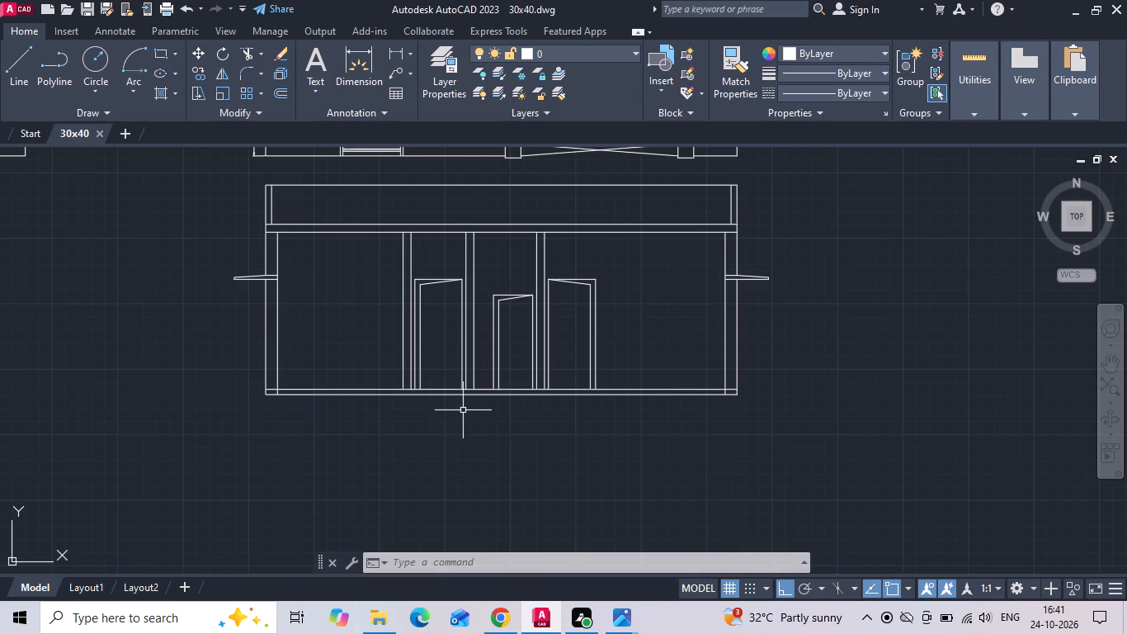
Start the stepped footing profile between the plan and the reference image with a 3'6" base, 9" left rise and 6" inward step.
scroll(498, 458, "down", 3)
scroll(472, 288, "up", 2)
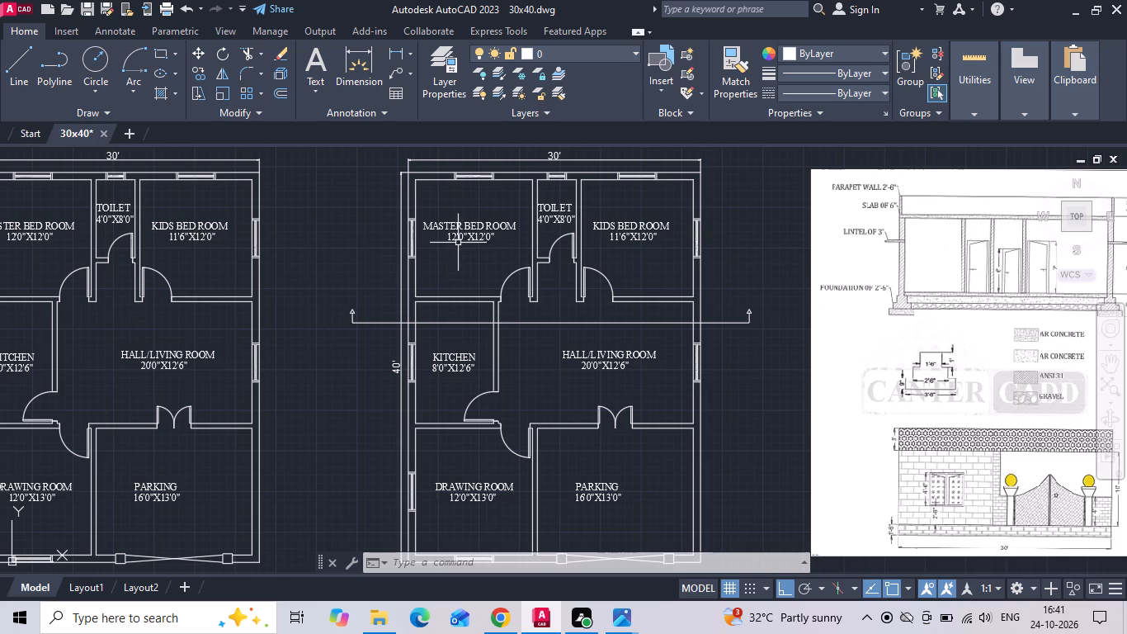
scroll(456, 254, "down", 1)
middle_click_drag(499, 390, 483, 315)
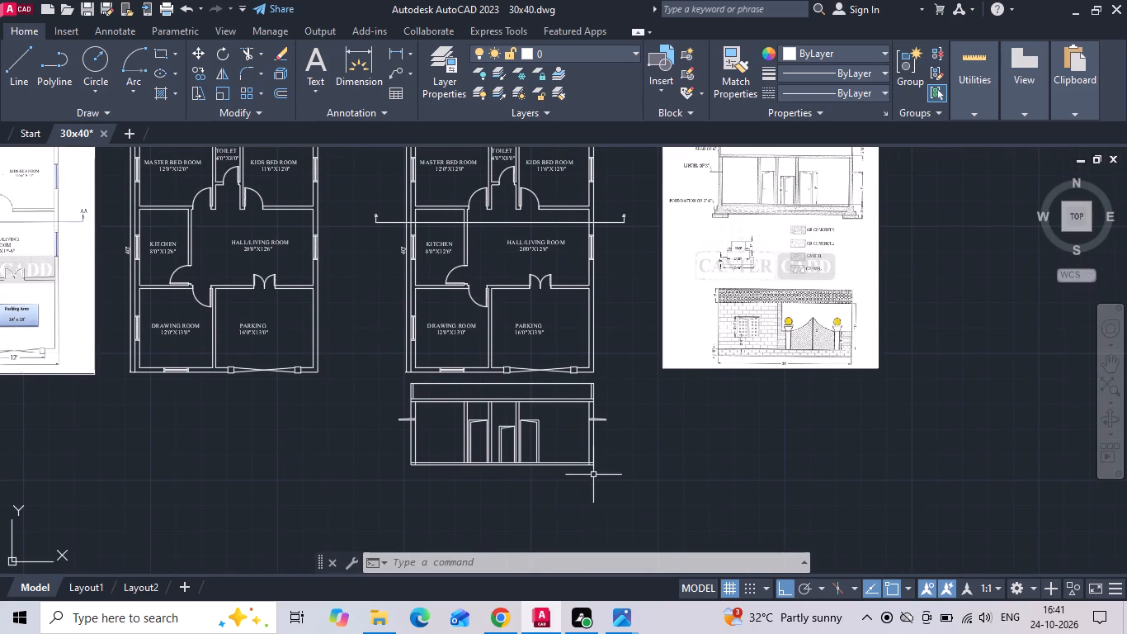
scroll(806, 231, "up", 2)
middle_click_drag(573, 301, 544, 310)
scroll(342, 303, "up", 1)
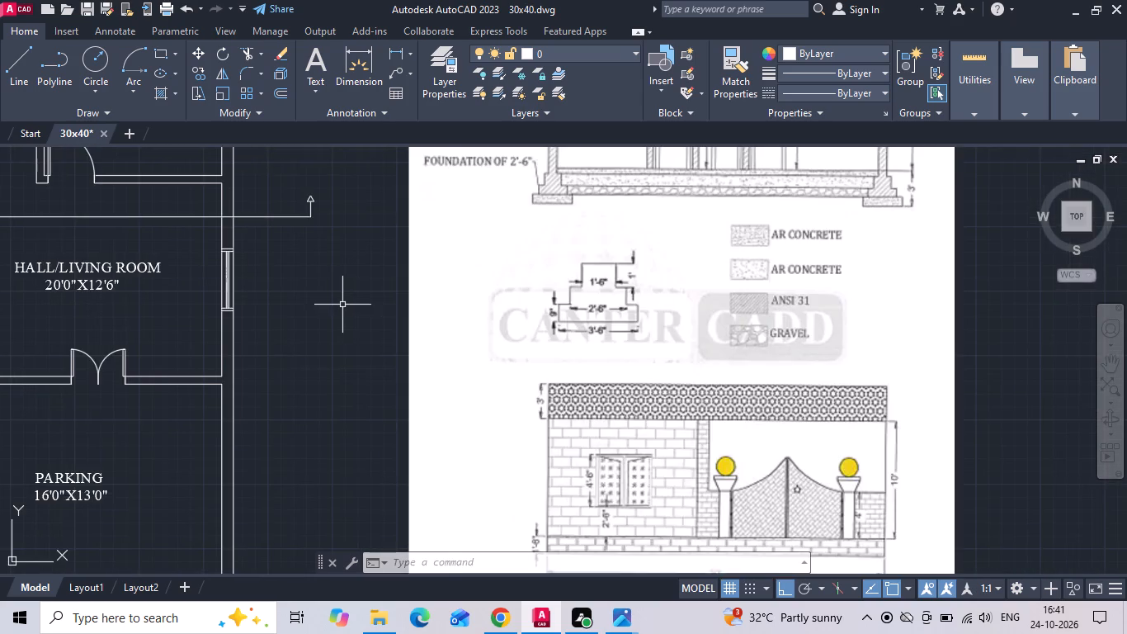
type("L")
key("space")
middle_click_drag(275, 320, 407, 355)
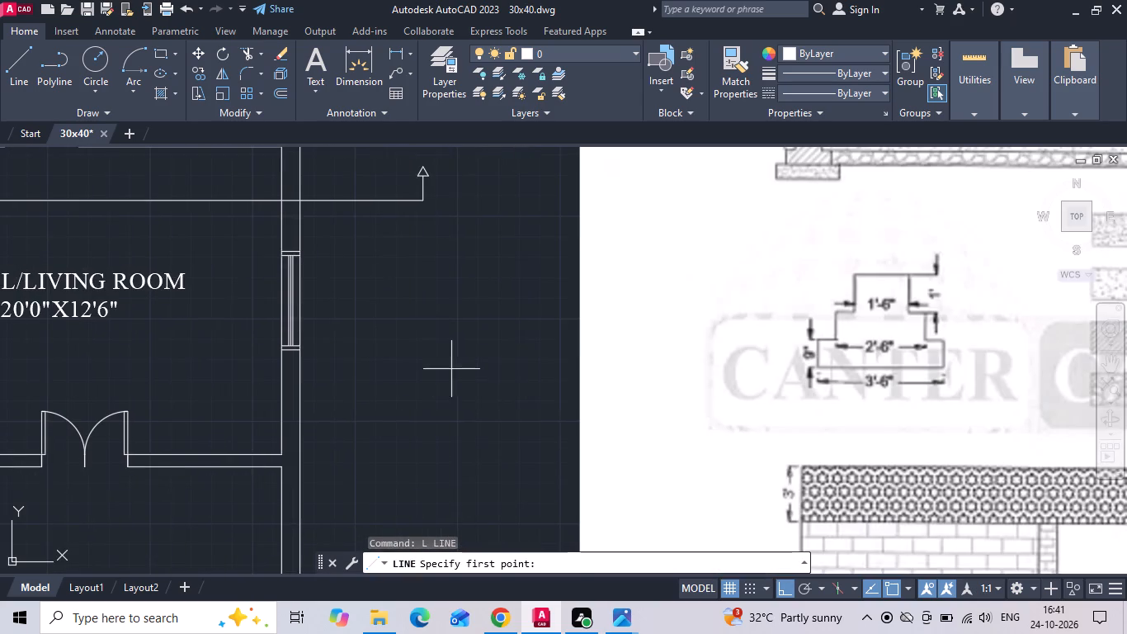
left_click_drag(521, 373, 489, 382)
type("3'6")
key("Return")
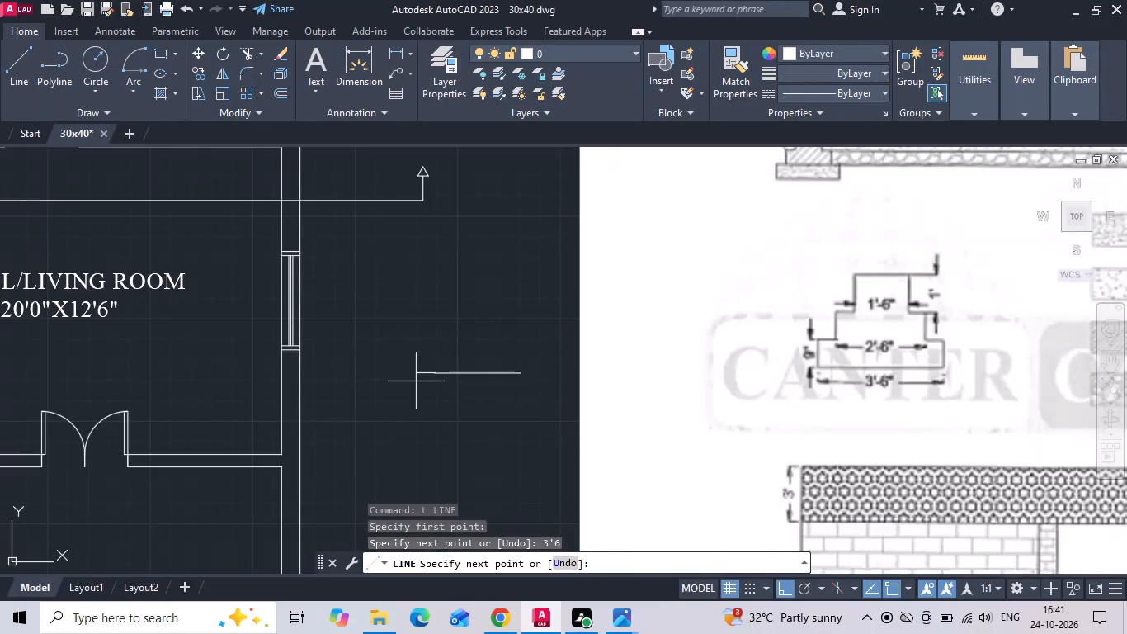
scroll(418, 347, "up", 1)
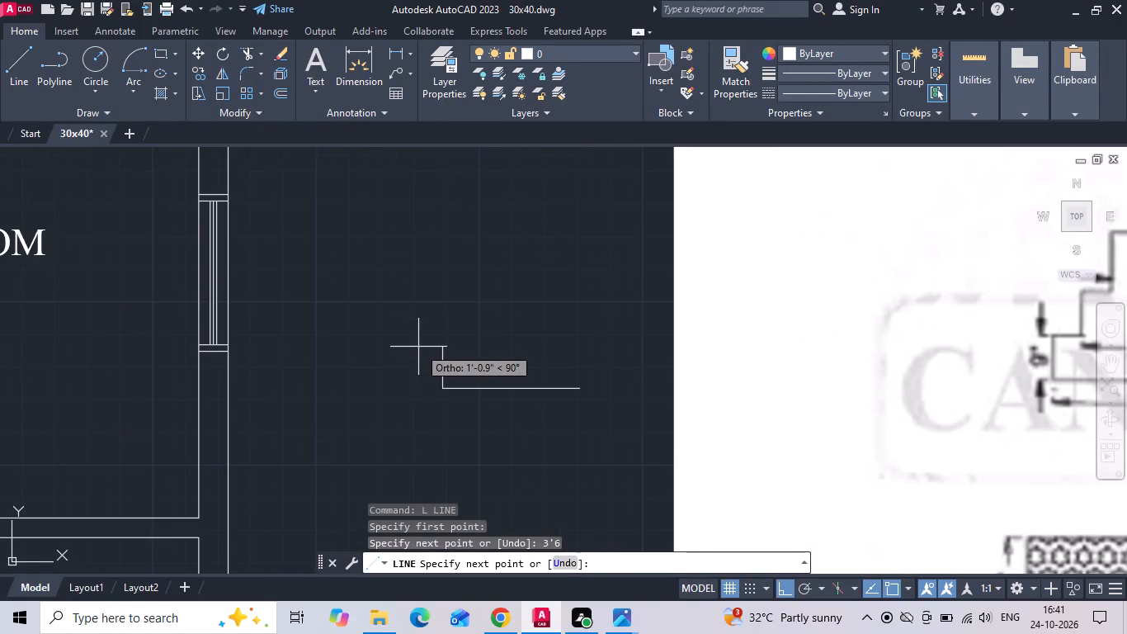
key("9")
key("Return")
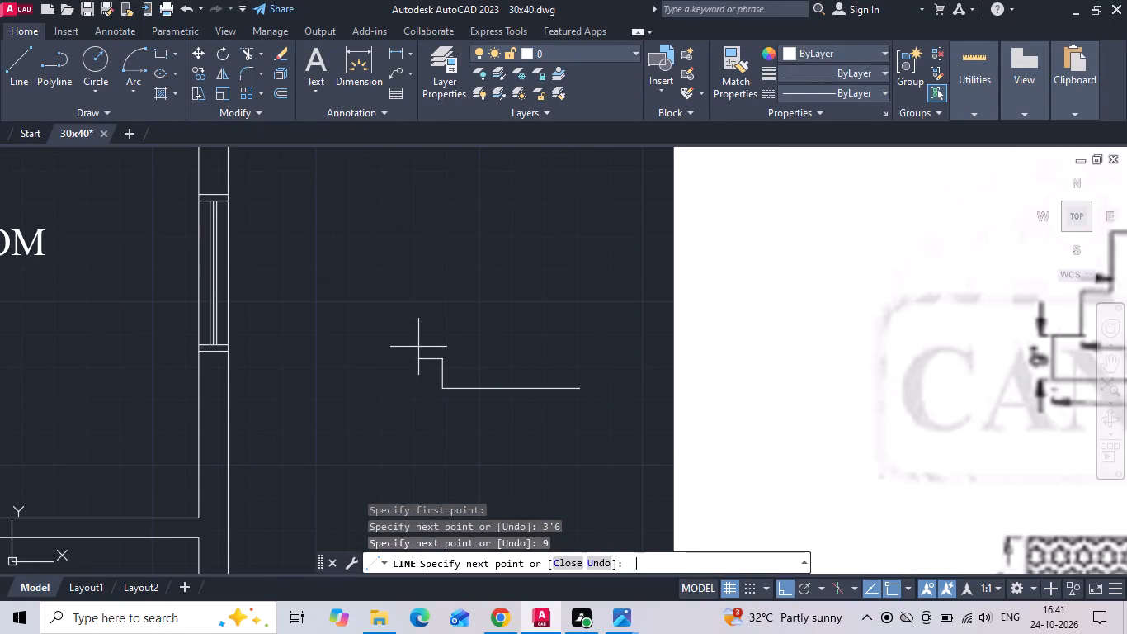
key("6")
key("Return")
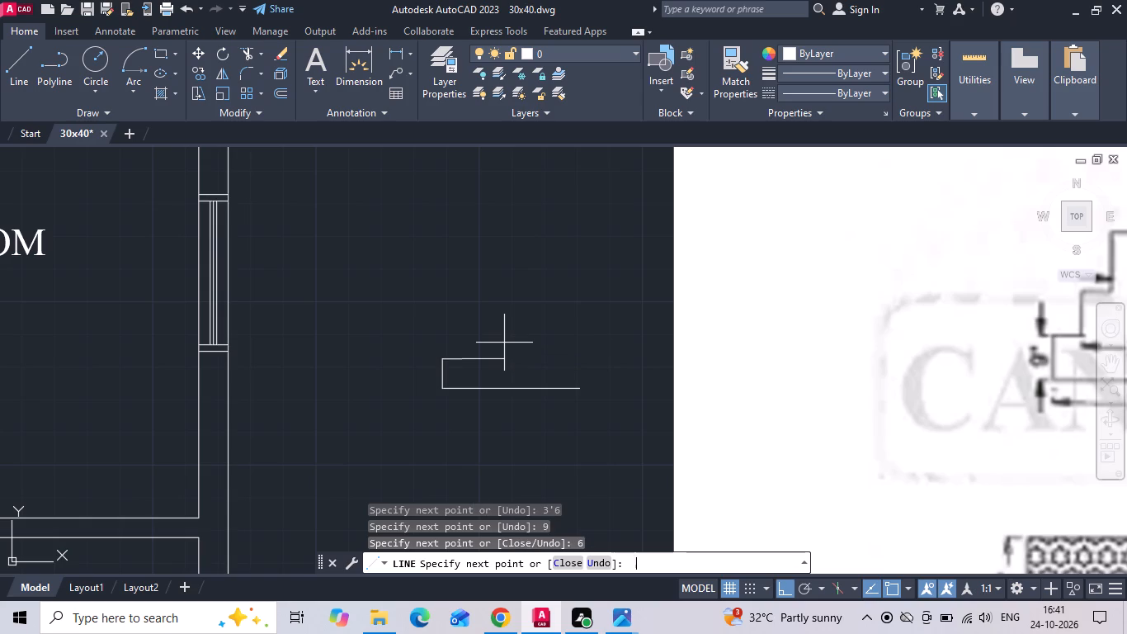
Continue the footing profile with a 9" rise, 6" inward step, 12" rise and 1'6" top edge.
scroll(441, 288, "down", 1)
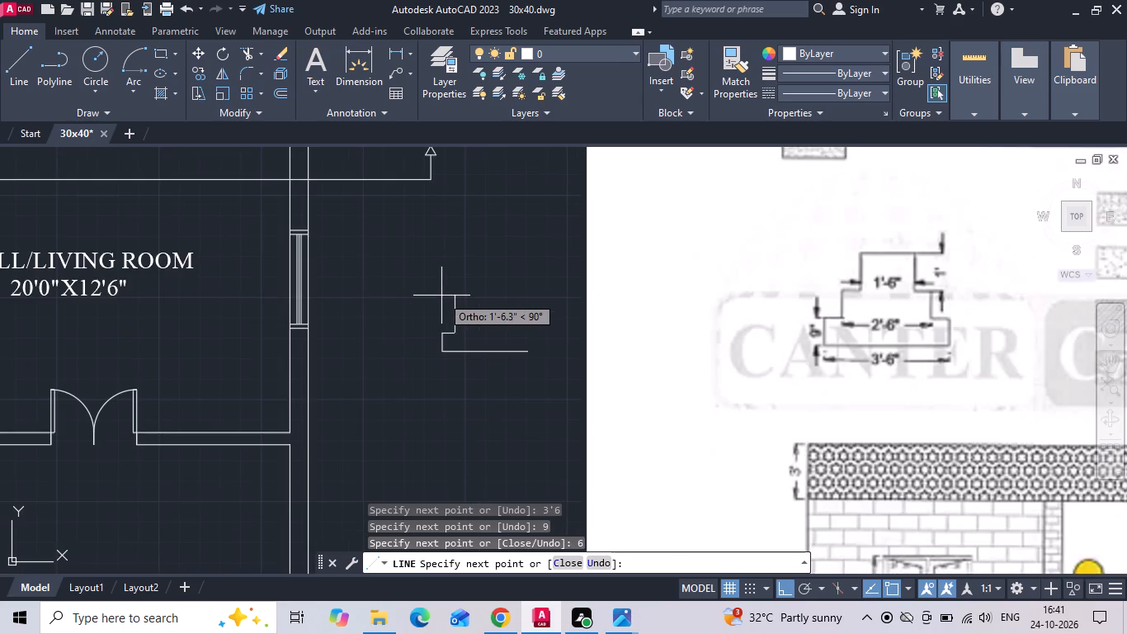
middle_click_drag(441, 297, 393, 306)
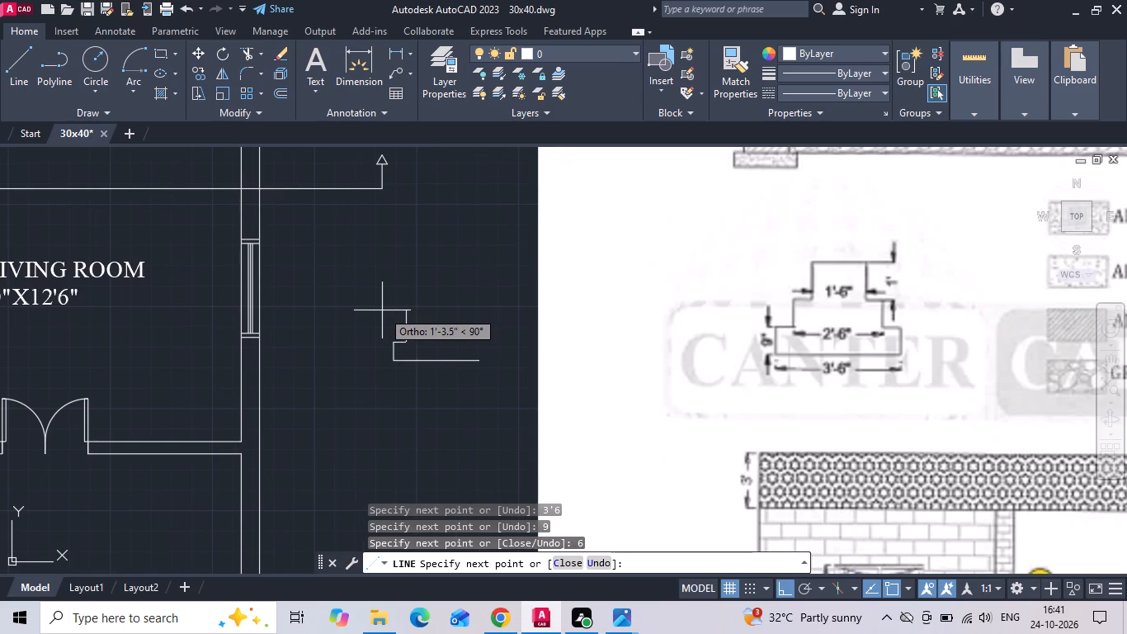
key("9")
key("Return")
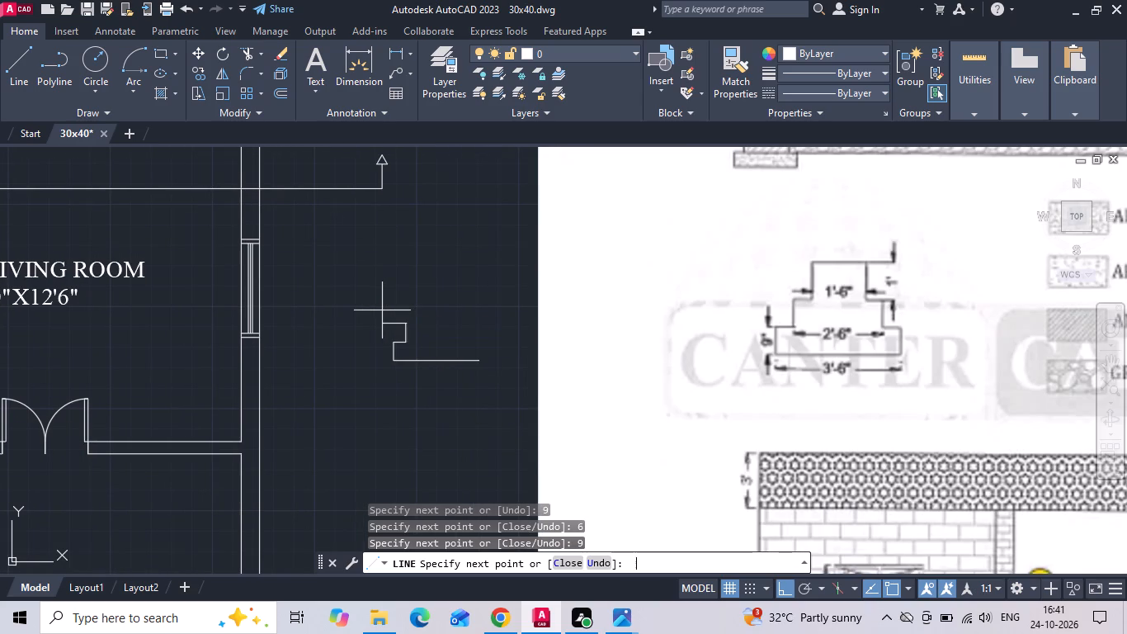
key("6")
key("Return")
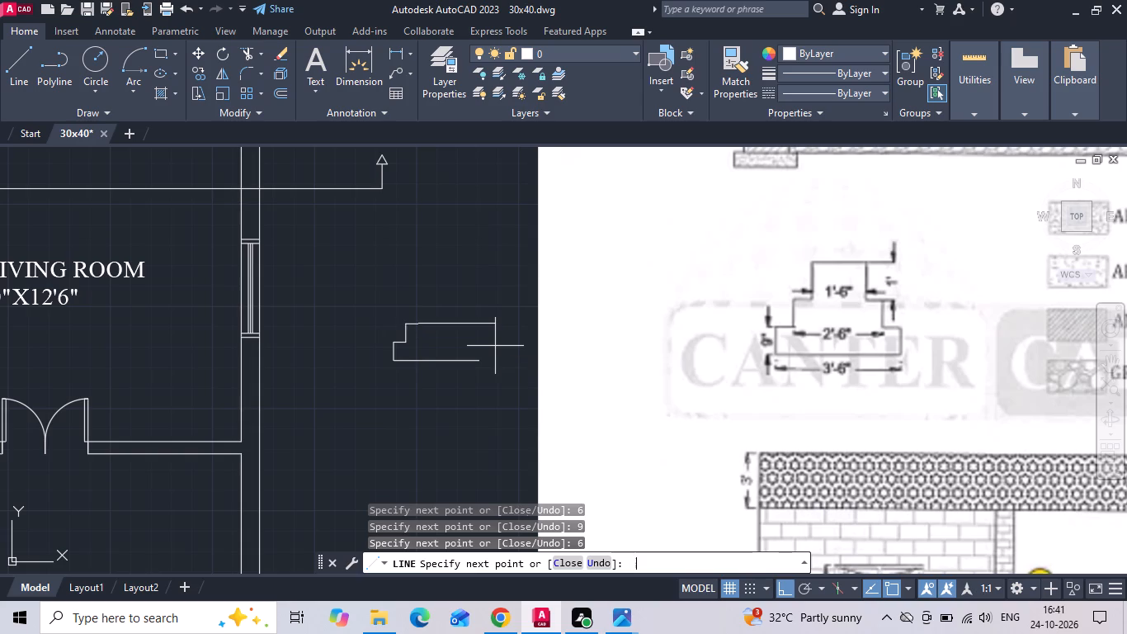
type("12")
key("Return")
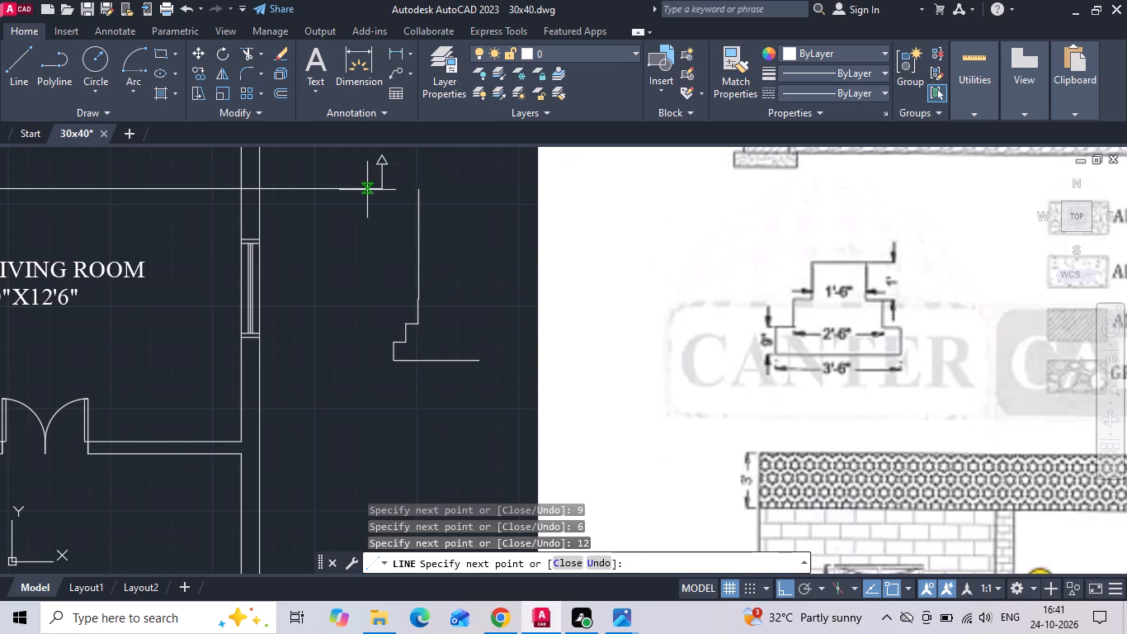
type("1'6")
key("Return")
Complete the footing's right side with a 1' drop, 6" step, 9" drop and 6" step, closing it to the base line's end.
type("1'")
key("Return")
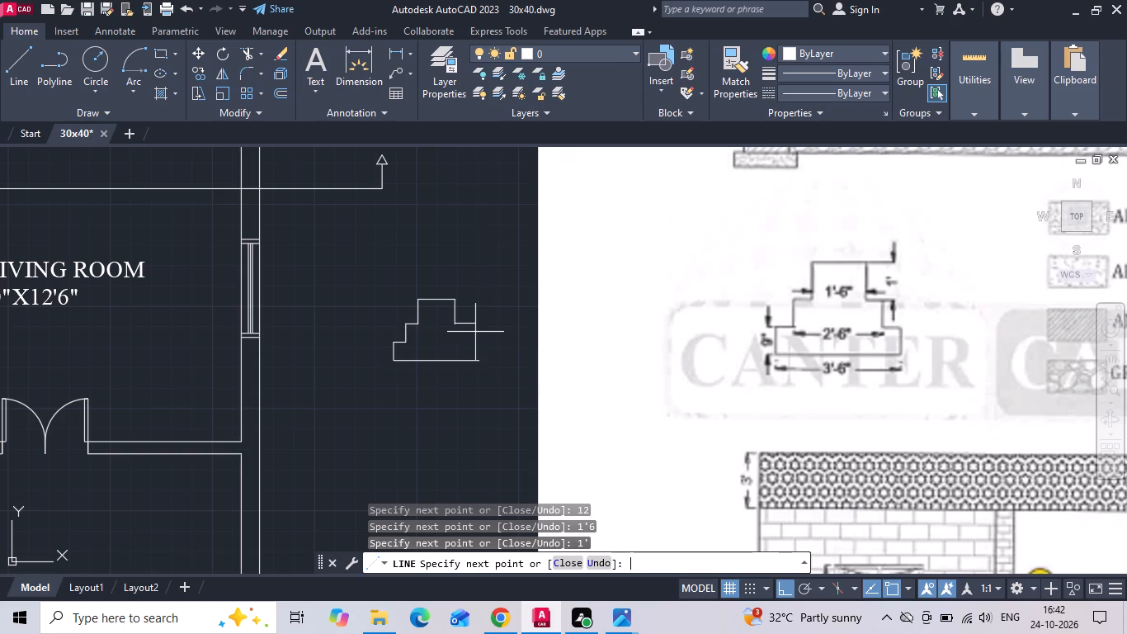
key("6")
key("Return")
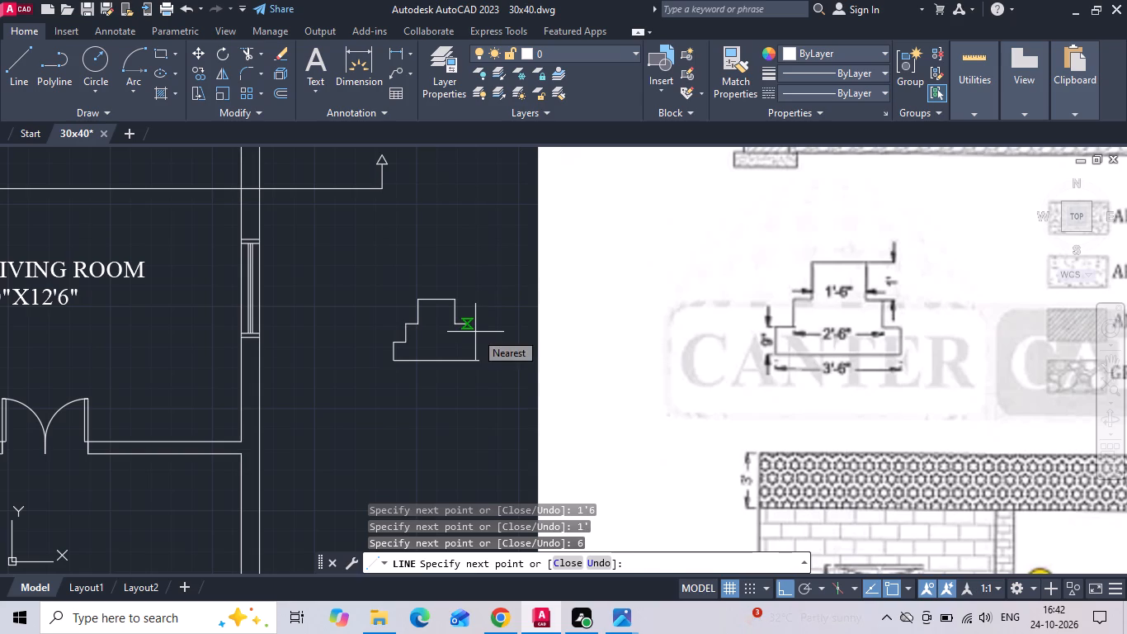
scroll(438, 384, "up", 1)
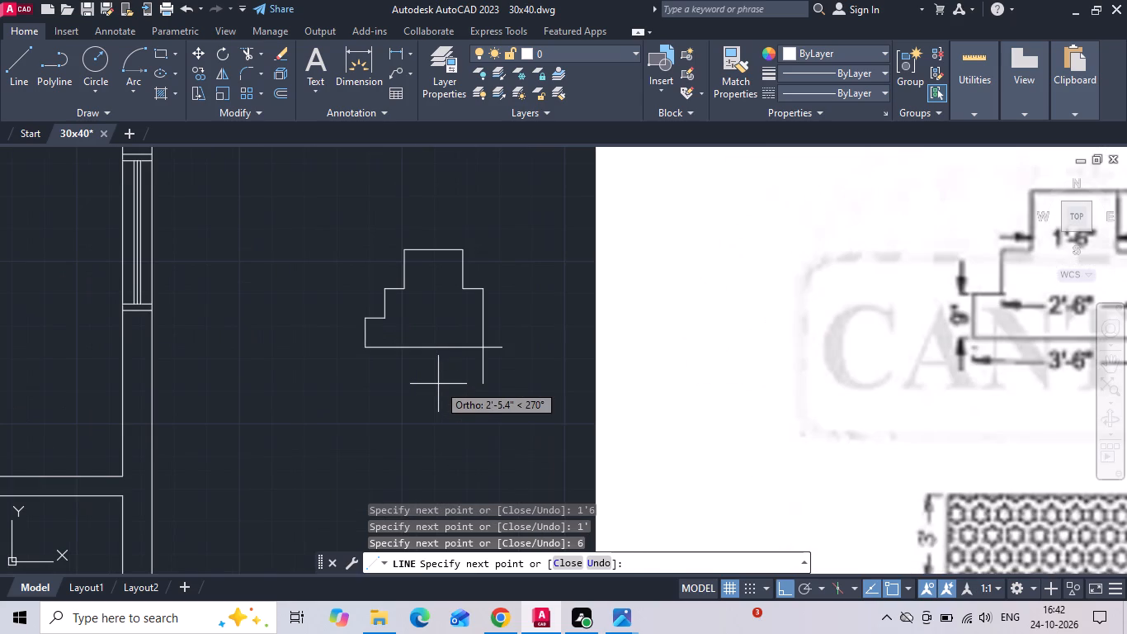
key("9")
key("Return")
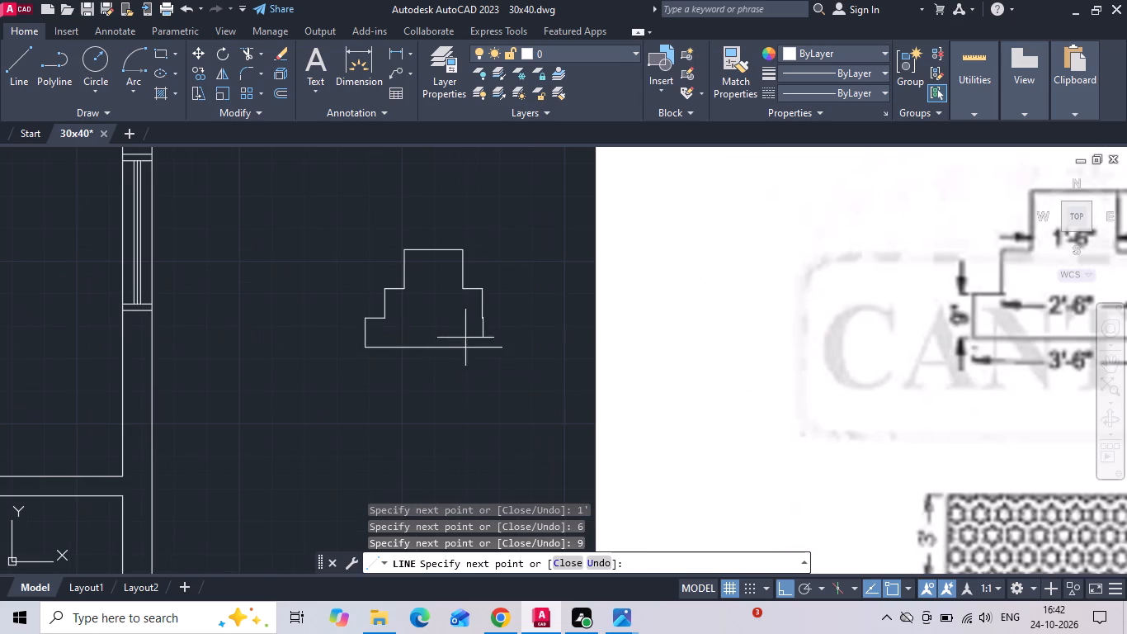
scroll(468, 329, "up", 1)
key("6")
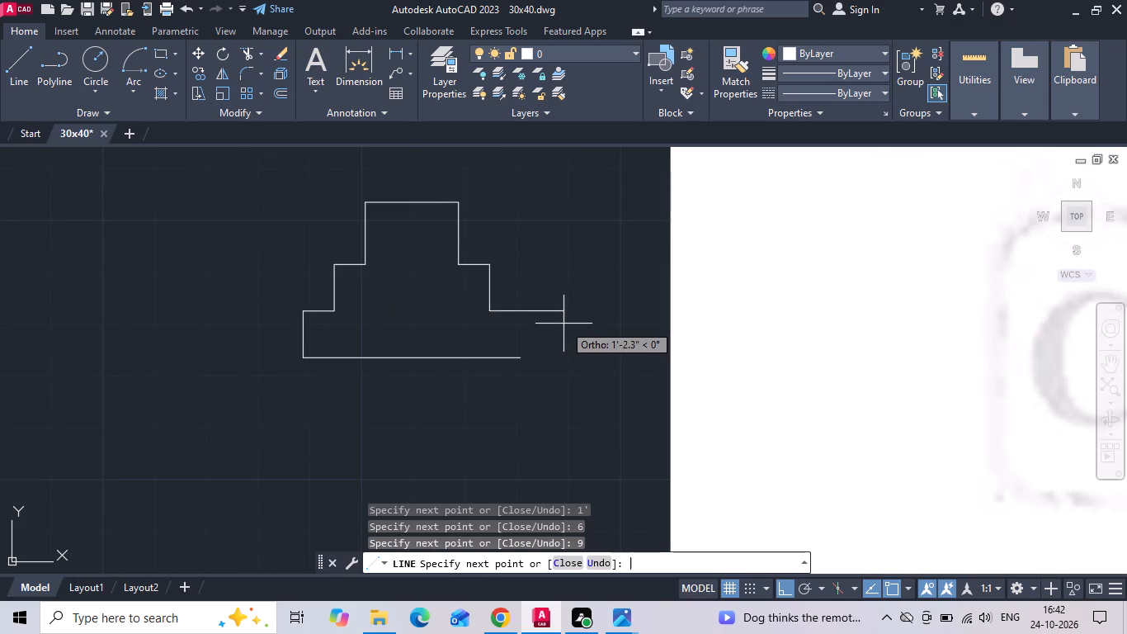
key("Return")
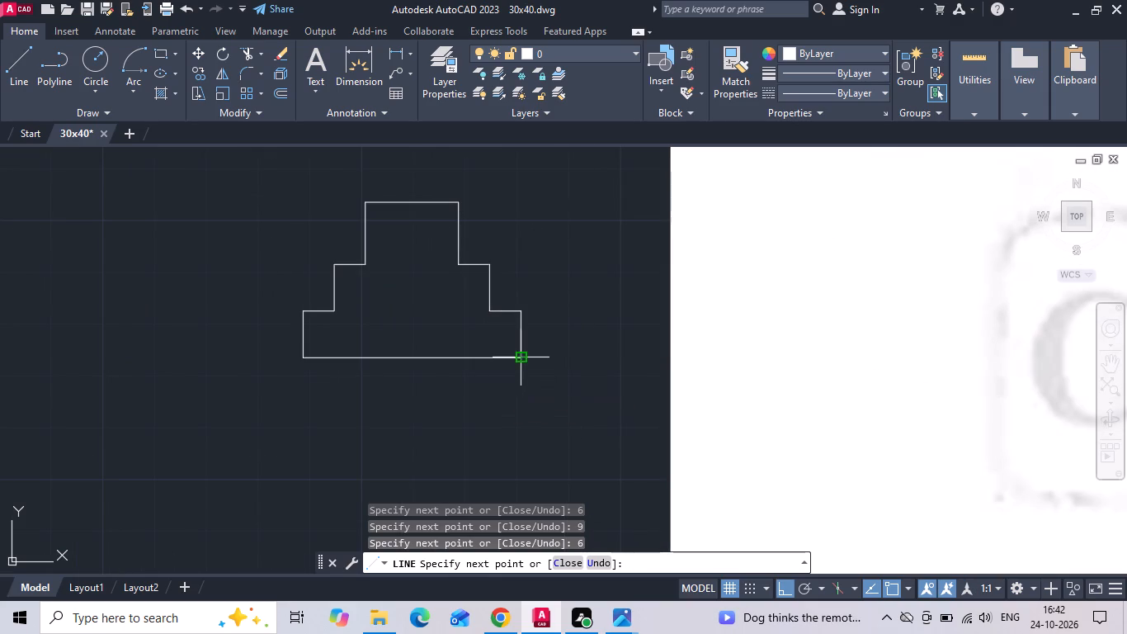
left_click(525, 357)
scroll(517, 371, "down", 2)
key("Escape")
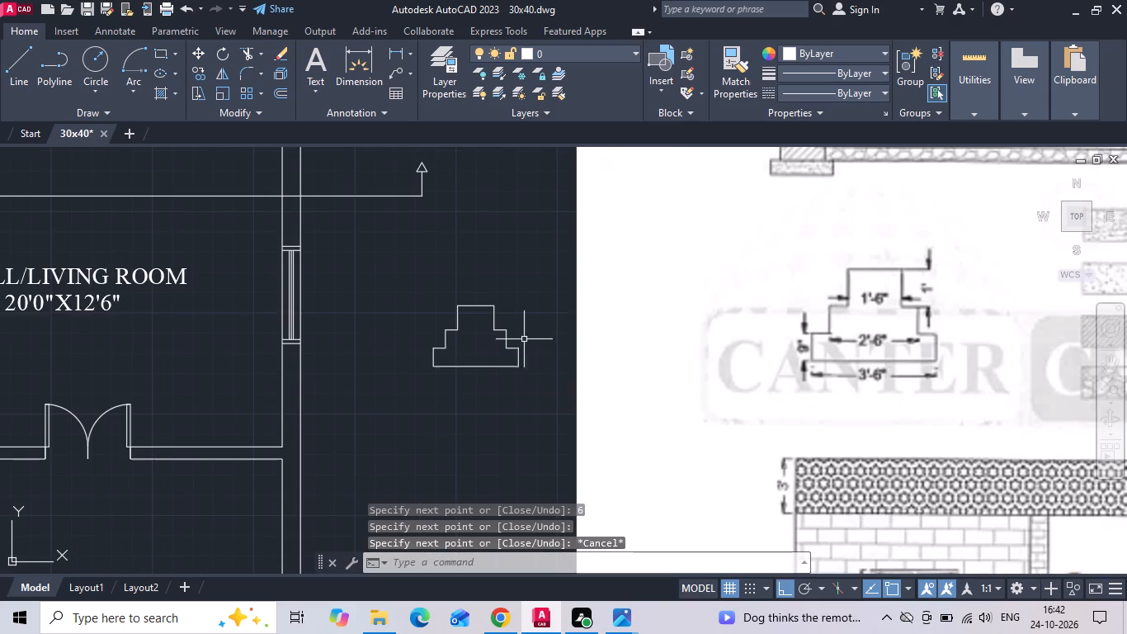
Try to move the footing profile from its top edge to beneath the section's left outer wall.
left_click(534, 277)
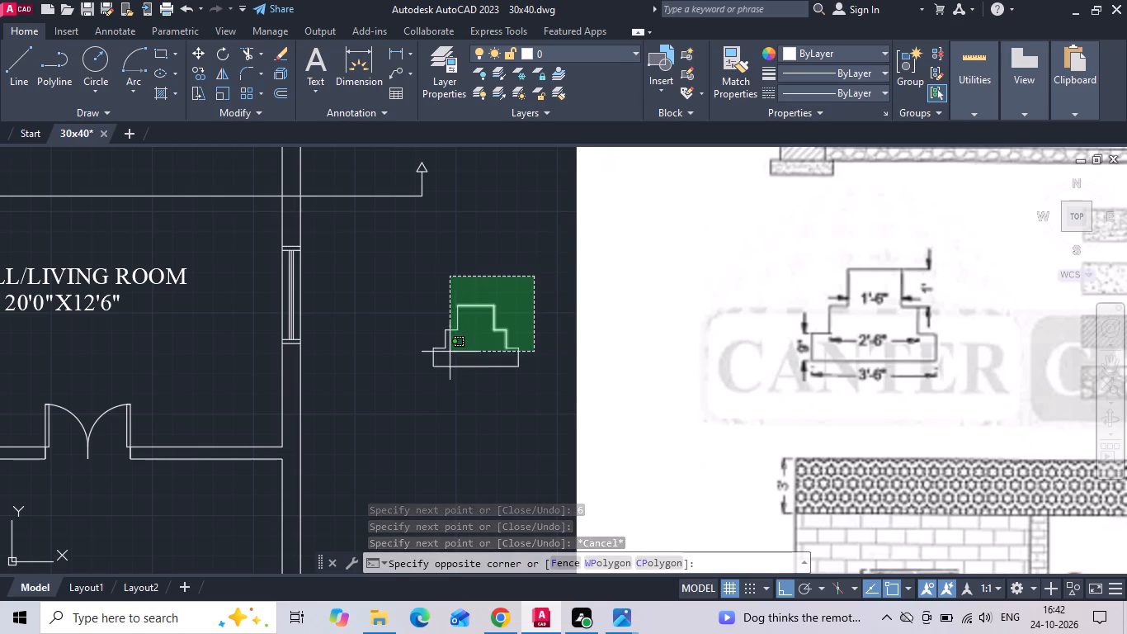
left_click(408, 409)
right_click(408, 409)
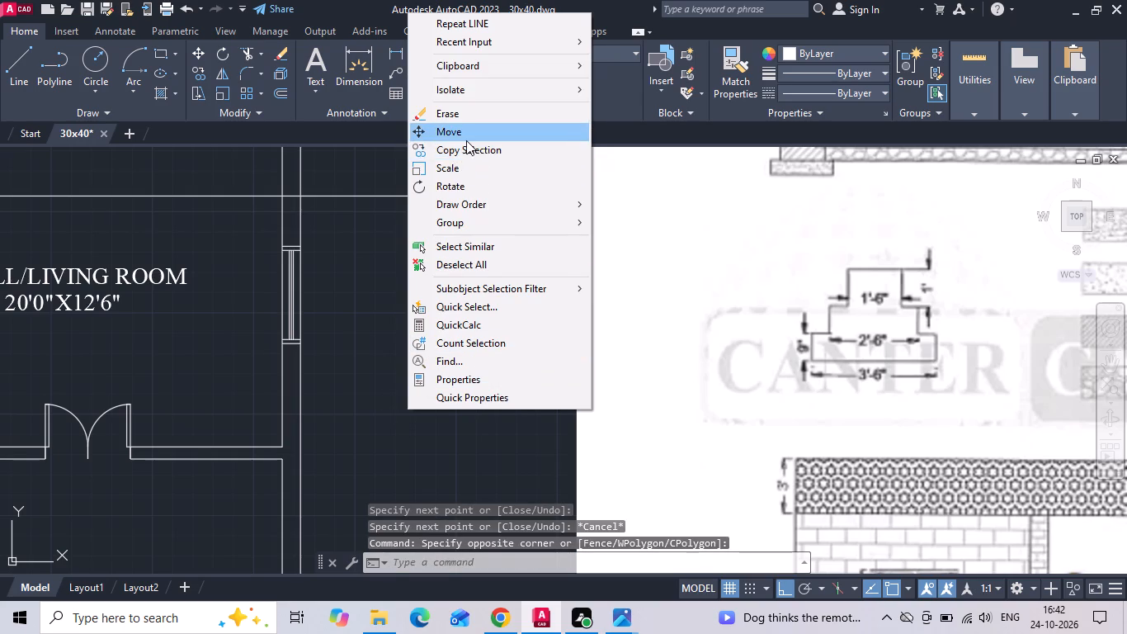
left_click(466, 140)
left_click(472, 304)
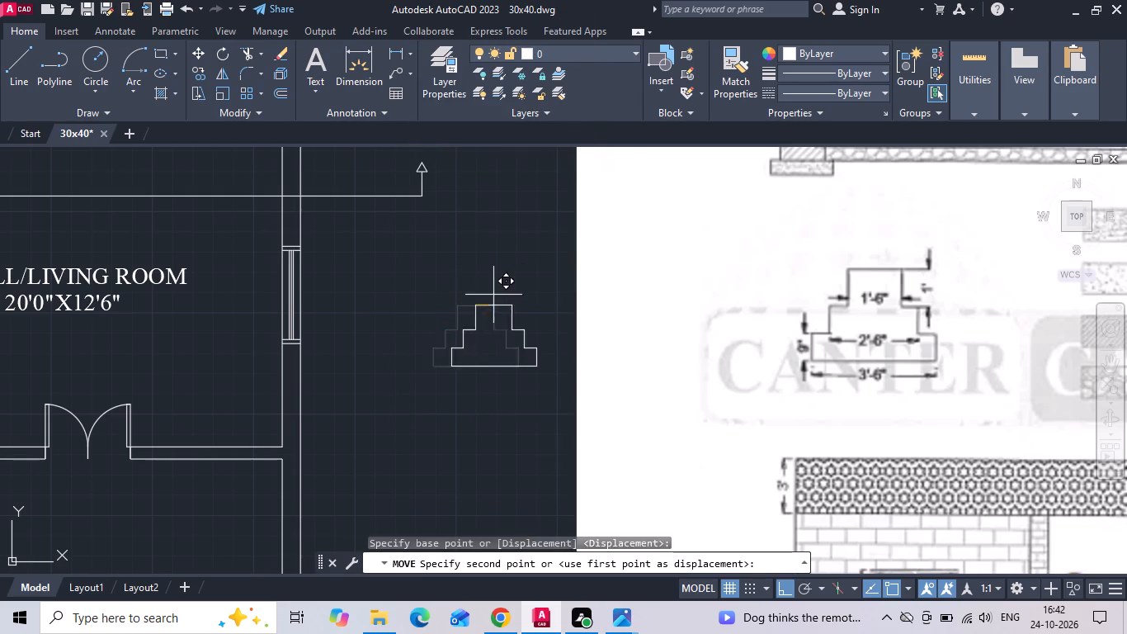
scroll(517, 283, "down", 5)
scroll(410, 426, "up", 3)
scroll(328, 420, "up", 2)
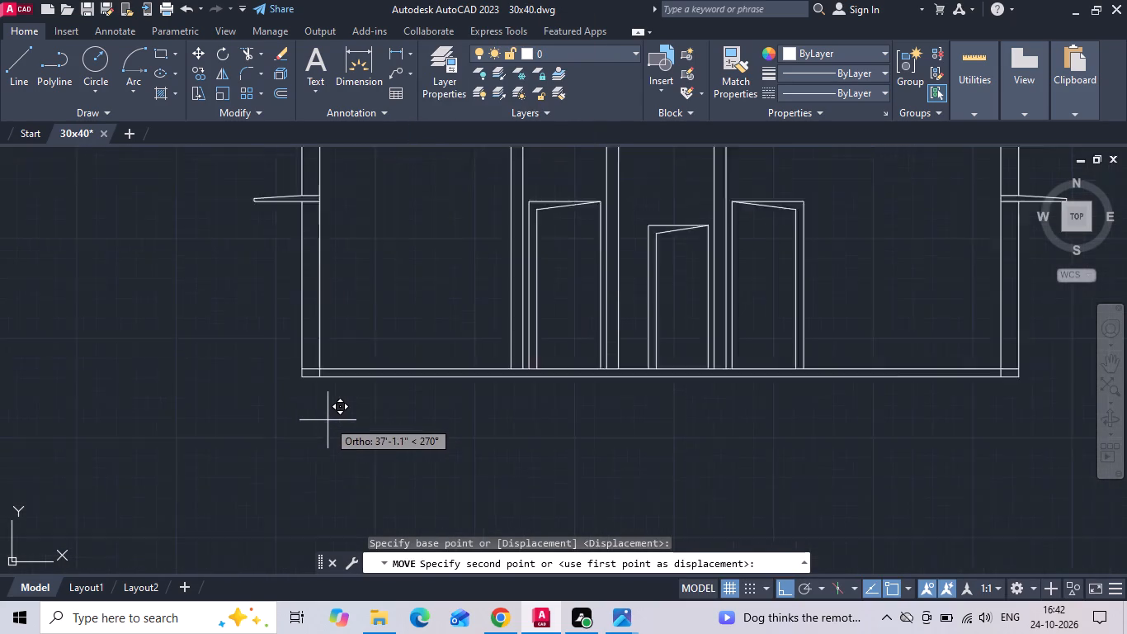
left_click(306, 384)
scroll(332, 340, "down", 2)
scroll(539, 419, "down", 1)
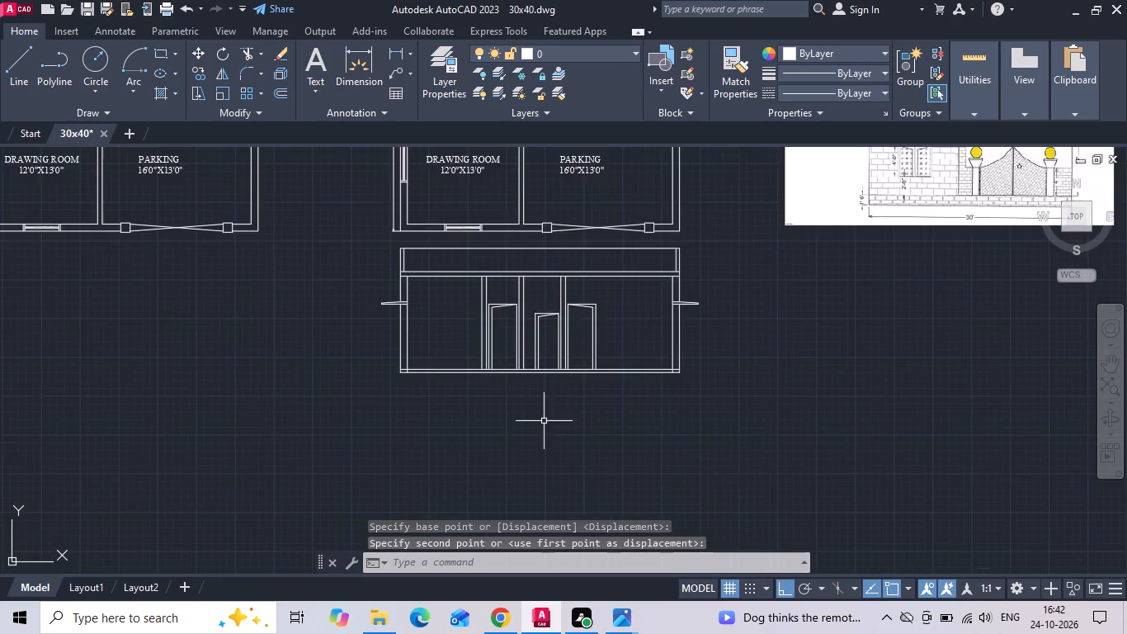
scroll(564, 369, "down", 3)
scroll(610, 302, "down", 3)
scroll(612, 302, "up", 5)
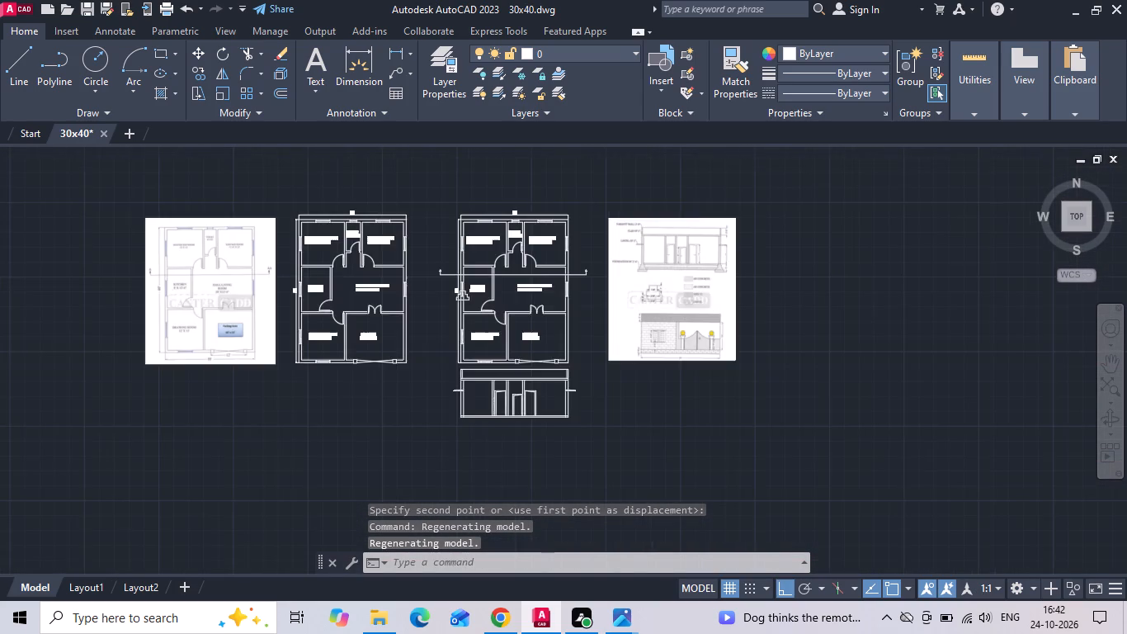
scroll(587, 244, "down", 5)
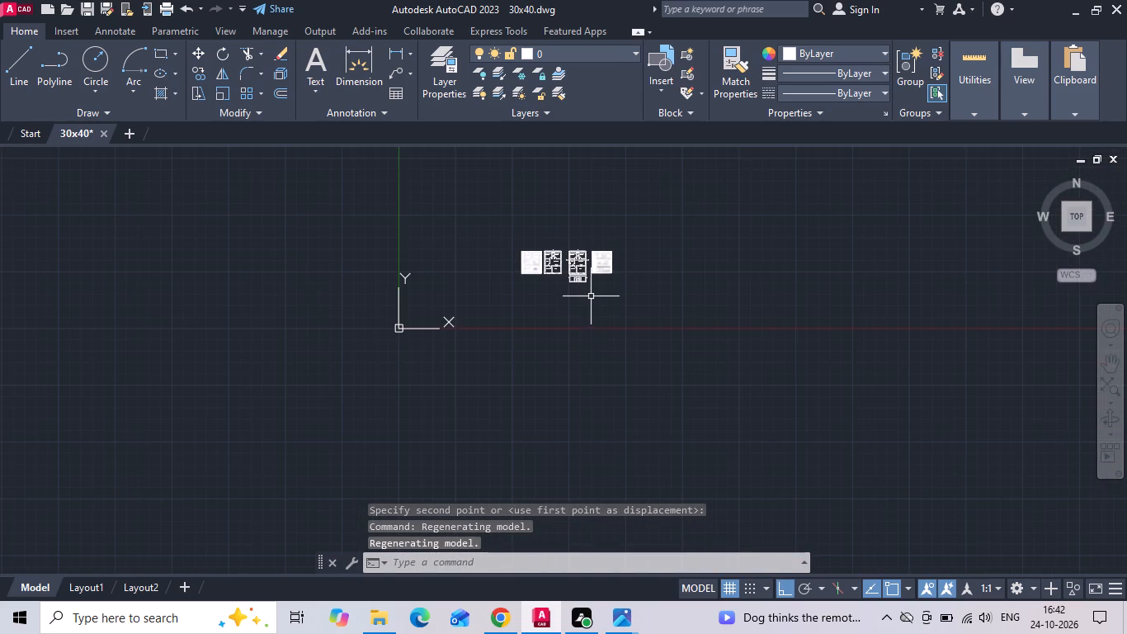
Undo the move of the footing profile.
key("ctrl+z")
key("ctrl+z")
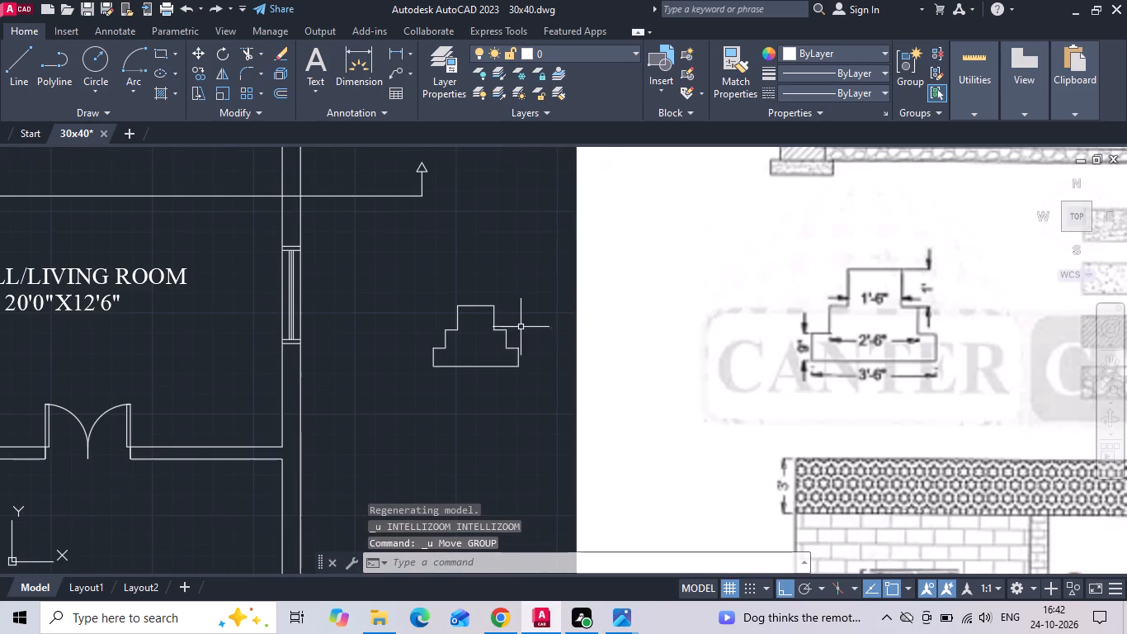
Erase the footing profile made of separate lines beside the floor plan.
left_click(521, 325)
left_click(410, 426)
right_click(409, 405)
key("Escape")
left_click_drag(415, 287, 433, 343)
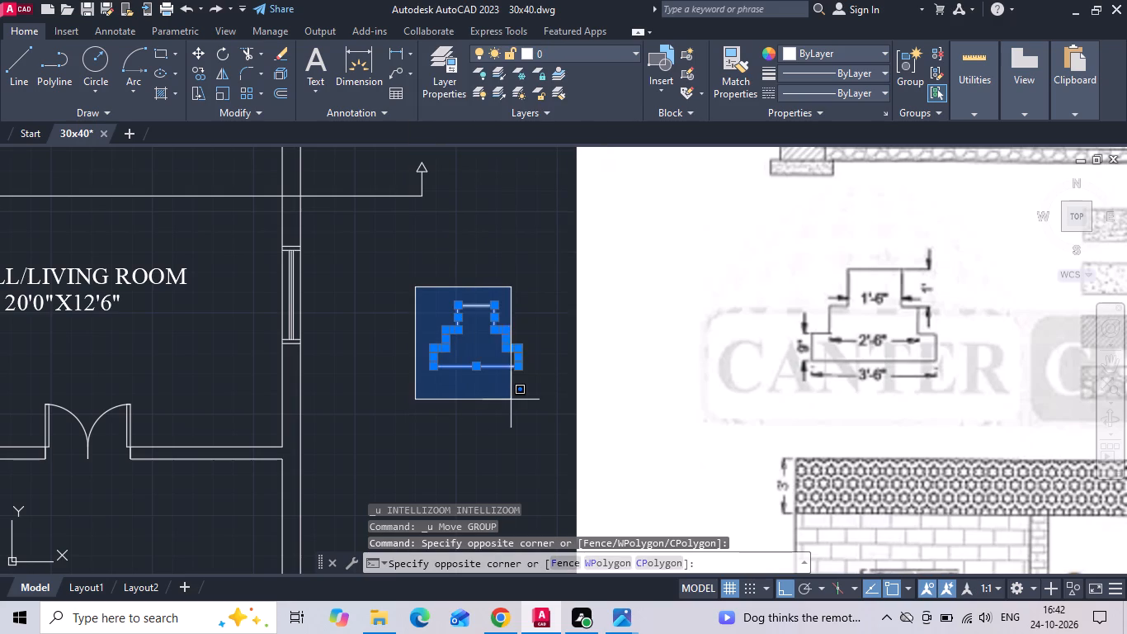
key("Escape")
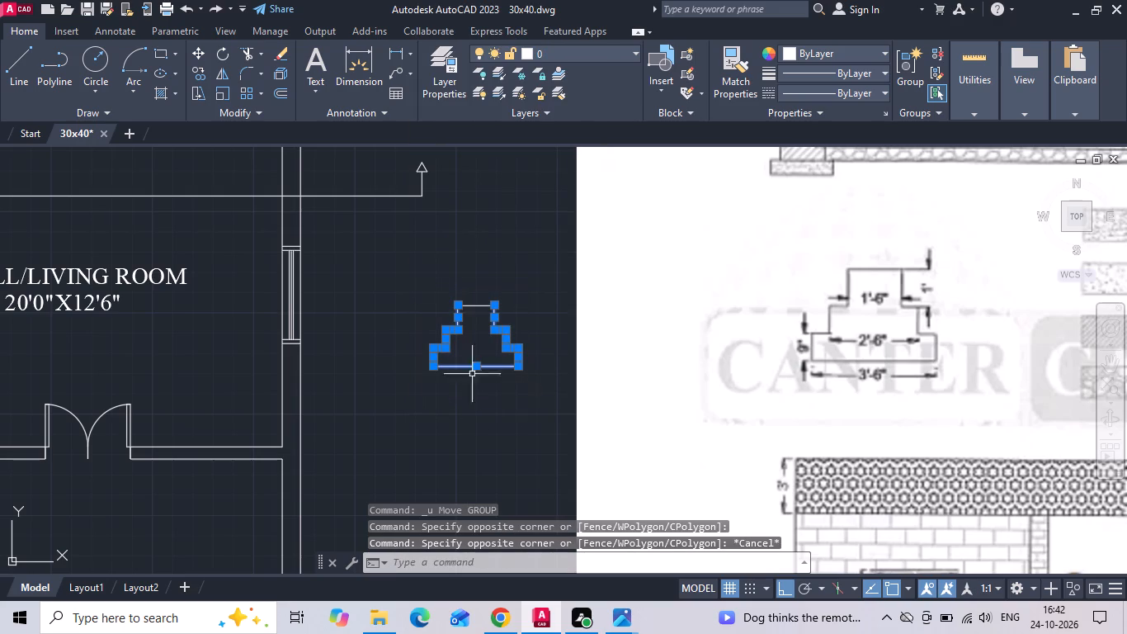
key("Escape")
left_click_drag(526, 289, 530, 311)
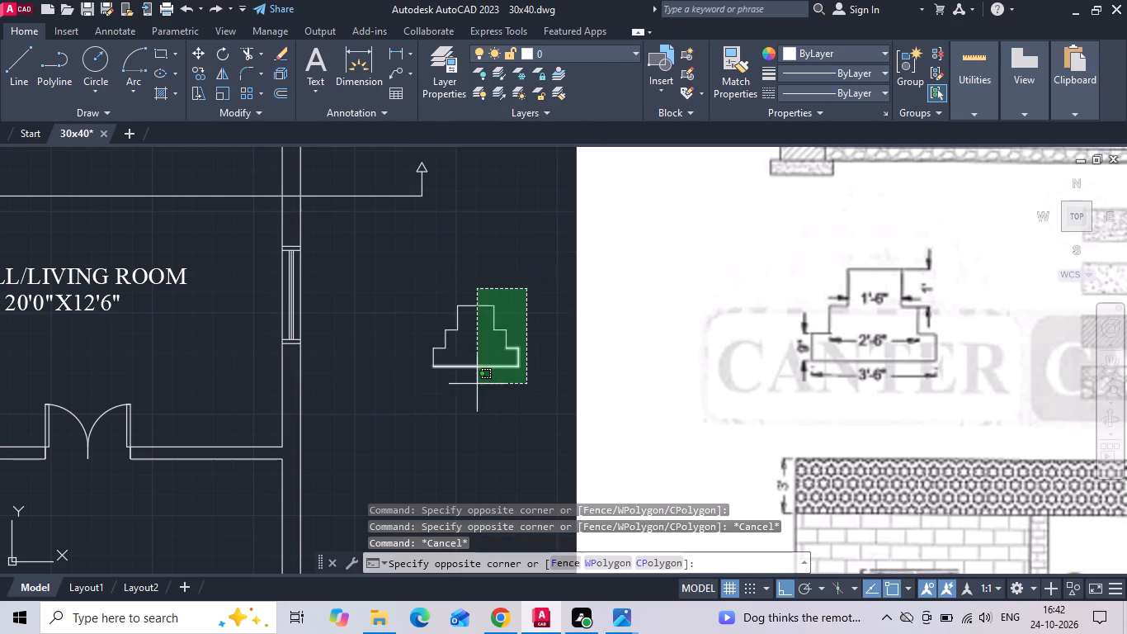
left_click(404, 400)
key("Delete")
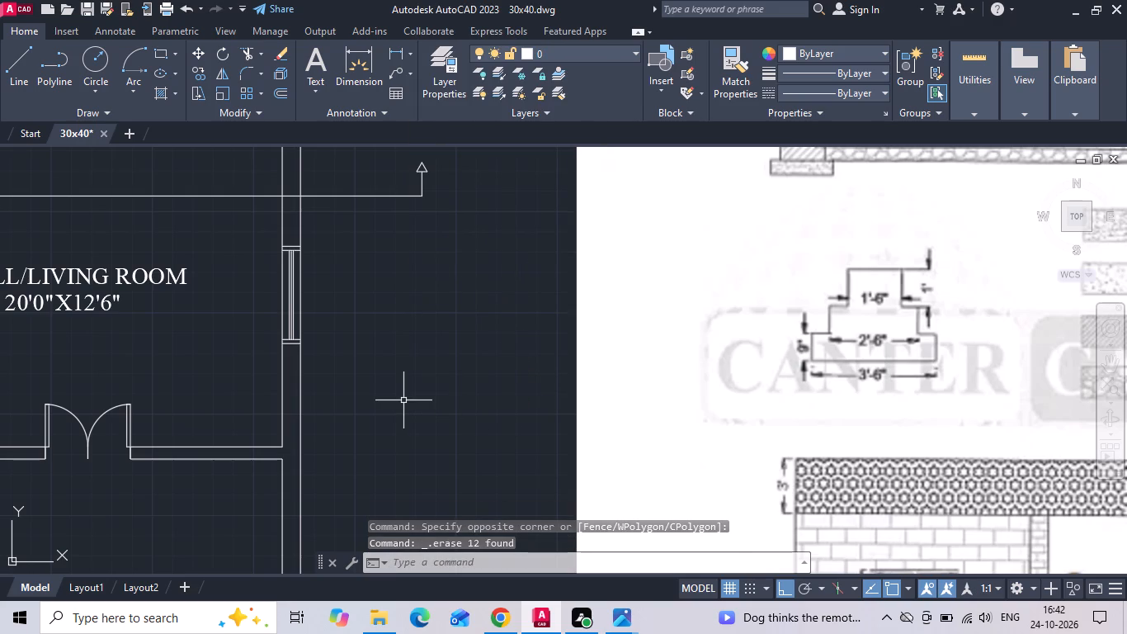
Start a polyline footing profile beside the floor plan with a 3'6" base, a 9" rise and a 6" inward step.
type("PL")
key("space")
scroll(450, 390, "up", 1)
left_click_drag(478, 383, 471, 385)
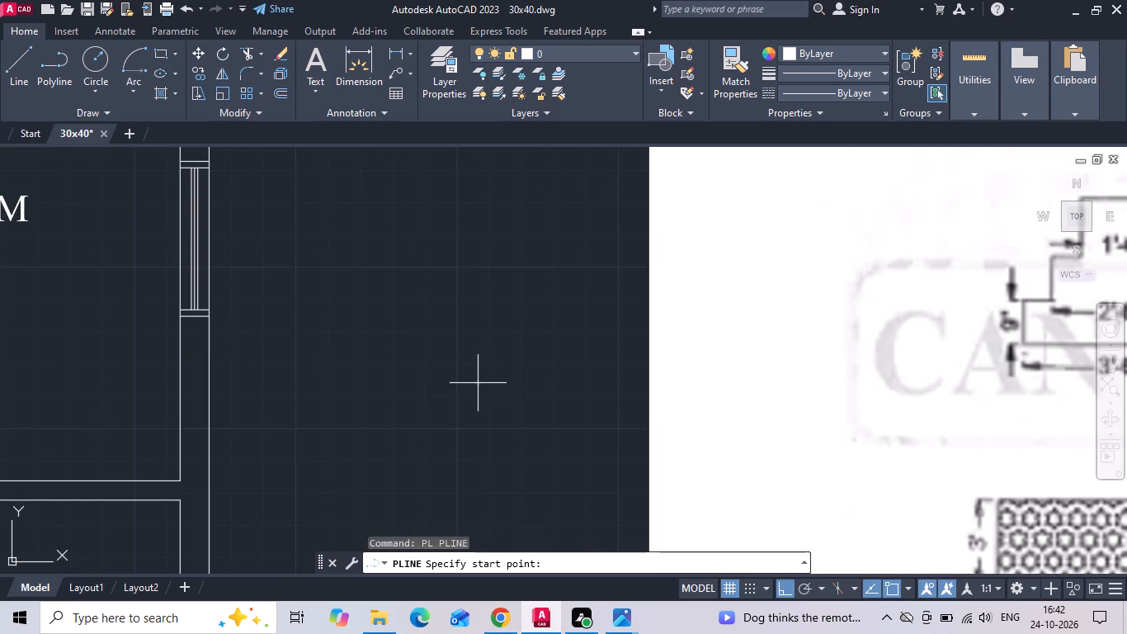
left_click_drag(471, 385, 423, 395)
type("3'6")
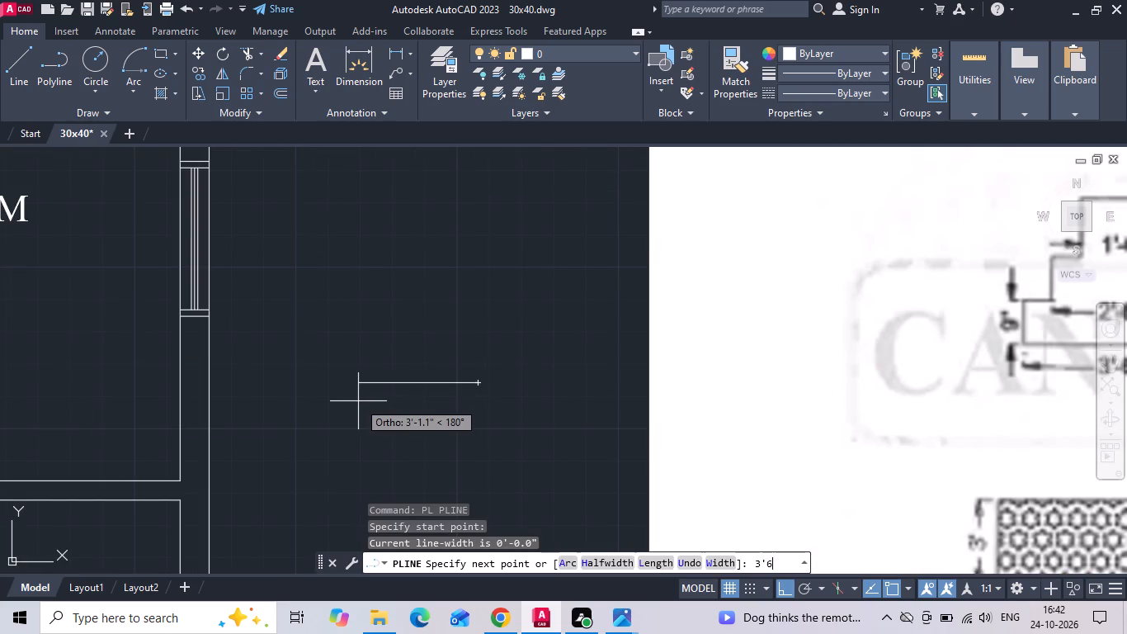
key("Return")
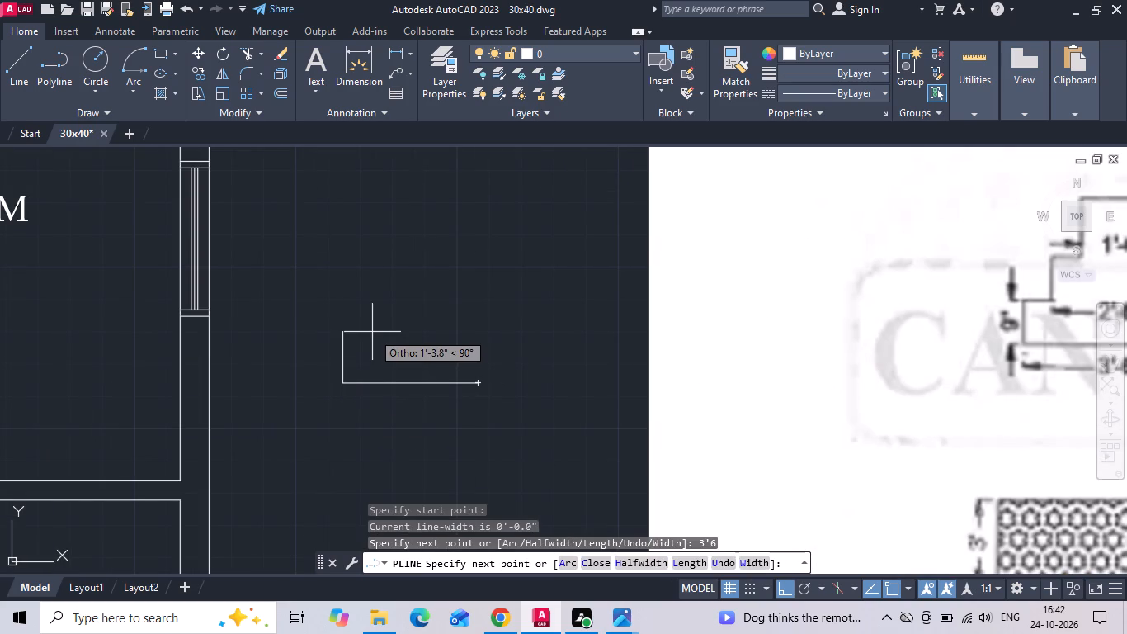
key("9")
key("Return")
key("6")
key("Return")
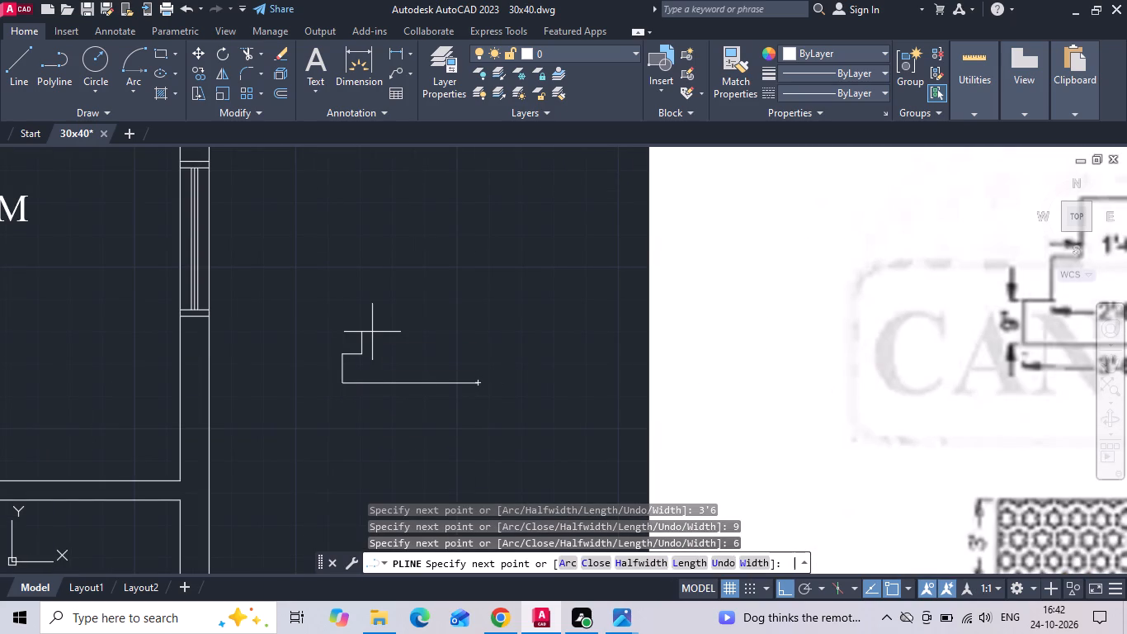
Continue the polyline with a 9" rise, a 6" inward step, a 12" rise and a 1'6" top edge.
key("9")
key("Return")
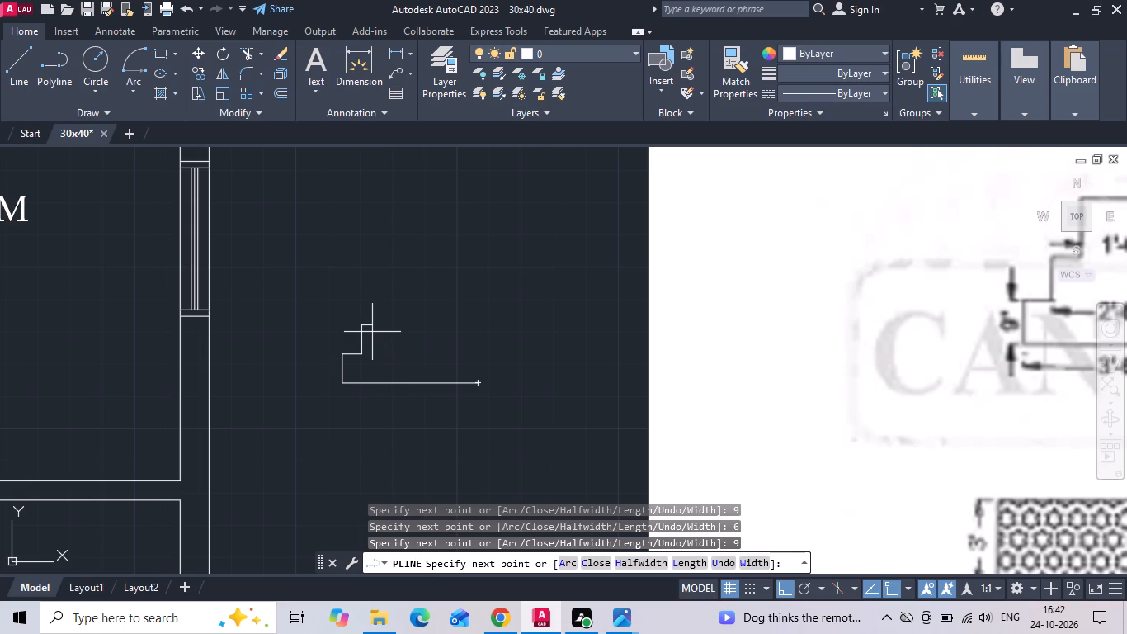
key("6")
key("Return")
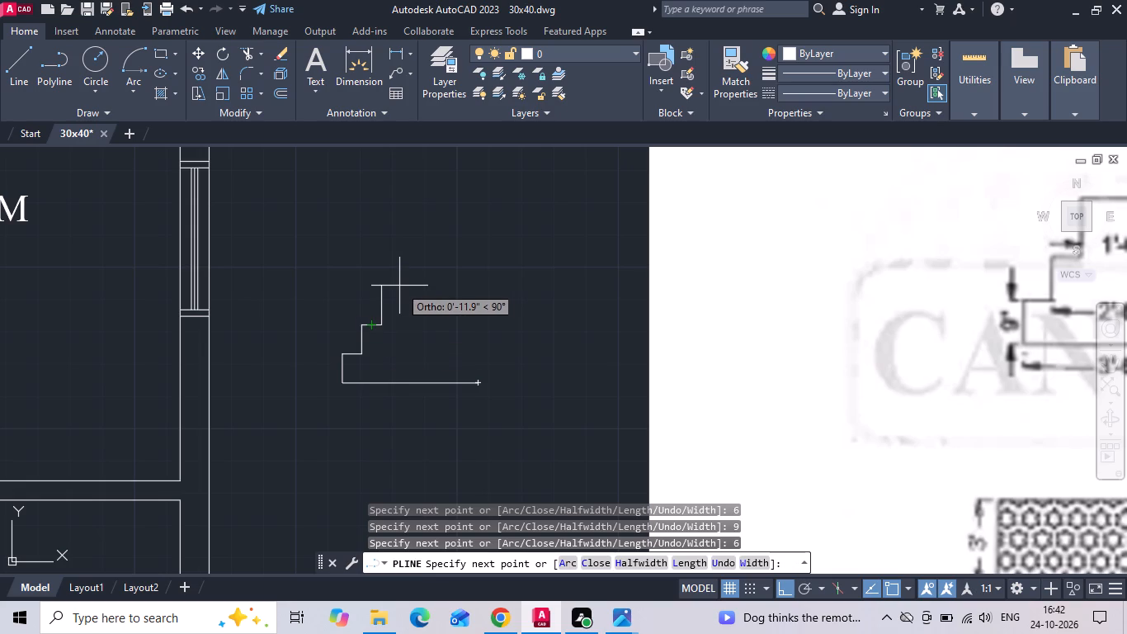
type("12")
key("Return")
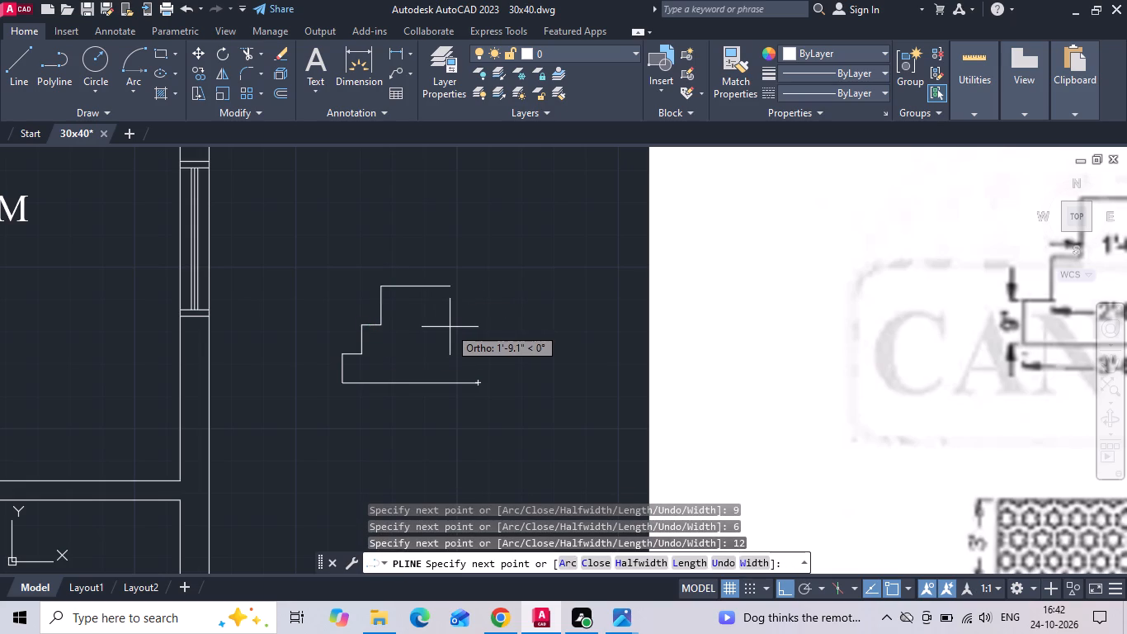
type("1'6")
key("Return")
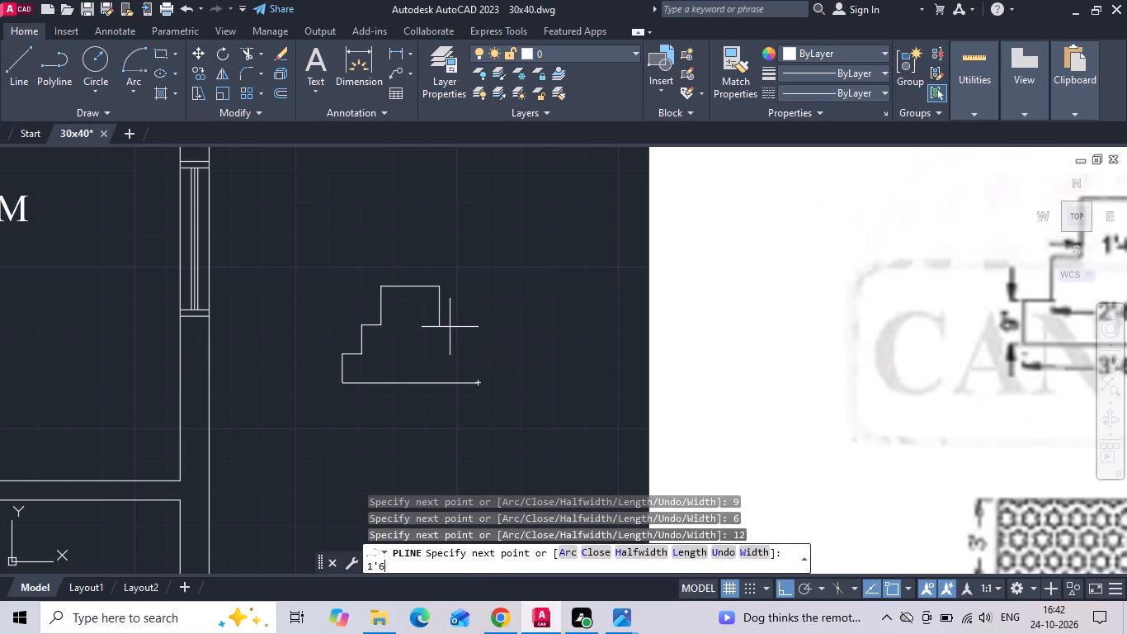
Complete the footing polyline with a 1' drop, 6" outward step, 9" drop and 6" step, closing it at the base's start point.
key("1")
key("apostrophe")
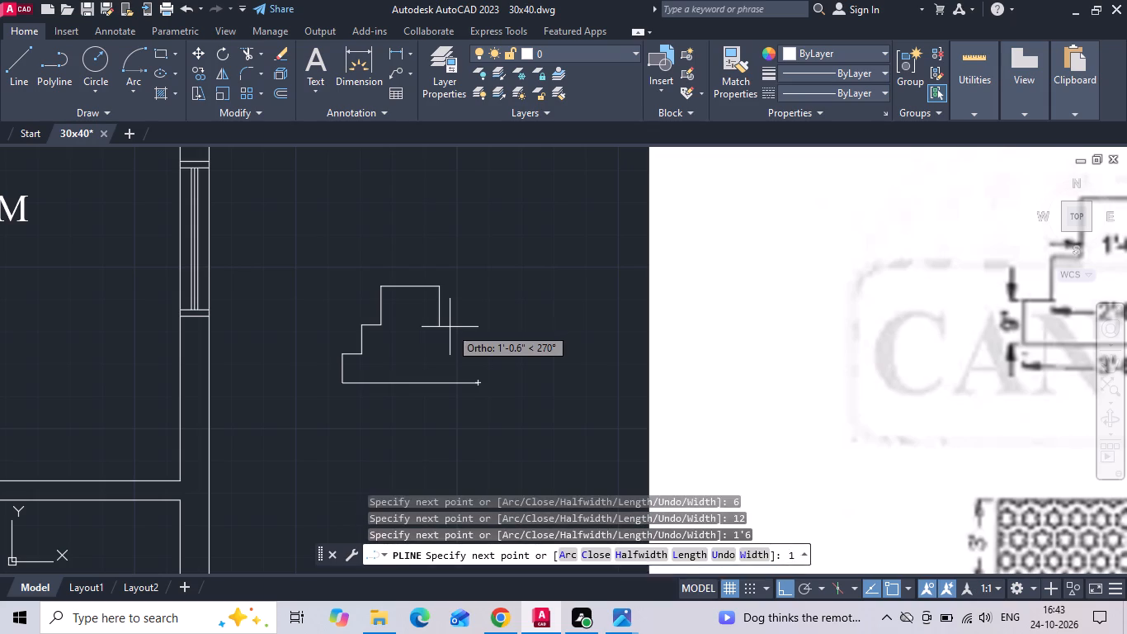
key("Return")
key("6")
key("Return")
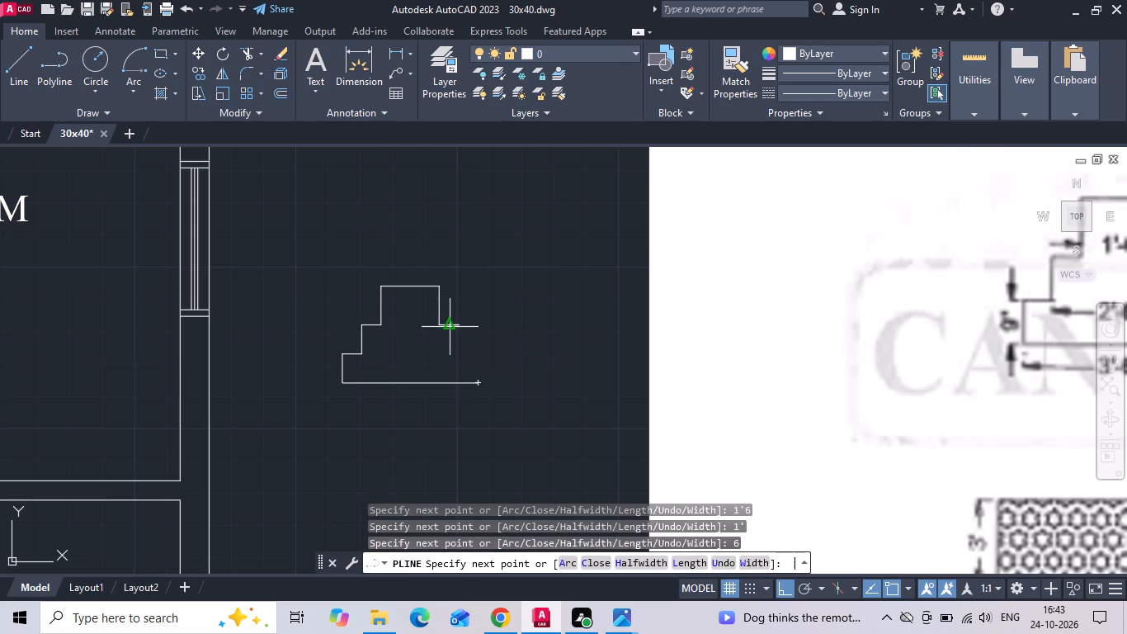
key("9")
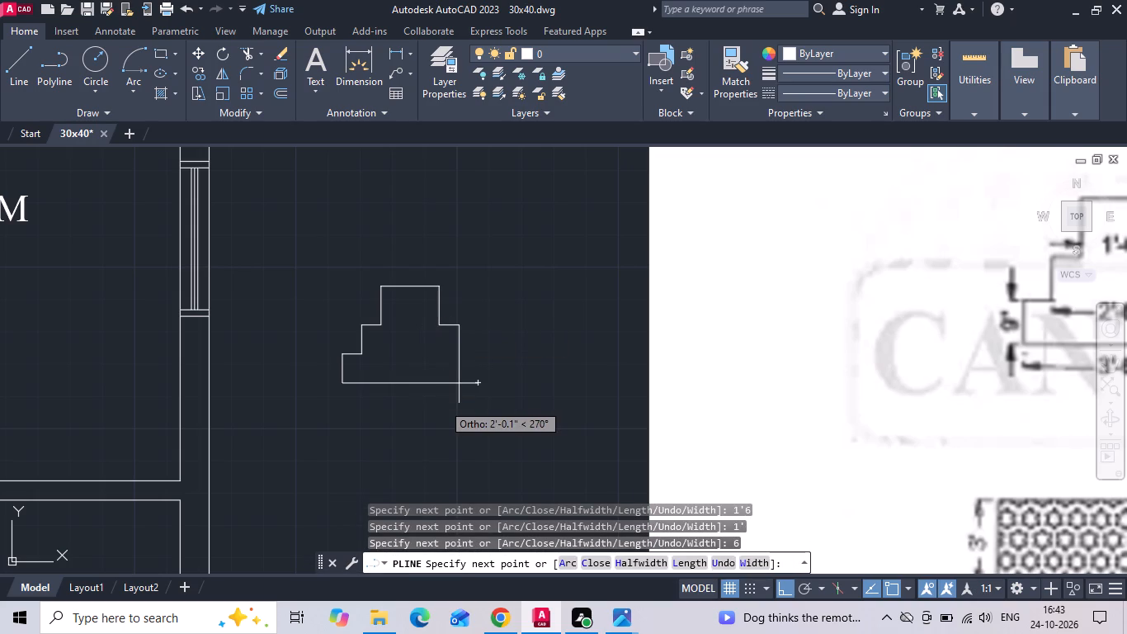
key("Return")
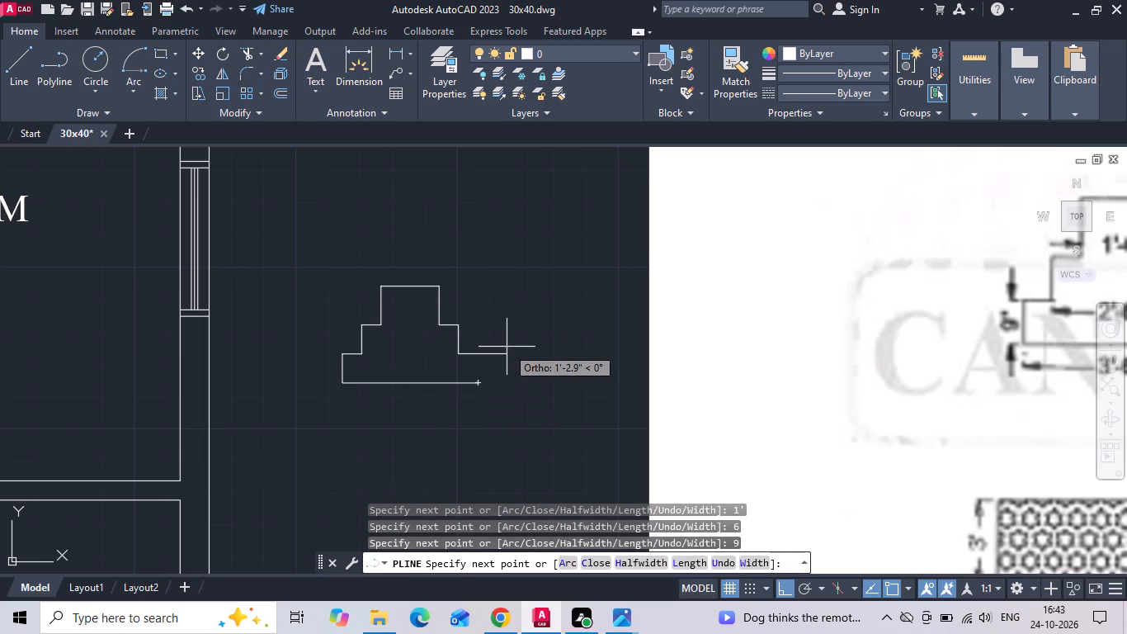
key("6")
key("Return")
scroll(485, 362, "up", 1)
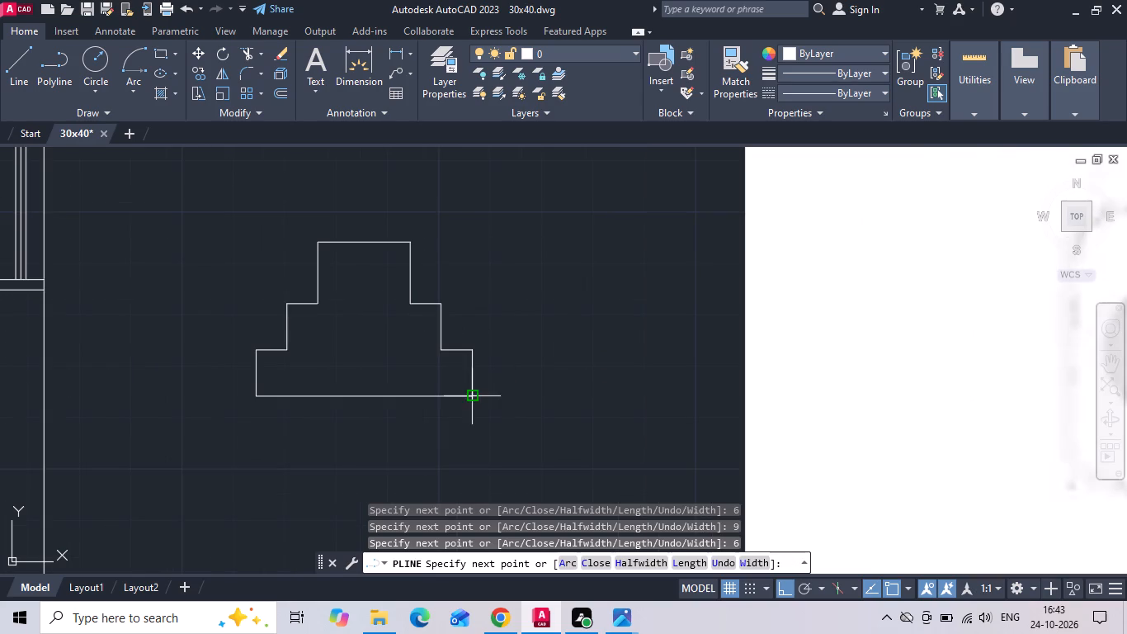
left_click(475, 395)
key("Escape")
Move the footing polyline by its top edge's midpoint to just below the section's right outer wall, with Ortho off.
scroll(519, 282, "down", 1)
left_click_drag(495, 315, 474, 336)
left_click(457, 348)
right_click(457, 348)
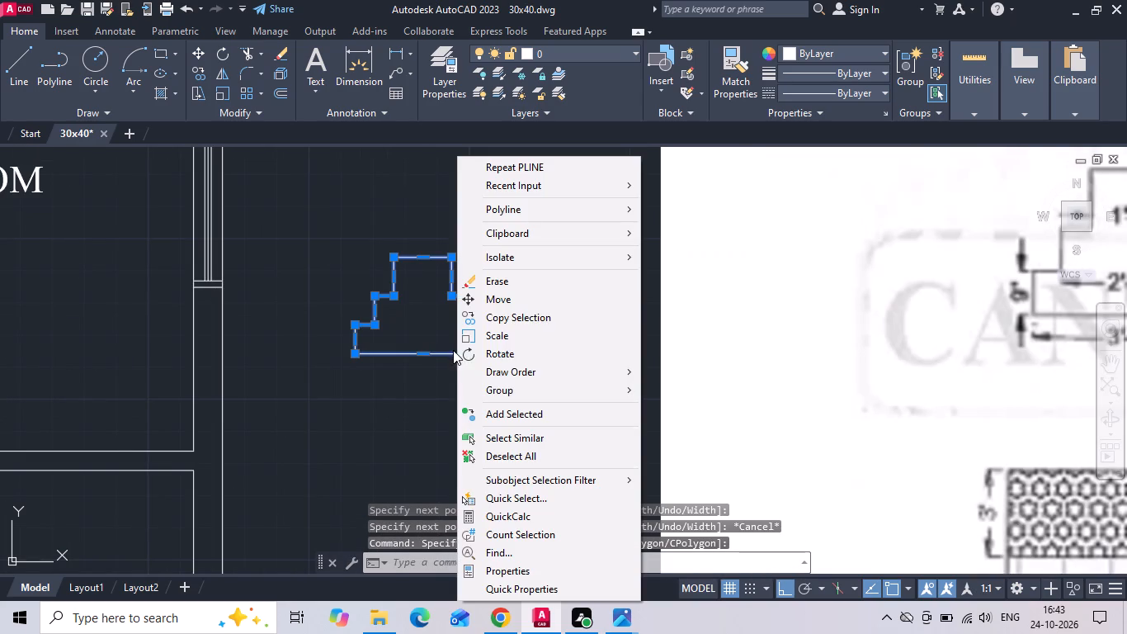
left_click(511, 296)
left_click(427, 255)
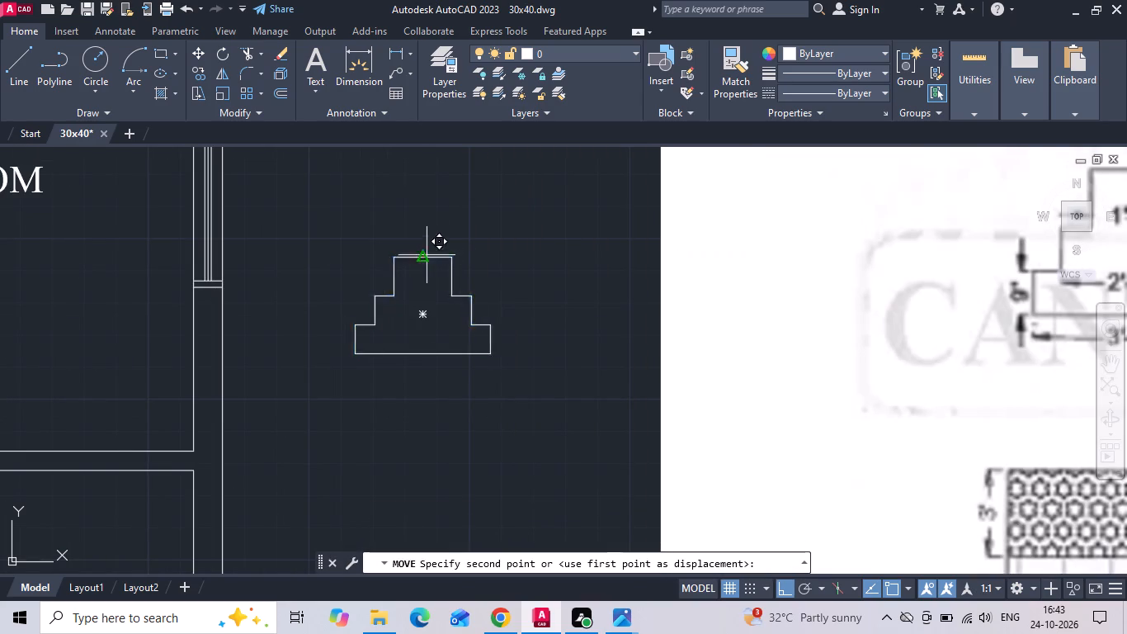
scroll(461, 258, "down", 6)
scroll(507, 366, "up", 3)
scroll(435, 370, "up", 1)
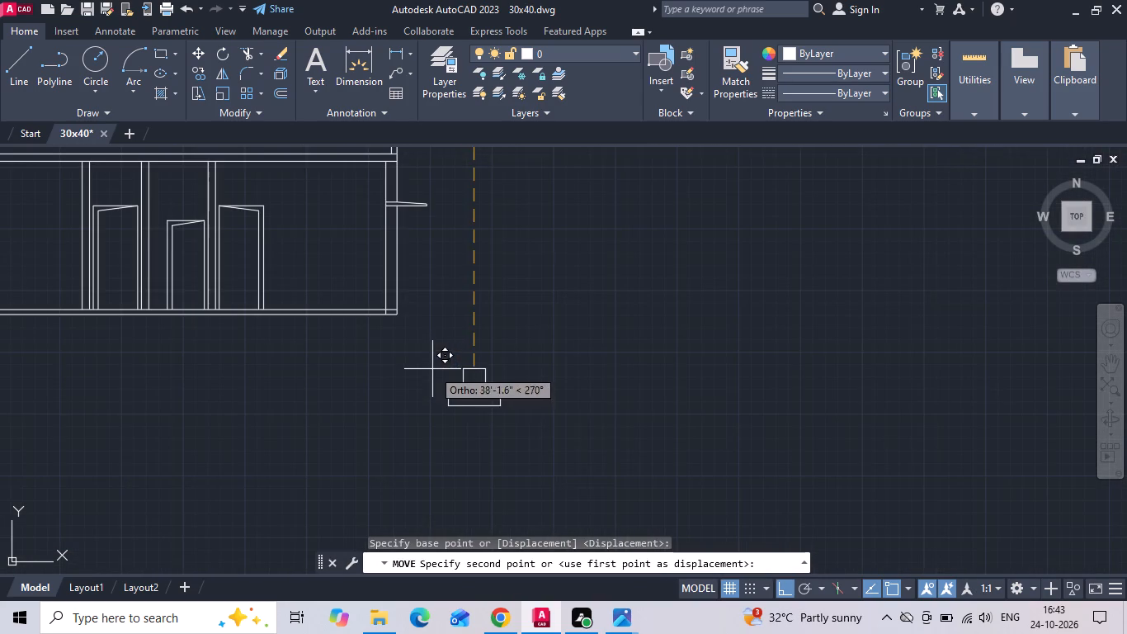
left_click(787, 587)
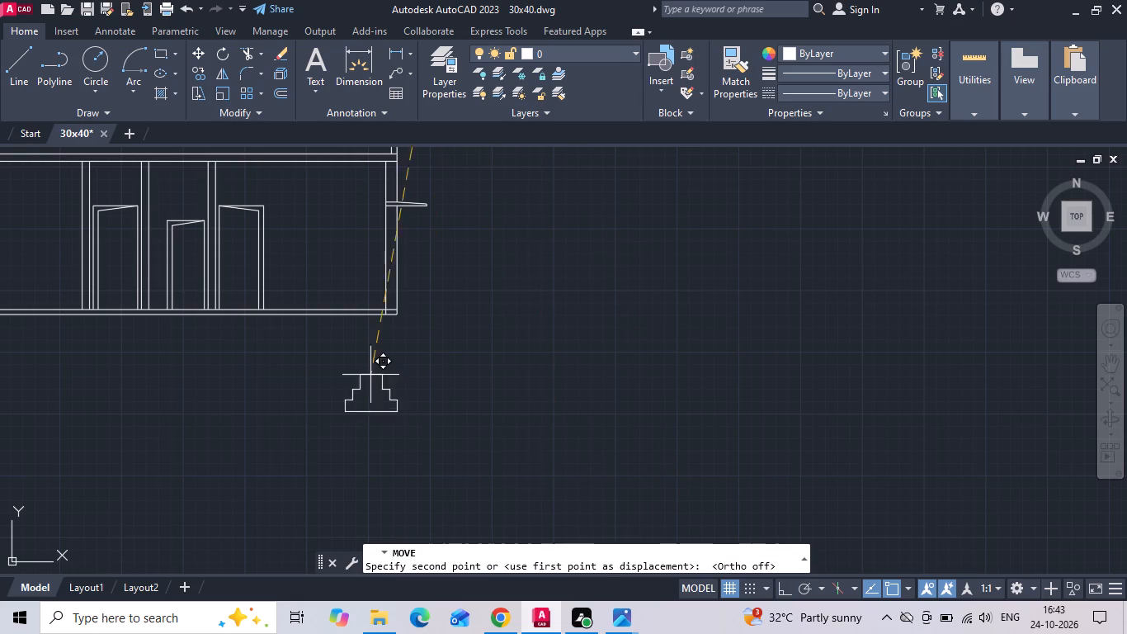
scroll(314, 313, "up", 3)
scroll(603, 350, "up", 1)
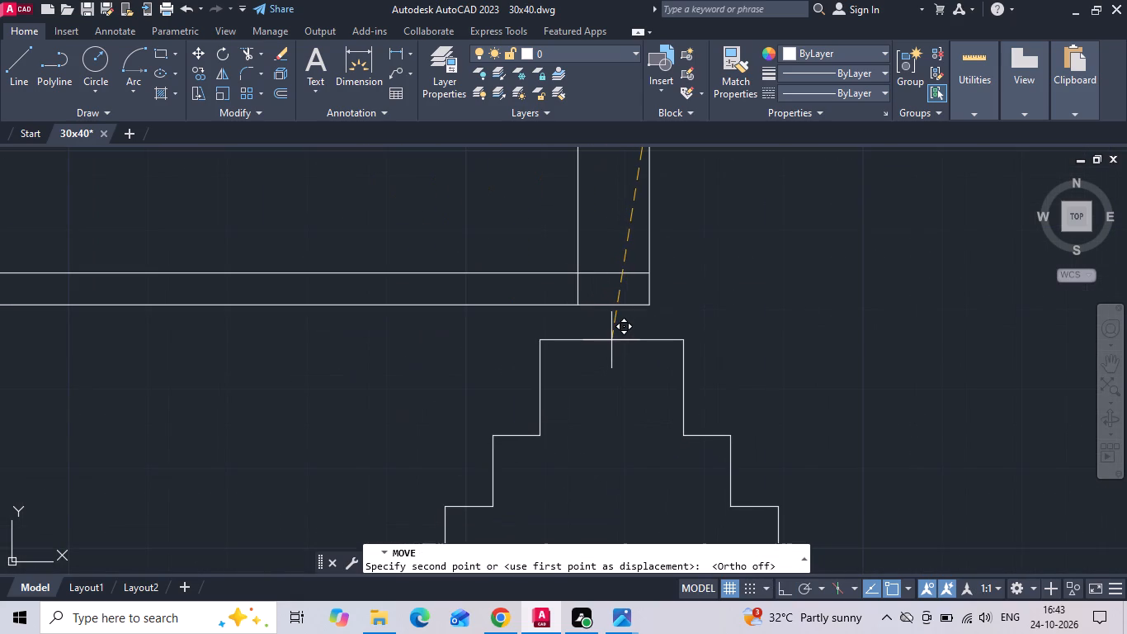
left_click(612, 338)
key("Escape")
Draw a helper line across the bottom of the section's right outer wall, between its two faces.
type("L")
key("space")
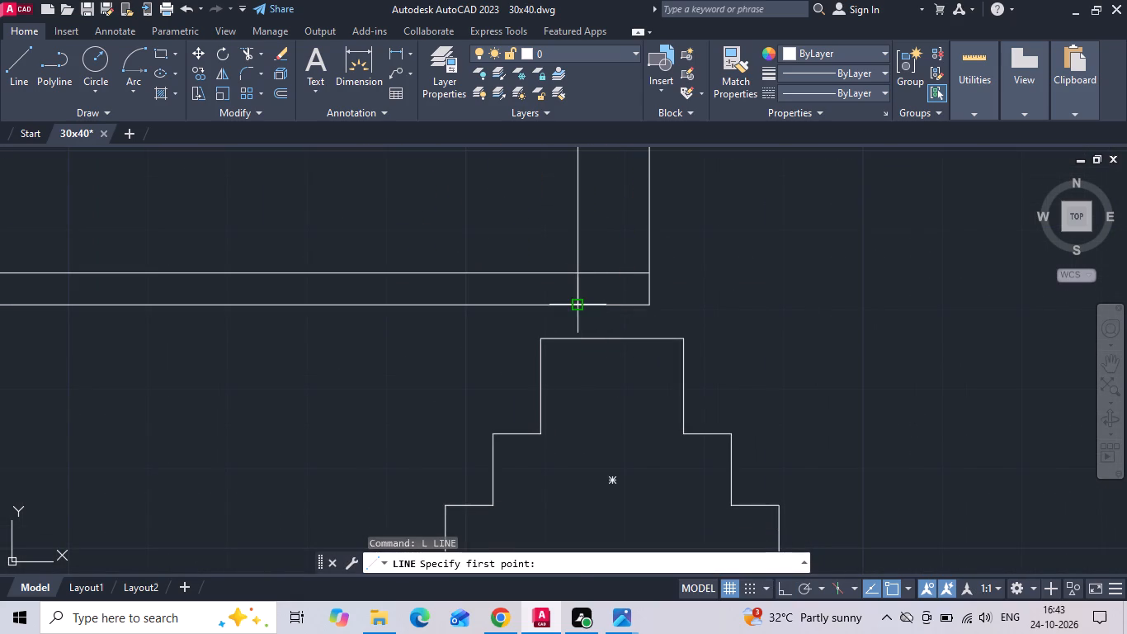
left_click(574, 307)
left_click(652, 301)
key("Escape")
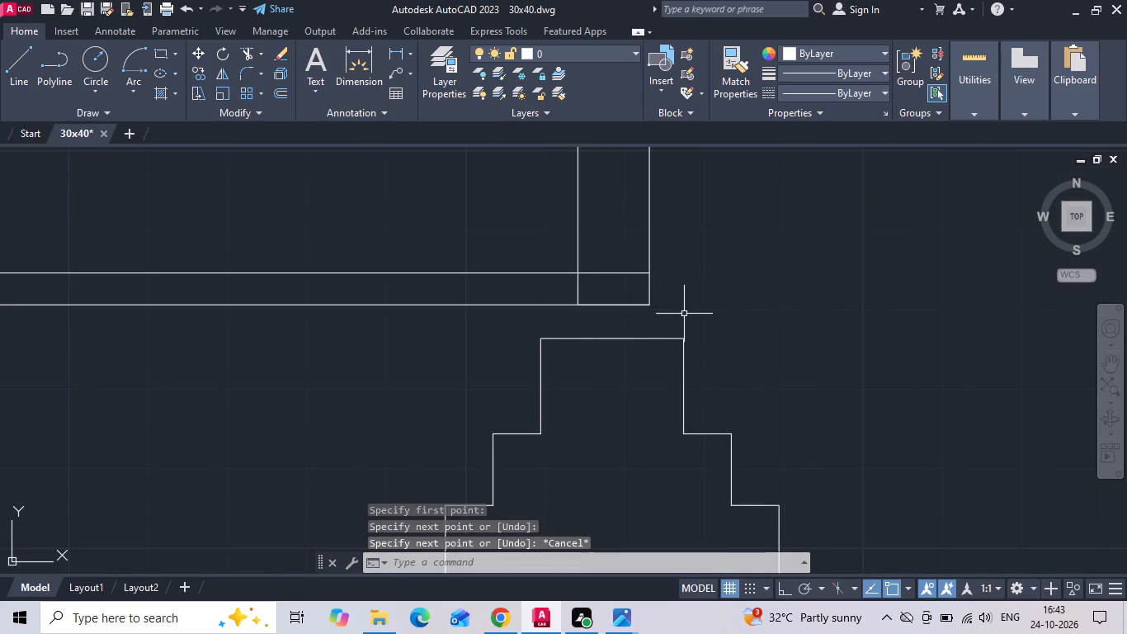
Move the footing from its top edge's midpoint to the midpoint of the helper line under the right outer wall.
left_click_drag(682, 320, 653, 338)
left_click(604, 357)
right_click(604, 357)
left_click(645, 296)
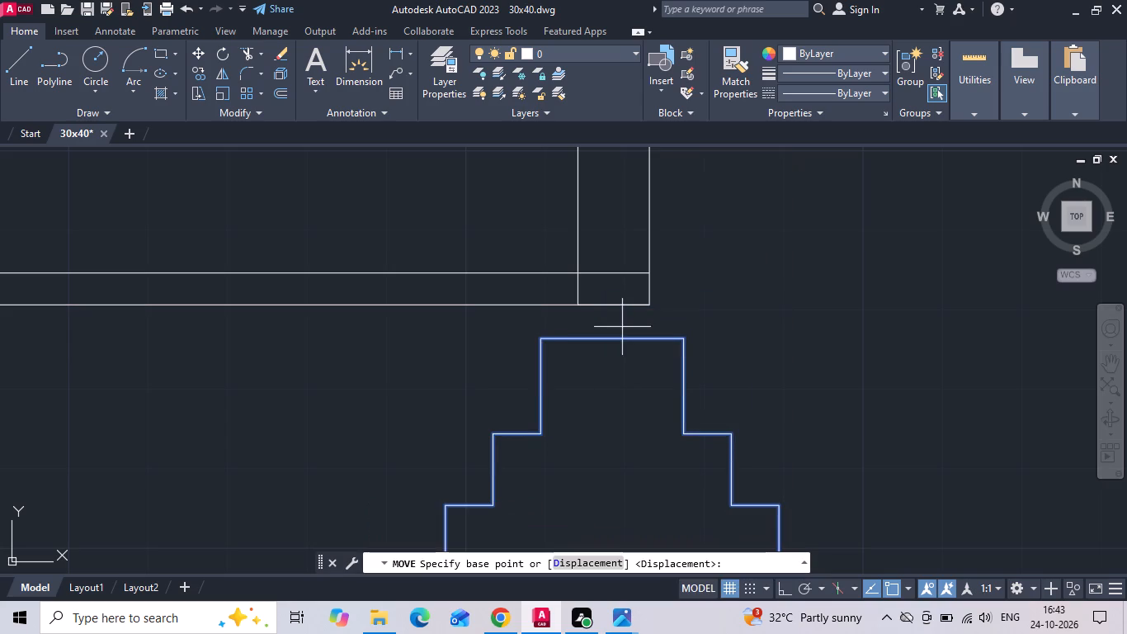
left_click(614, 337)
left_click(616, 309)
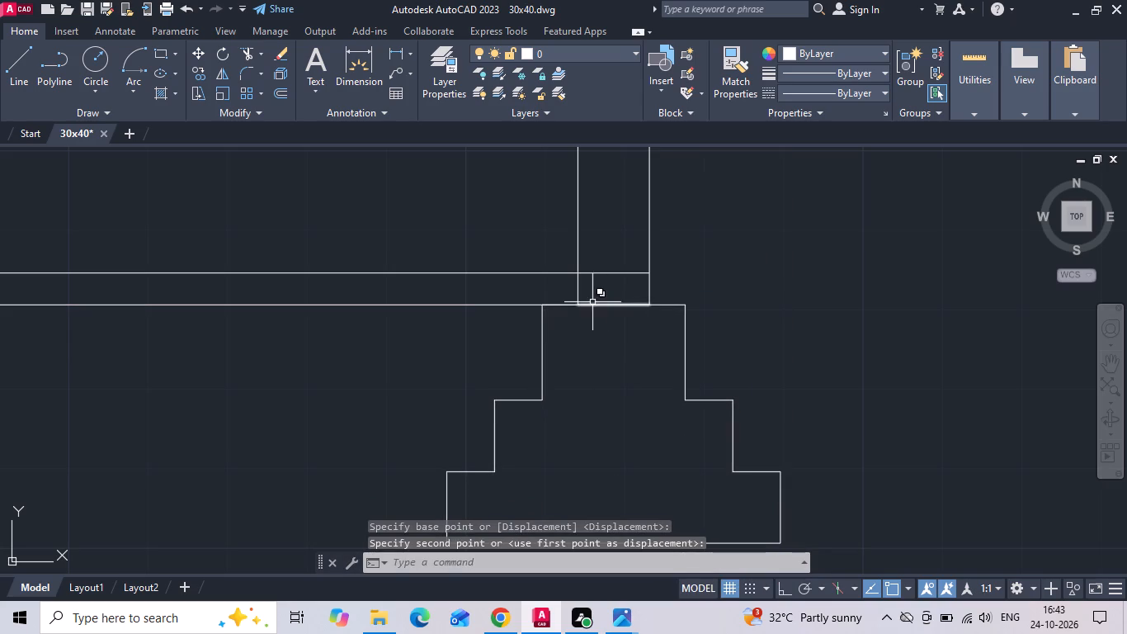
Erase the helper line at the bottom of the right outer wall.
left_click_drag(562, 294, 587, 302)
left_click(700, 316)
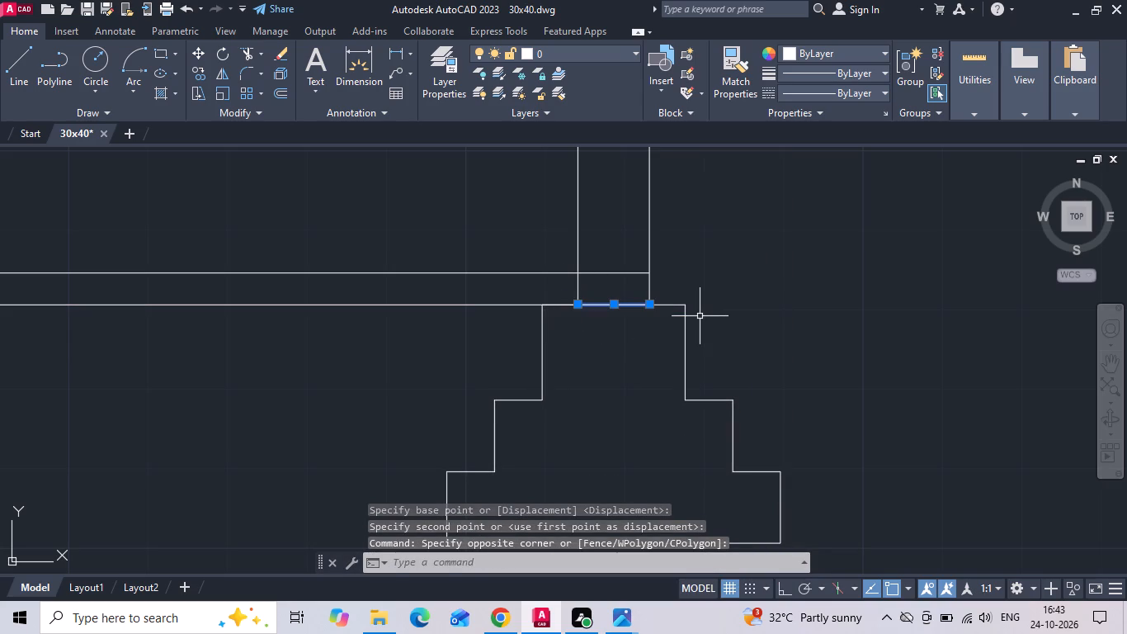
key("Delete")
Copy the footing from the right outer wall's outer bottom corner to the left outer wall's inner bottom corner.
left_click_drag(687, 348, 681, 357)
right_click(648, 371)
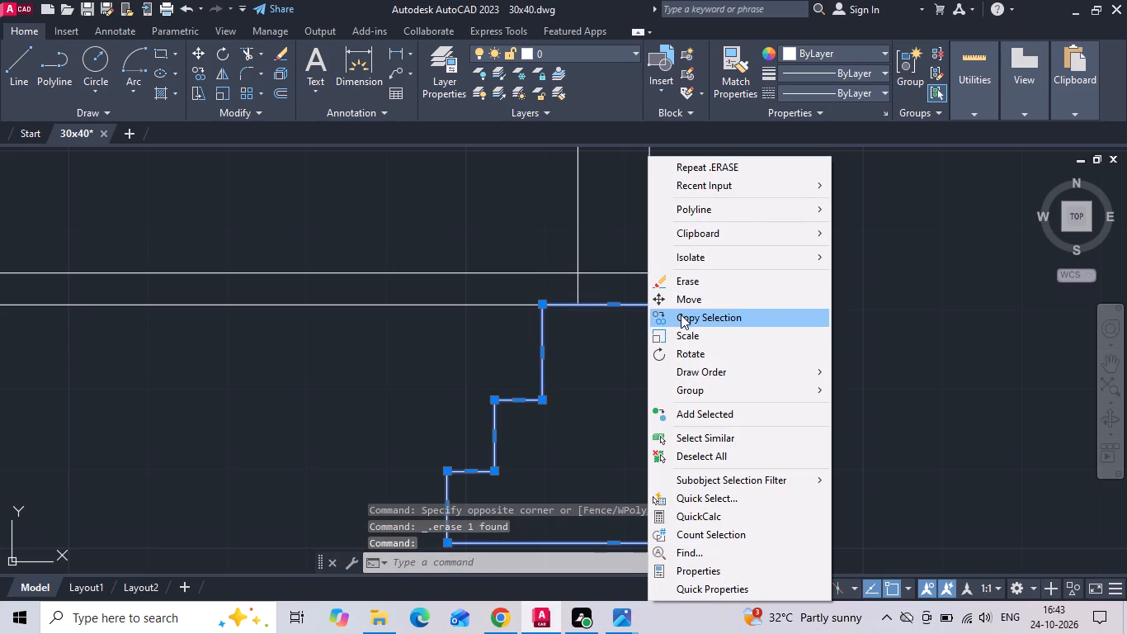
left_click(681, 315)
scroll(650, 315, "up", 1)
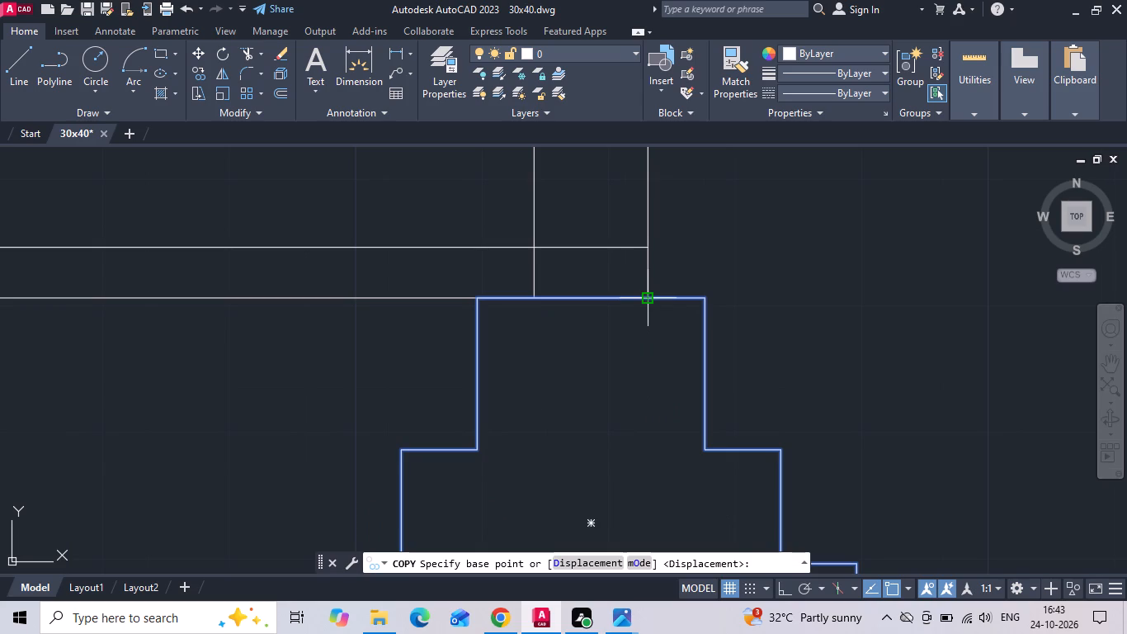
left_click(649, 296)
scroll(768, 305, "down", 5)
scroll(397, 329, "up", 3)
scroll(157, 329, "up", 3)
left_click(224, 341)
key("Escape")
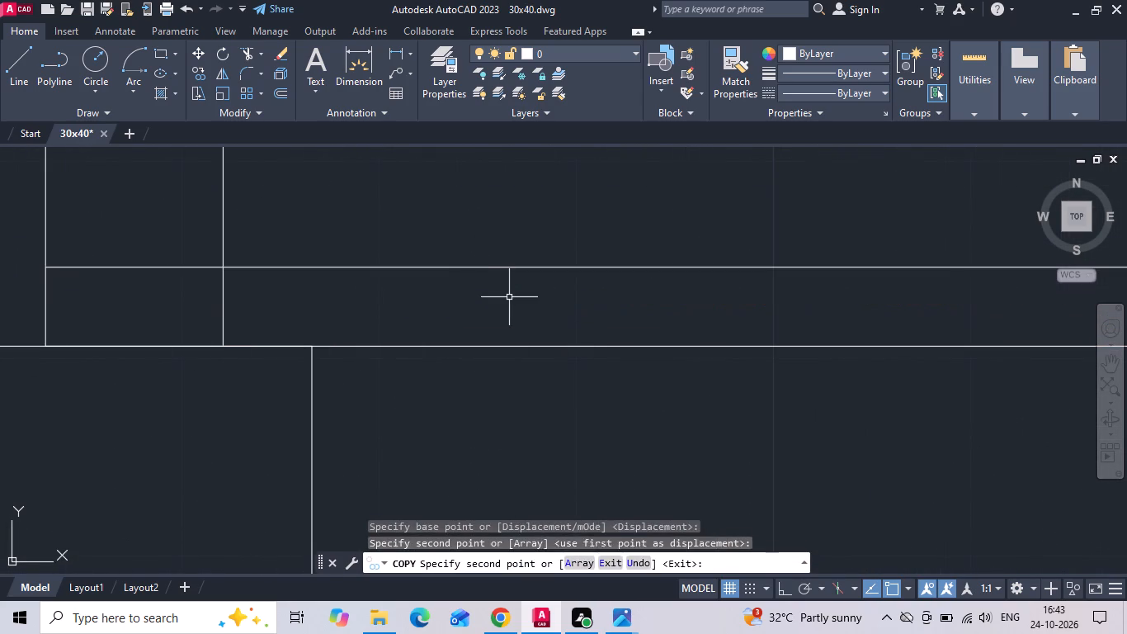
Save the drawing.
scroll(510, 297, "down", 3)
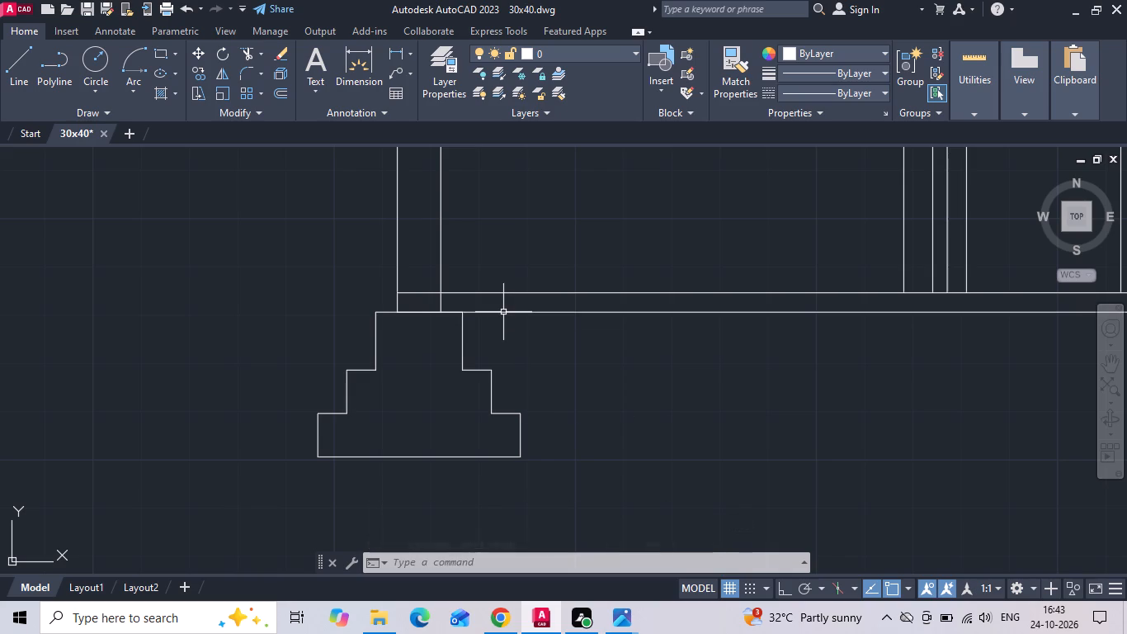
key("ctrl+s")
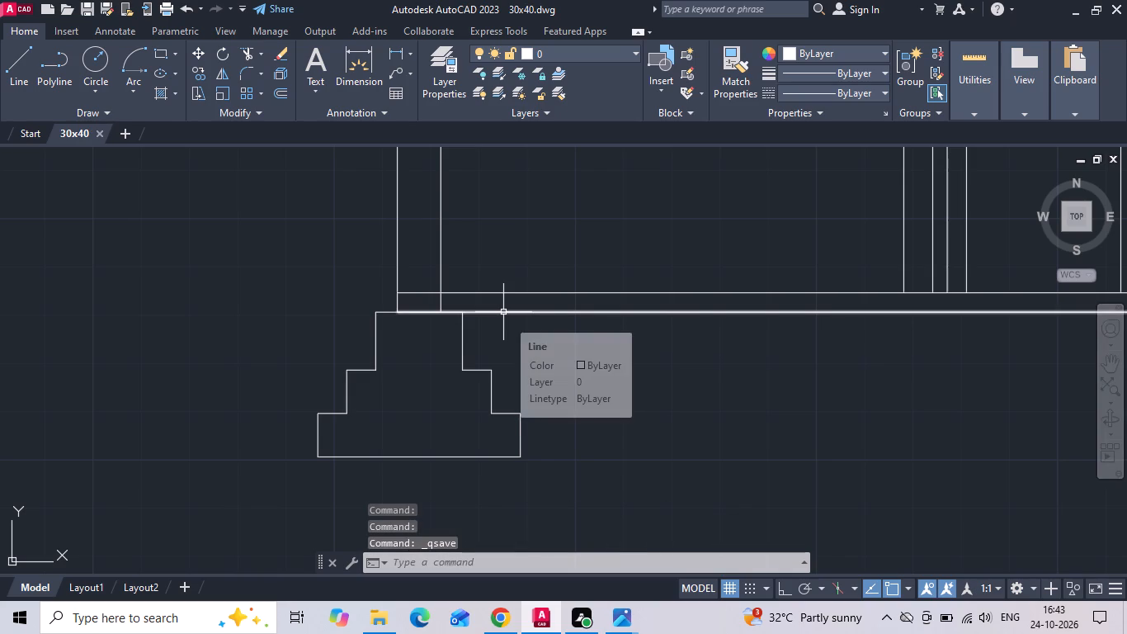
Draw a horizontal line from the left footing's outer lower step corner to the right footing's outer lower step corner.
scroll(471, 352, "down", 3)
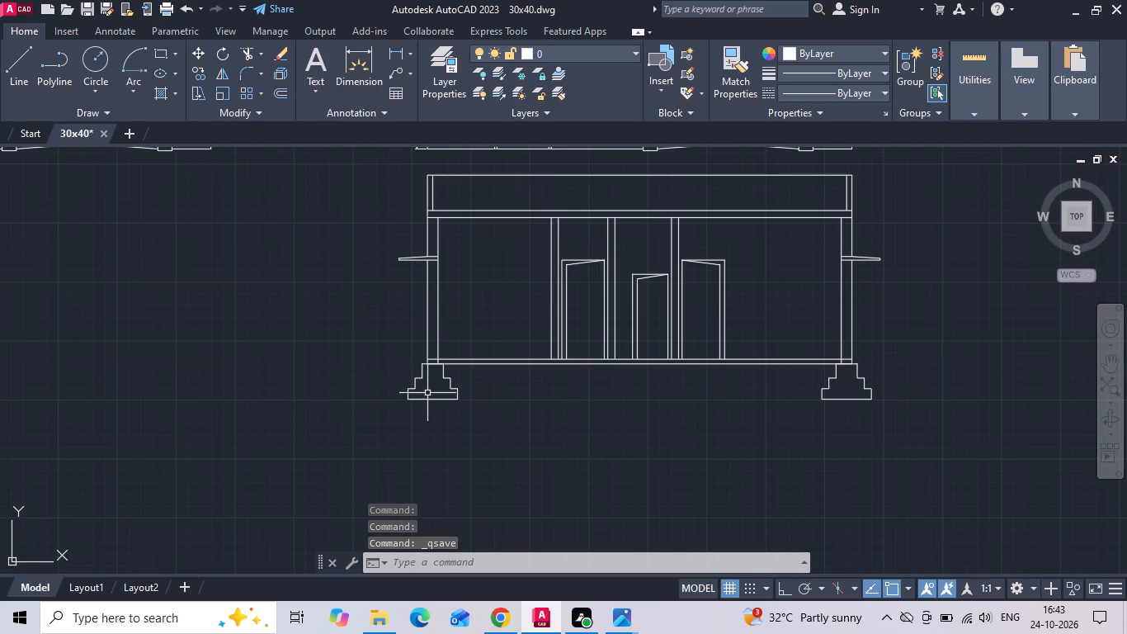
key("l")
key("space")
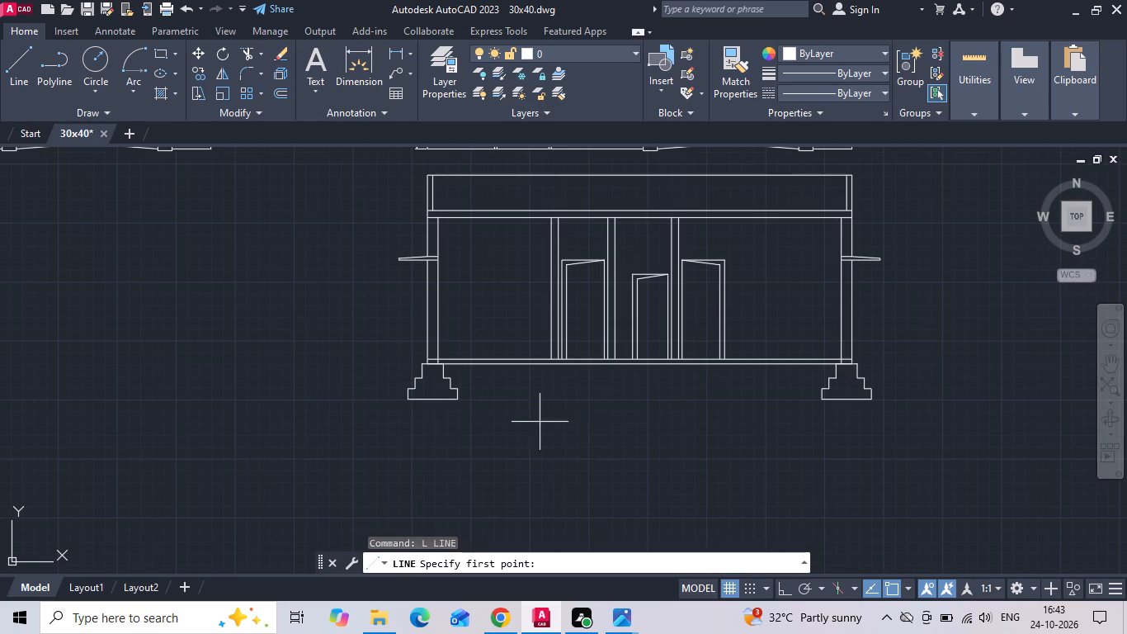
scroll(480, 408, "down", 3)
scroll(582, 330, "up", 3)
scroll(612, 331, "down", 1)
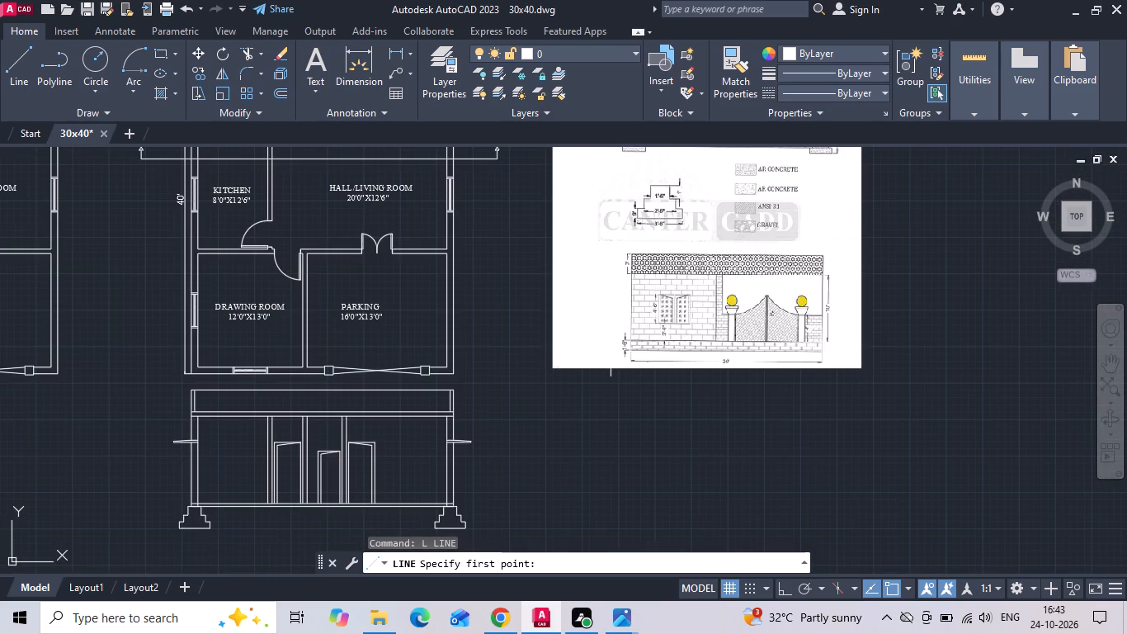
middle_click_drag(611, 362, 610, 432)
middle_click_drag(553, 448, 648, 331)
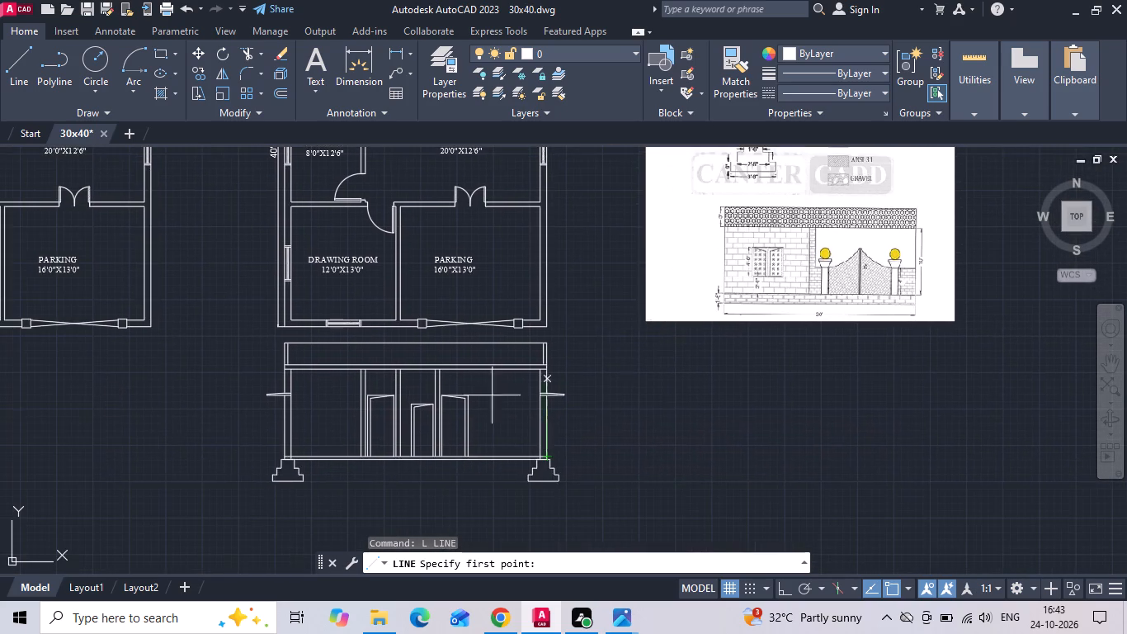
scroll(276, 486, "up", 1)
scroll(309, 490, "down", 2)
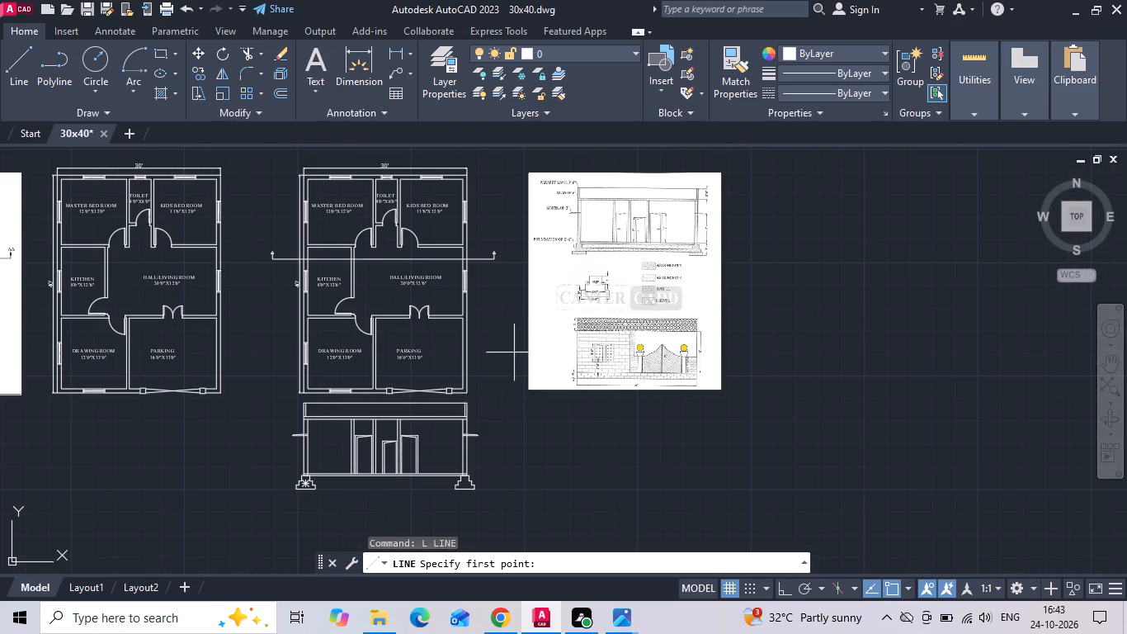
scroll(575, 255, "up", 3)
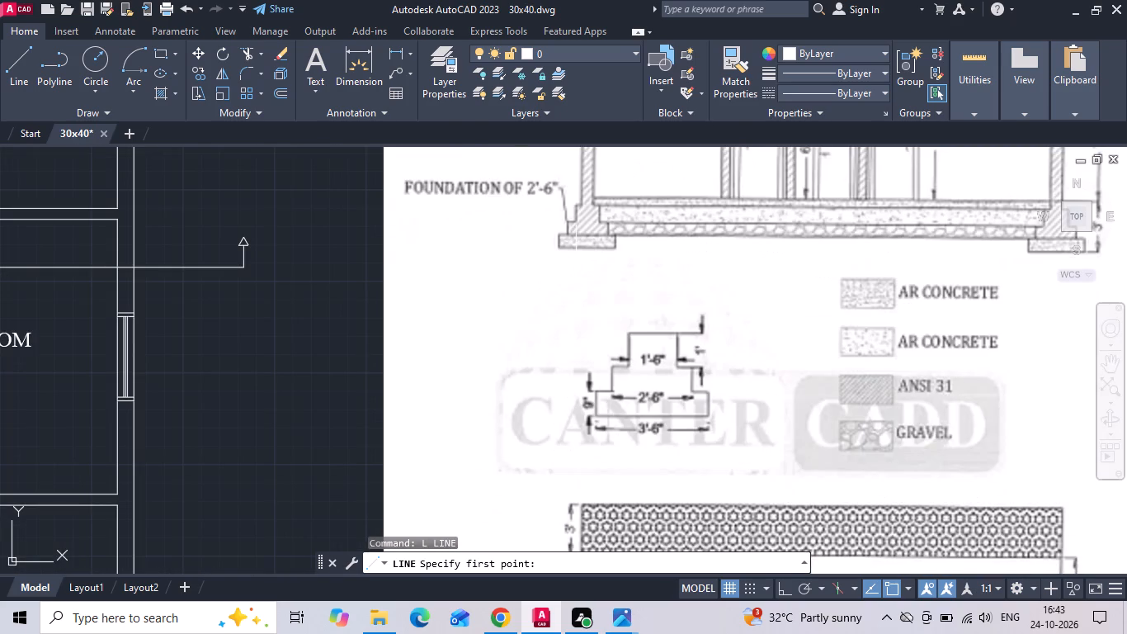
scroll(690, 209, "down", 2)
middle_click_drag(432, 397, 530, 291)
scroll(575, 272, "down", 1)
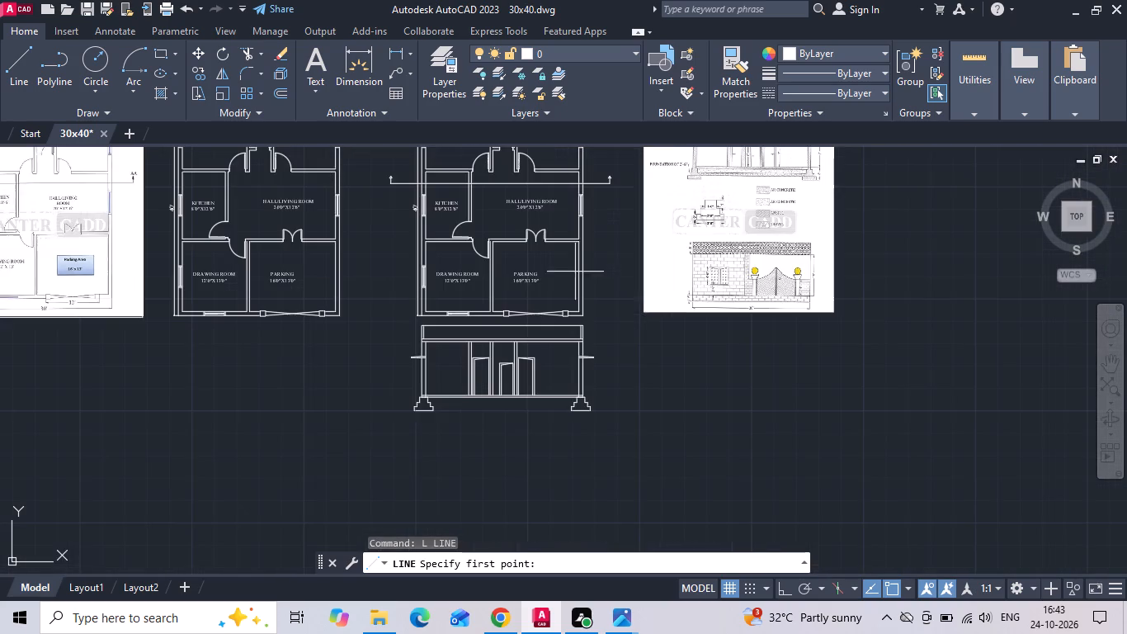
scroll(404, 419, "up", 2)
scroll(476, 400, "up", 3)
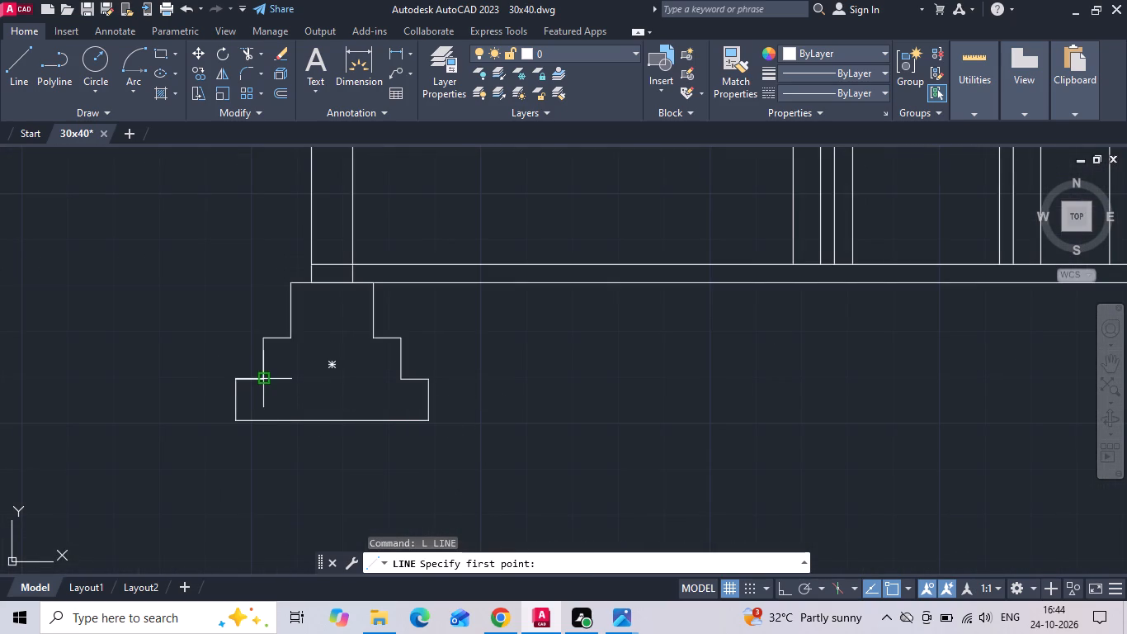
left_click(262, 383)
middle_click_drag(606, 409, 239, 412)
scroll(106, 409, "down", 1)
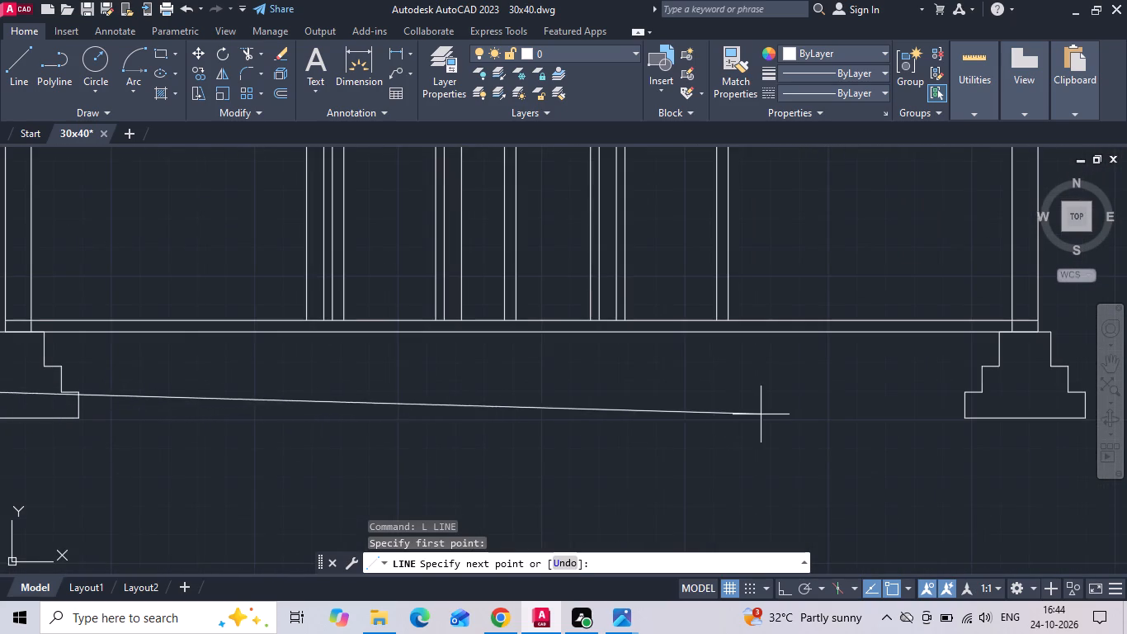
middle_click_drag(714, 410, 405, 372)
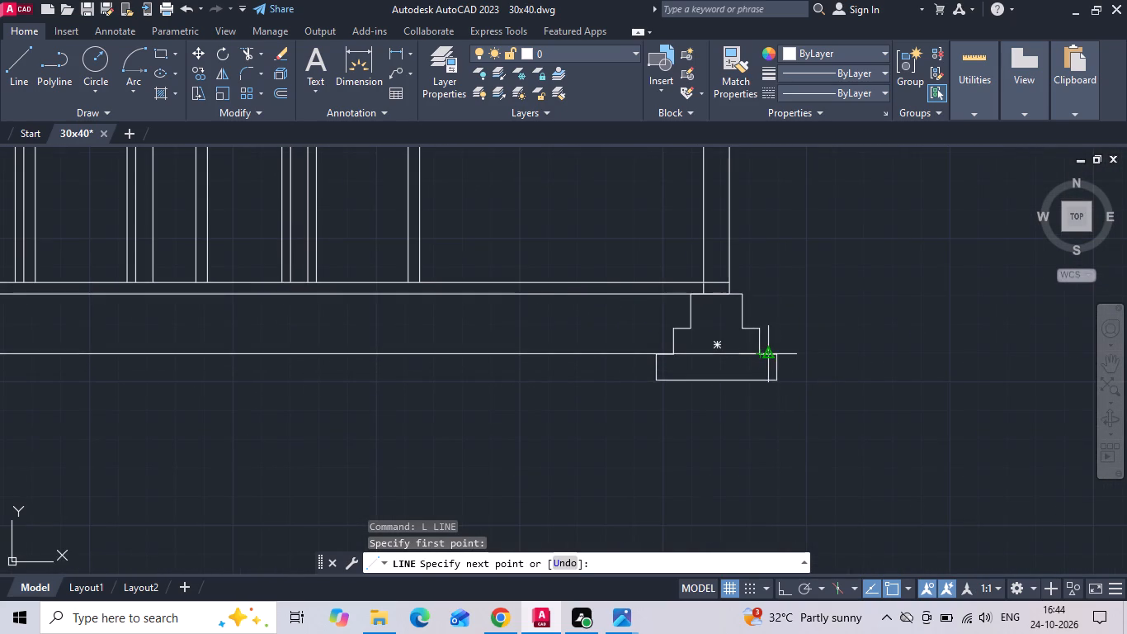
left_click(761, 353)
key("Escape")
Draw a line joining the inner bottom corners of the right and left footing bases.
key("l")
key("space")
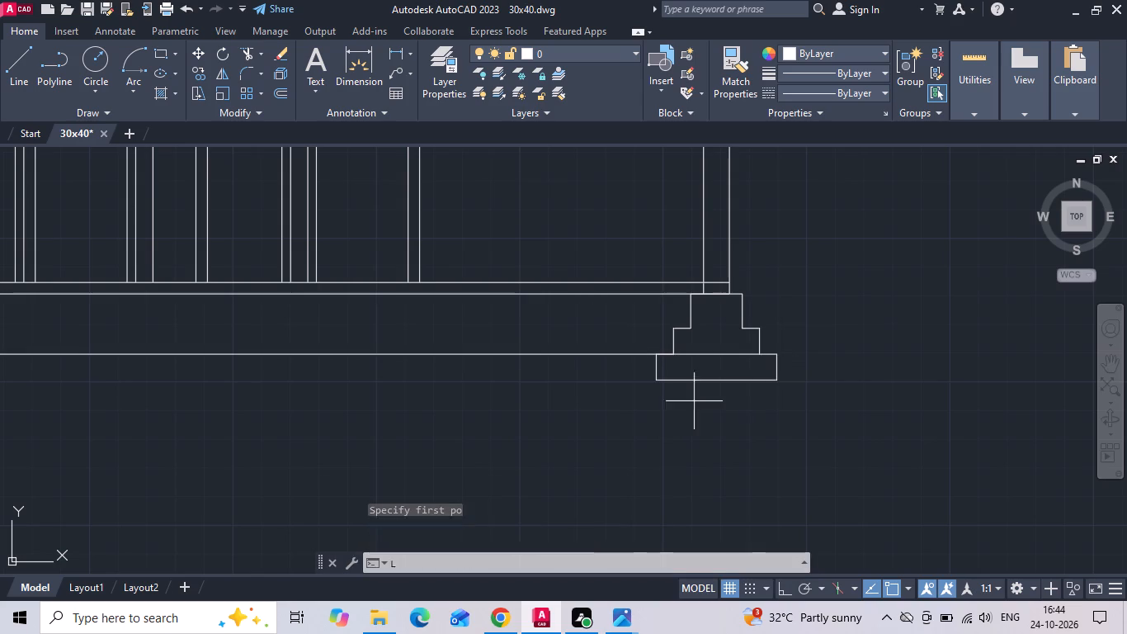
left_click(656, 382)
middle_click_drag(407, 392, 866, 384)
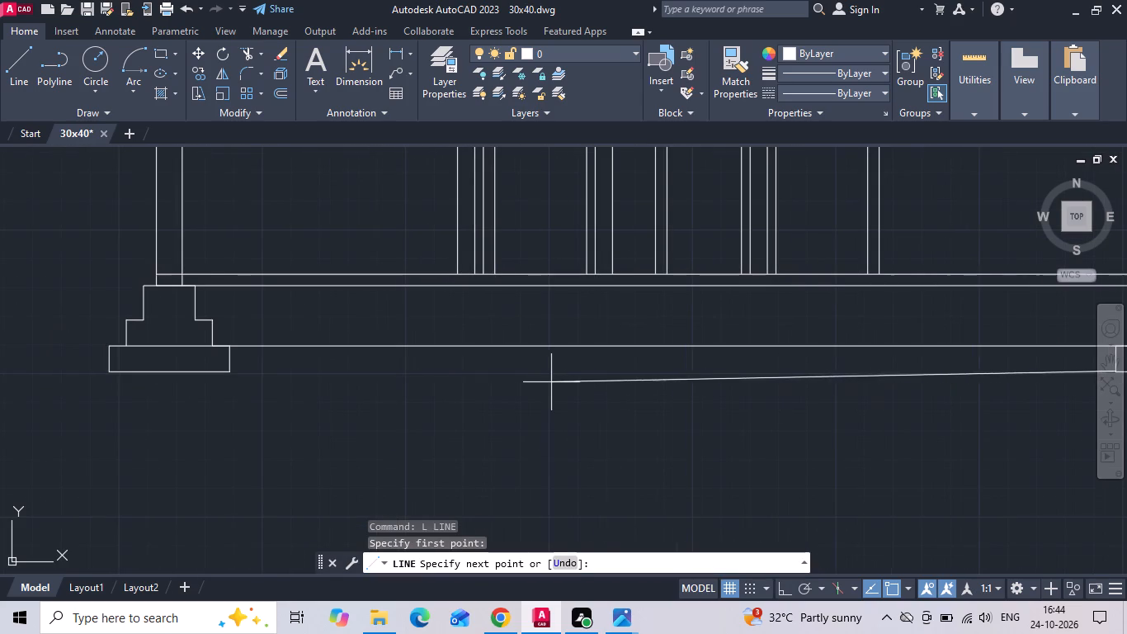
left_click(233, 372)
key("Escape")
Draw a line from the left footing's inner middle-step top corner to the matching corner of the right footing.
type("L")
key("space")
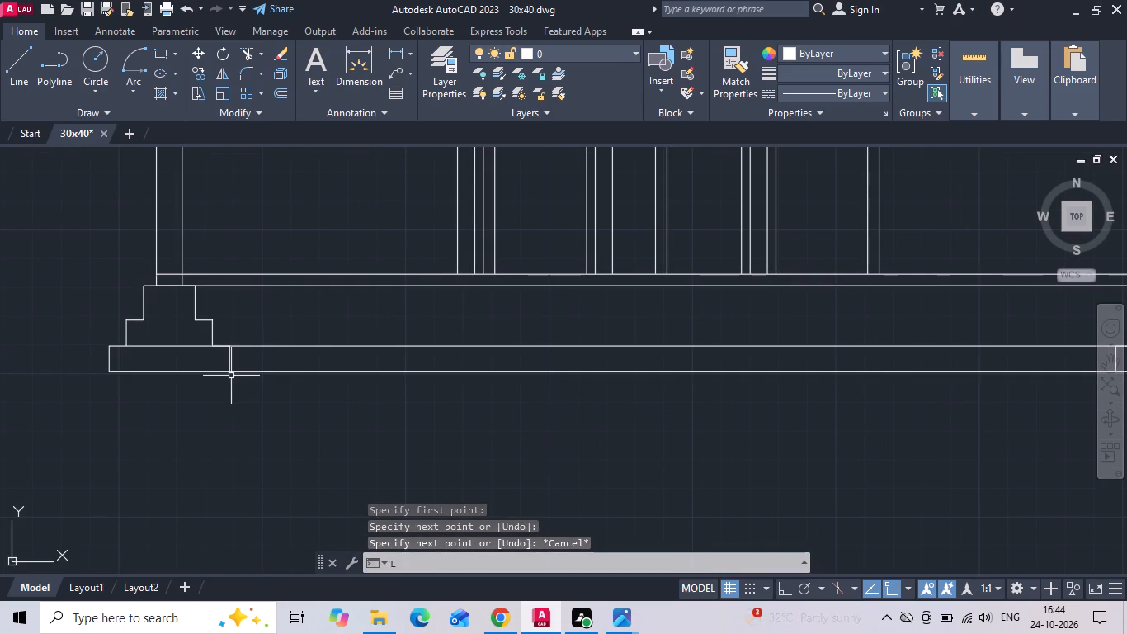
left_click(213, 318)
scroll(163, 370, "down", 1)
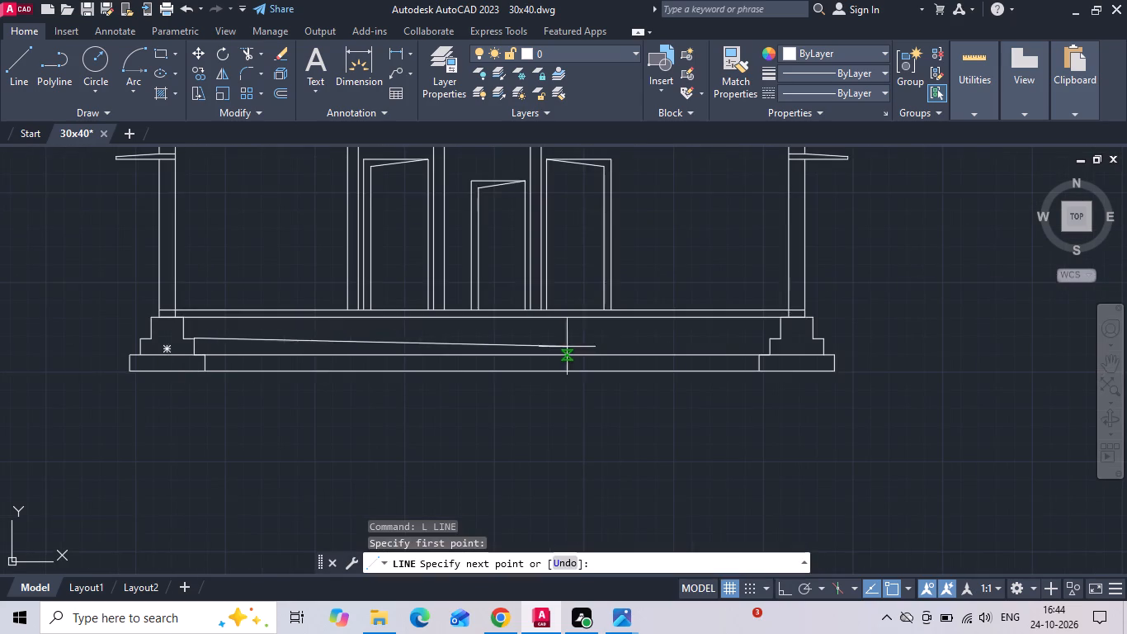
scroll(771, 346, "up", 2)
left_click(765, 325)
key("Escape")
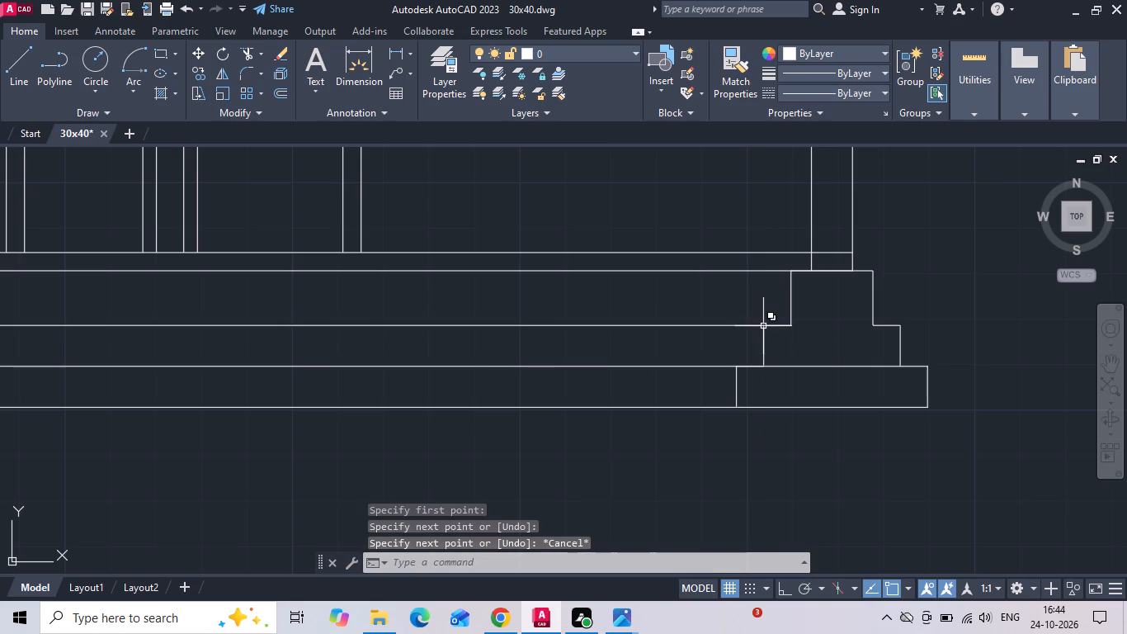
Save the drawing.
key("ctrl+s")
key("ctrl+s")
Examine the reference image's section, footing detail and hatch legend for the foundation layers.
scroll(730, 390, "down", 2)
scroll(674, 442, "down", 2)
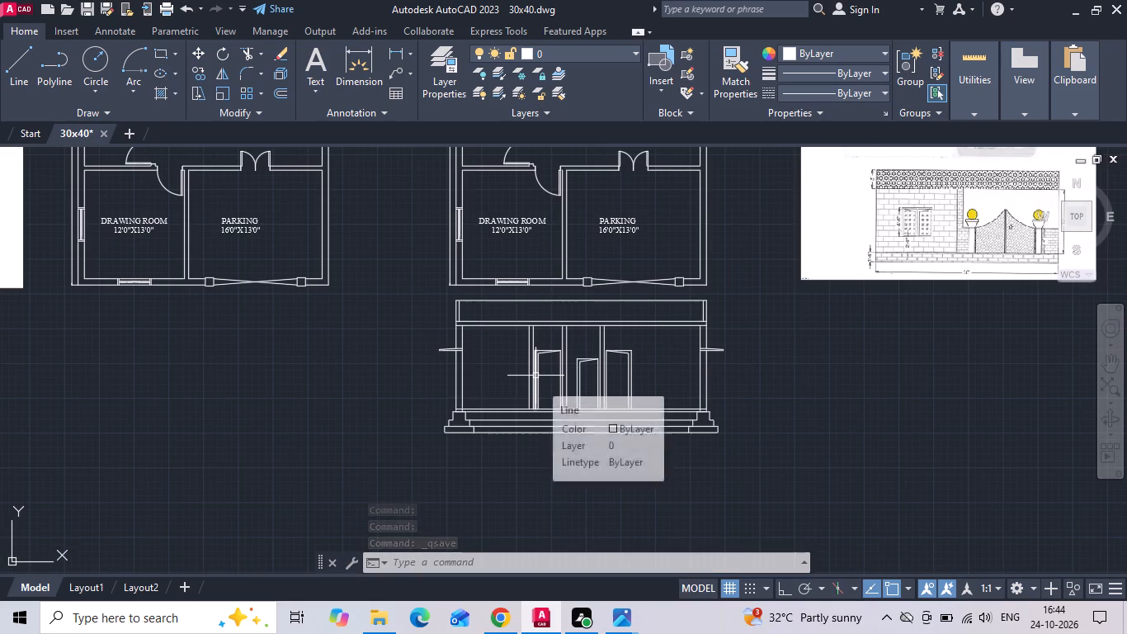
middle_click_drag(723, 298, 704, 376)
scroll(1015, 180, "up", 2)
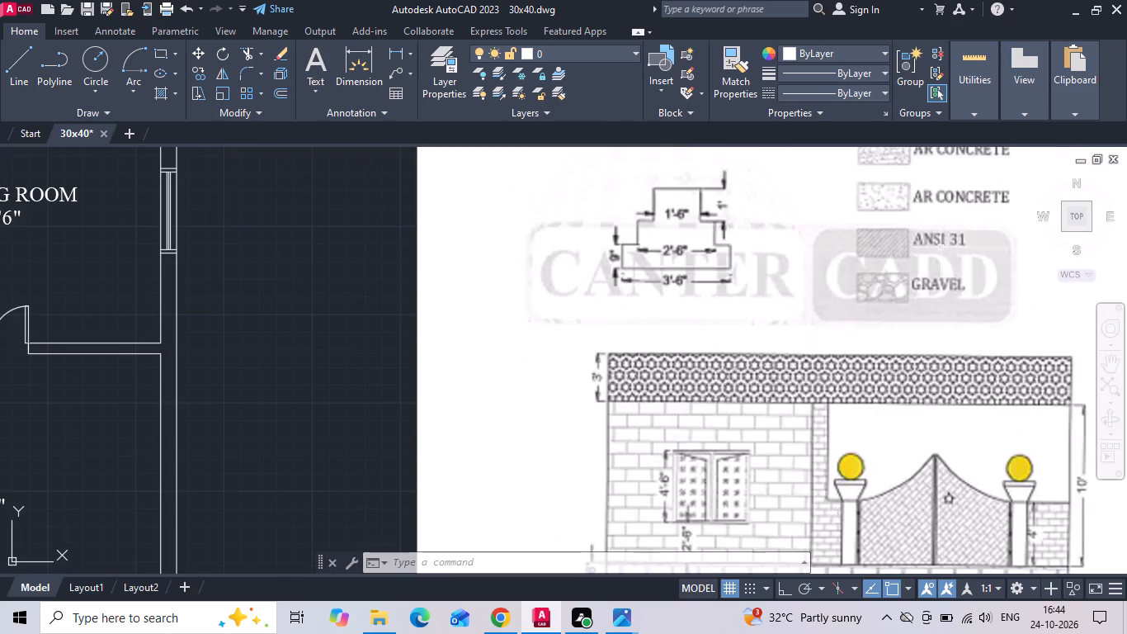
middle_click_drag(869, 301, 806, 419)
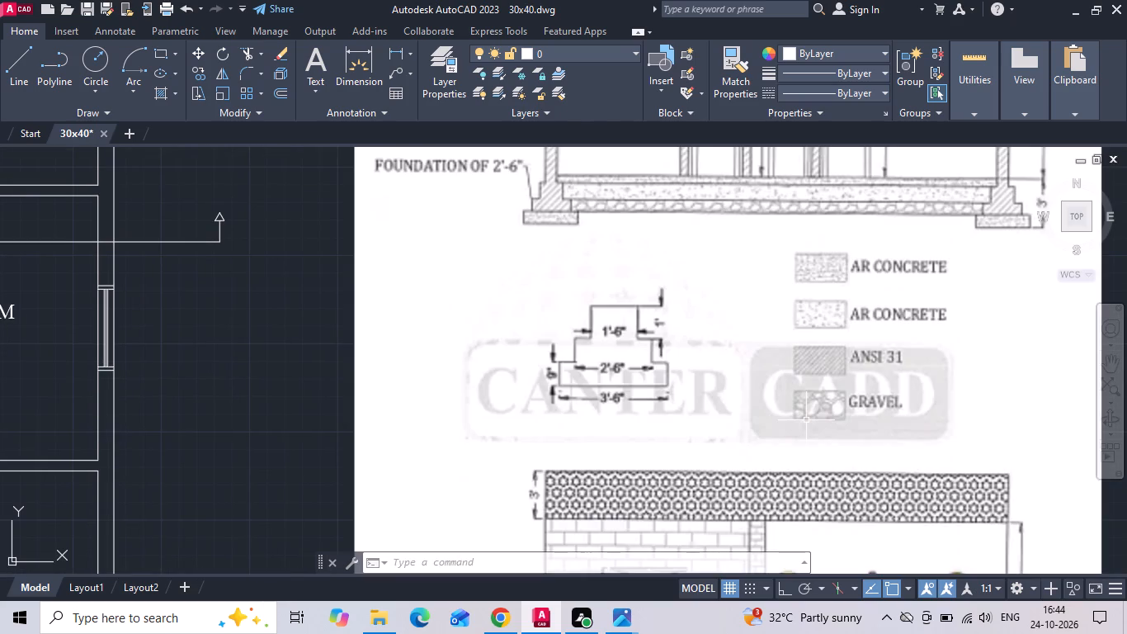
key("h")
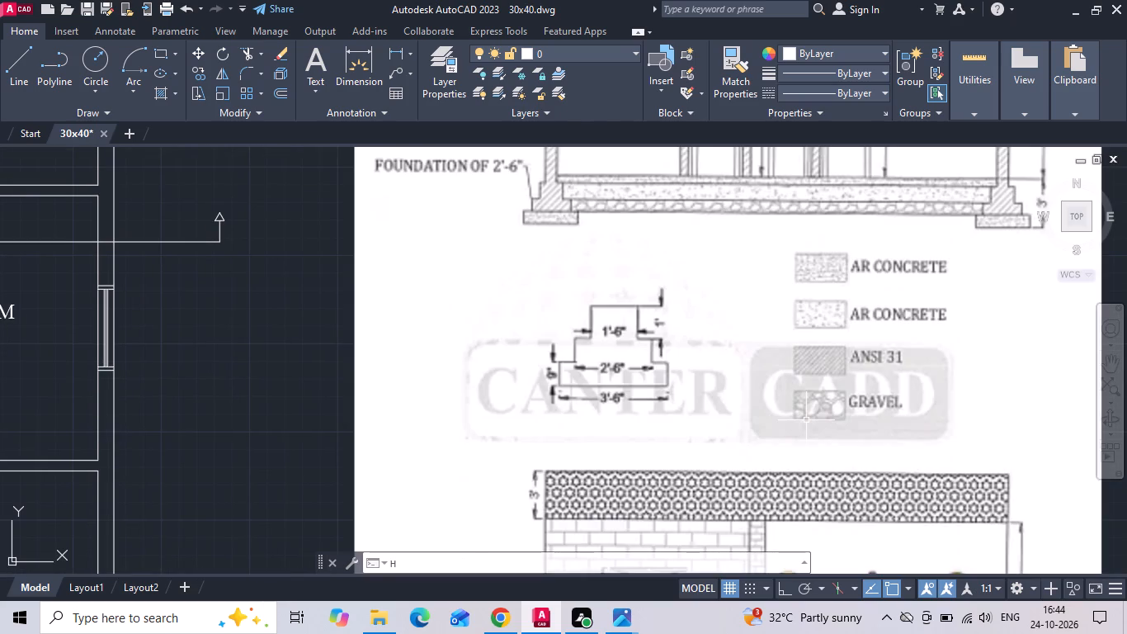
key("Escape")
scroll(719, 388, "down", 1)
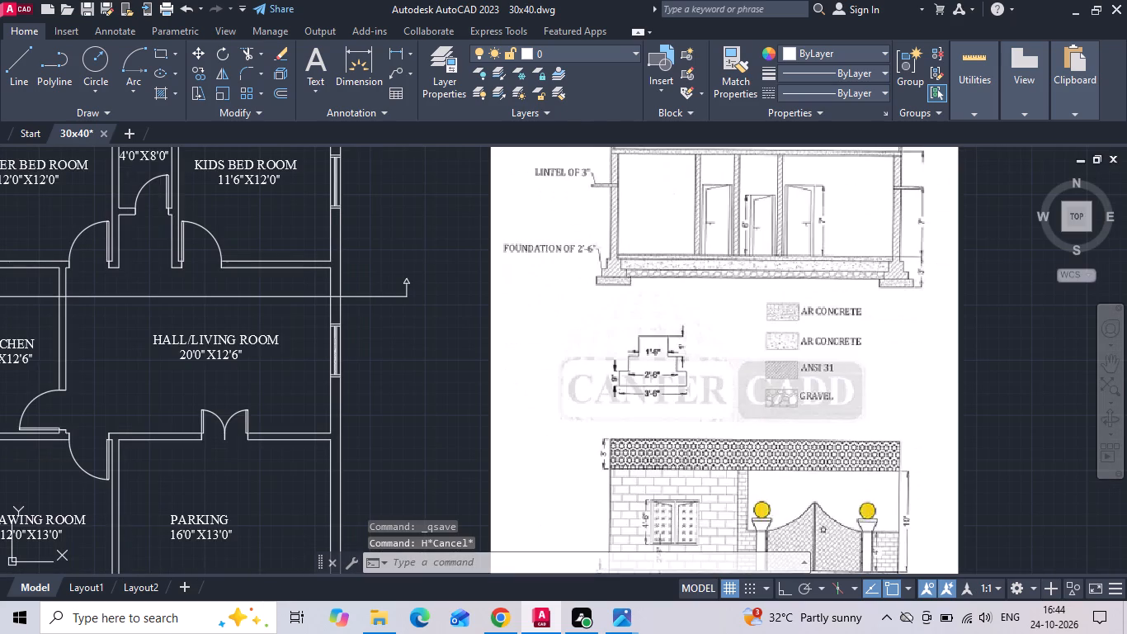
middle_click(682, 319)
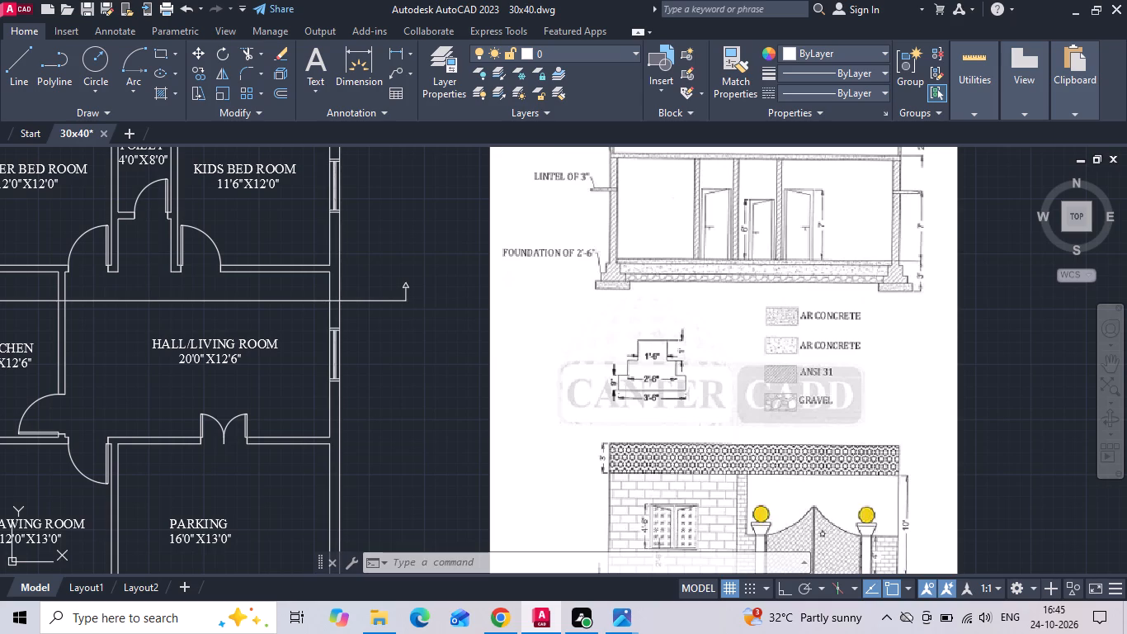
Save the drawing.
key("ctrl+s")
key("ctrl+s")
key("ctrl+s")
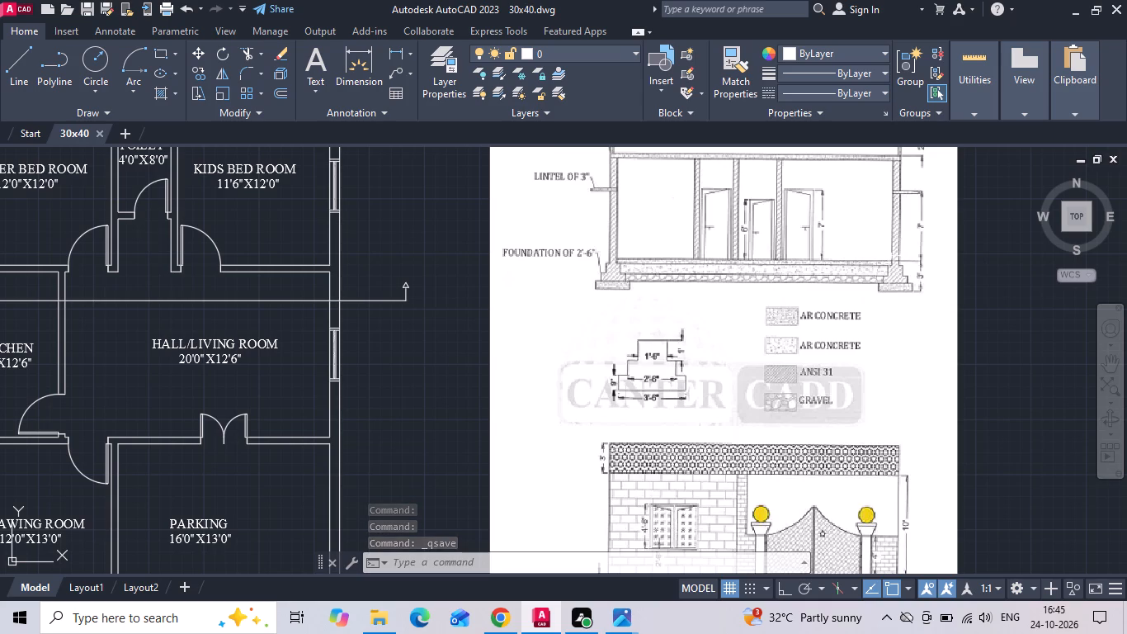
Compare the drawn section's foundation and right footing with the reference section.
scroll(826, 343, "down", 1)
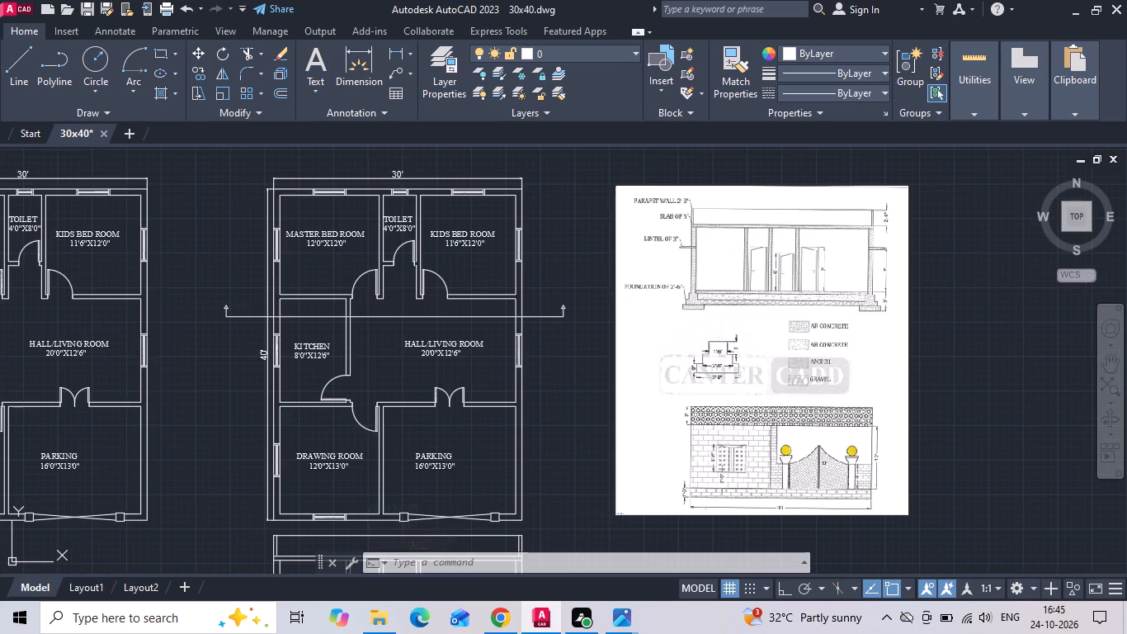
middle_click_drag(582, 405, 611, 235)
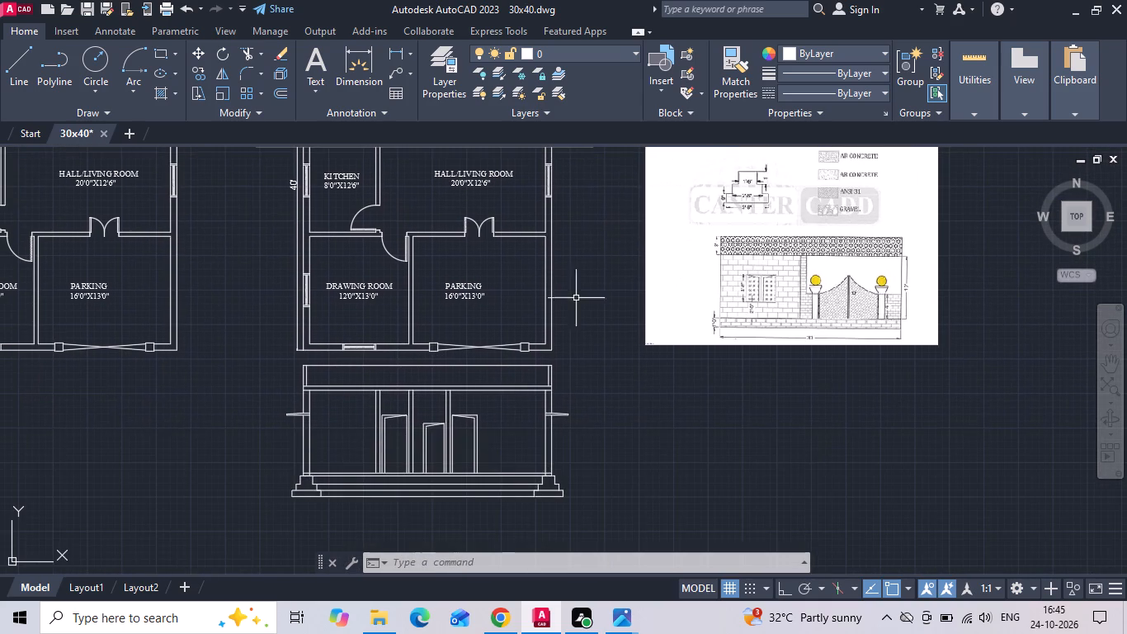
scroll(541, 499, "down", 1)
scroll(798, 249, "up", 2)
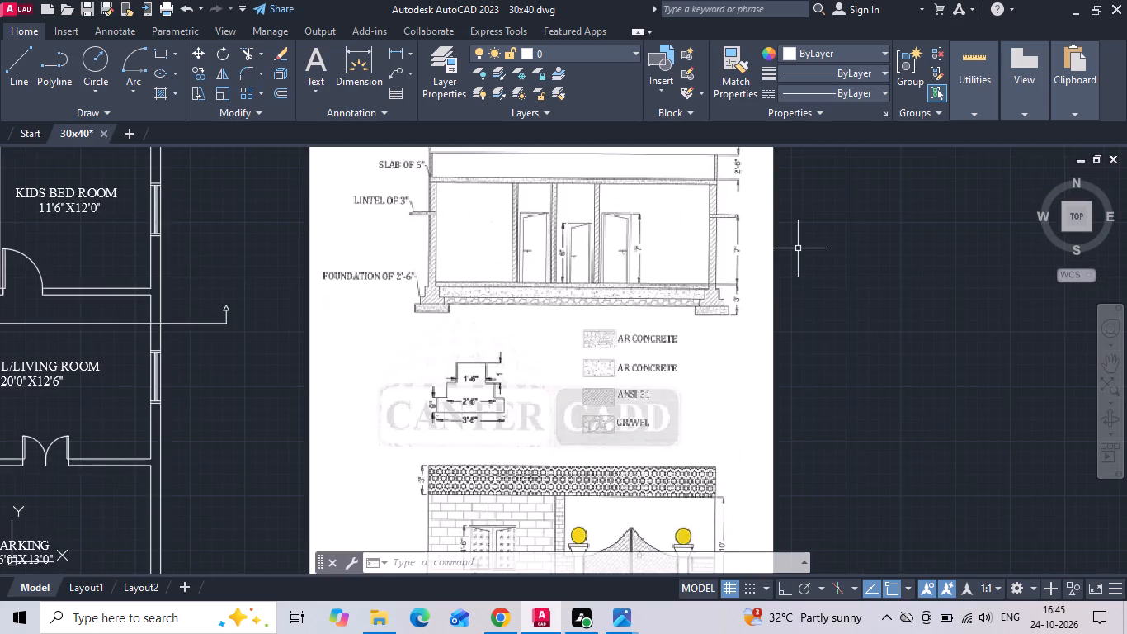
scroll(796, 239, "down", 2)
scroll(594, 448, "up", 3)
scroll(490, 496, "up", 1)
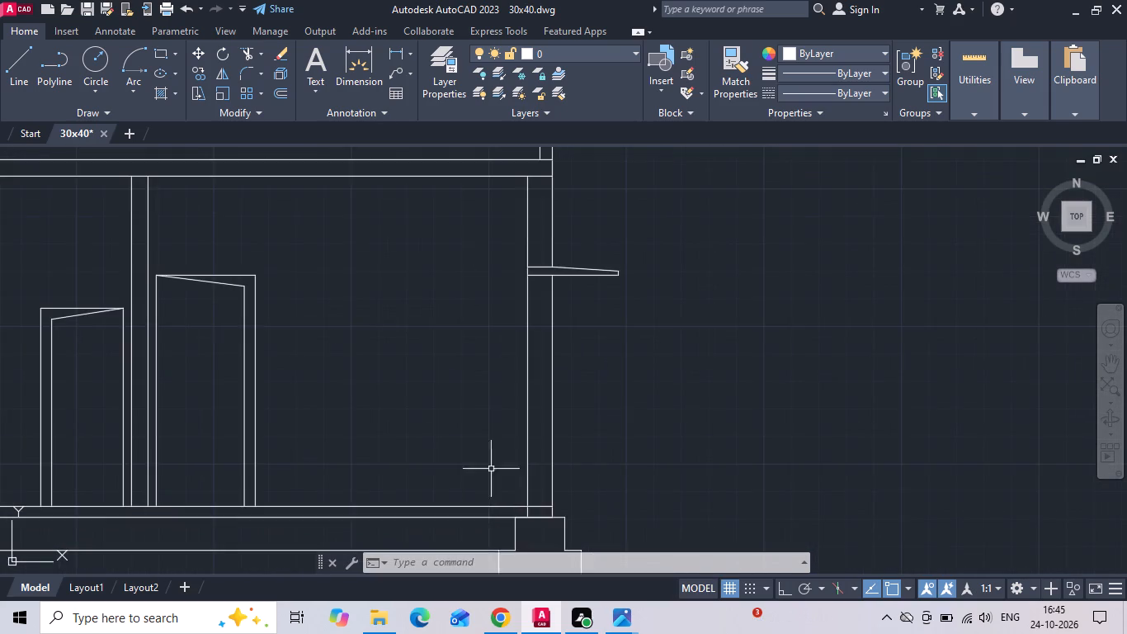
middle_click_drag(497, 443, 554, 291)
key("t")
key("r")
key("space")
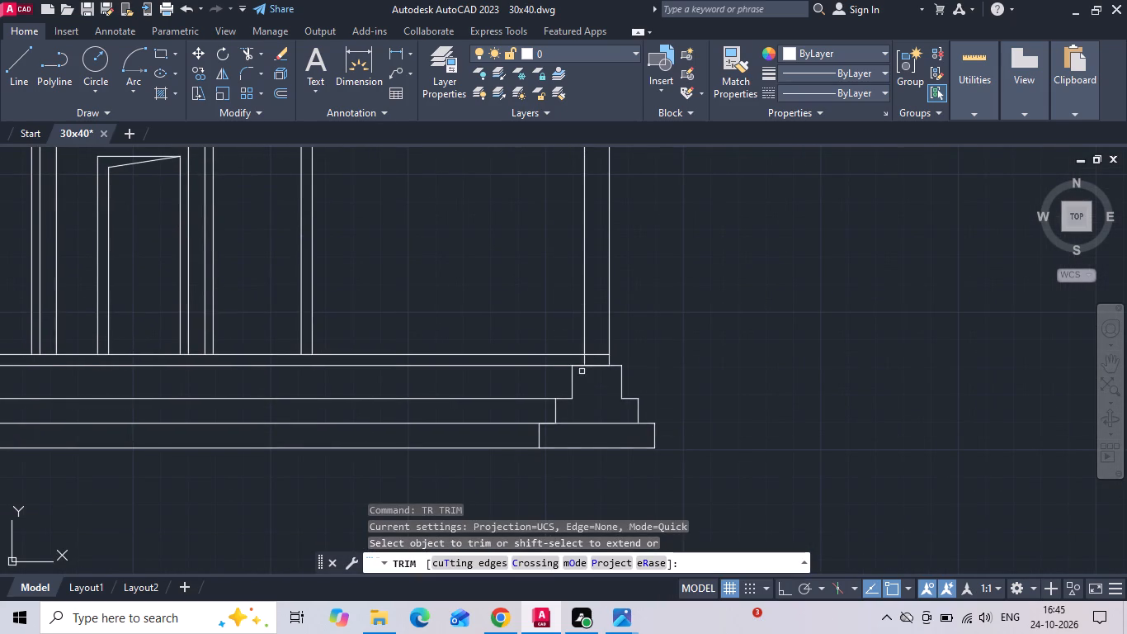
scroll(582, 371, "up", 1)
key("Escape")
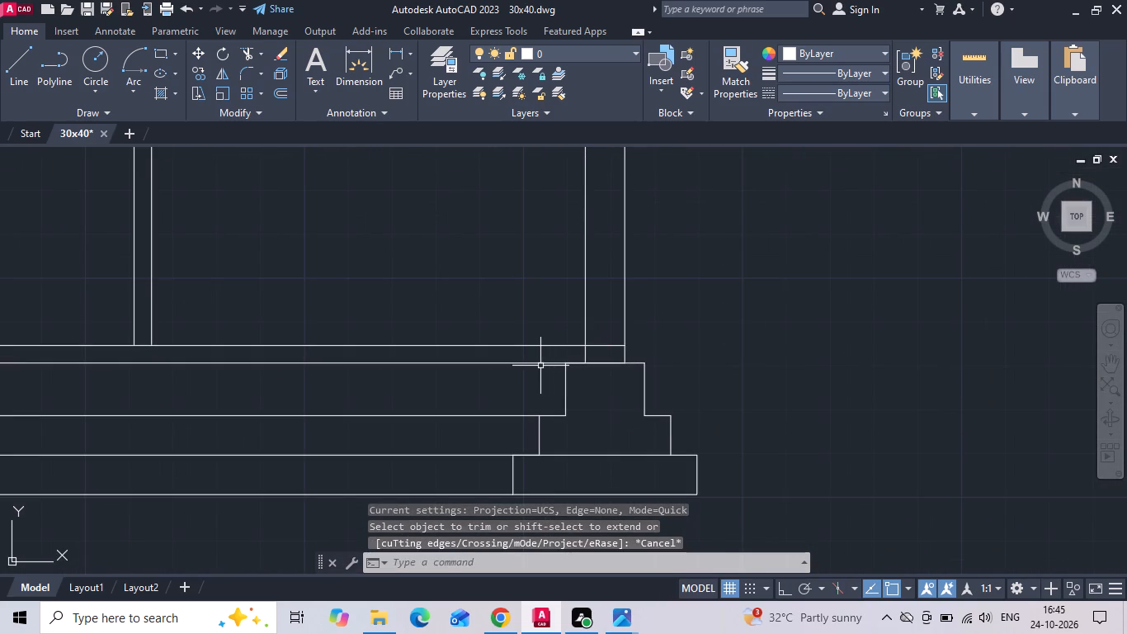
Shorten the floor's lower line at the right wall so it ends at the footing's inner top corner.
left_click(540, 366)
left_click(540, 359)
scroll(568, 374, "up", 1)
left_click(657, 358)
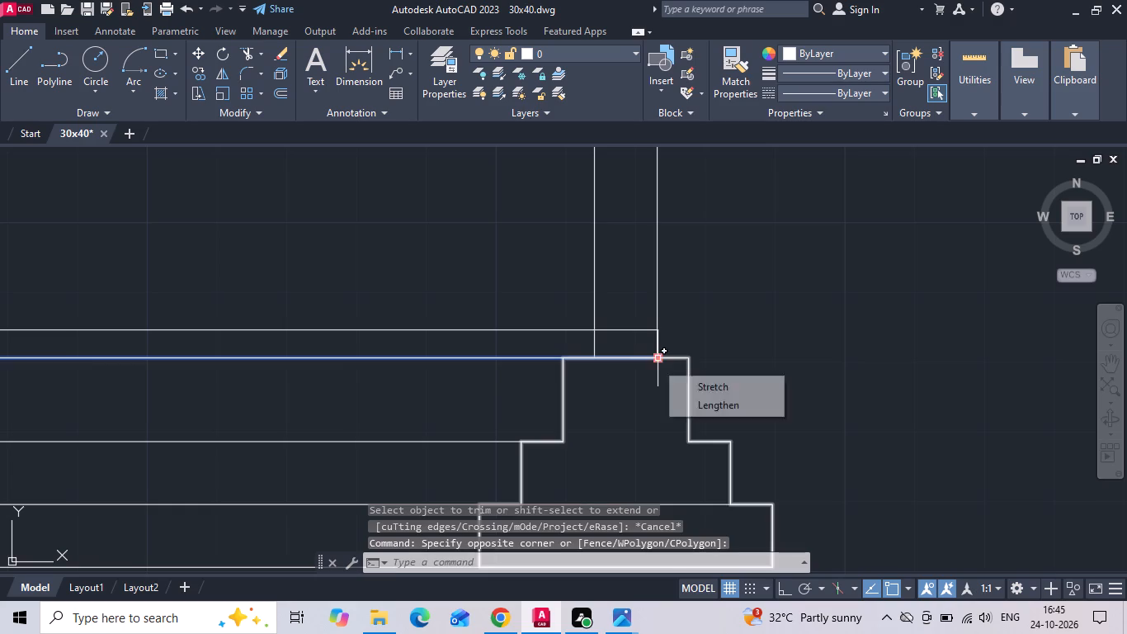
left_click(565, 360)
key("Escape")
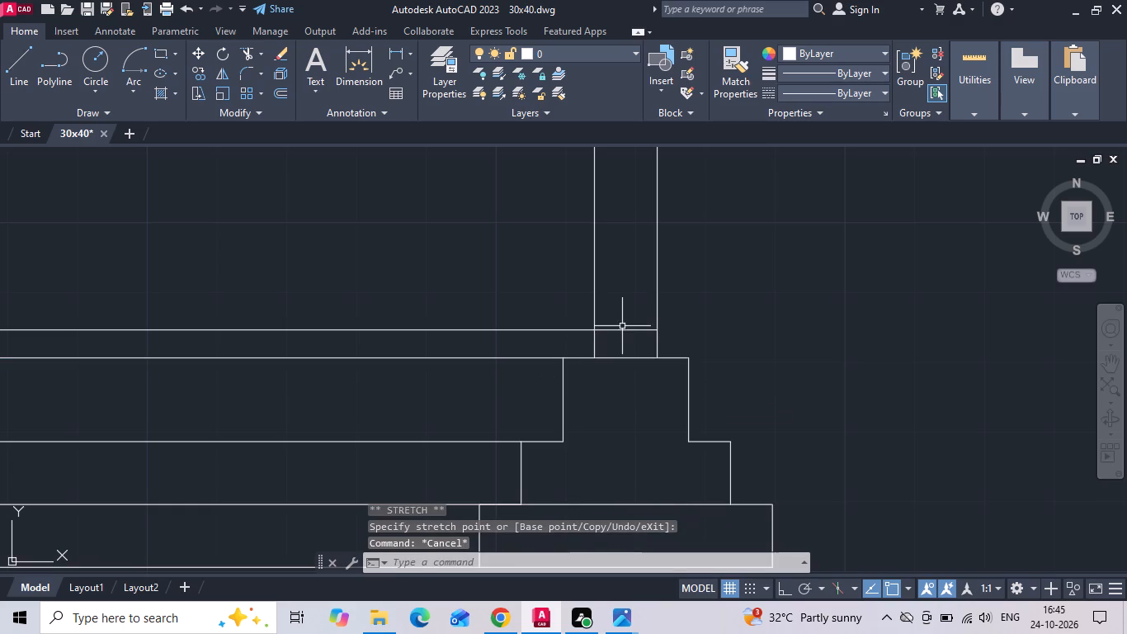
Shorten the floor's upper line so it ends at the right outer wall's inner face.
left_click(625, 326)
left_click(620, 334)
left_click(660, 329)
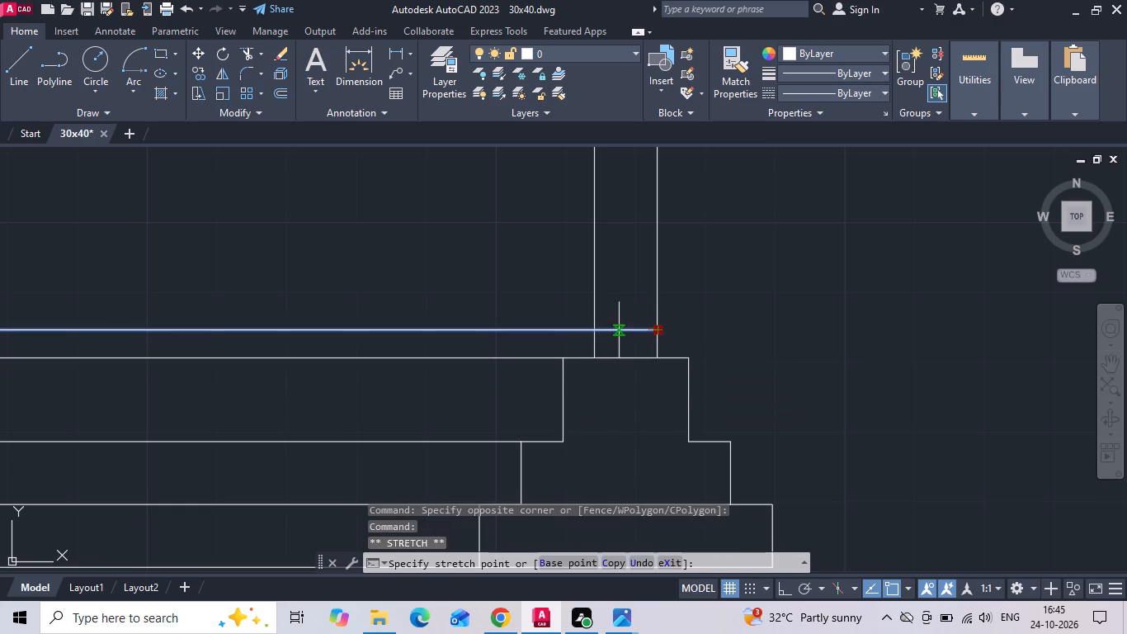
left_click(595, 334)
key("Escape")
Trim the right footing's top edge between the two faces of the right outer wall.
type("TR")
key("space")
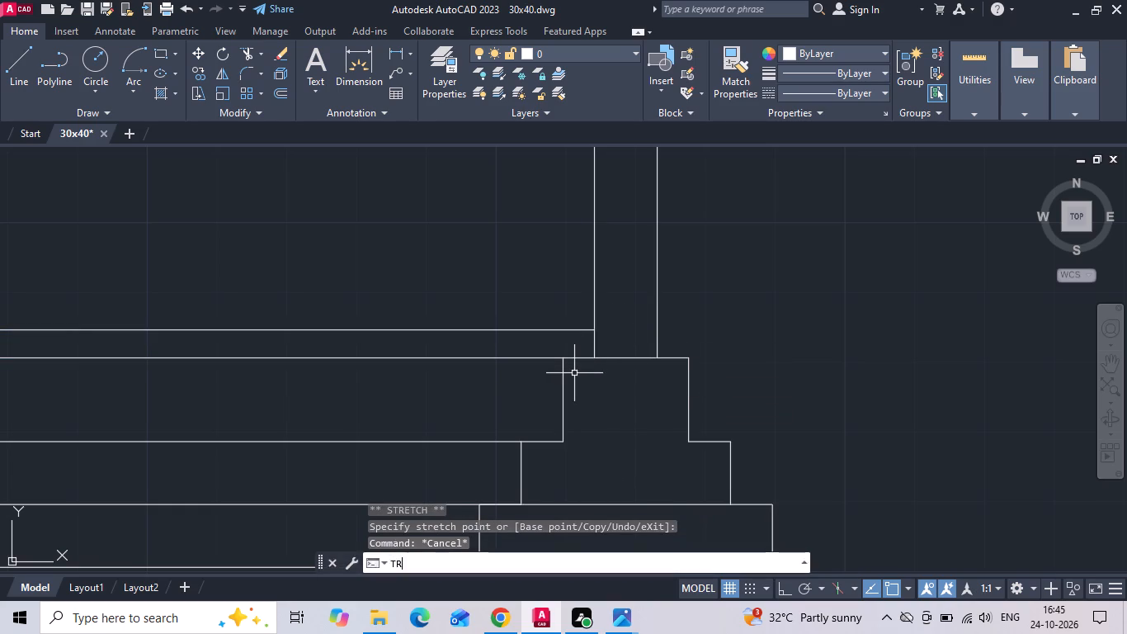
left_click_drag(614, 355, 618, 378)
scroll(621, 369, "down", 2)
middle_click_drag(618, 381, 619, 381)
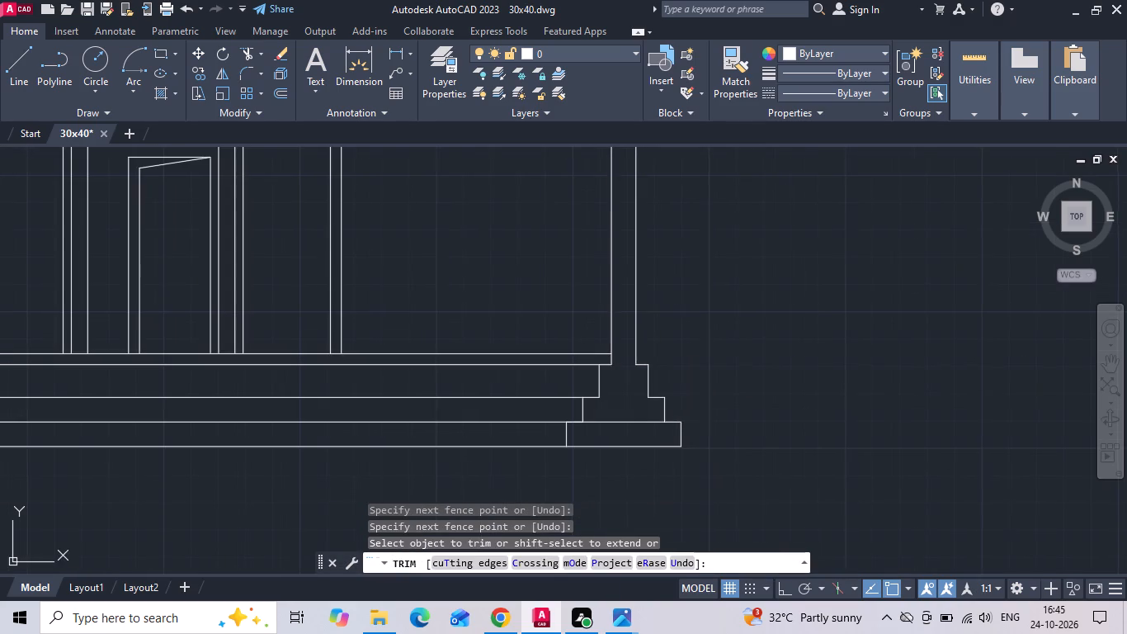
middle_click_drag(619, 381, 997, 317)
key("Escape")
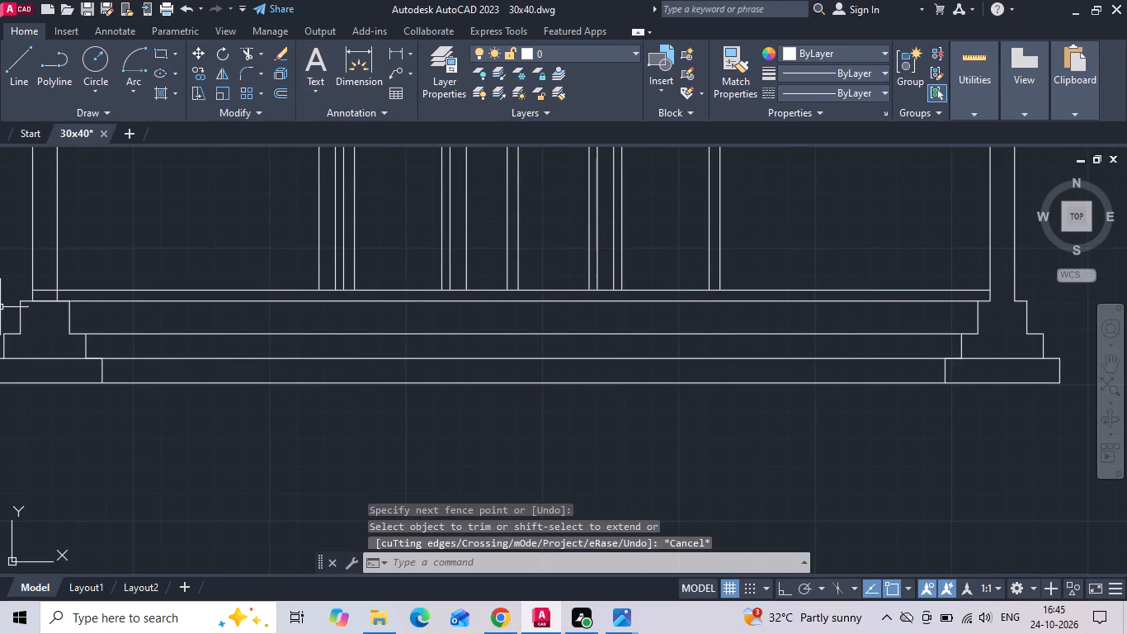
Shorten the floor's upper line at the left outer wall so it ends at the wall's inner face.
scroll(0, 306, "up", 1)
middle_click_drag(106, 297, 356, 329)
scroll(288, 315, "up", 2)
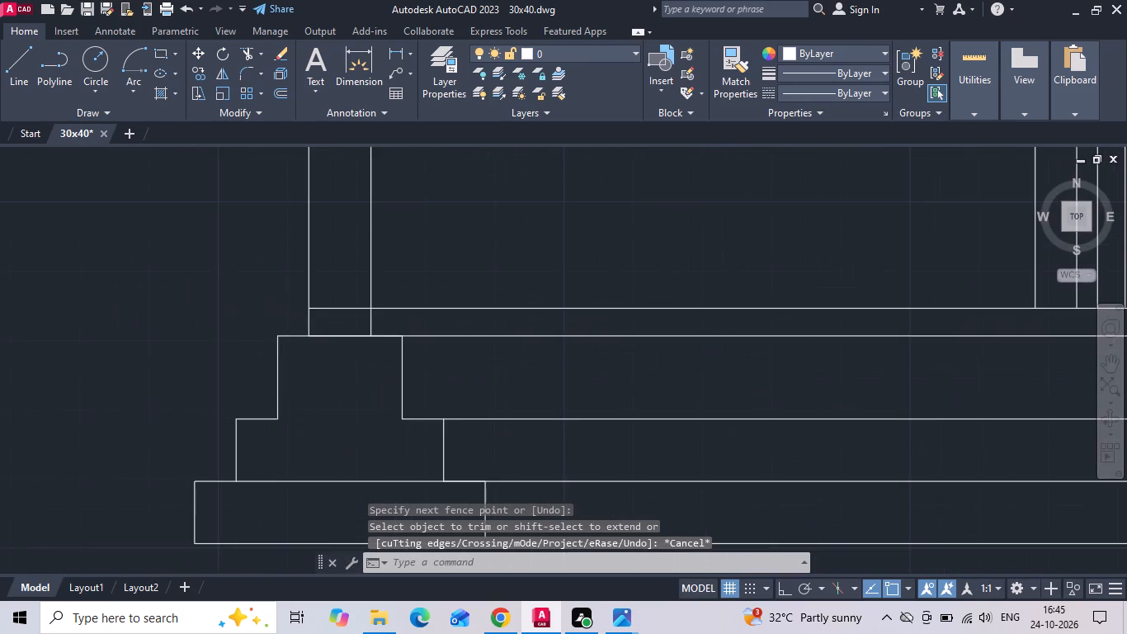
left_click(365, 308)
left_click(357, 286)
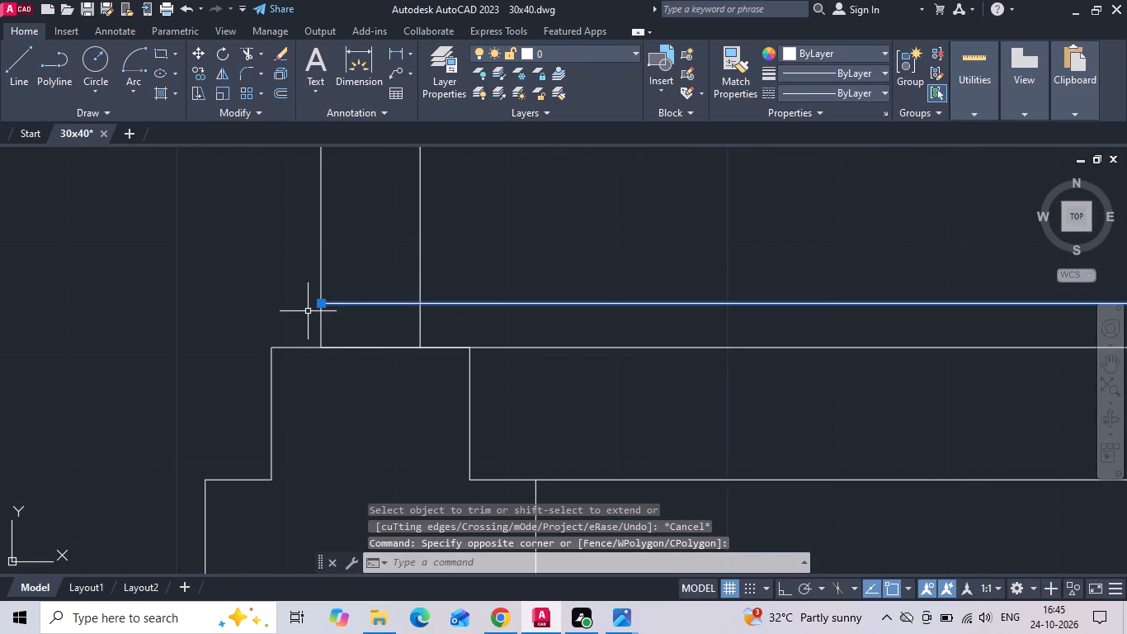
left_click(321, 301)
left_click(417, 305)
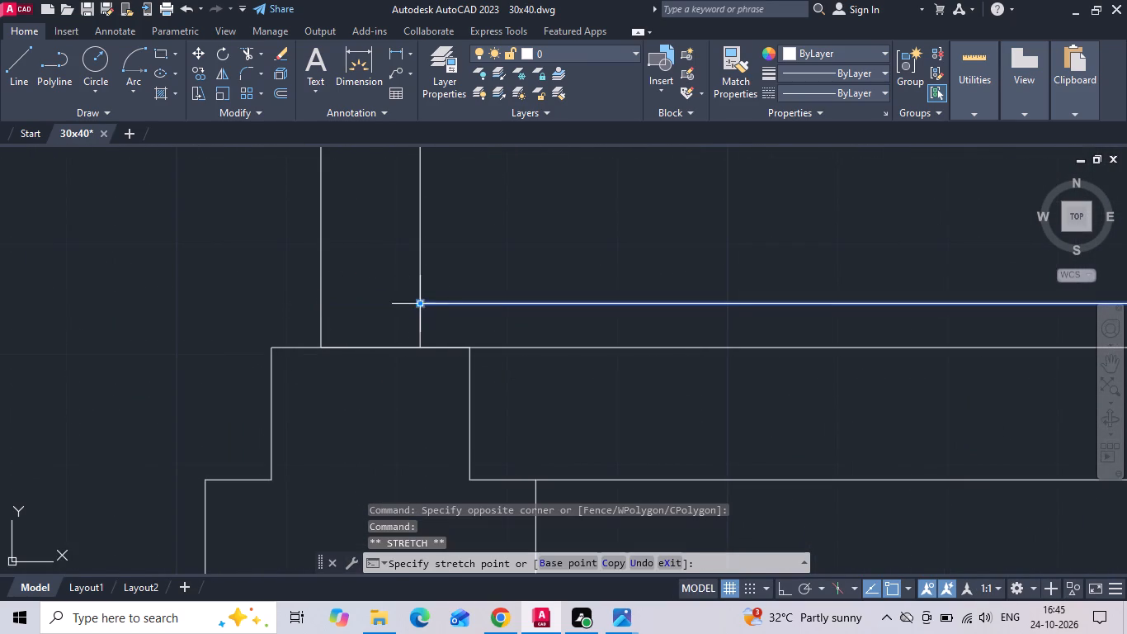
key("Escape")
Shorten the floor's lower line at the left outer wall so it ends at the wall's inner face.
left_click(393, 348)
key("Escape")
key("Escape")
left_click_drag(514, 344, 516, 357)
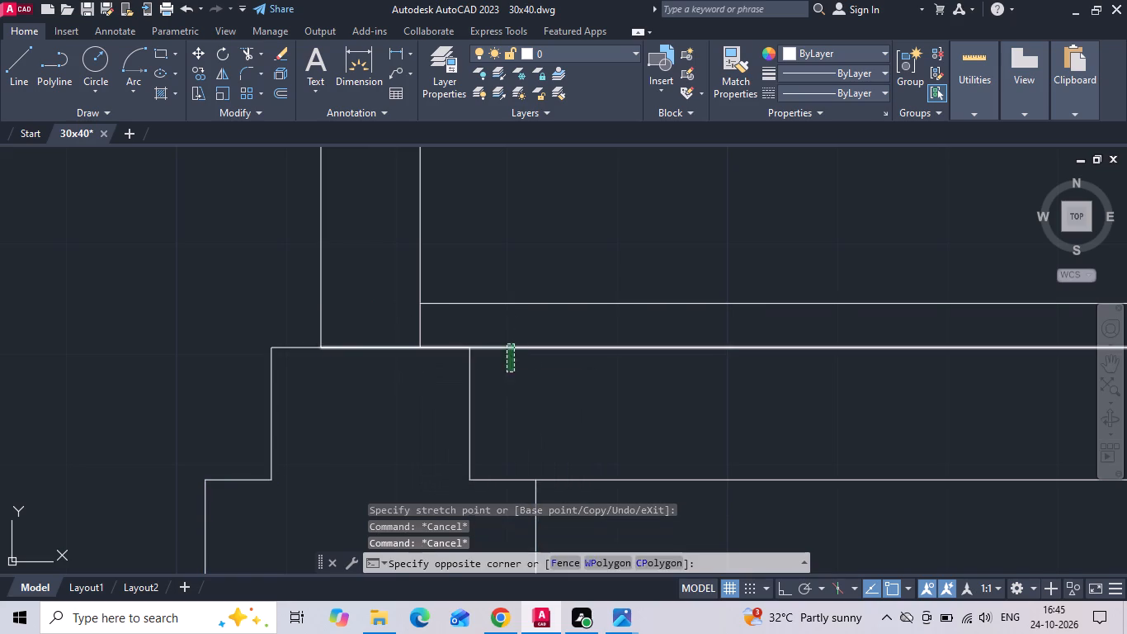
left_click(507, 372)
left_click(321, 349)
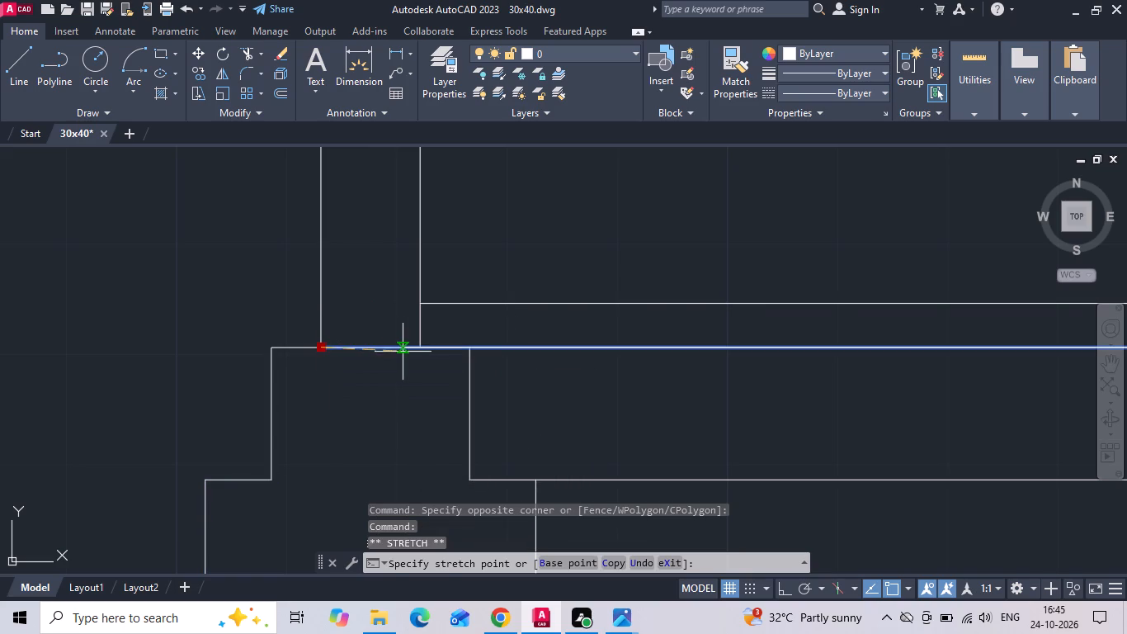
left_click(423, 347)
key("Escape")
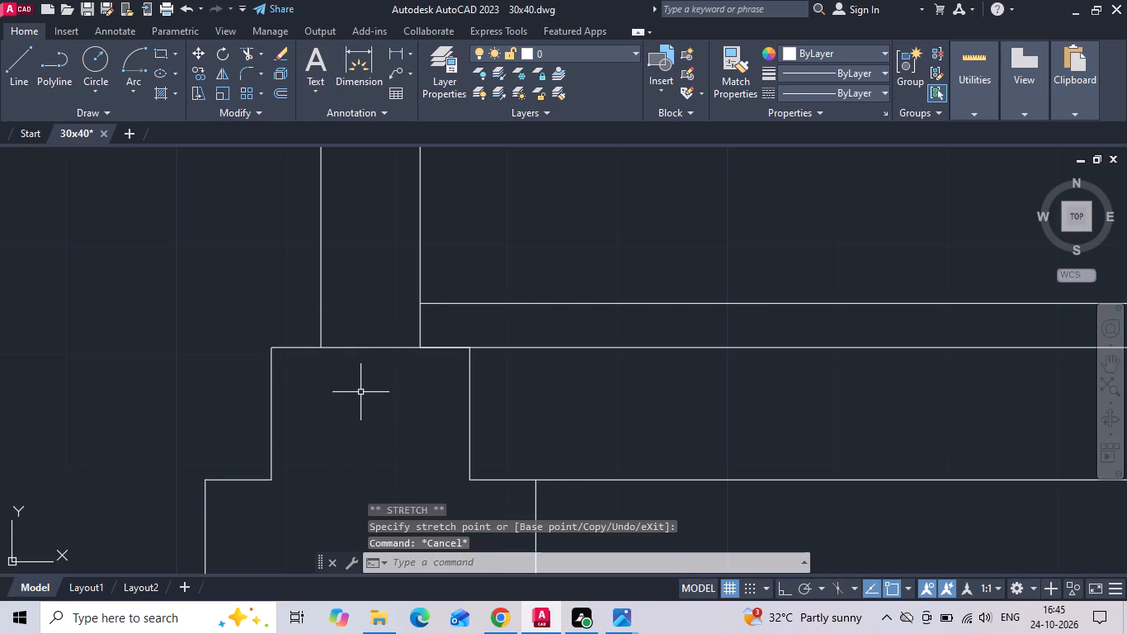
Trim the left footing's top edge between the two faces of the left outer wall.
type("TR")
key("space")
left_click_drag(359, 393, 354, 308)
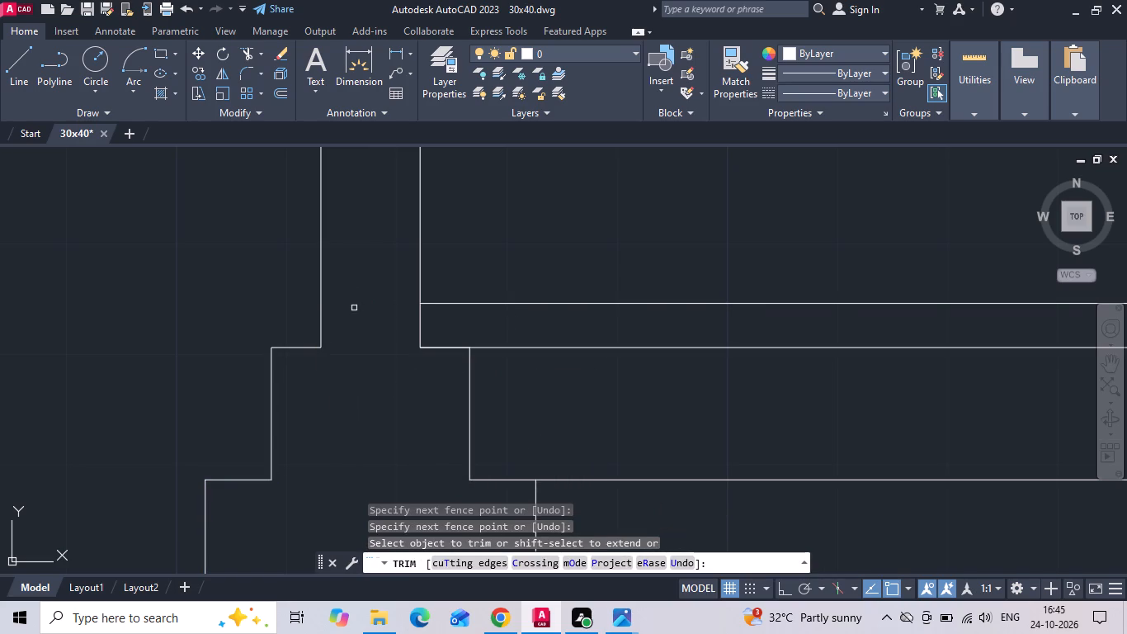
key("Escape")
left_click_drag(359, 330, 423, 365)
left_click(491, 371)
key("Escape")
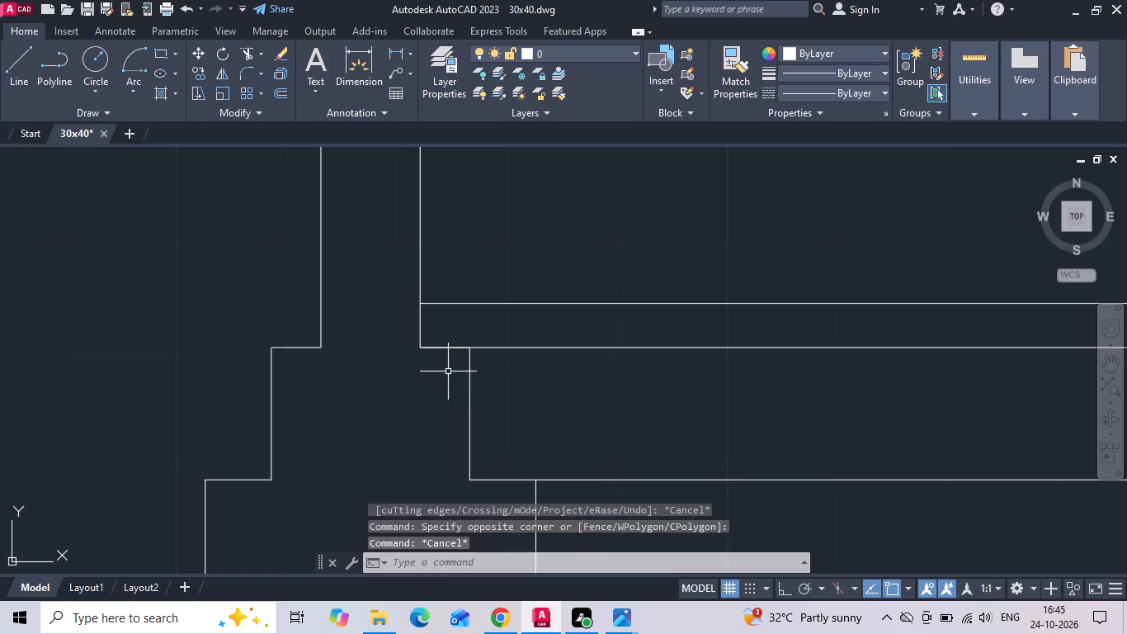
Save the drawing.
key("ctrl+s")
key("ctrl+s")
key("ctrl+s")
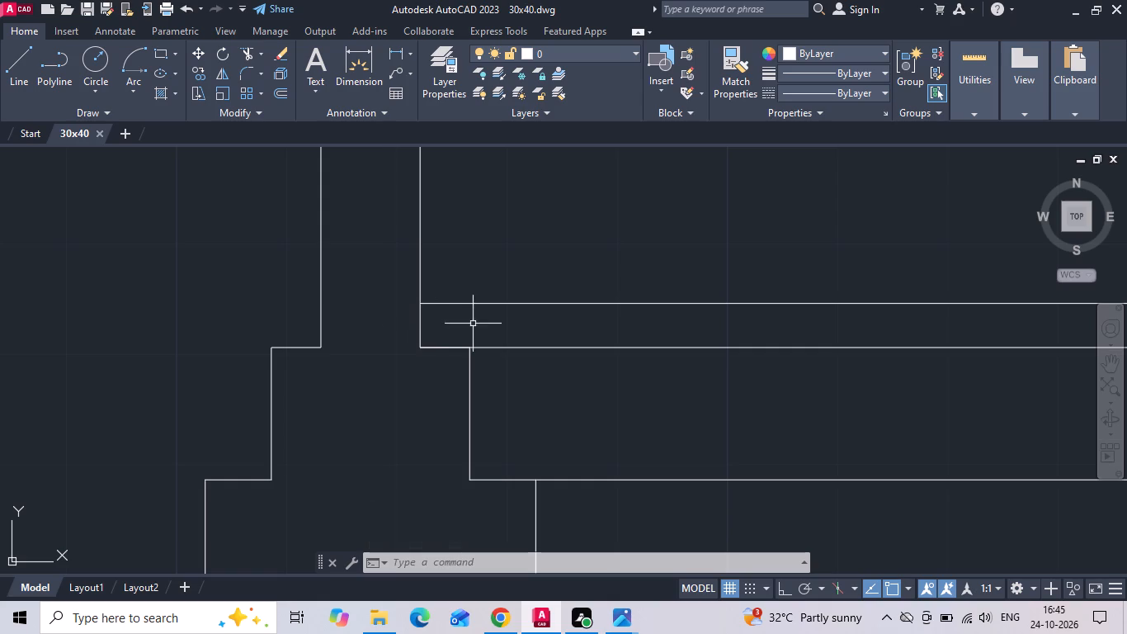
Copy the floor plan above the drawn section, including its section line and arrows, horizontally to the right of the section reference image, with Ortho on.
scroll(481, 321, "down", 3)
scroll(353, 427, "down", 3)
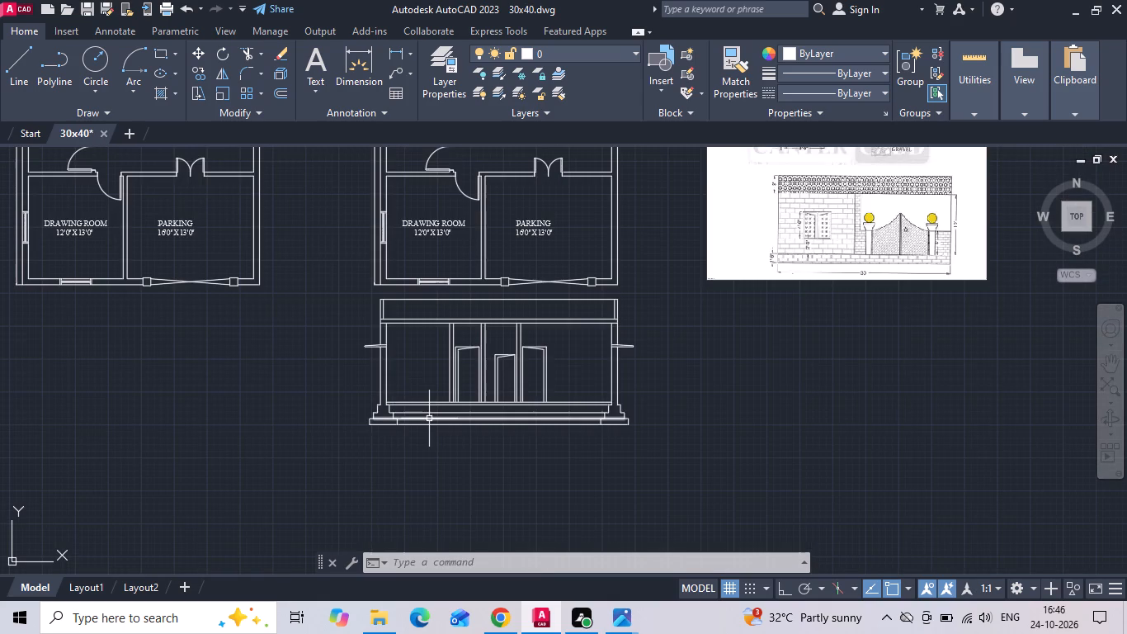
scroll(464, 438, "down", 1)
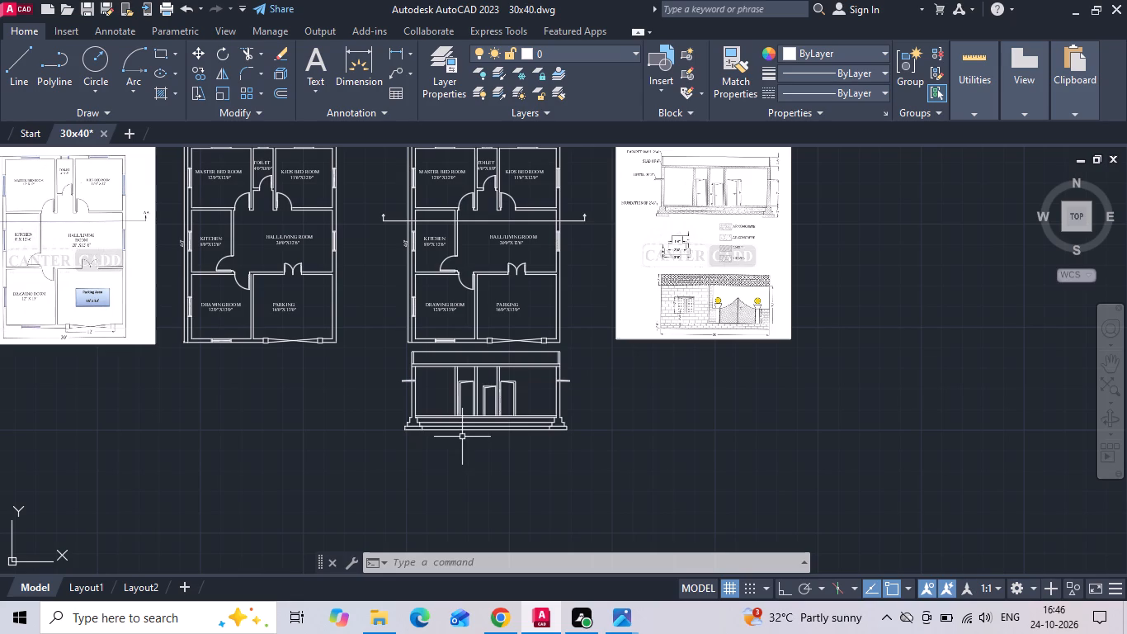
scroll(461, 440, "down", 1)
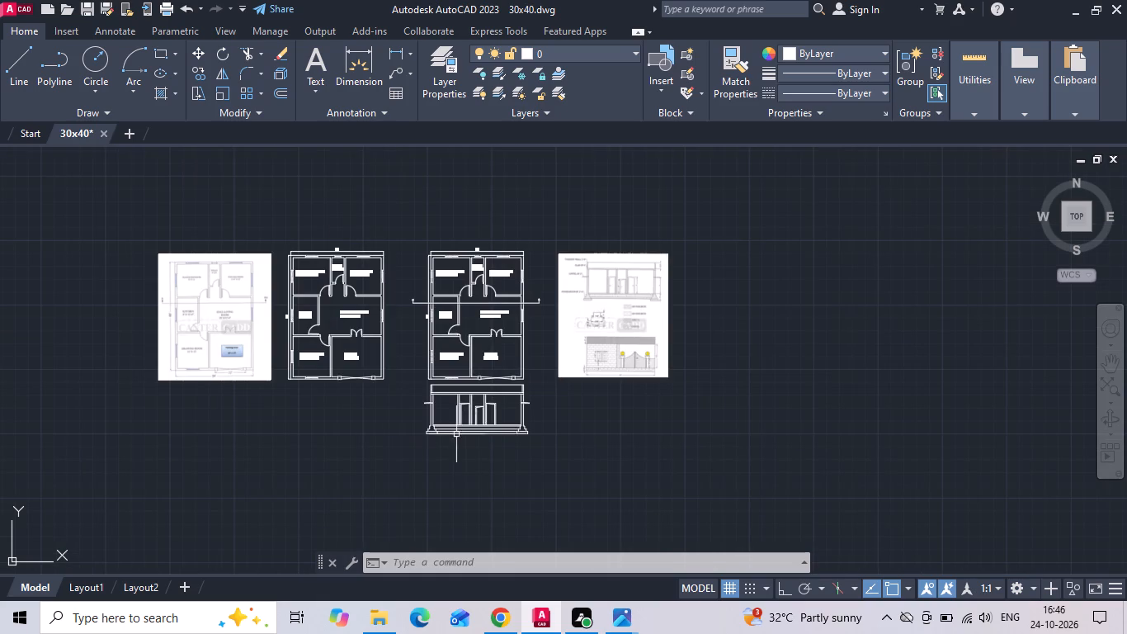
scroll(453, 387, "up", 1)
left_click(396, 381)
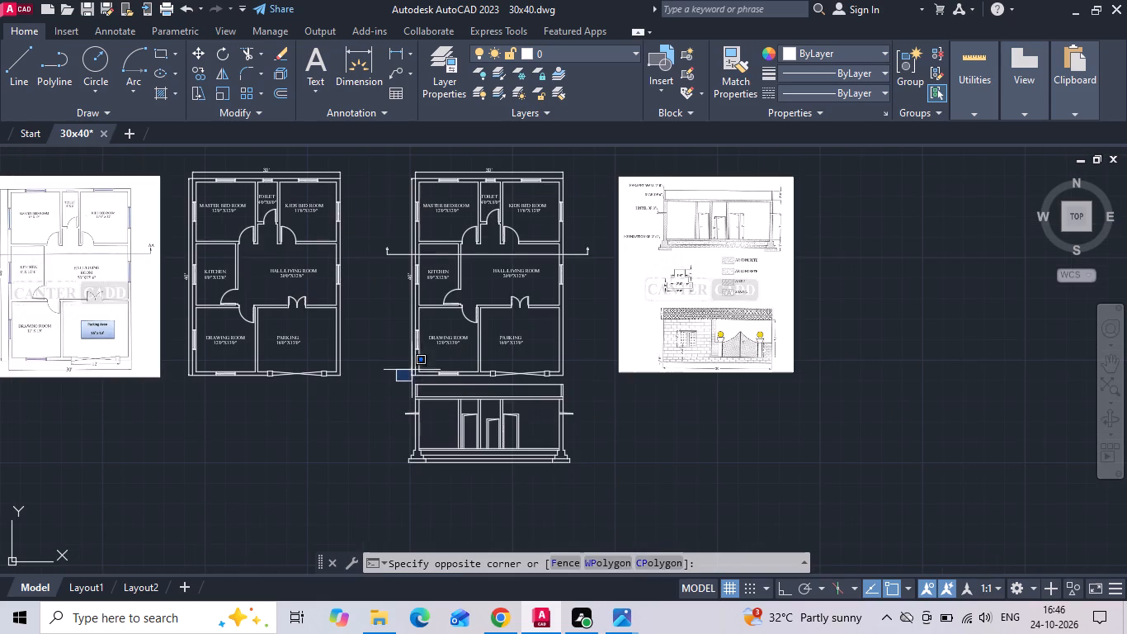
left_click(594, 160)
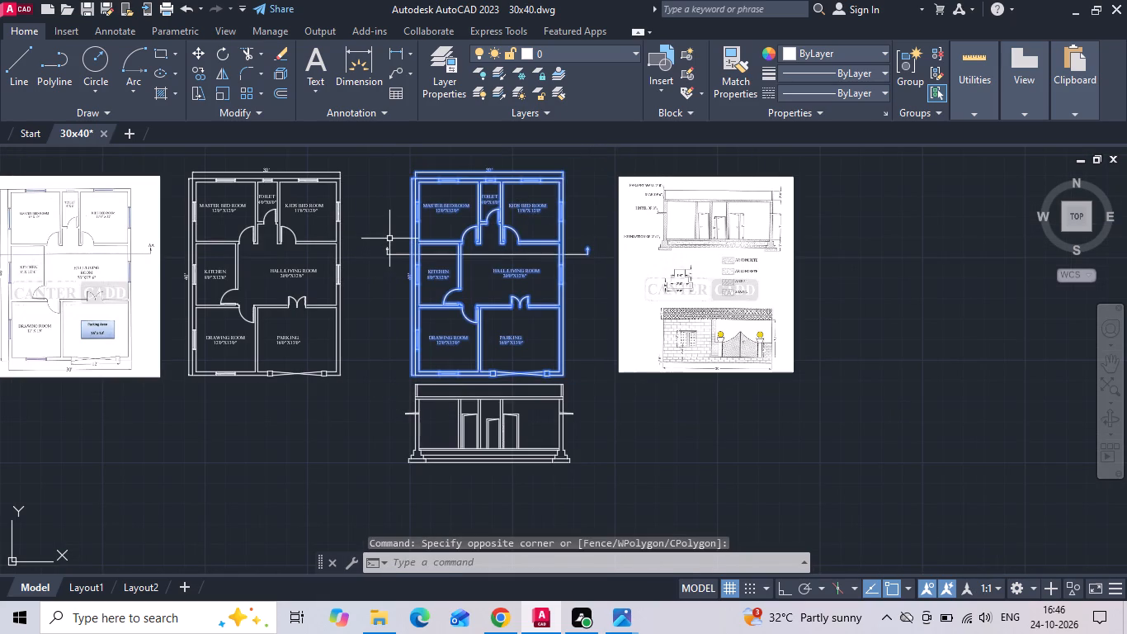
left_click_drag(395, 225, 389, 245)
left_click(376, 286)
right_click(376, 286)
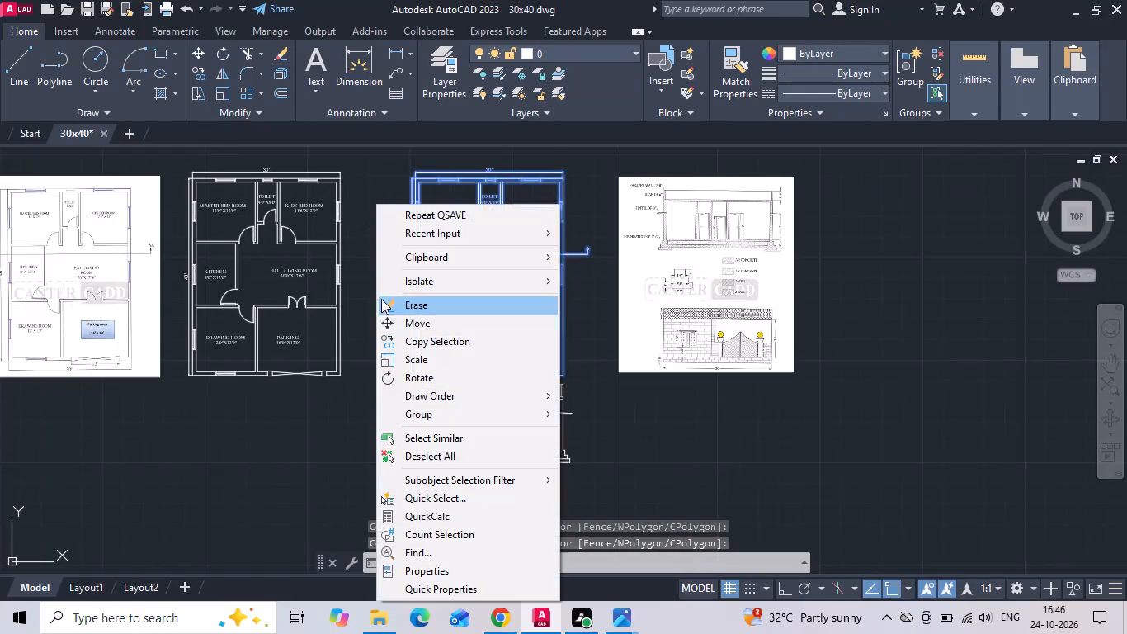
left_click(409, 341)
scroll(422, 329, "down", 1)
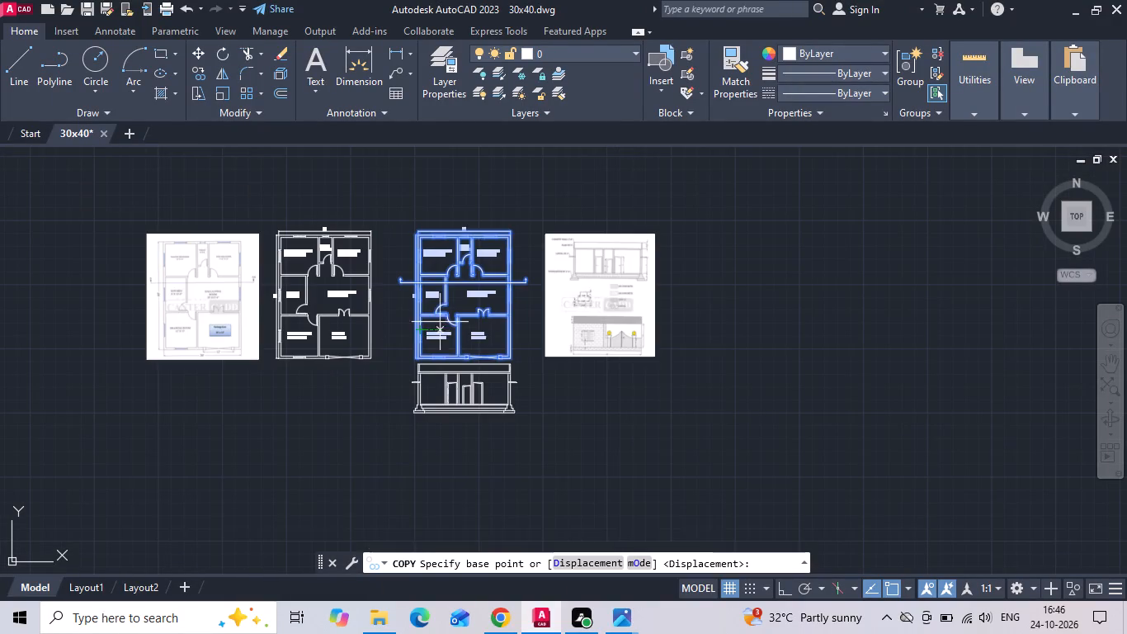
left_click_drag(451, 319, 459, 319)
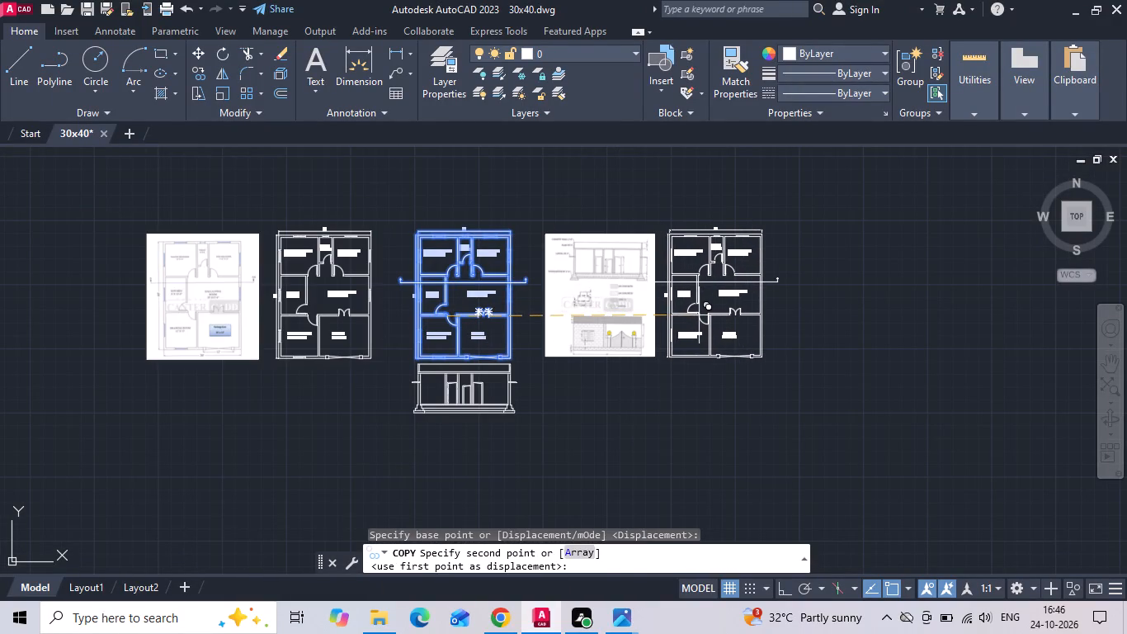
key("F8")
left_click(699, 315)
key("Escape")
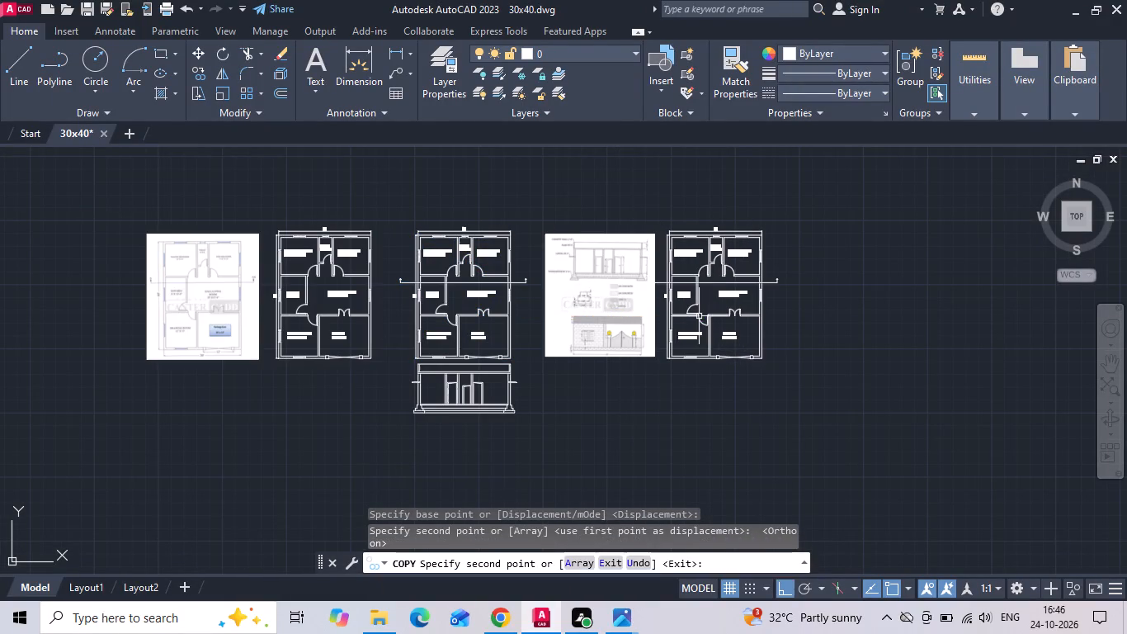
Save the drawing with the copied floor plan.
scroll(759, 252, "up", 2)
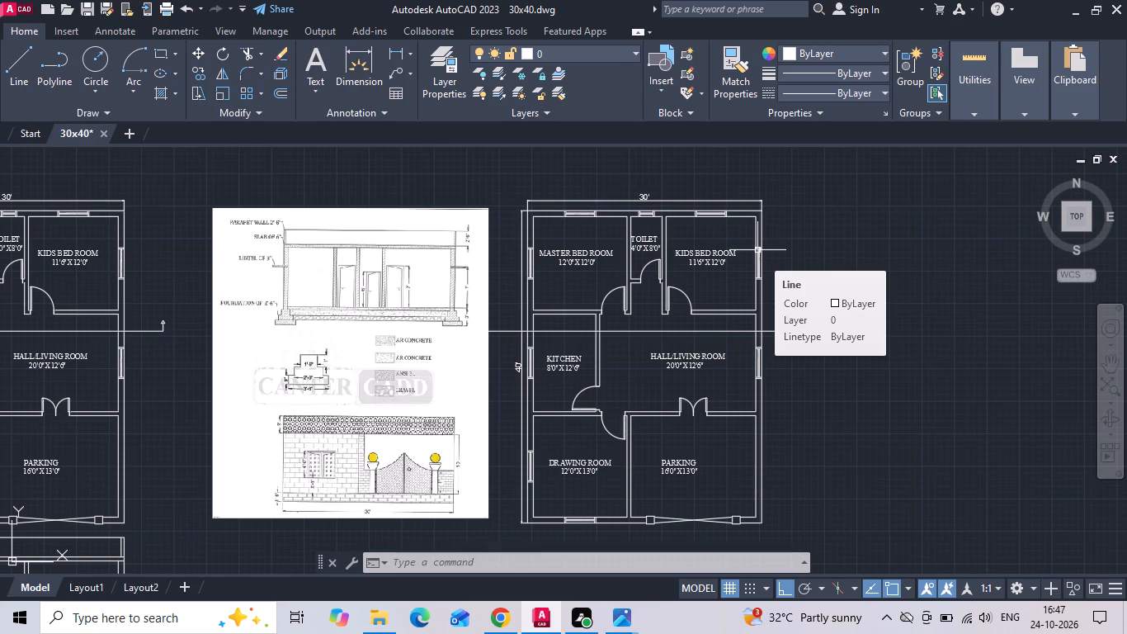
key("ctrl+s")
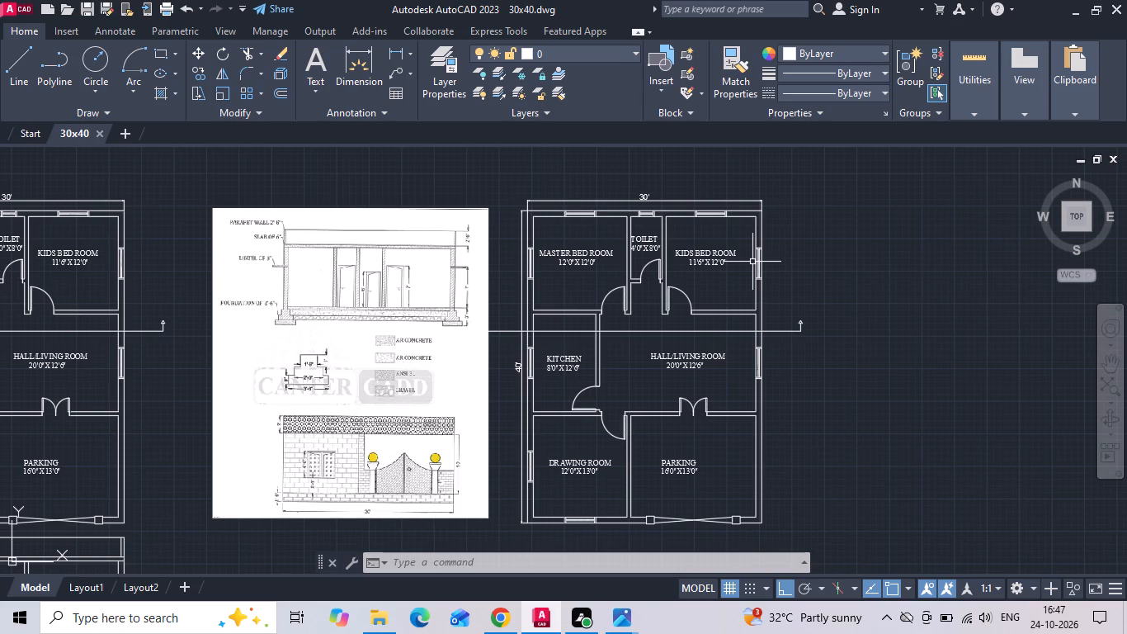
Draw a vertical line through the copied plan's master bedroom and drawing room, from the top outer wall line to the bottom outer wall line.
type("L")
key("space")
middle_click_drag(724, 239, 678, 318)
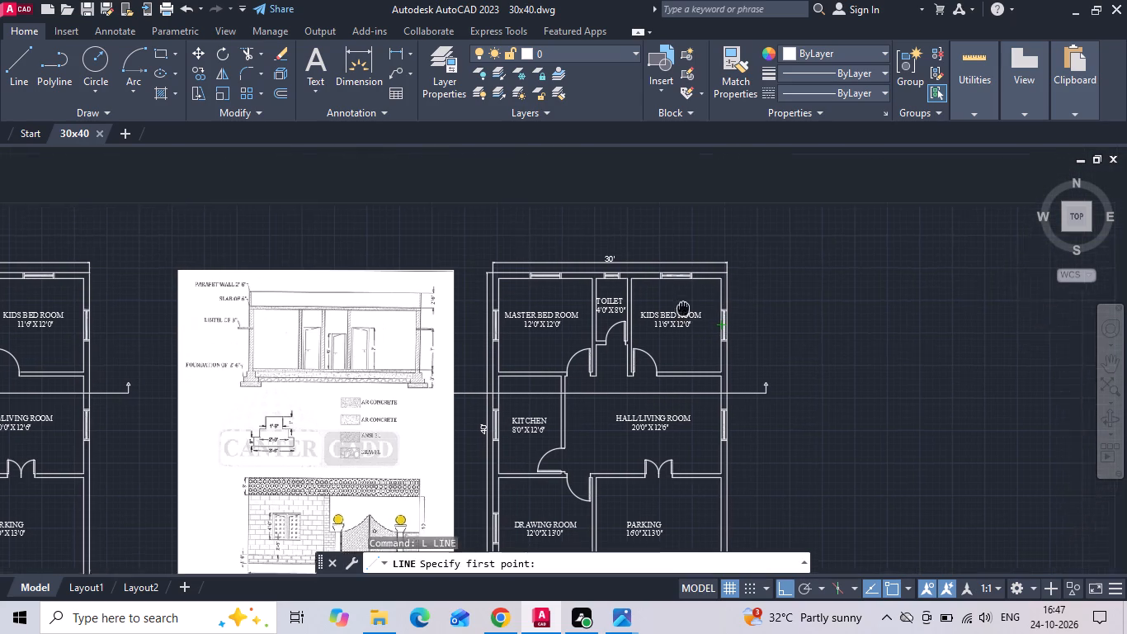
middle_click_drag(678, 318, 668, 333)
scroll(542, 368, "up", 2)
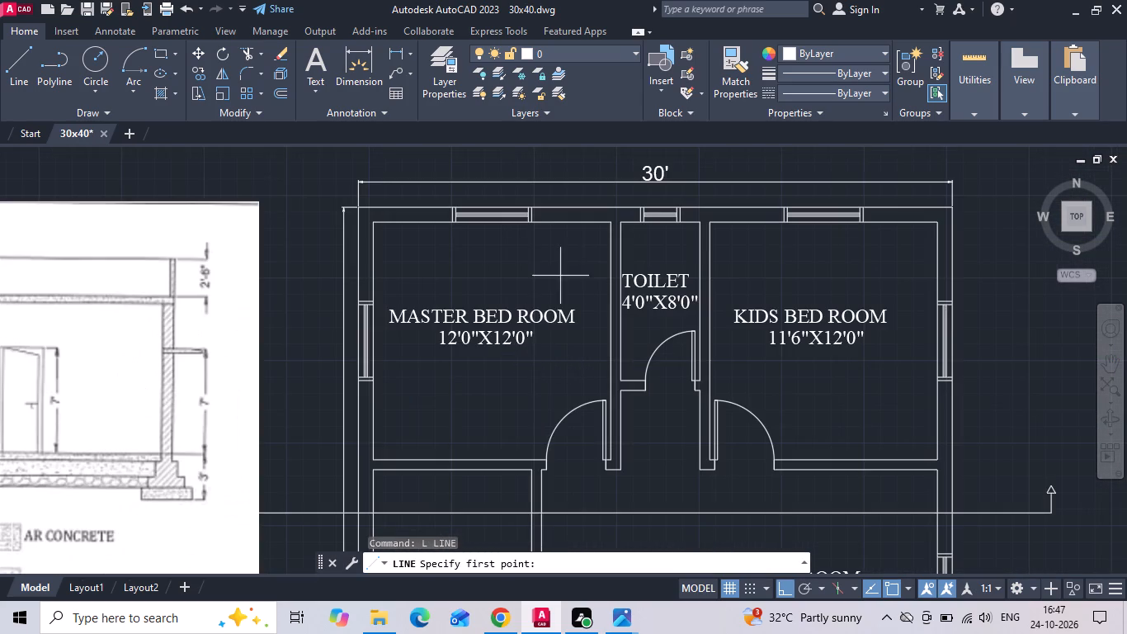
left_click(578, 210)
middle_click_drag(561, 404, 554, 337)
scroll(559, 311, "down", 1)
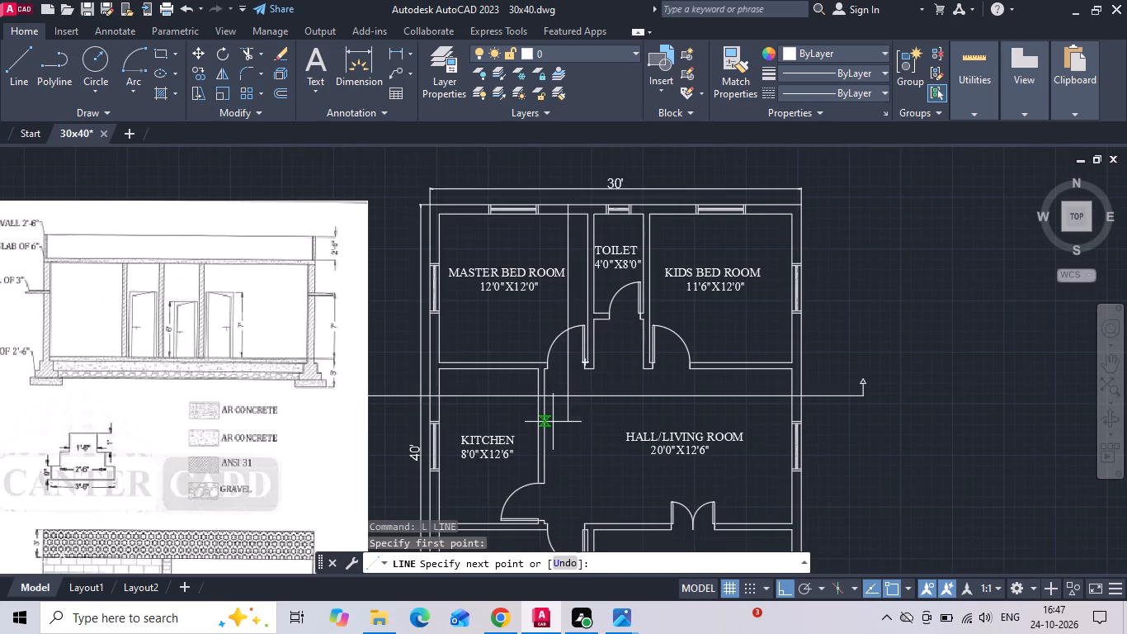
middle_click_drag(551, 419, 547, 300)
middle_click_drag(545, 428, 540, 325)
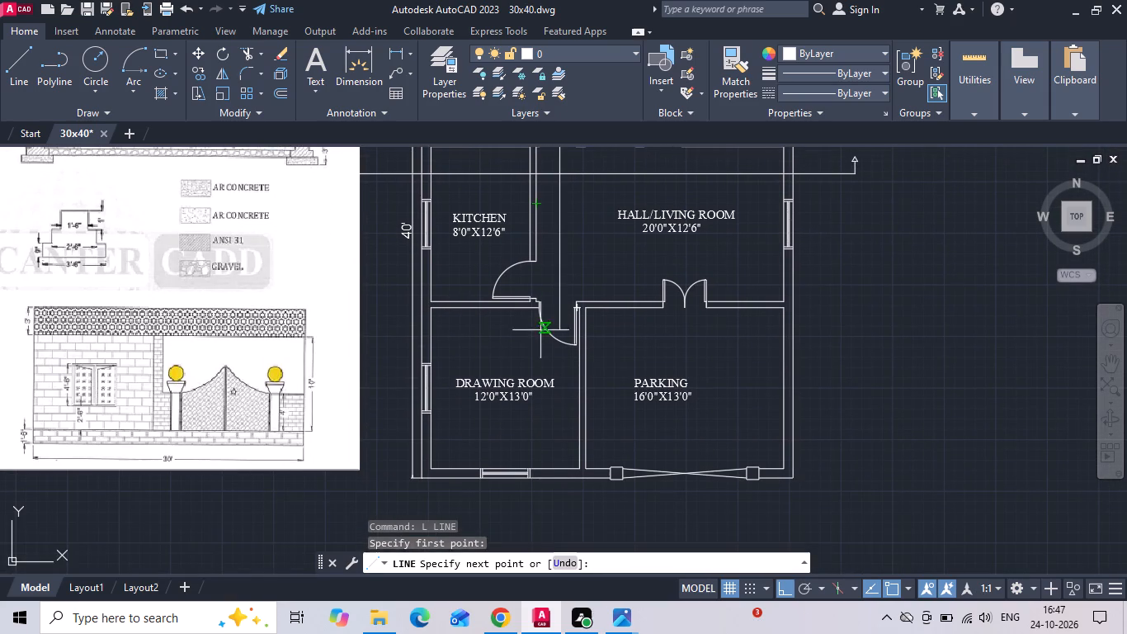
scroll(551, 497, "up", 2)
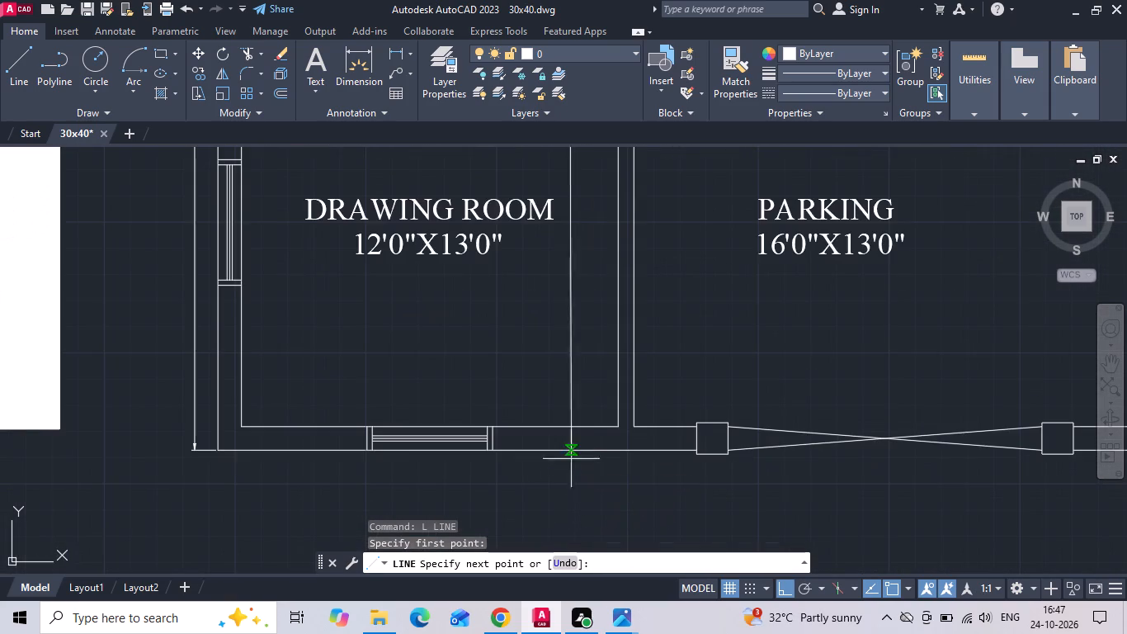
left_click(570, 455)
key("Escape")
Extend the vertical line's lower end 5' beyond the plan's bottom outer wall.
left_click(567, 446)
middle_click_drag(567, 423, 573, 313)
left_click_drag(569, 342, 570, 367)
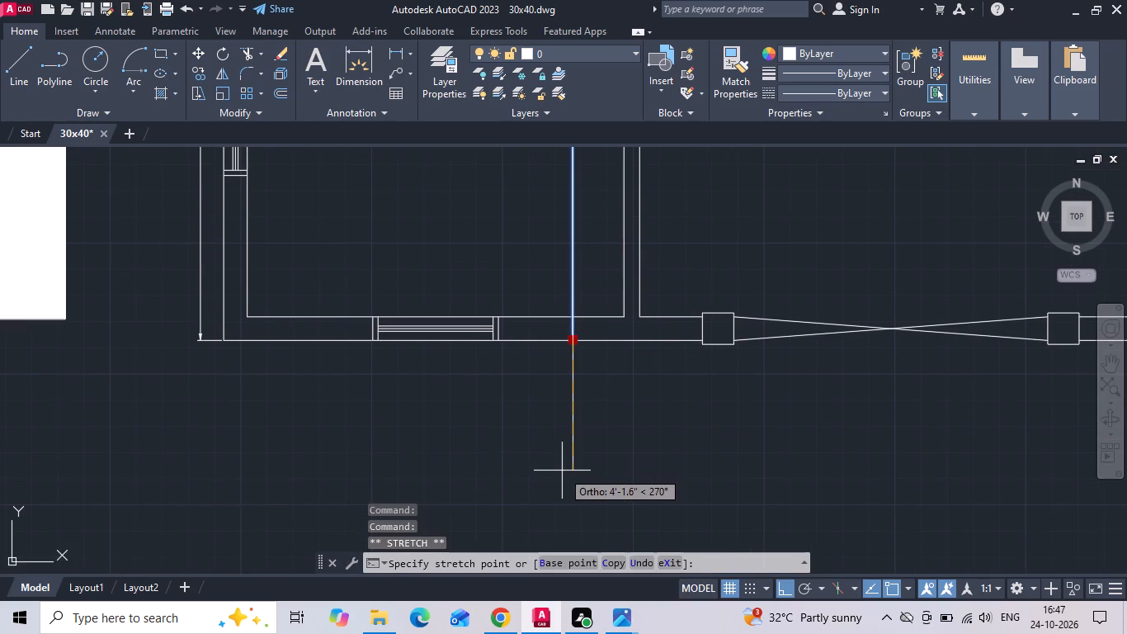
type("5'")
key("Return")
key("Escape")
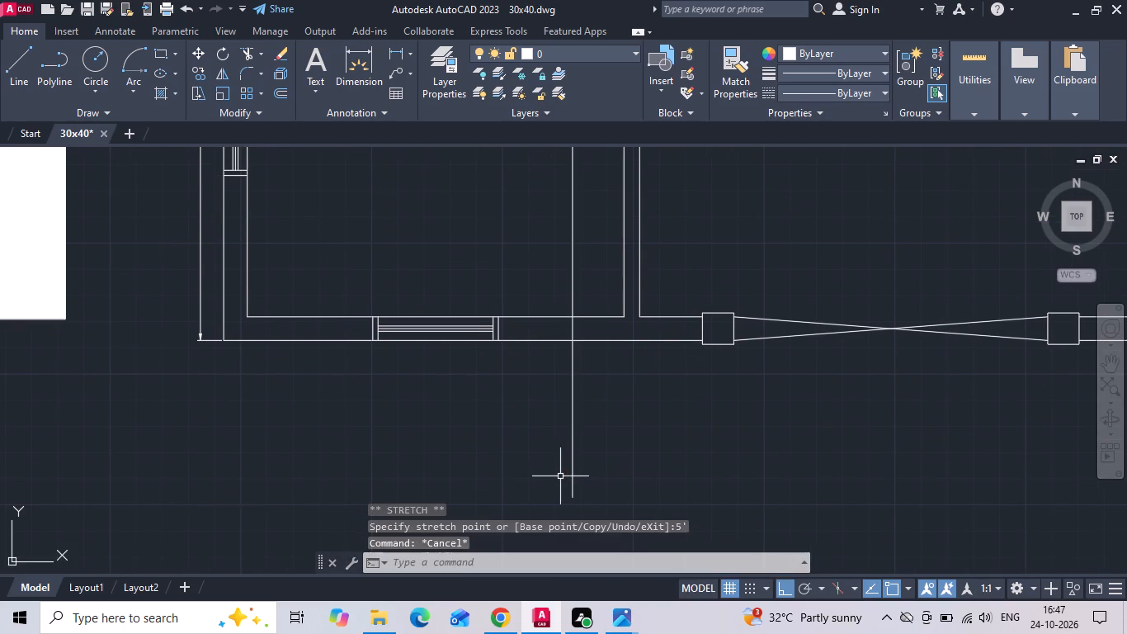
Extend the vertical line's upper end 5' beyond the plan's top outer wall.
scroll(559, 477, "down", 4)
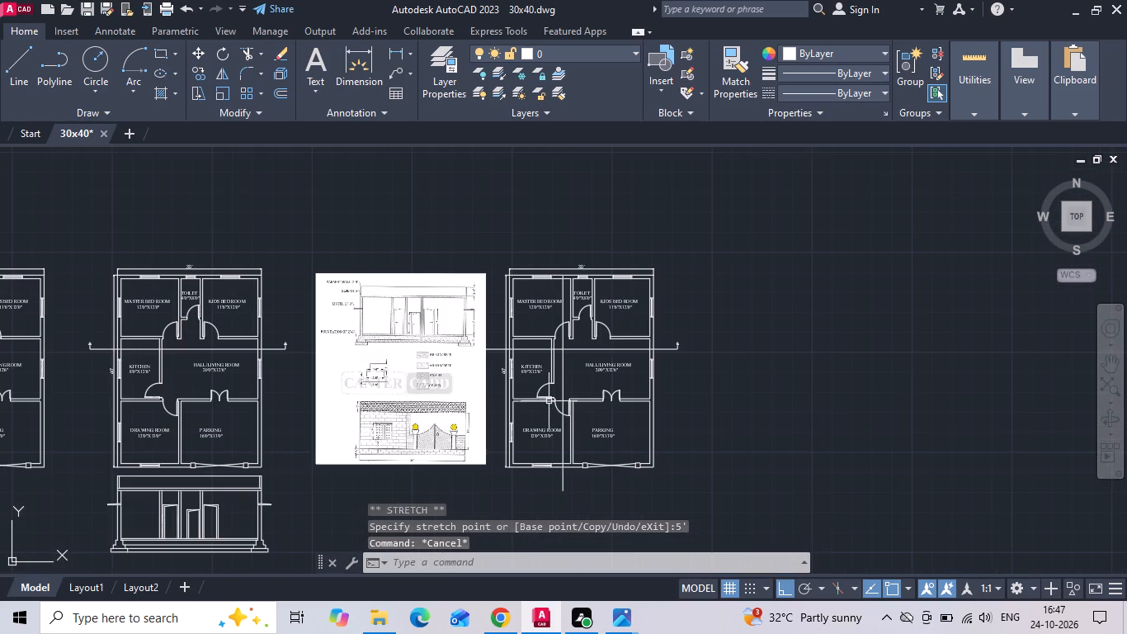
scroll(562, 259, "up", 4)
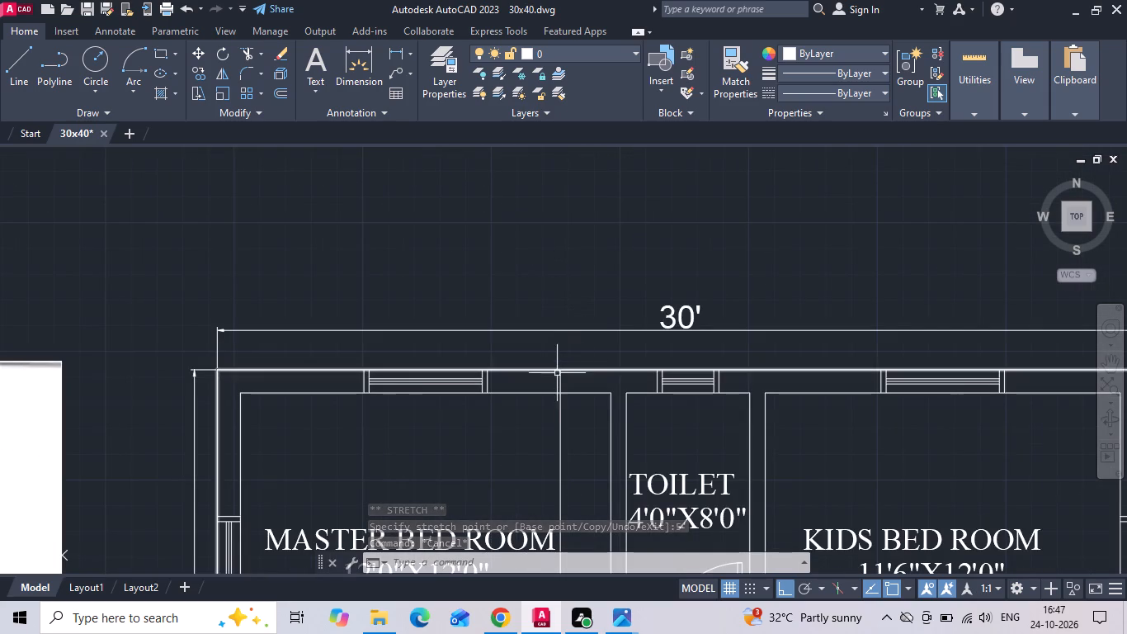
left_click(557, 381)
left_click(558, 381)
left_click(559, 384)
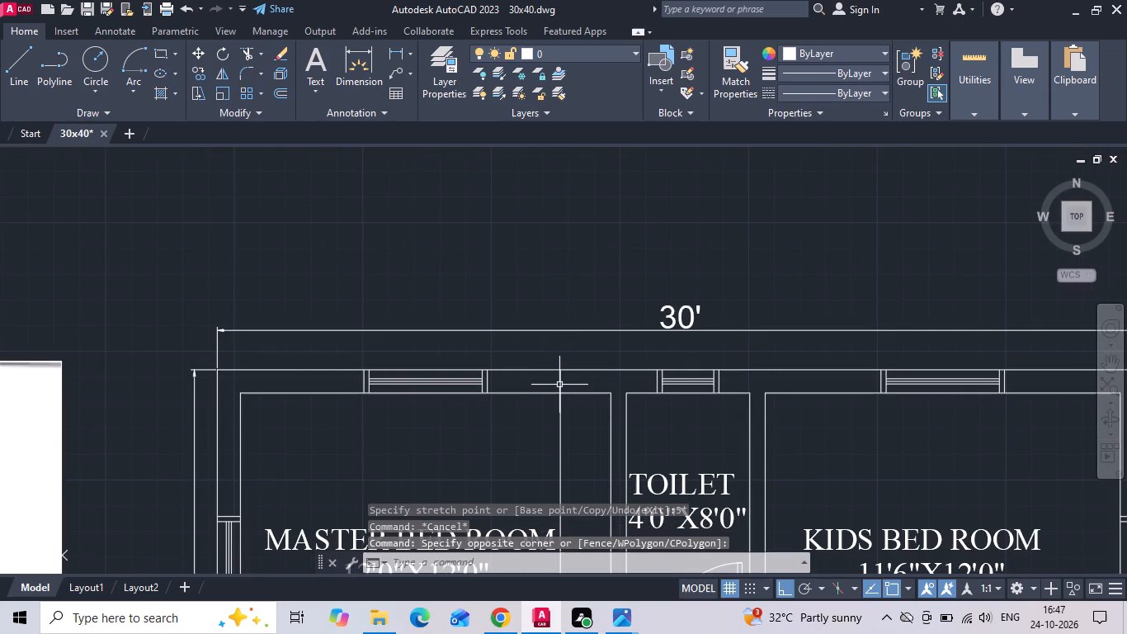
scroll(564, 364, "up", 1)
left_click(540, 368)
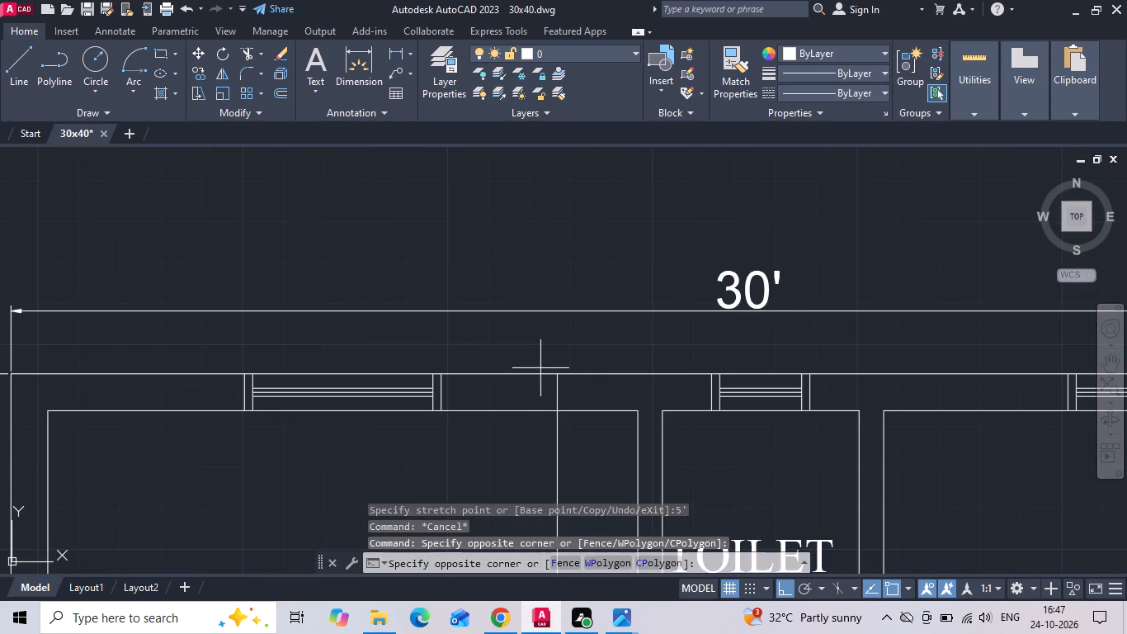
left_click(543, 360)
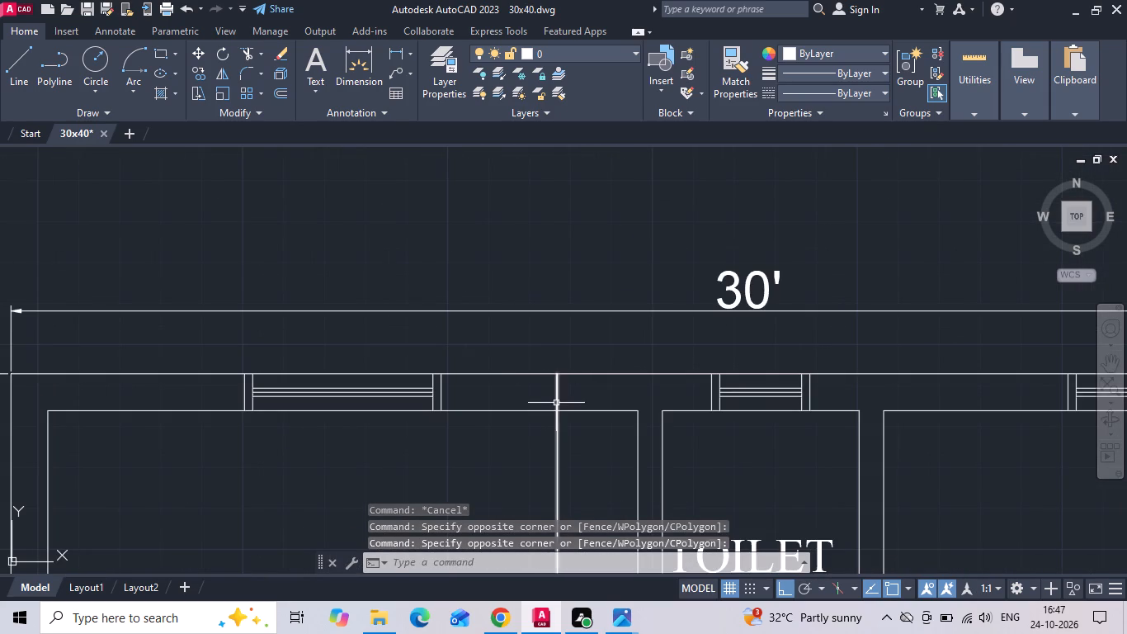
left_click(556, 403)
left_click_drag(554, 375, 555, 356)
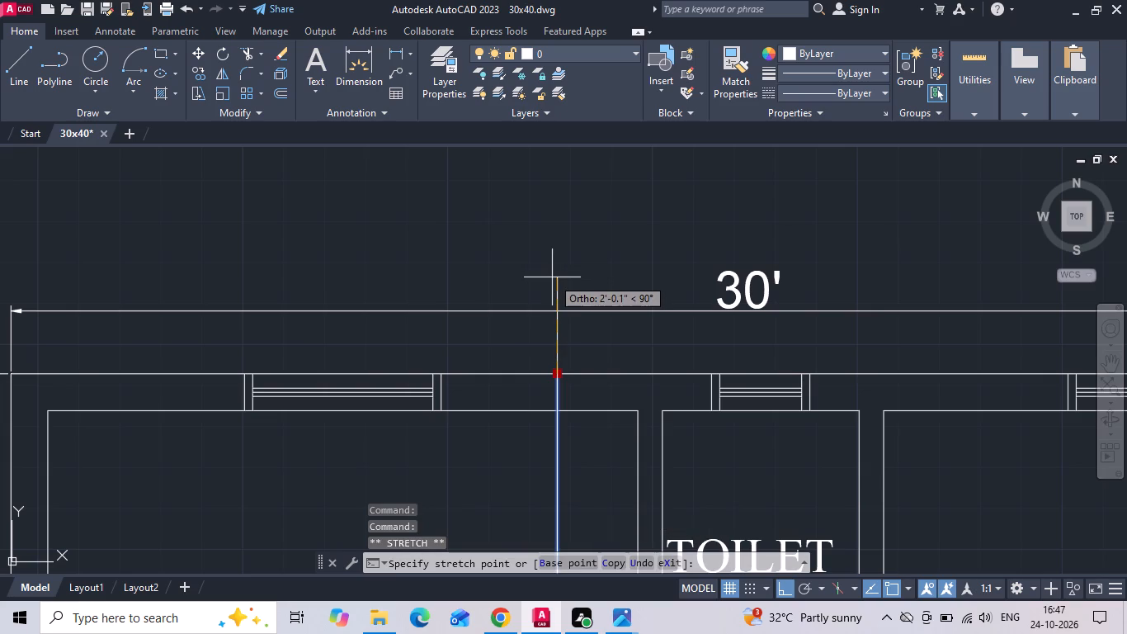
type("5'")
key("Return")
key("Escape")
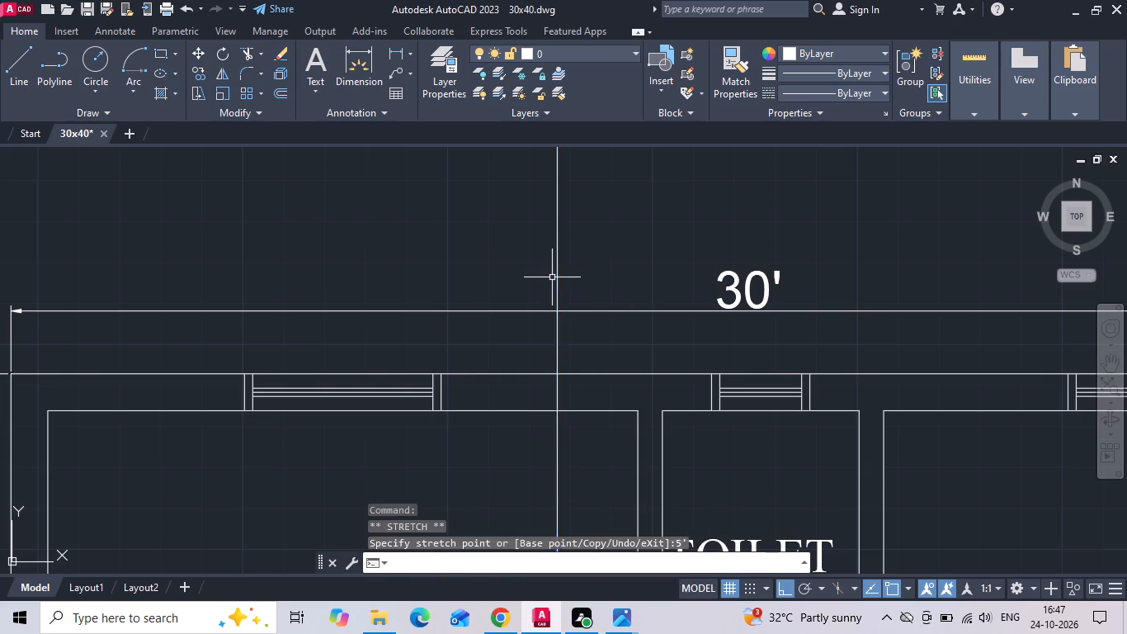
scroll(544, 279, "down", 3)
middle_click_drag(551, 315, 554, 297)
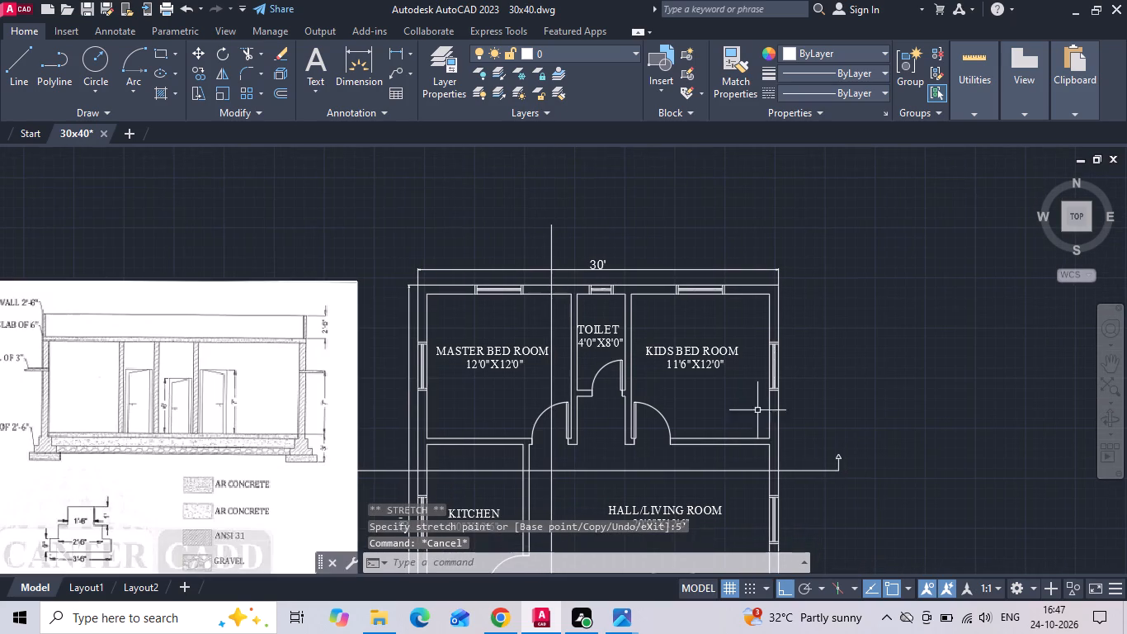
Copy the section arrow from the horizontal section line's right-hand end to a spot beside the vertical section line's upper end.
scroll(843, 445, "up", 1)
left_click(859, 480)
left_click(818, 447)
right_click(818, 447)
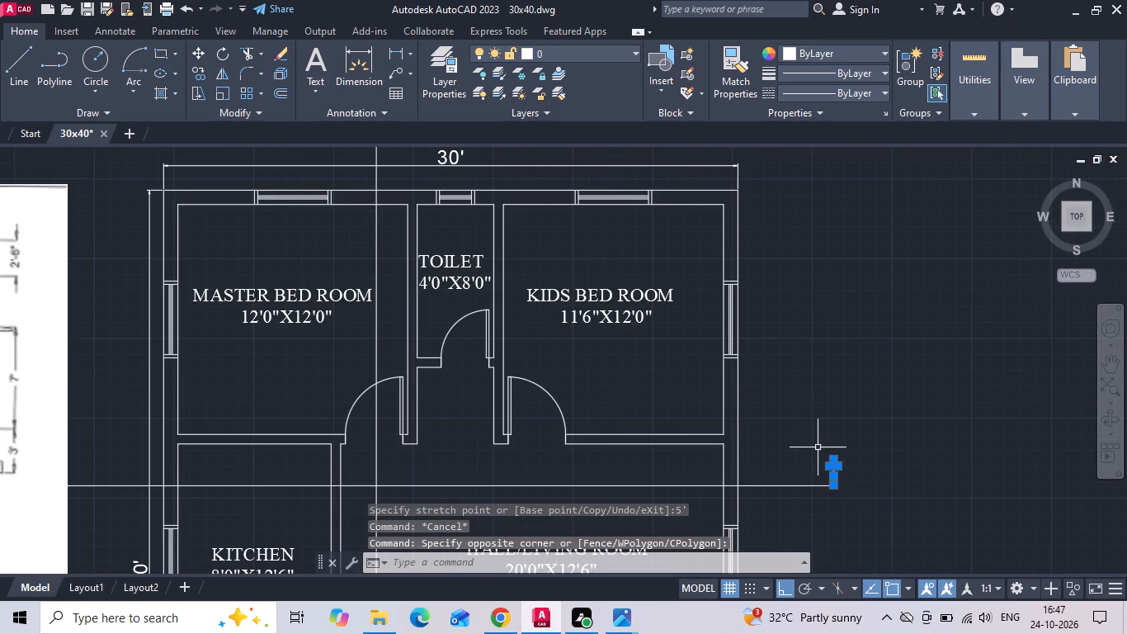
left_click(876, 187)
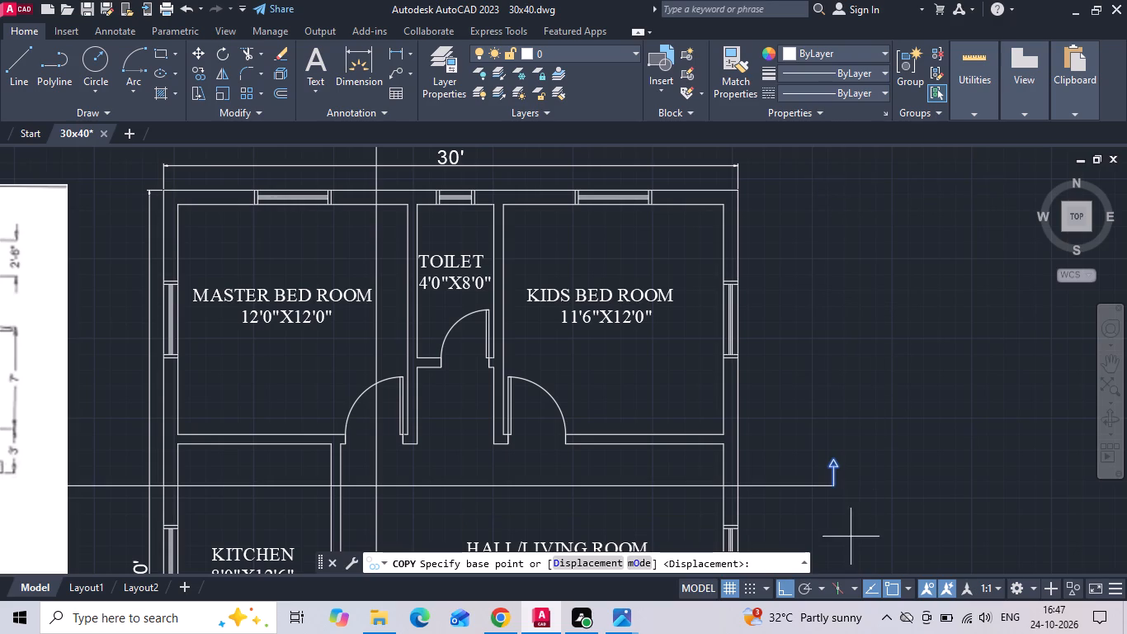
left_click(840, 485)
scroll(838, 492, "down", 1)
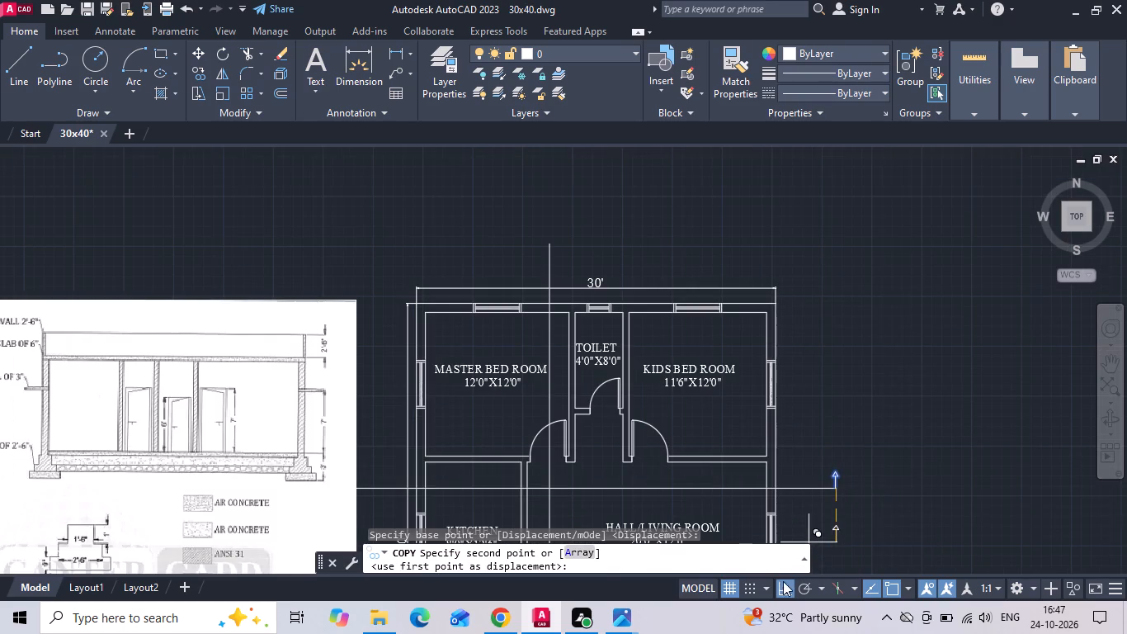
left_click(783, 584)
scroll(547, 248, "up", 4)
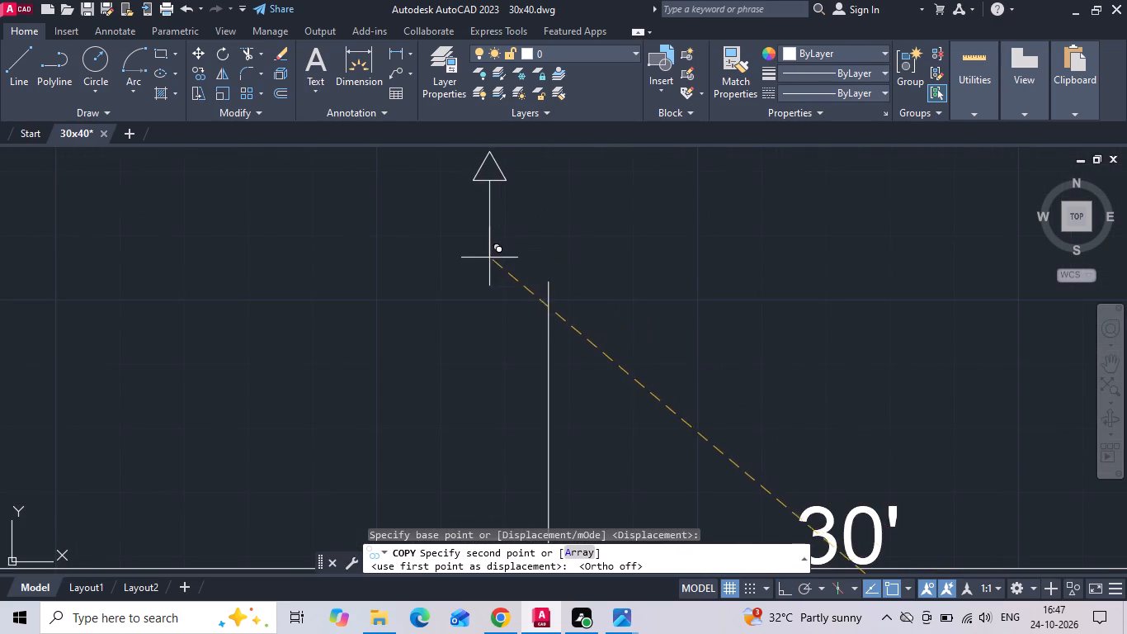
middle_click_drag(493, 273, 494, 343)
scroll(514, 371, "up", 1)
left_click(488, 426)
key("Escape")
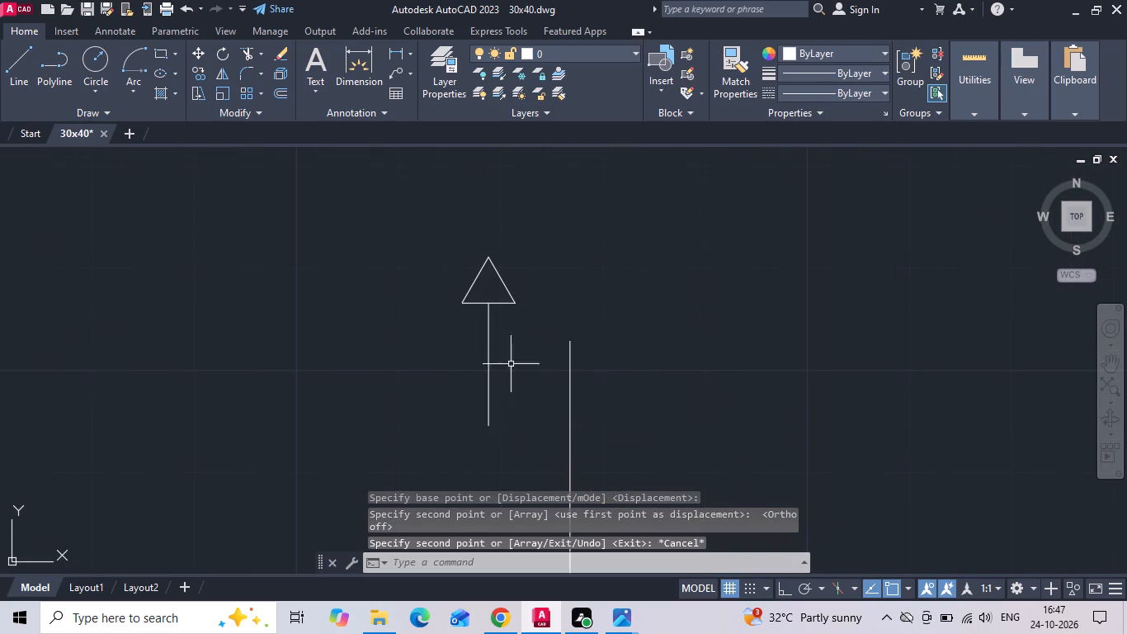
Rotate the copied section arrow 90° counterclockwise so that it points left.
left_click(530, 296)
left_click(443, 363)
right_click(443, 363)
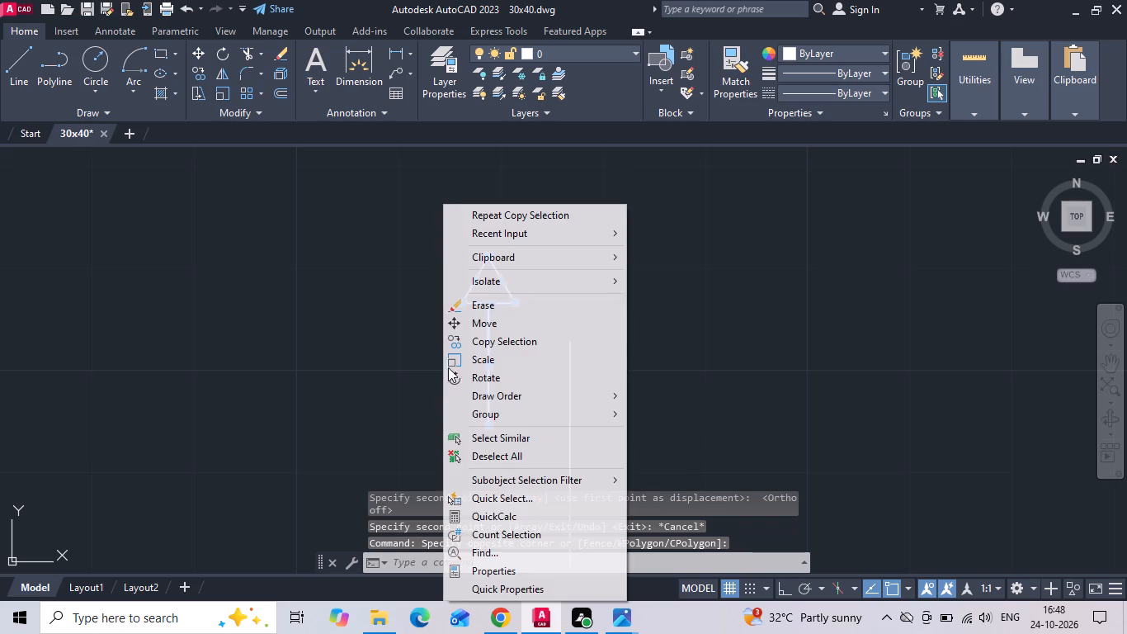
left_click(461, 376)
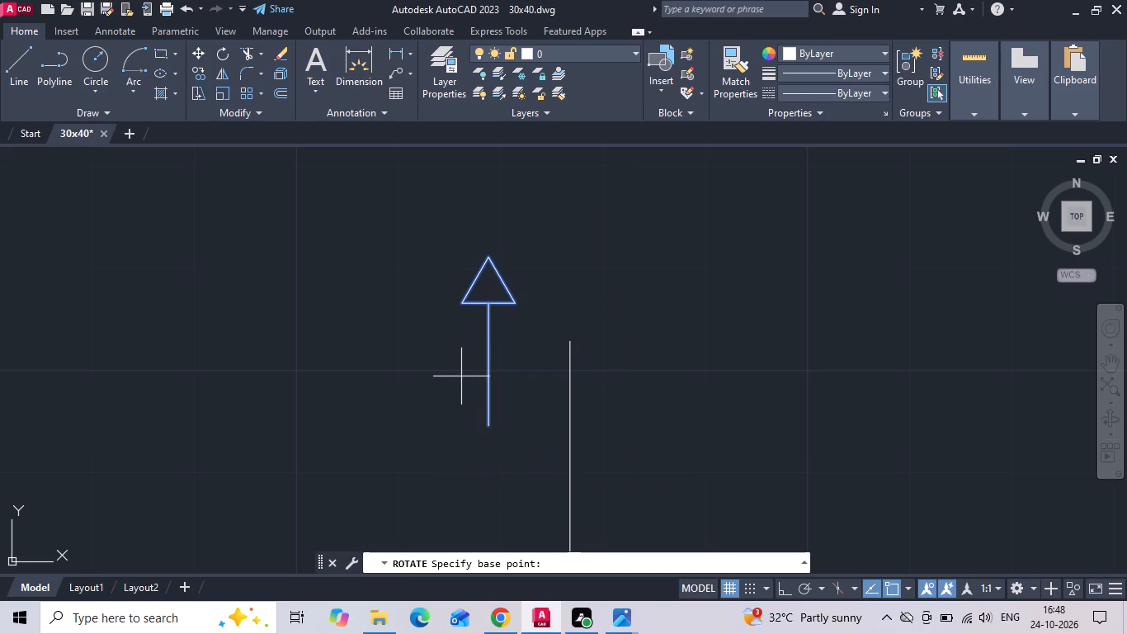
key("F8")
left_click(464, 371)
left_click(476, 338)
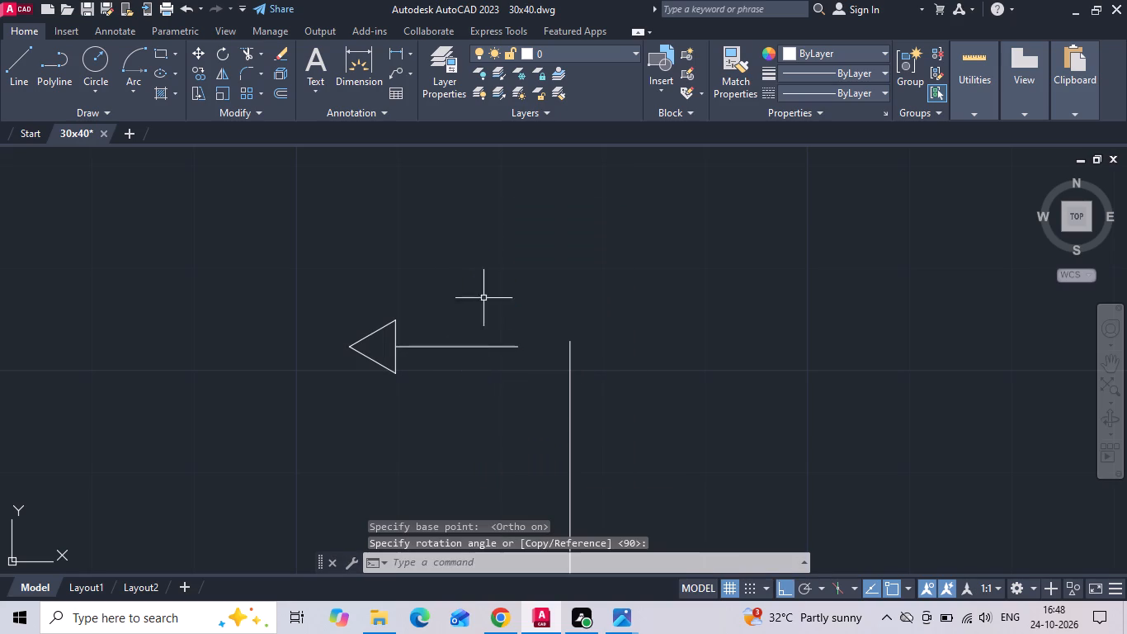
Move the rotated arrow so its tail end meets the upper end of the vertical section line.
left_click_drag(506, 239, 500, 296)
left_click(318, 423)
right_click(318, 423)
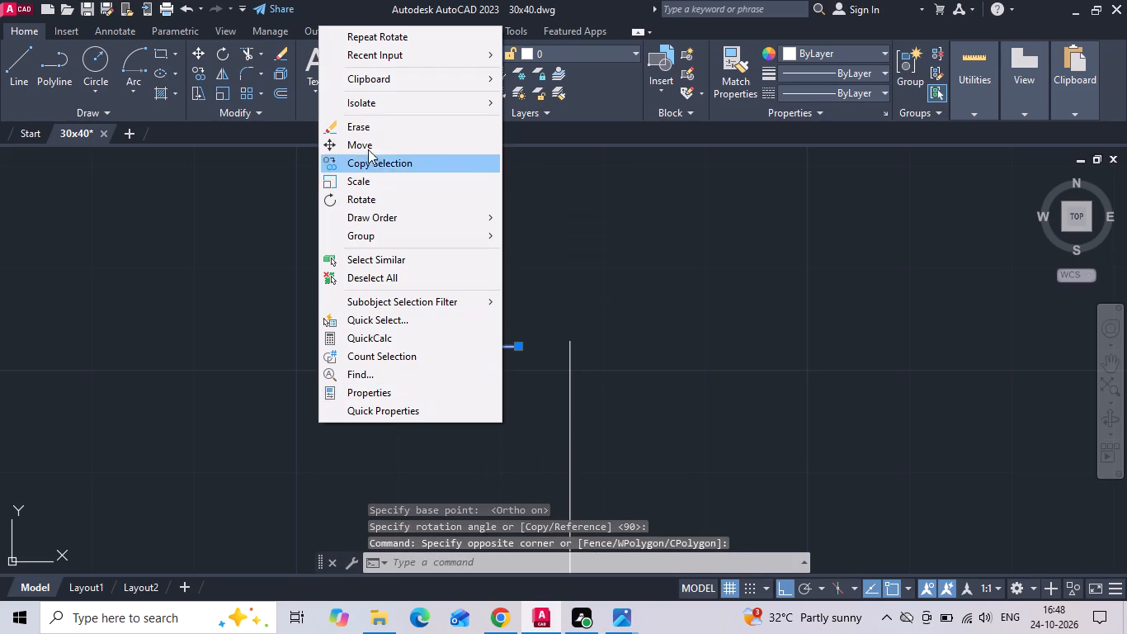
left_click(371, 143)
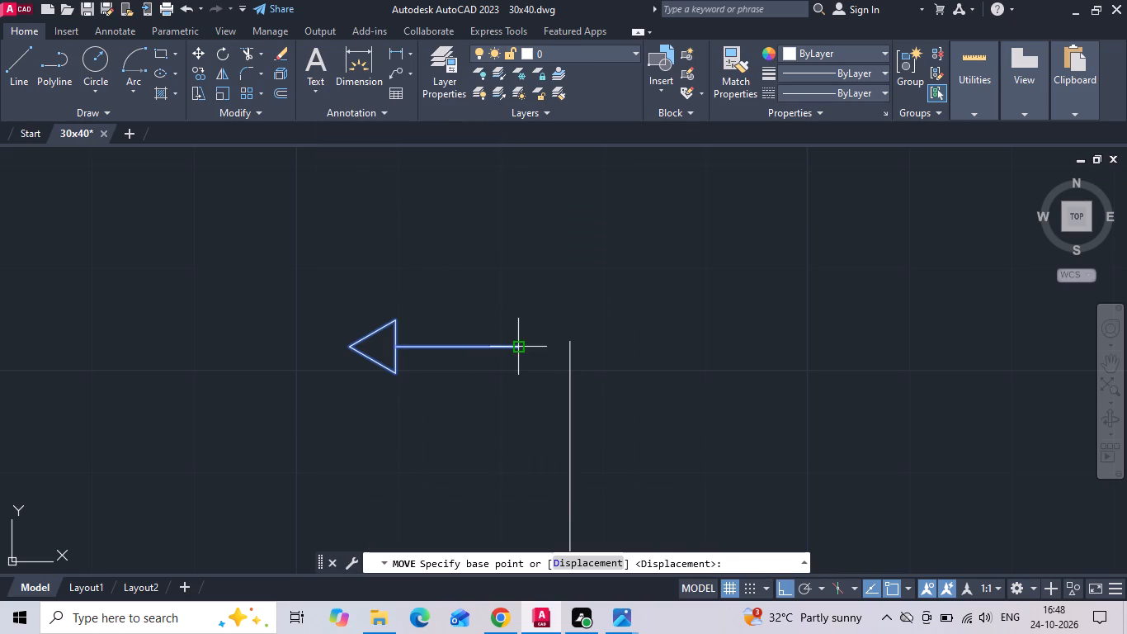
left_click(519, 348)
left_click(569, 336)
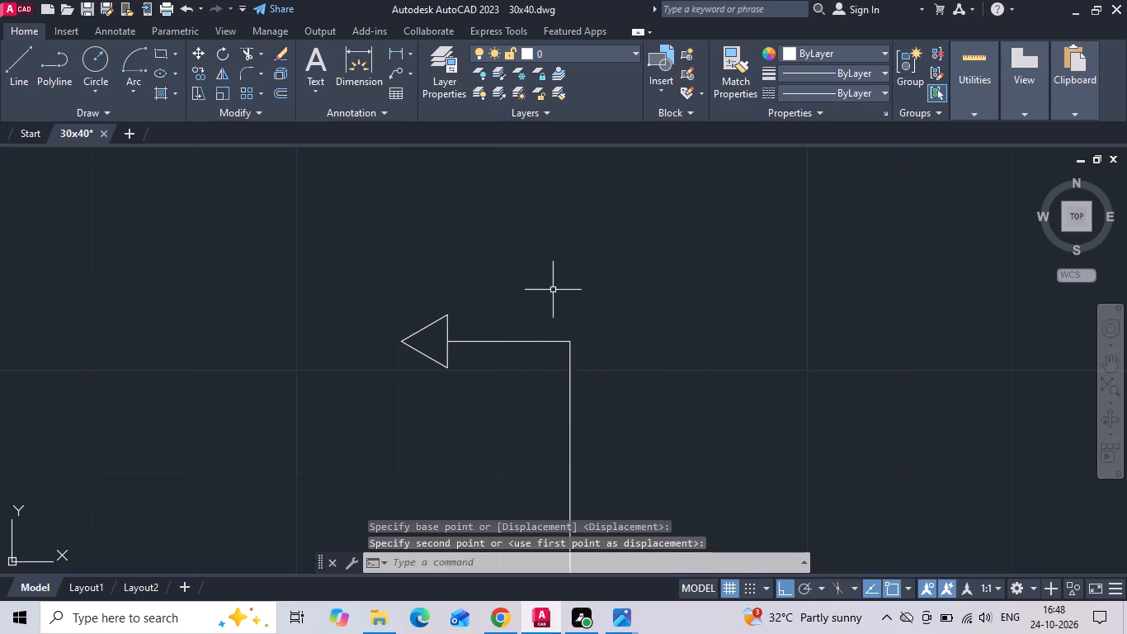
Copy the left-pointing arrow from the vertical section line's upper end to its lower end, below the drawing room.
left_click_drag(541, 265, 526, 285)
left_click(364, 416)
right_click(319, 243)
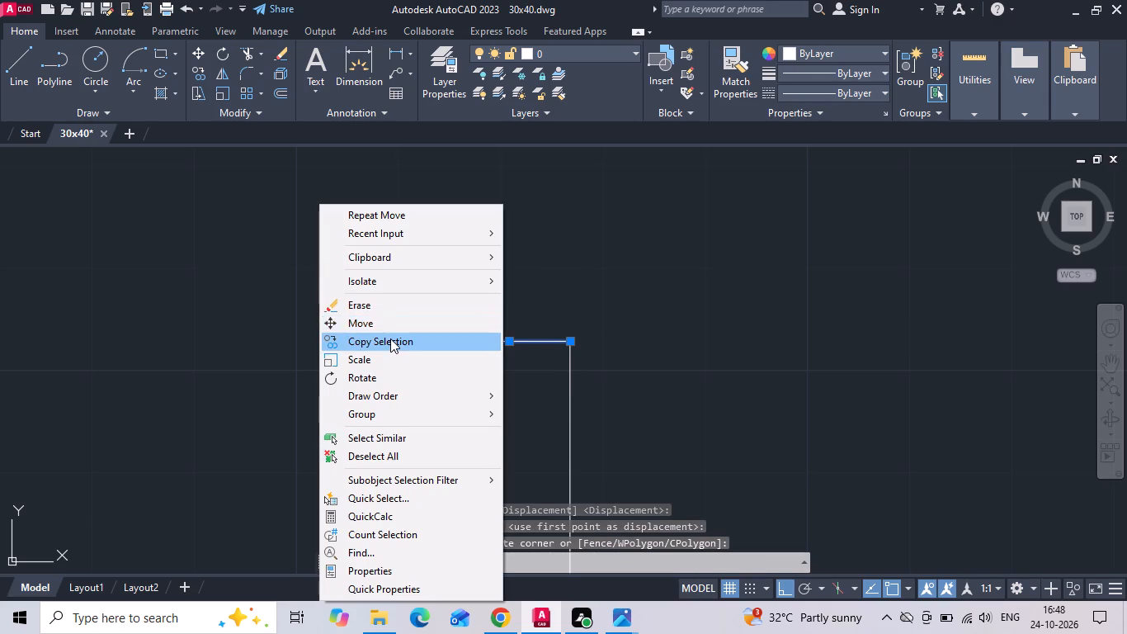
left_click(390, 339)
left_click(569, 342)
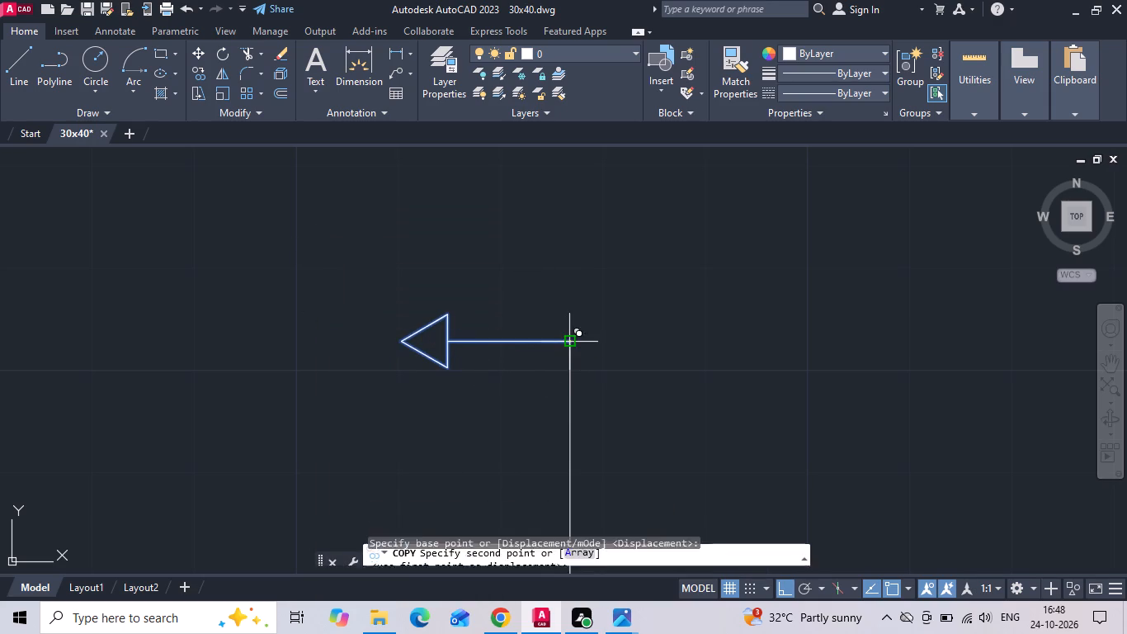
scroll(525, 215, "down", 6)
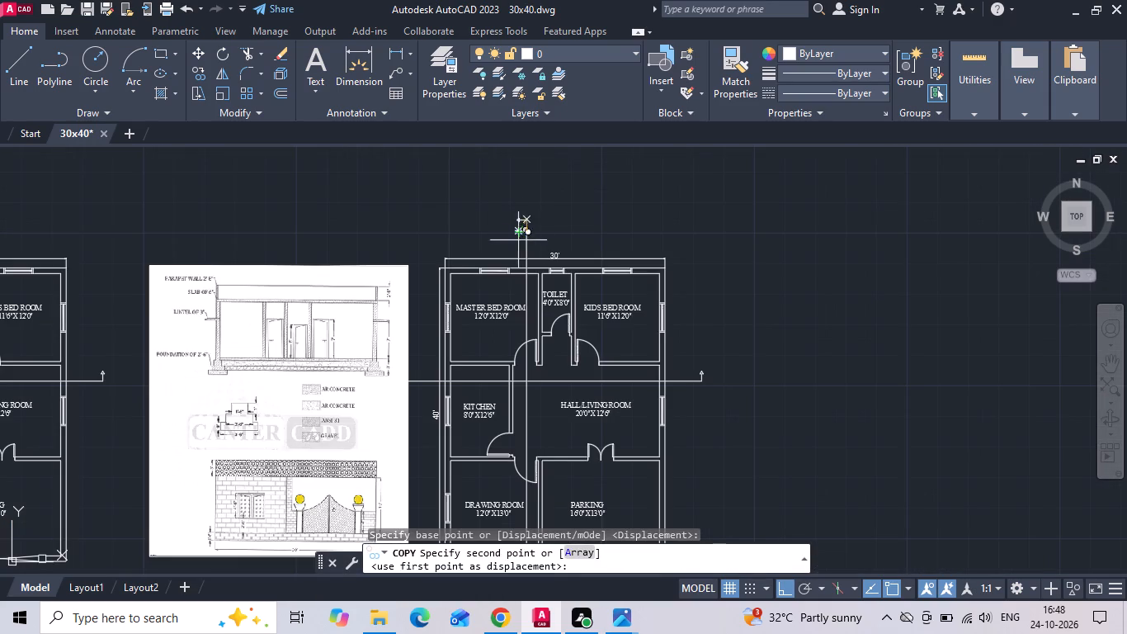
middle_click_drag(502, 331, 500, 254)
scroll(501, 315, "down", 1)
scroll(507, 387, "up", 3)
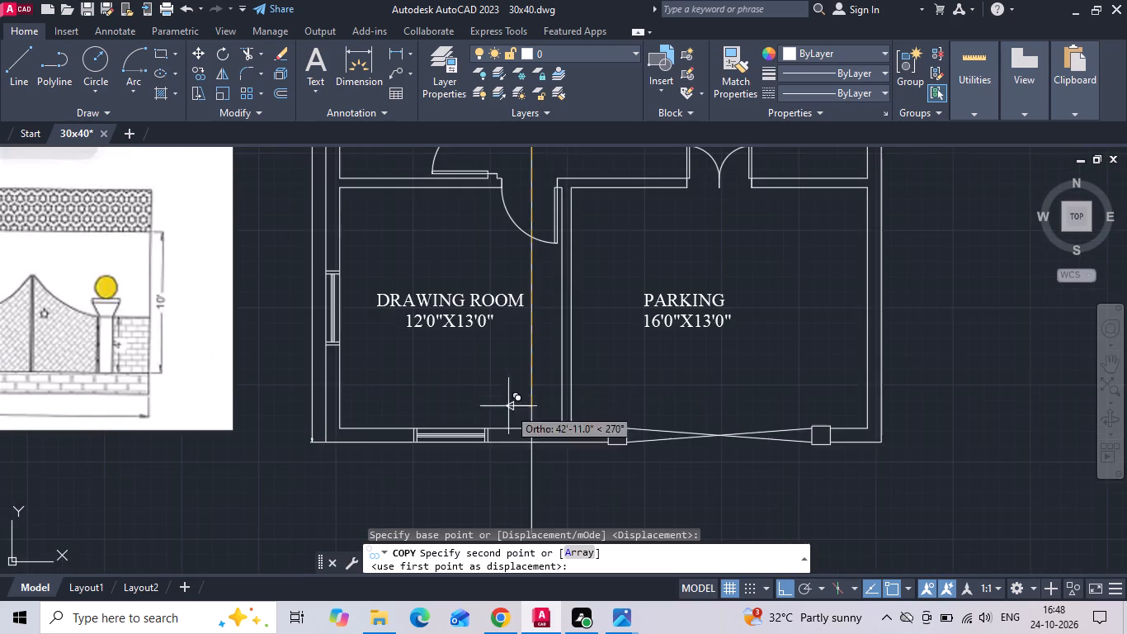
middle_click_drag(503, 428, 503, 339)
scroll(509, 455, "up", 1)
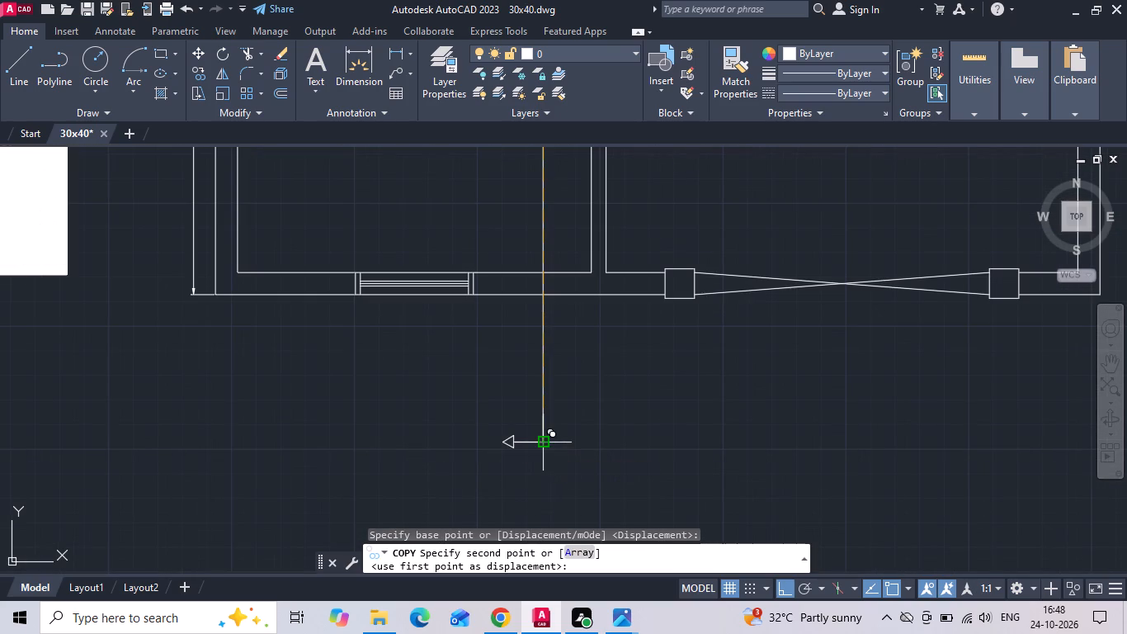
left_click(545, 444)
key("Escape")
Save the drawing with the completed vertical section mark.
key("ctrl+s")
key("ctrl+s")
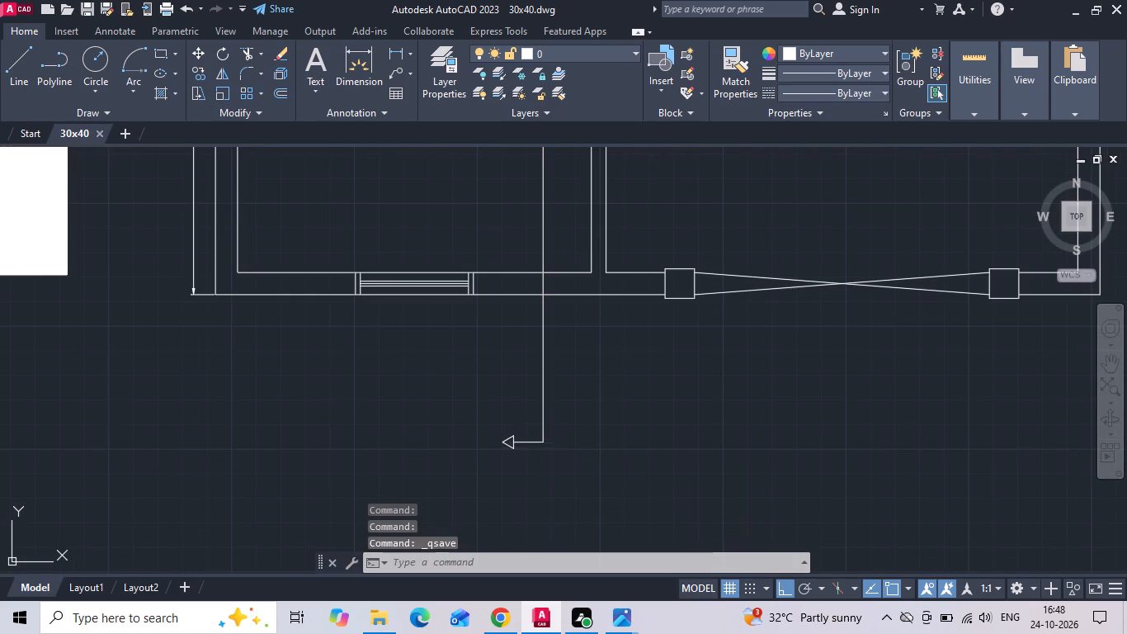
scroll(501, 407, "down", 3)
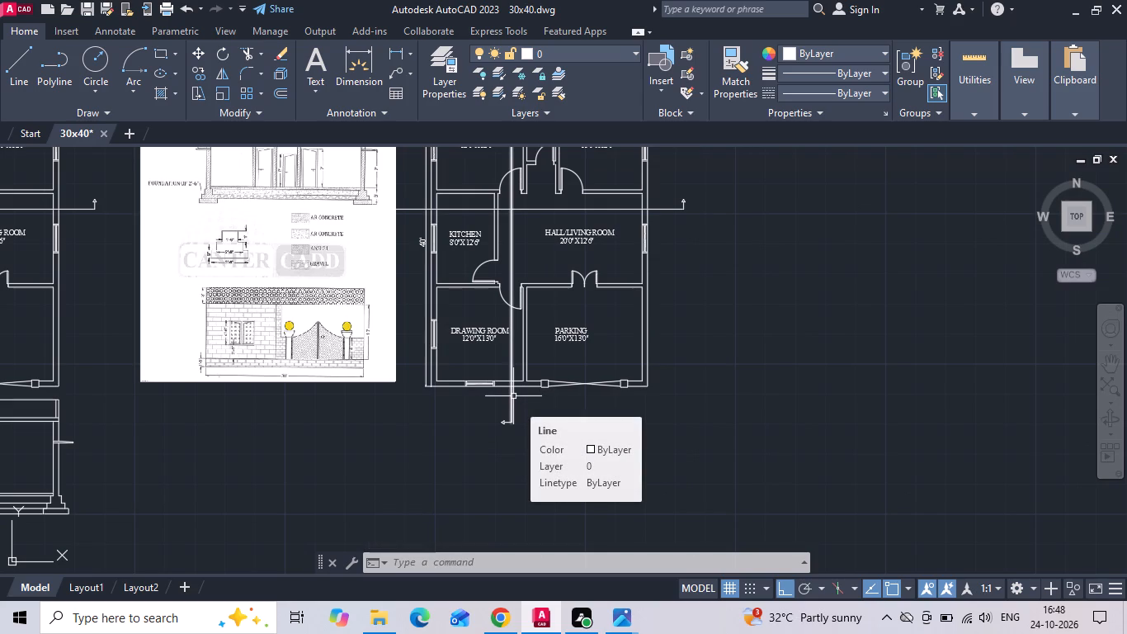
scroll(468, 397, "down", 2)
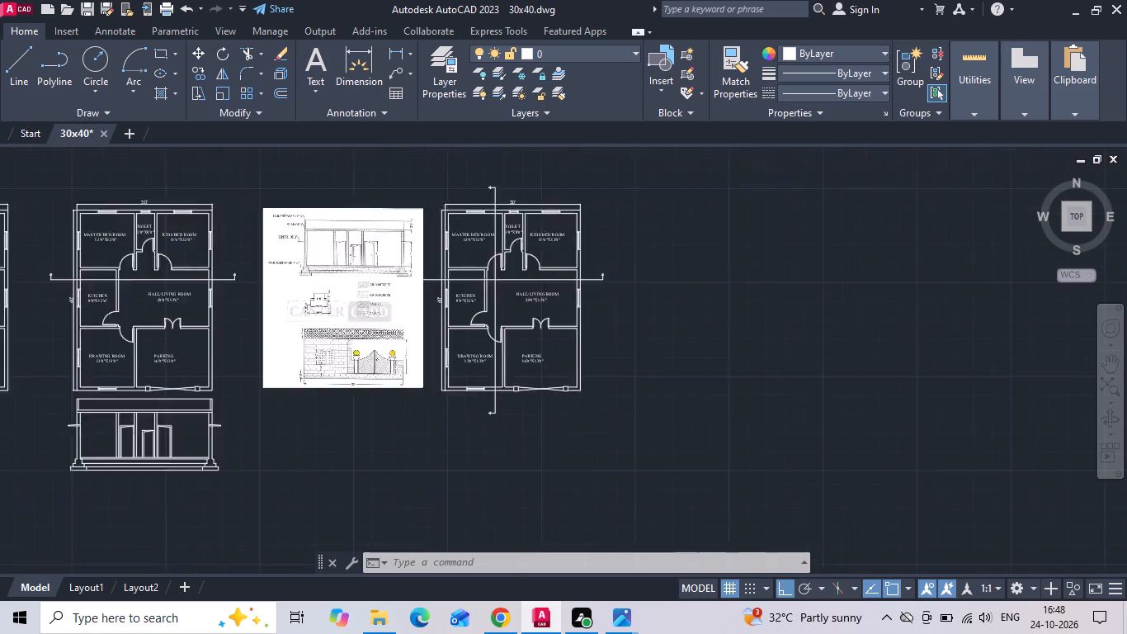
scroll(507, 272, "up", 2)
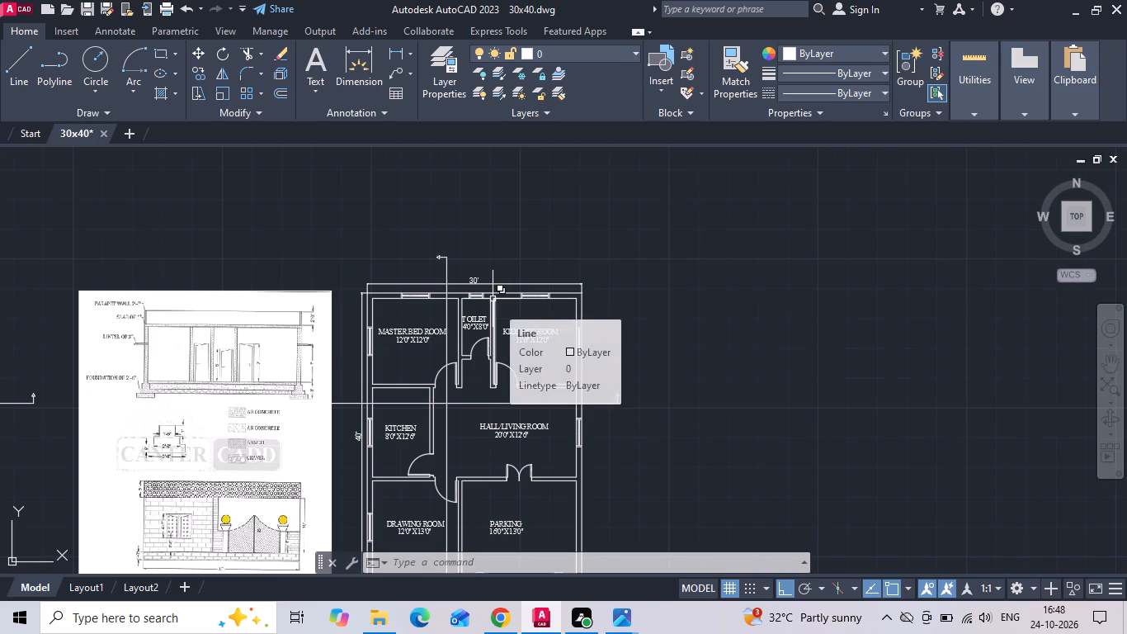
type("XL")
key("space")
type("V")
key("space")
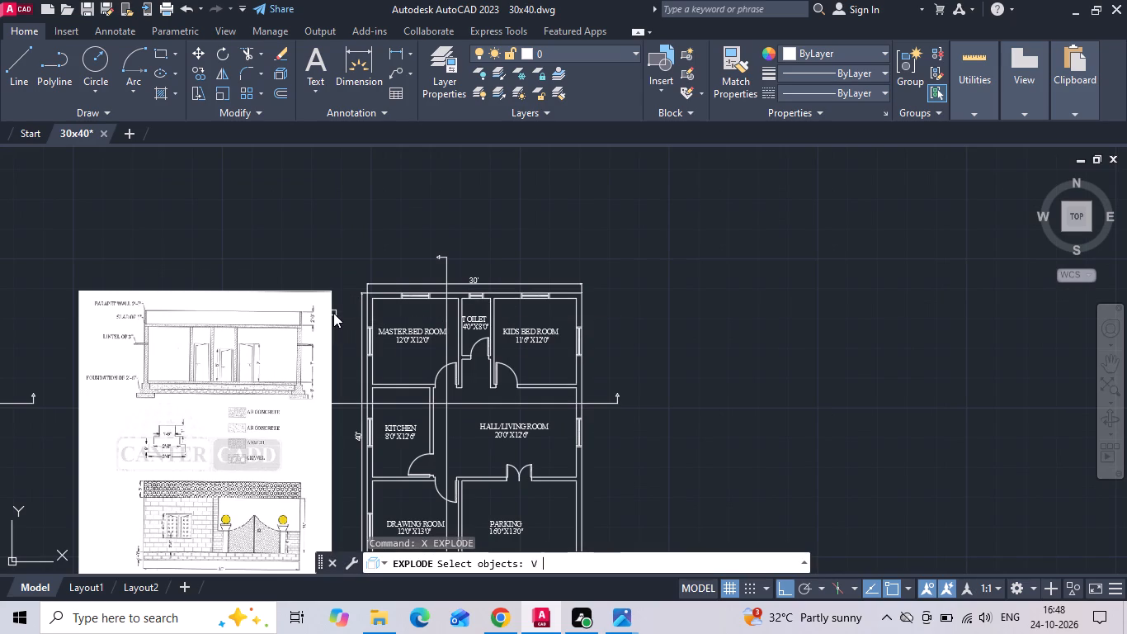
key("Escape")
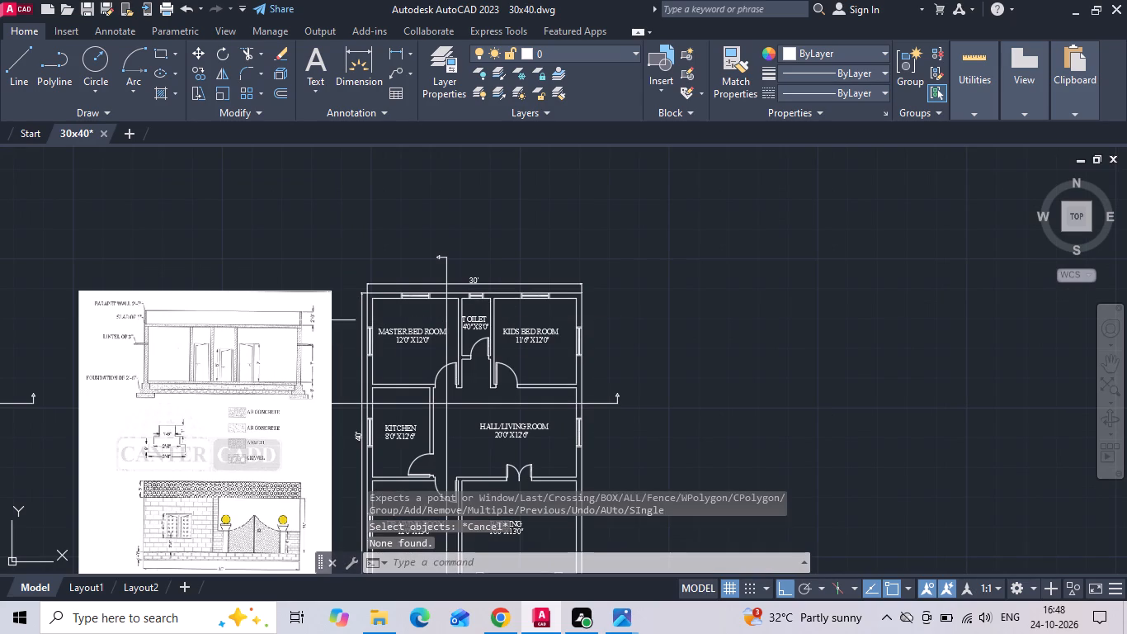
Save the drawing again.
key("ctrl+s")
key("ctrl+s")
Draw horizontal construction lines (XLINE) through the outer and inner faces of the copied plan's top outer wall.
key("x")
key("l")
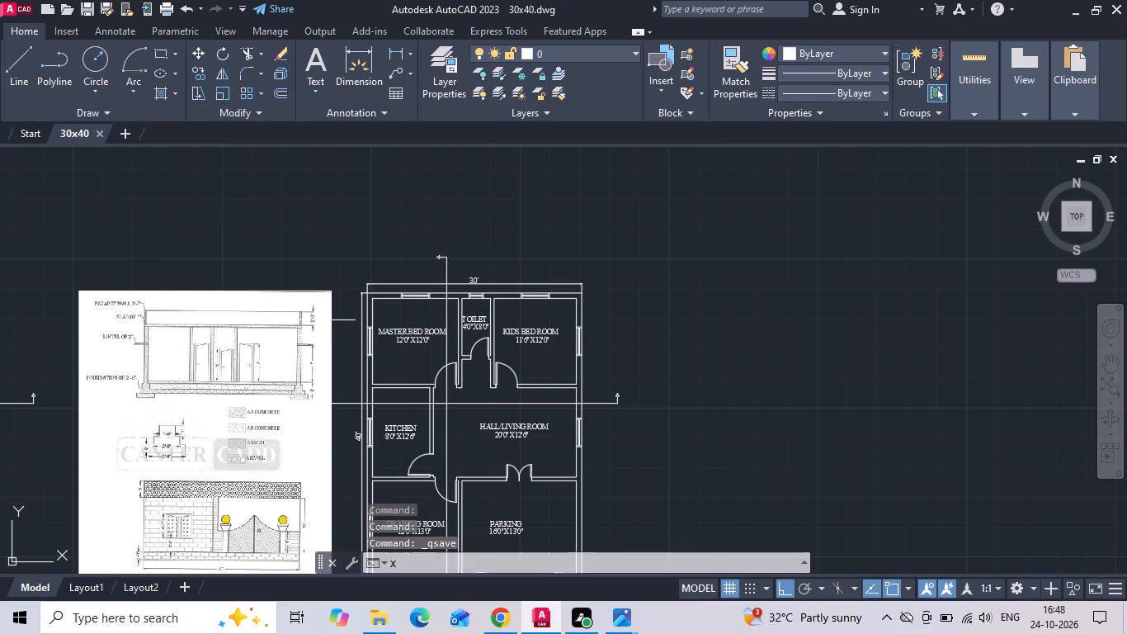
key("space")
type("H")
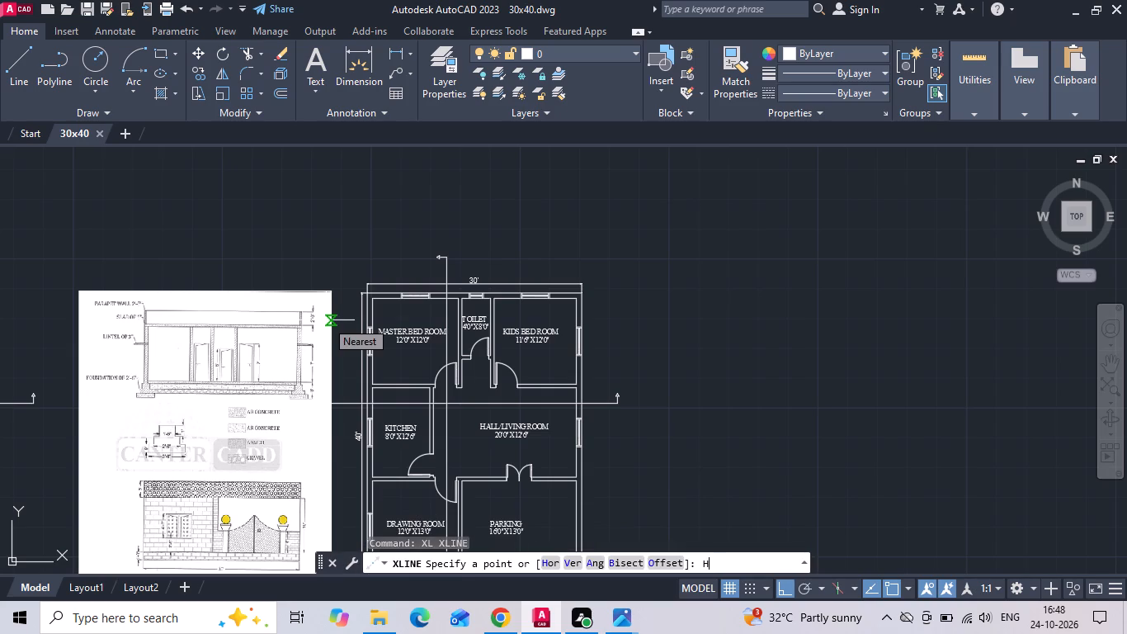
key("space")
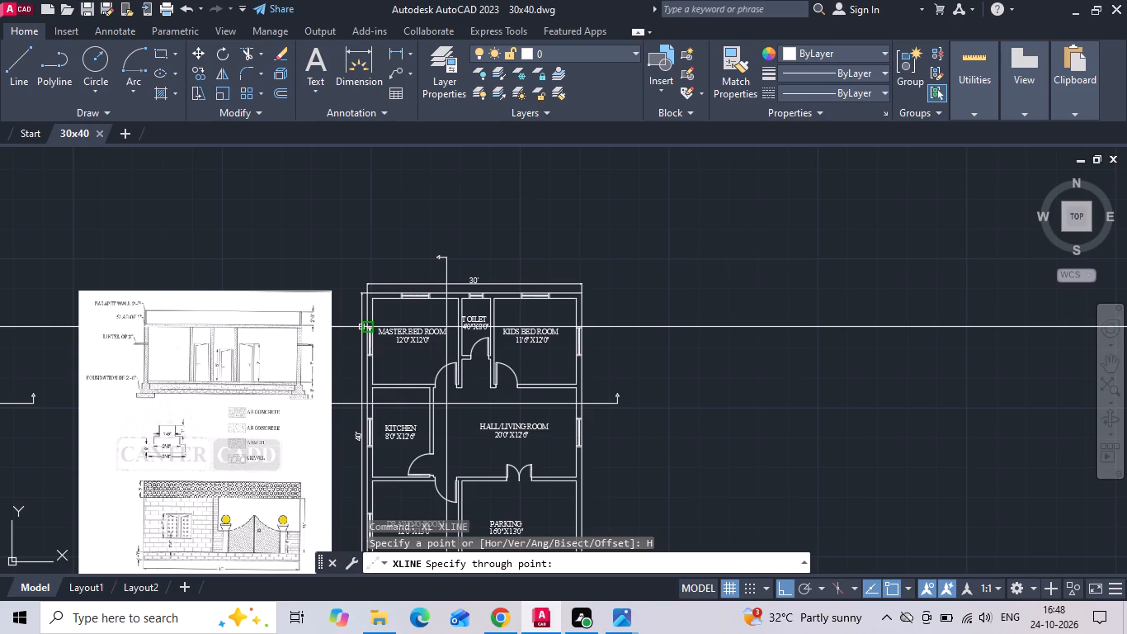
scroll(449, 282, "up", 4)
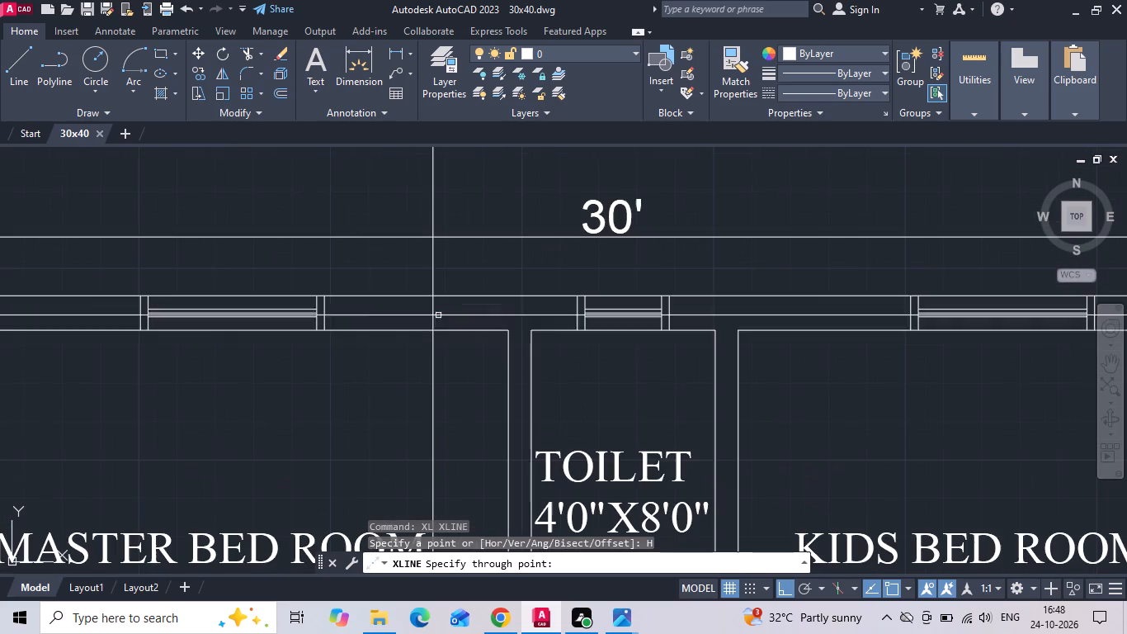
left_click(582, 294)
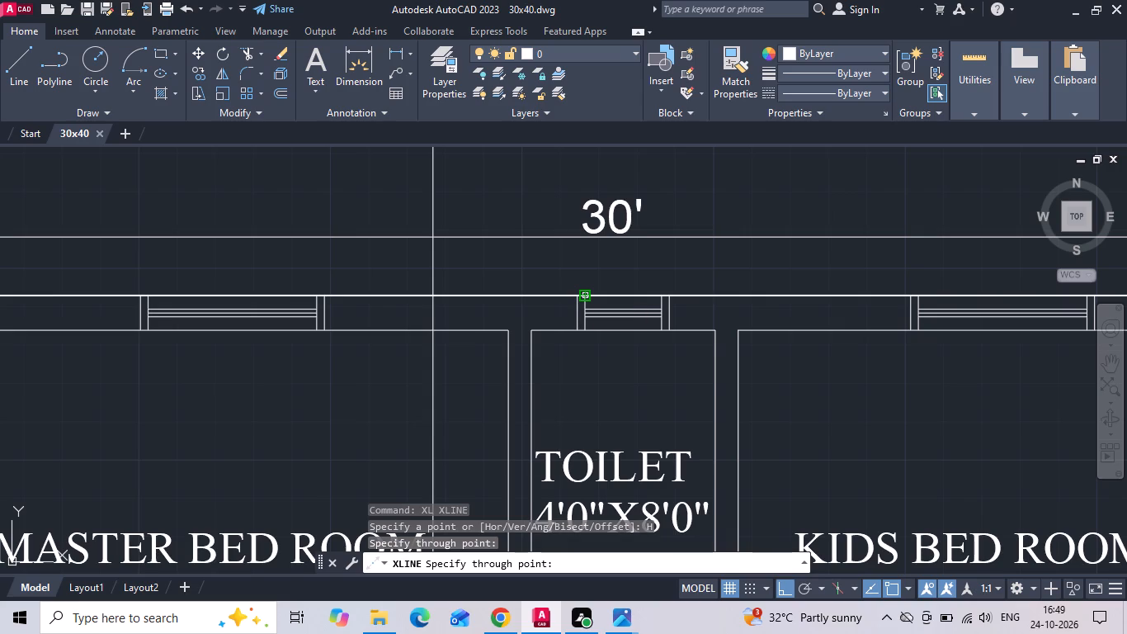
left_click(505, 329)
Add four horizontal construction lines through the frame edges at both ends of the master bedroom's left wall window.
scroll(658, 271, "down", 3)
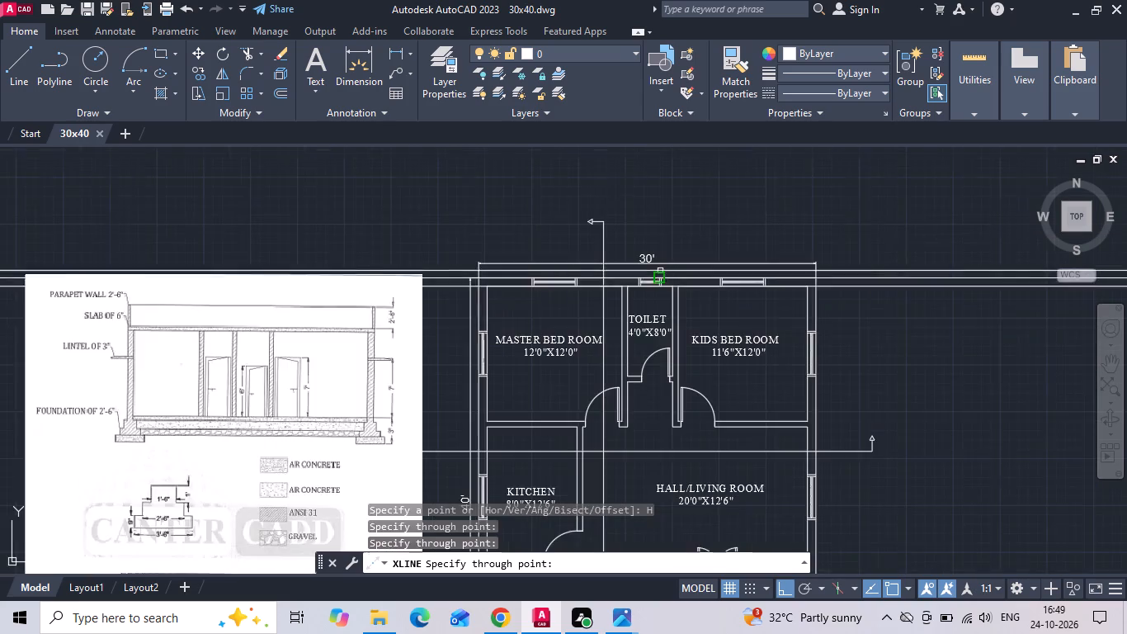
scroll(537, 336, "up", 3)
scroll(384, 321, "up", 1)
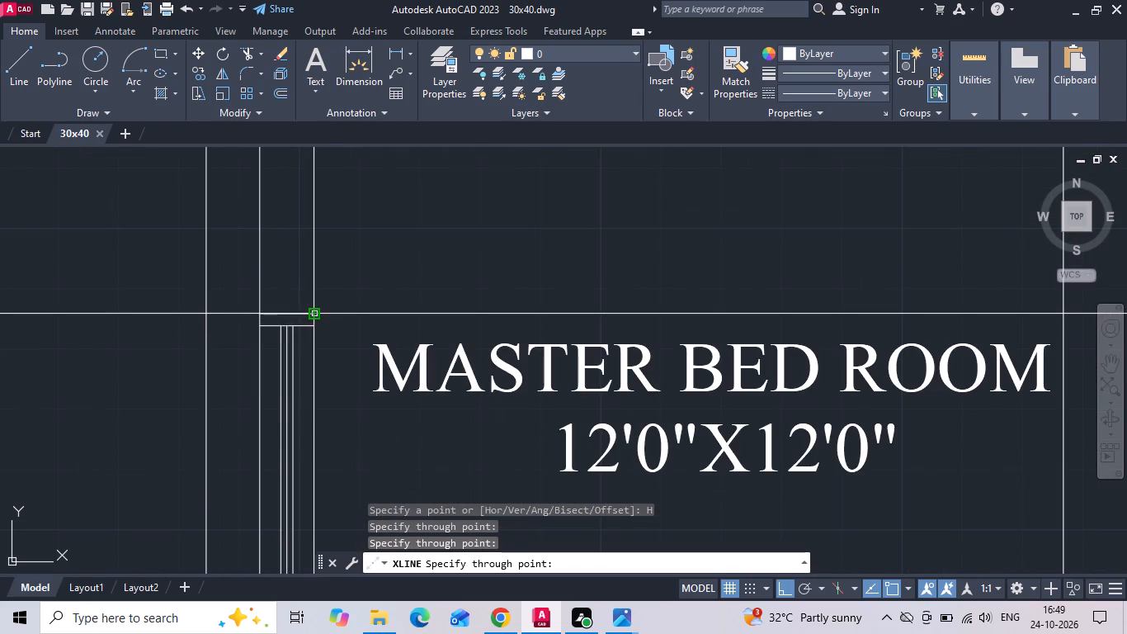
left_click(314, 313)
scroll(410, 248, "down", 1)
left_click(351, 296)
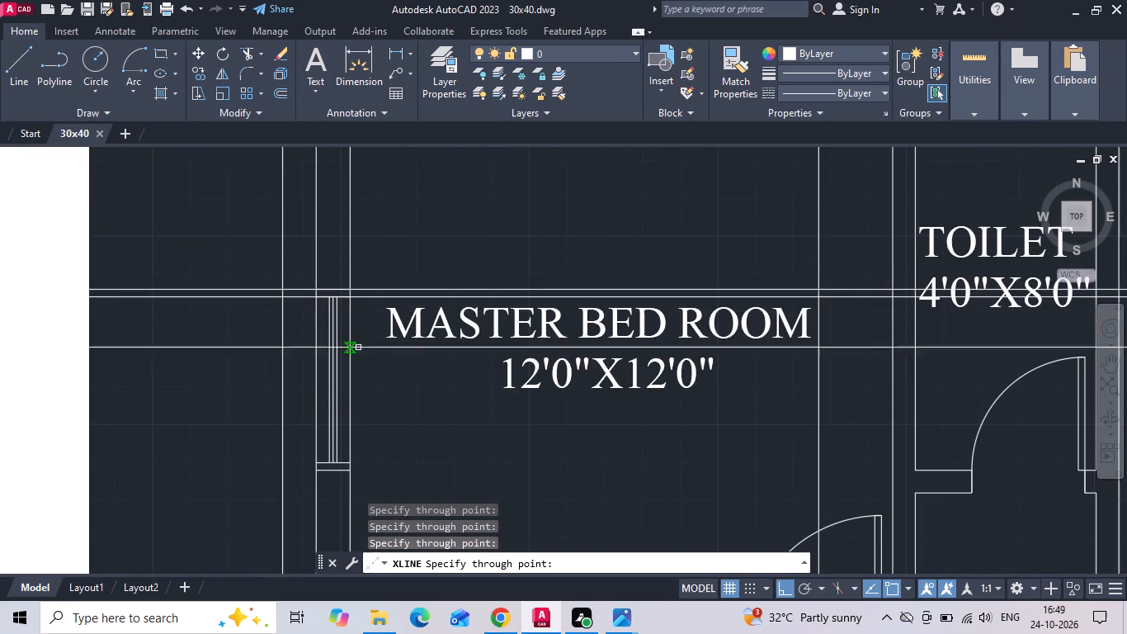
left_click(349, 462)
left_click(348, 475)
Add horizontal construction lines through both faces of the wall between the master bedroom and the kitchen.
scroll(392, 371, "down", 1)
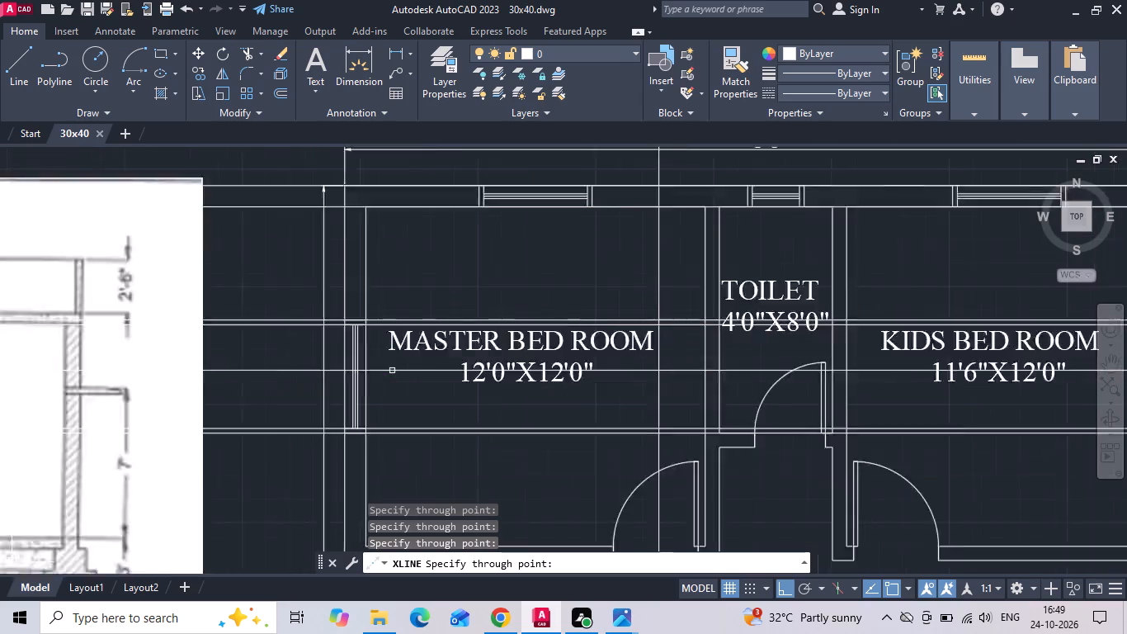
scroll(393, 370, "down", 1)
middle_click_drag(433, 382, 491, 217)
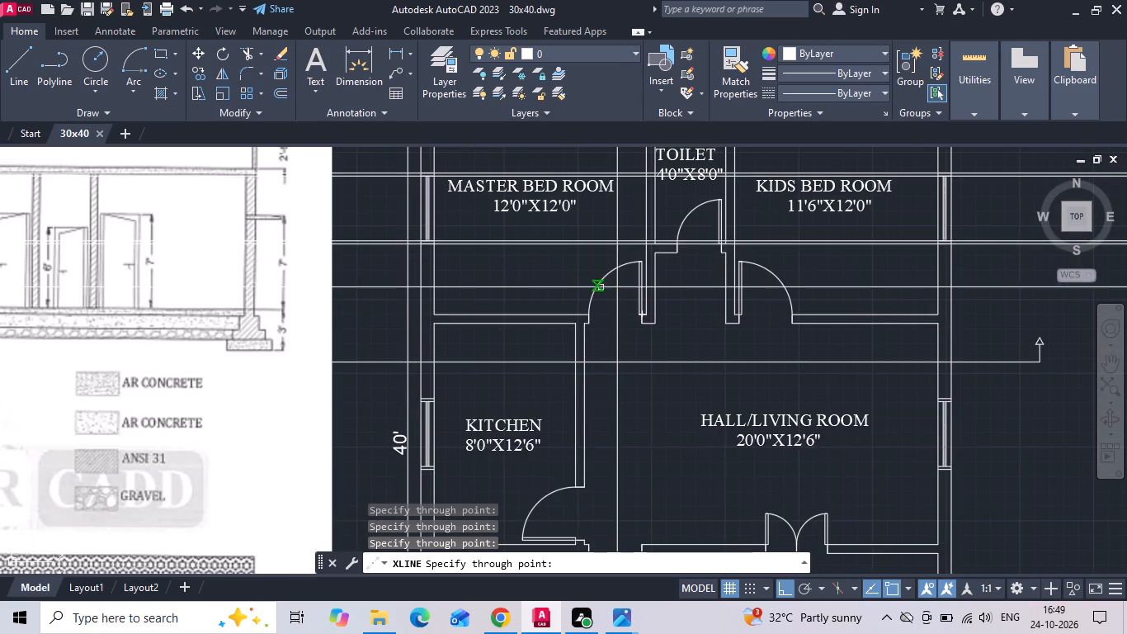
scroll(630, 304, "up", 2)
scroll(508, 339, "up", 2)
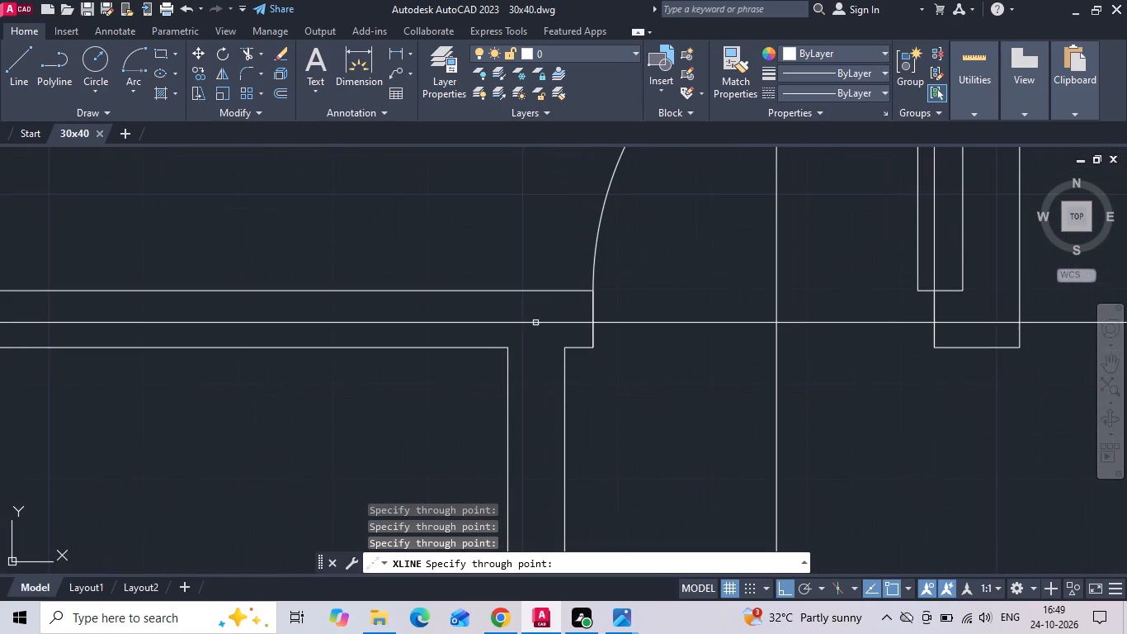
left_click(564, 352)
scroll(587, 286, "up", 3)
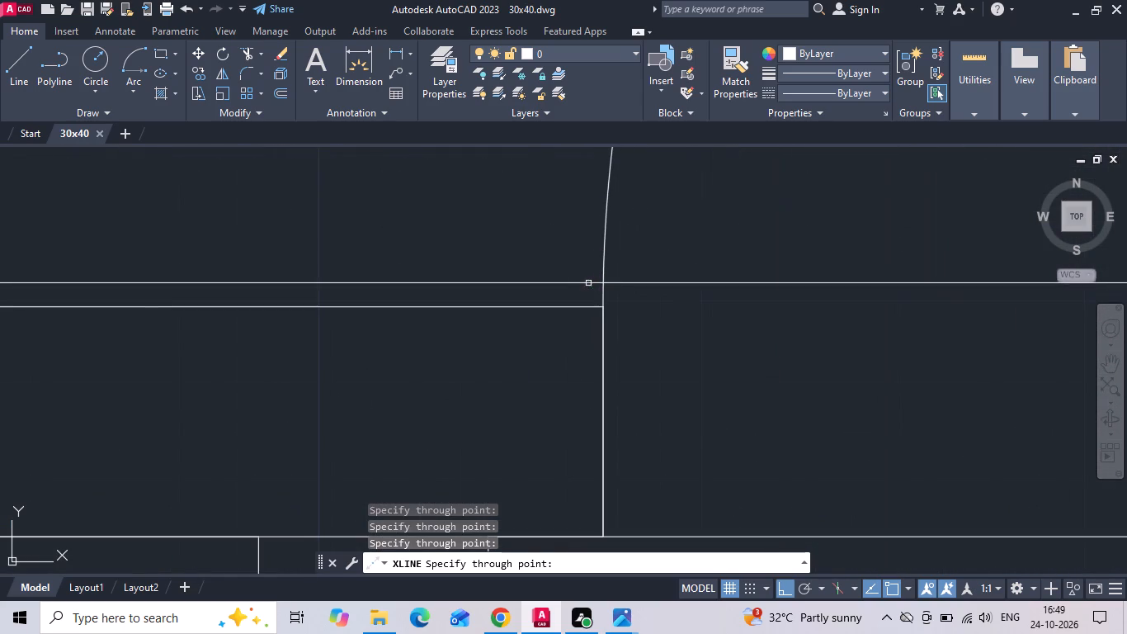
left_click(602, 309)
scroll(501, 246, "down", 7)
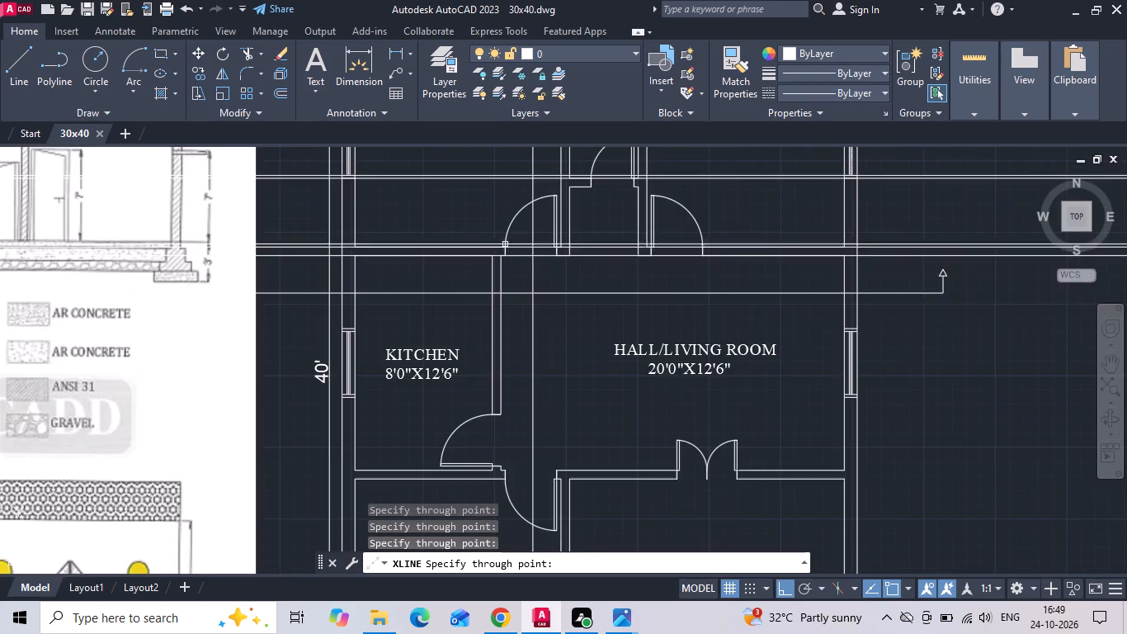
Add horizontal construction lines through both jambs of the kitchen door opening on the copied plan.
scroll(490, 434, "up", 2)
scroll(563, 327, "down", 1)
scroll(540, 371, "up", 2)
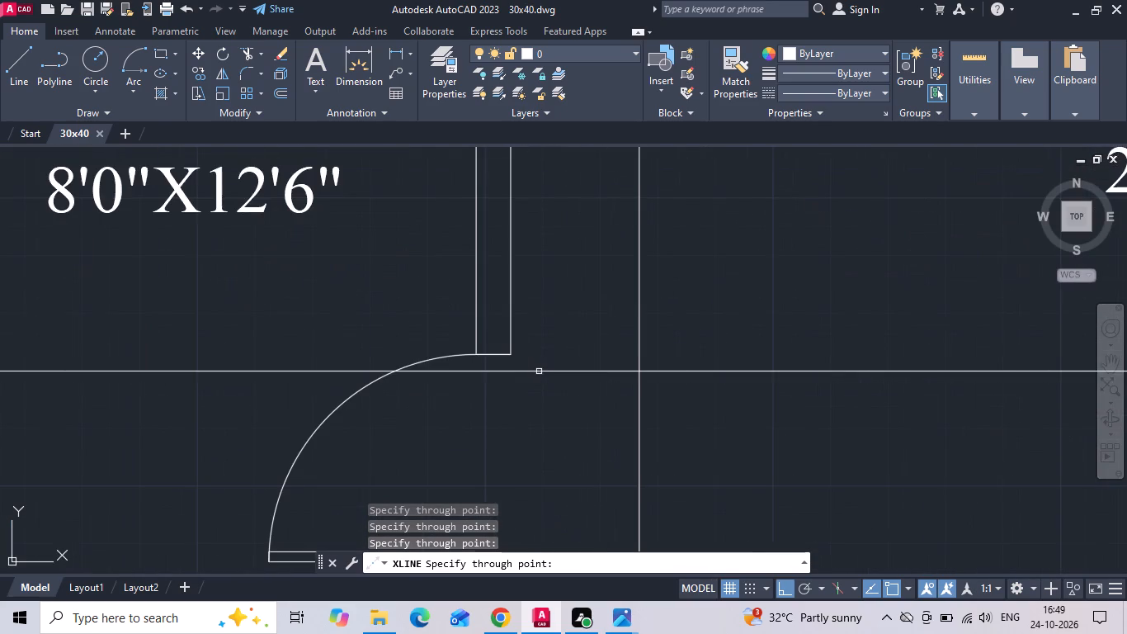
left_click(513, 357)
scroll(526, 300, "down", 2)
scroll(523, 384, "up", 3)
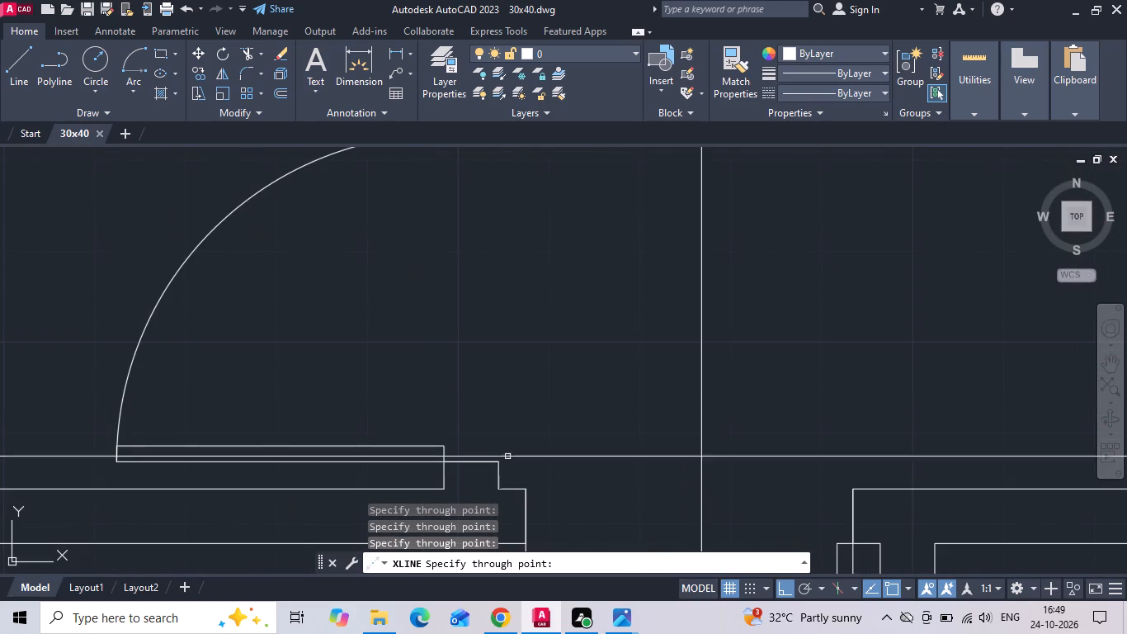
left_click(501, 466)
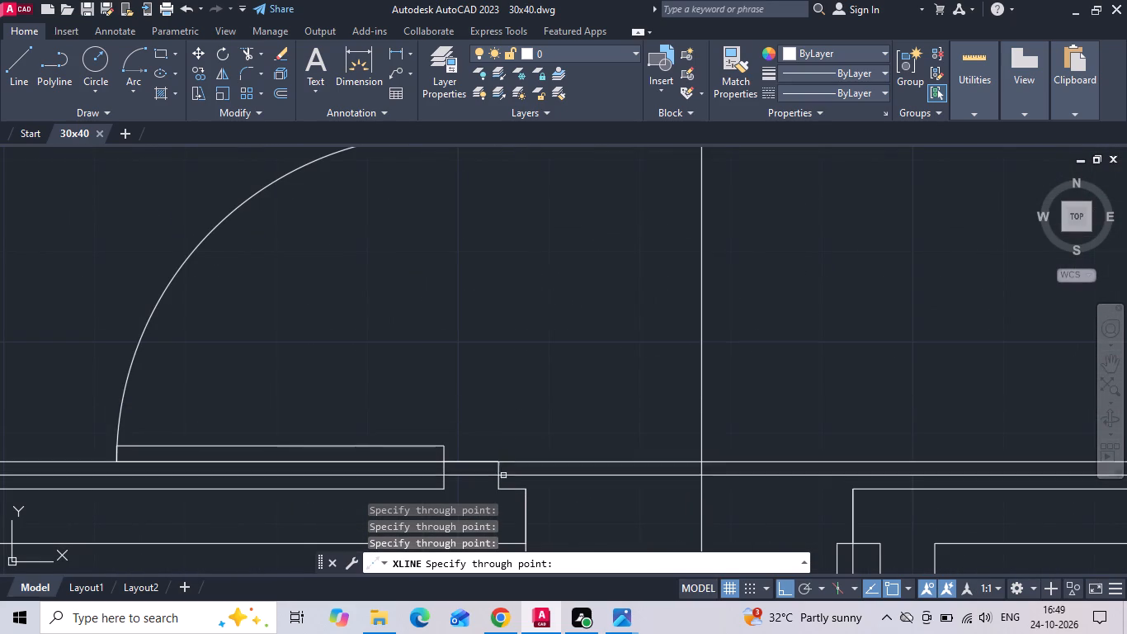
Add horizontal construction lines through both faces of the wall between the kitchen and the drawing room.
left_click(527, 492)
scroll(497, 313, "down", 4)
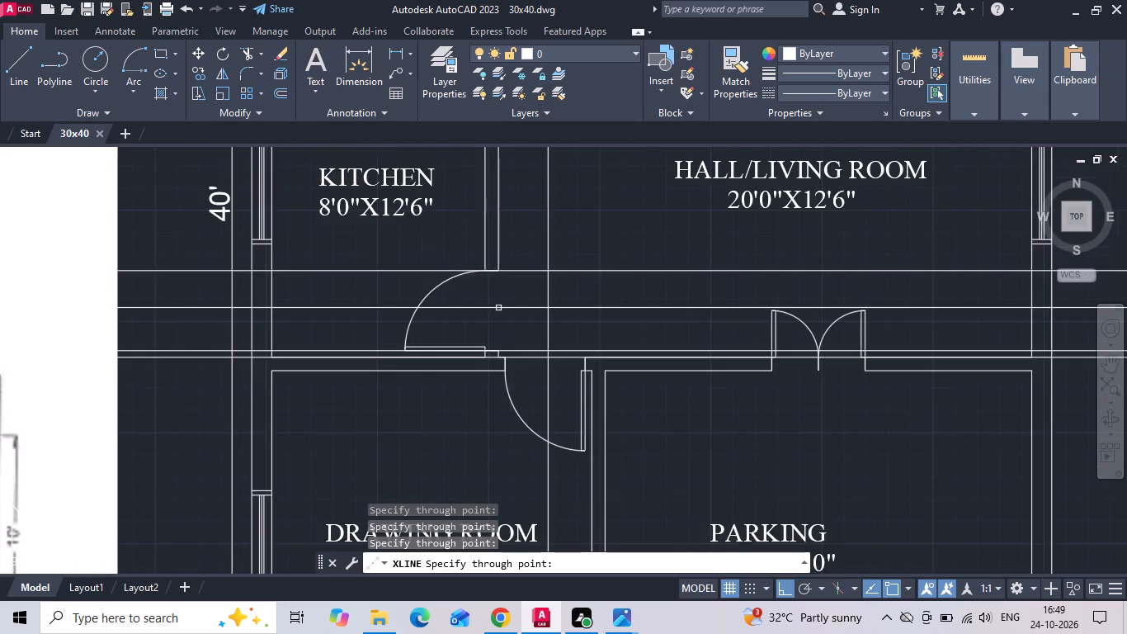
middle_click_drag(492, 380, 502, 307)
scroll(502, 264, "up", 2)
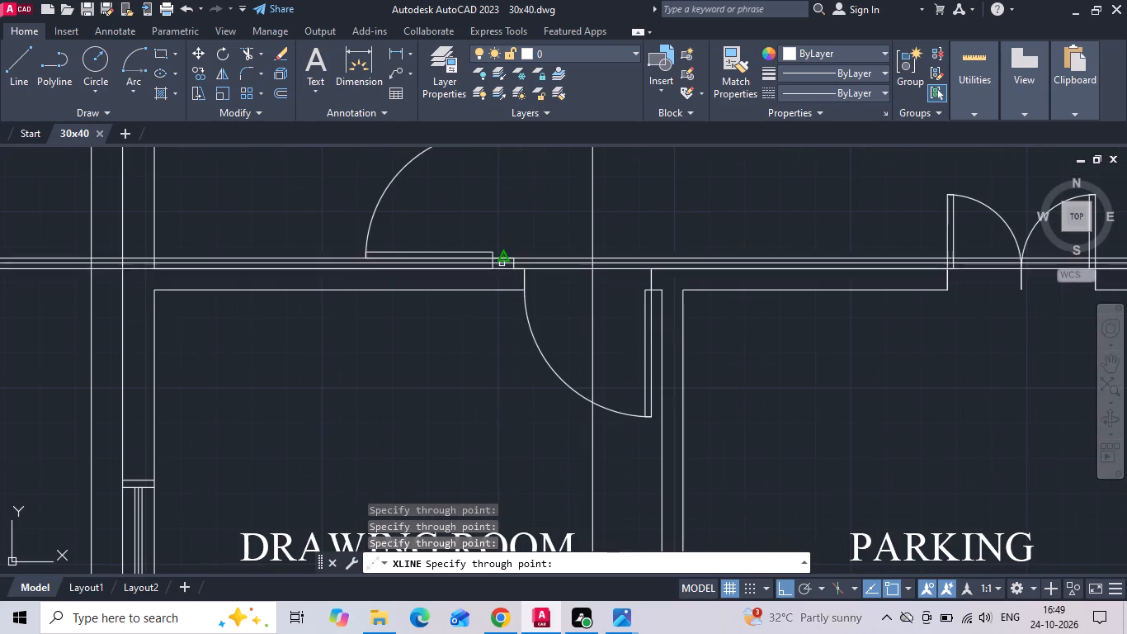
left_click(528, 288)
Add horizontal construction lines through the inner and outer faces of the copied plan's bottom outer wall.
scroll(507, 241, "down", 2)
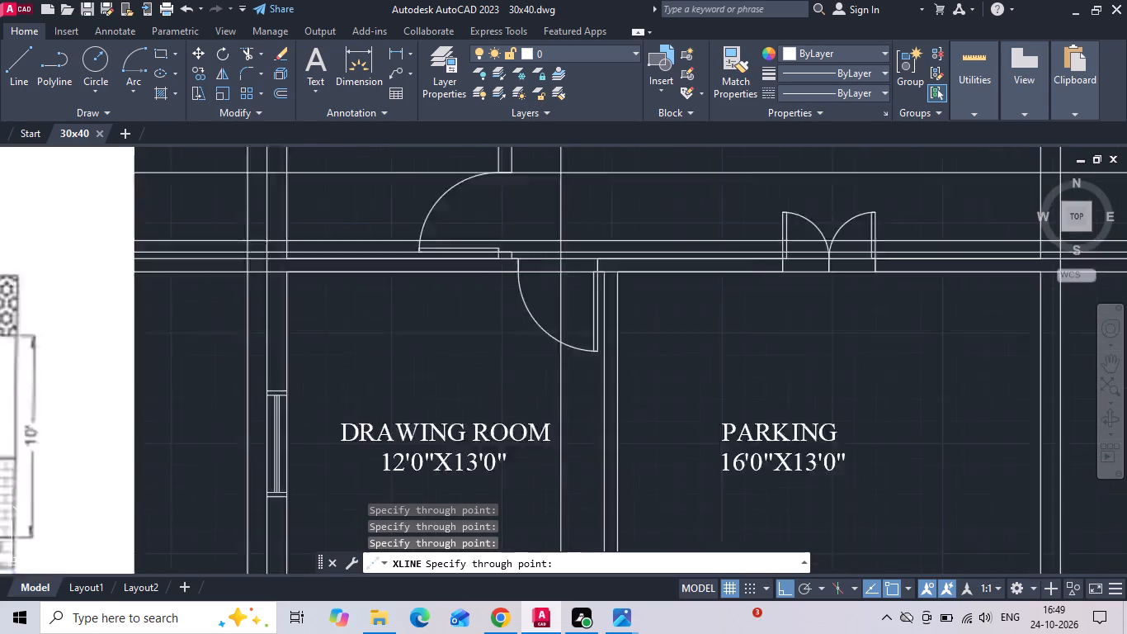
scroll(591, 502, "up", 2)
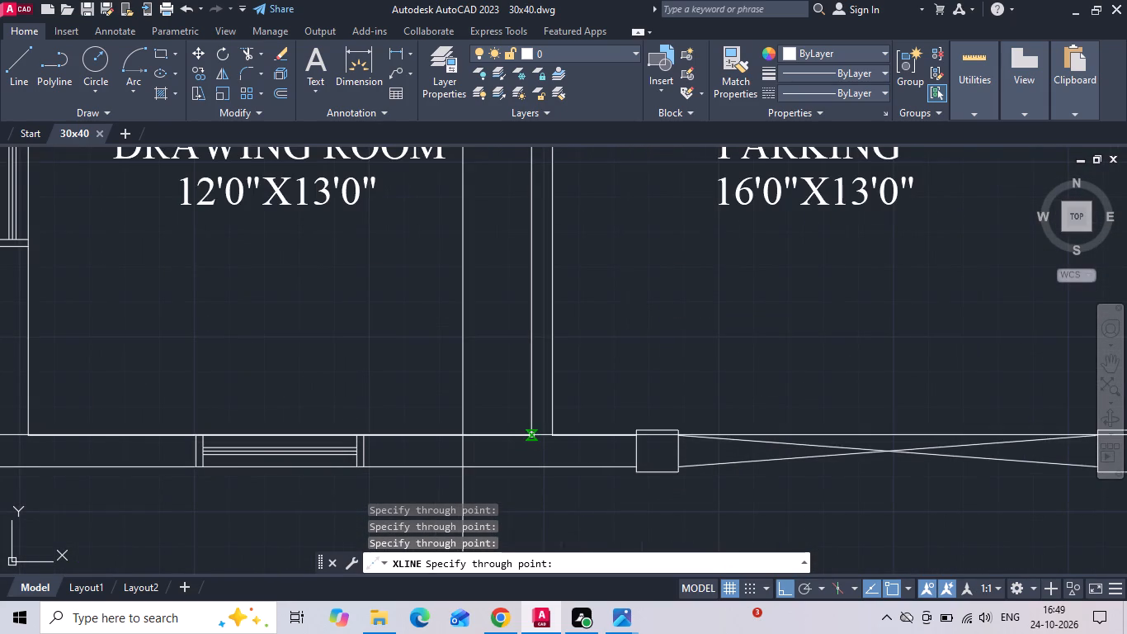
left_click(530, 433)
left_click(639, 463)
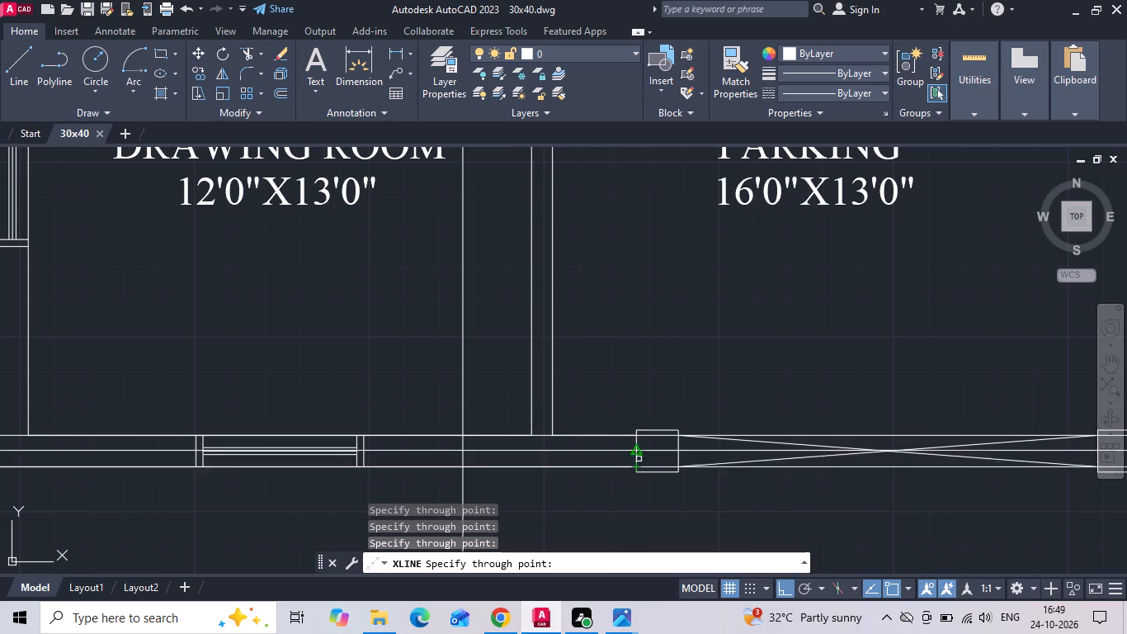
Add two horizontal construction lines through the outer frame edges of the drawing room's left wall window and finish the XLINE command.
scroll(639, 457, "down", 1)
left_click(262, 328)
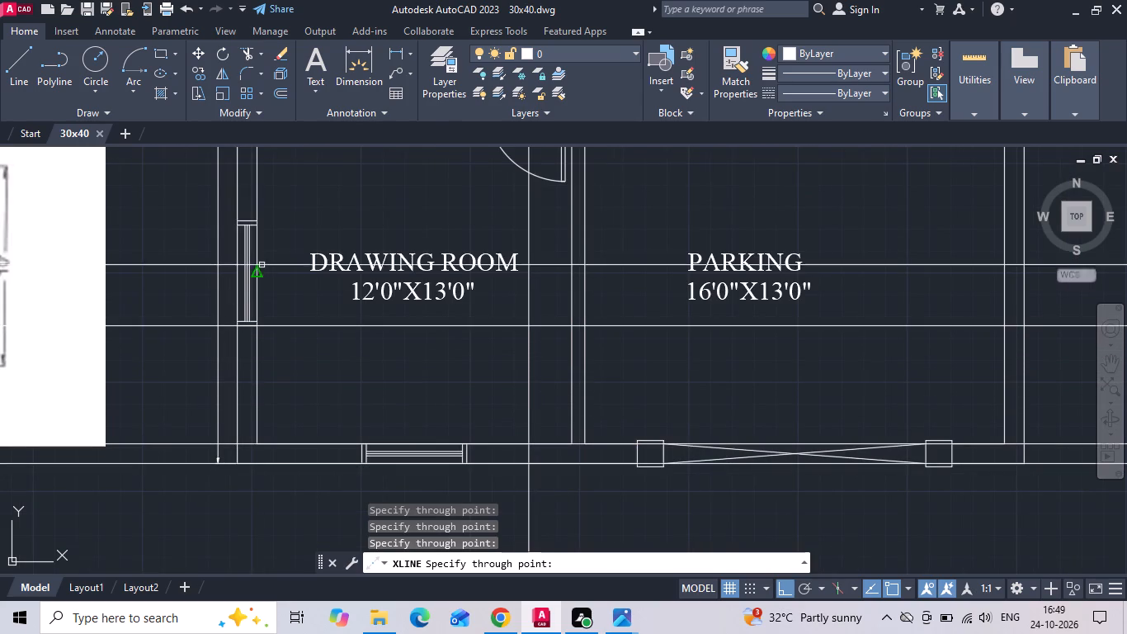
scroll(262, 215, "up", 1)
left_click(253, 226)
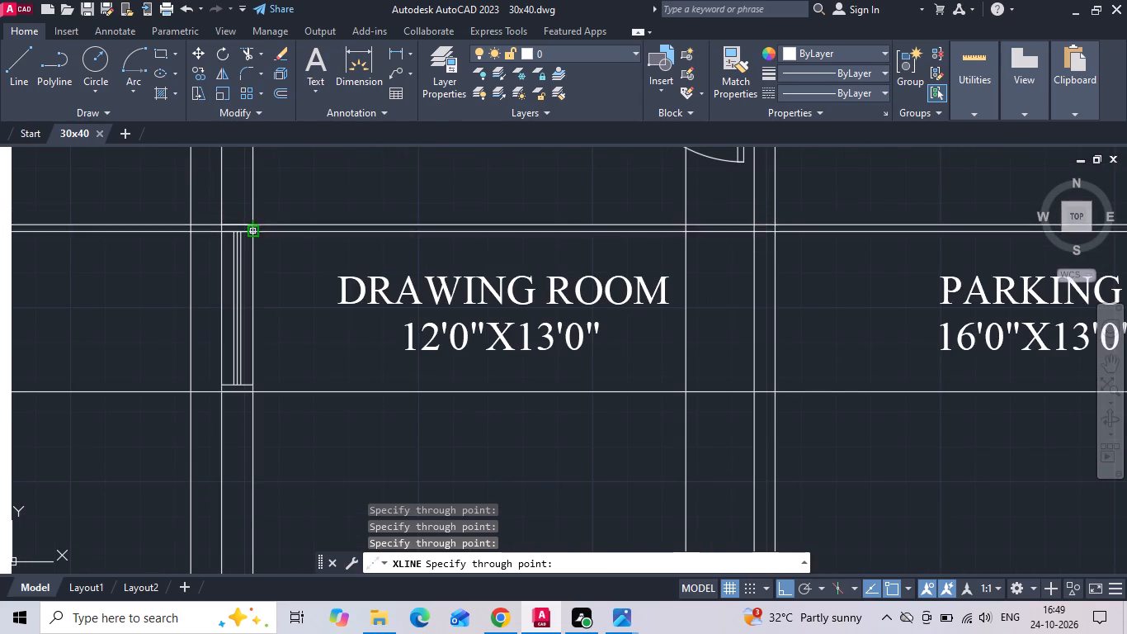
scroll(205, 290, "down", 2)
key("Escape")
Draw a vertical line to the right of the copied plan, crossing all the horizontal construction lines.
scroll(189, 313, "down", 2)
scroll(245, 361, "down", 2)
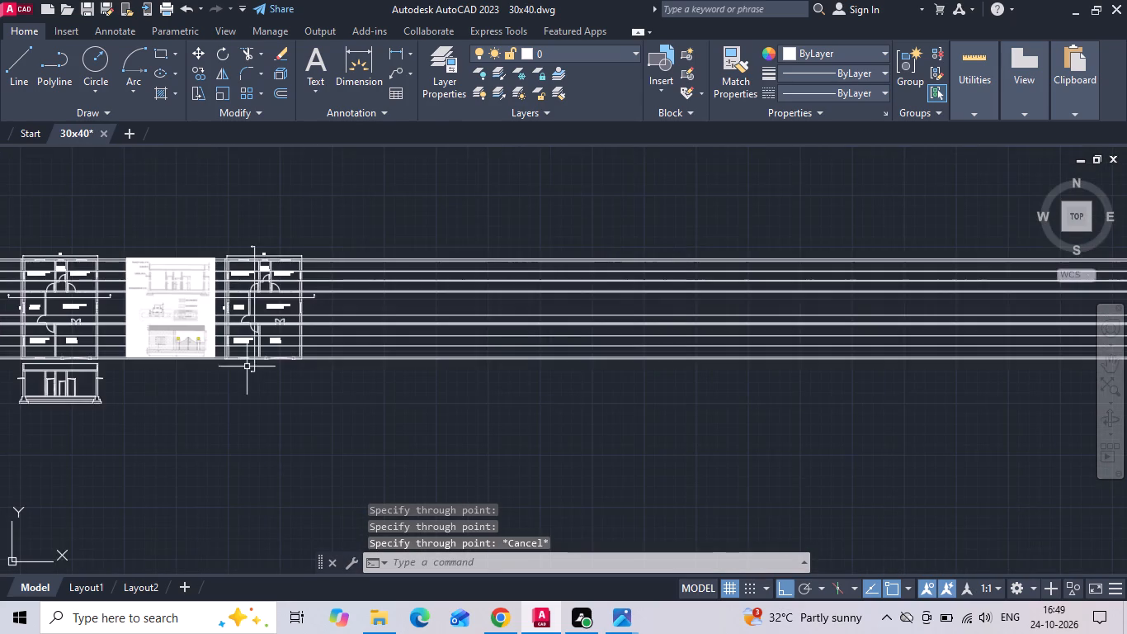
scroll(249, 287, "up", 2)
type("L")
key("space")
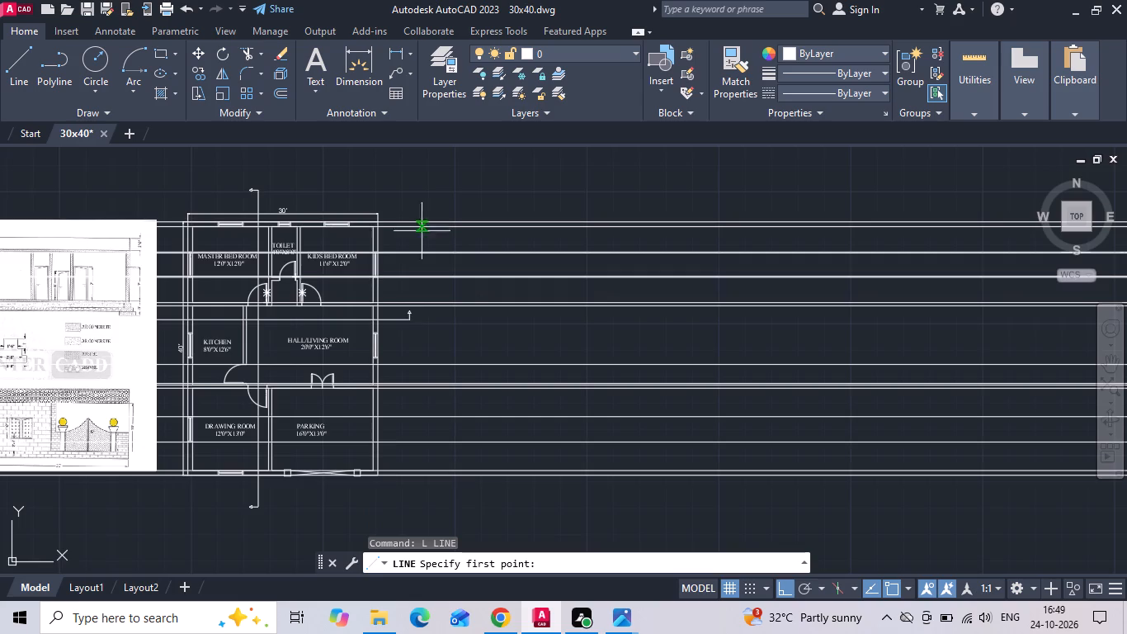
scroll(456, 227, "down", 1)
left_click_drag(488, 200, 497, 254)
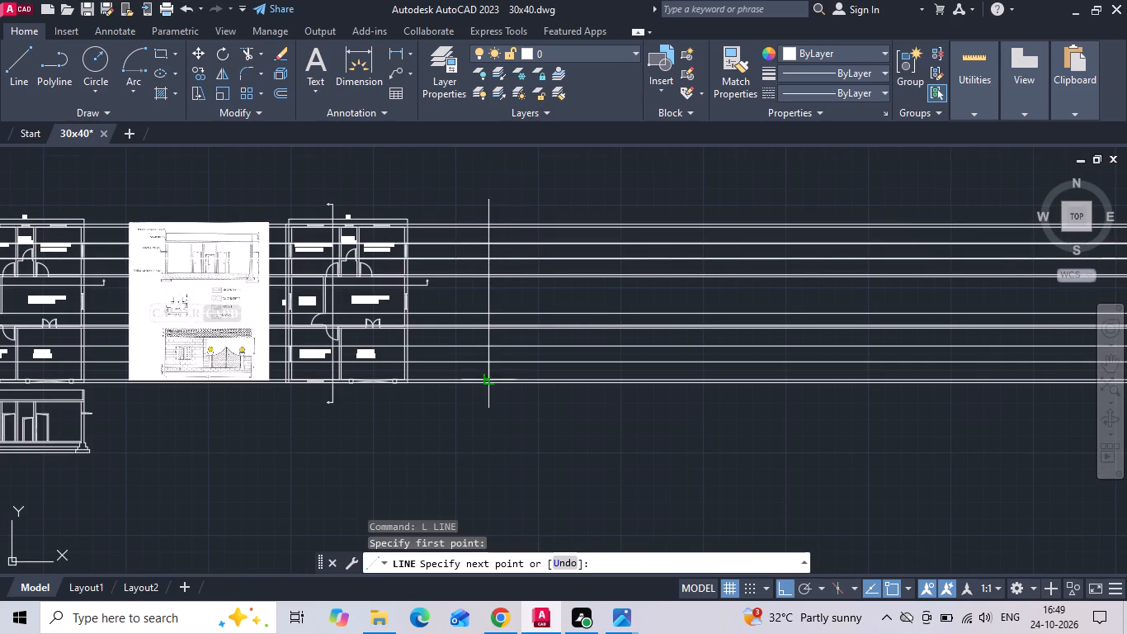
left_click(484, 431)
key("Escape")
Offset the vertical line 10' towards the copied plan.
type("O 10'")
key("Return")
scroll(487, 366, "up", 2)
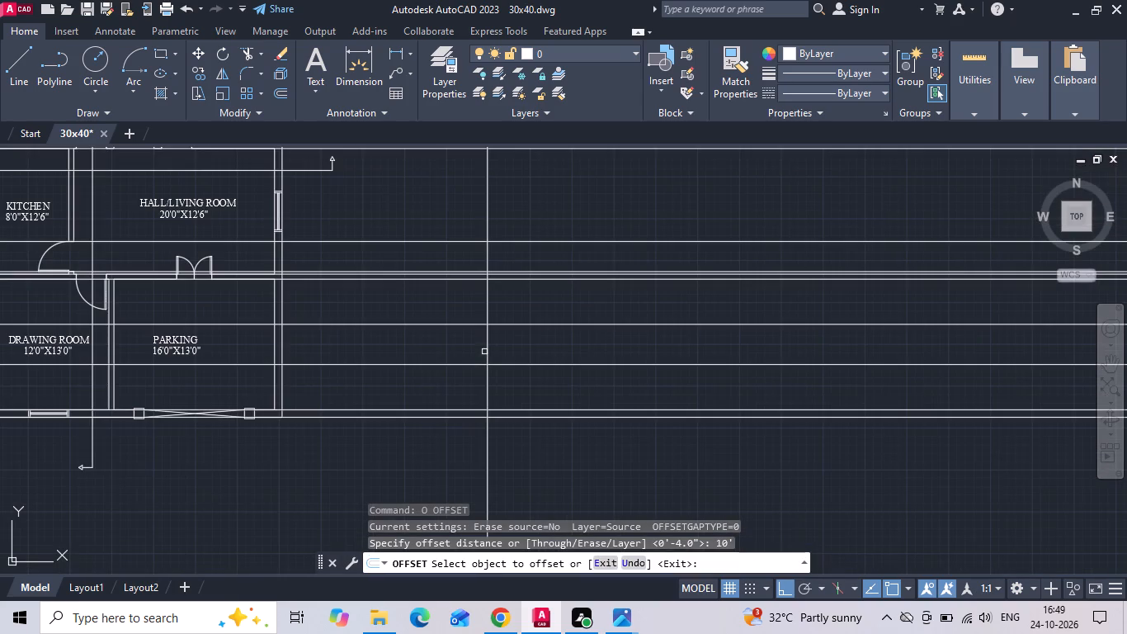
left_click_drag(488, 348, 480, 342)
left_click(431, 343)
key("Escape")
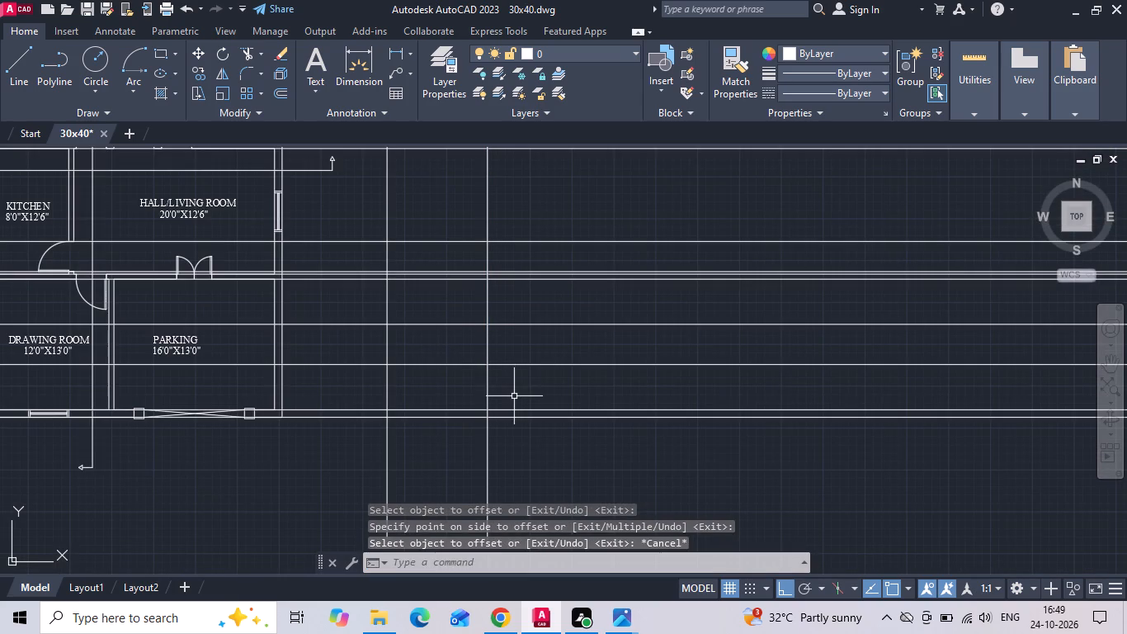
Offset the vertical line nearest the plan by 6" towards the plan.
type("O")
key("space")
type("6")
key("space")
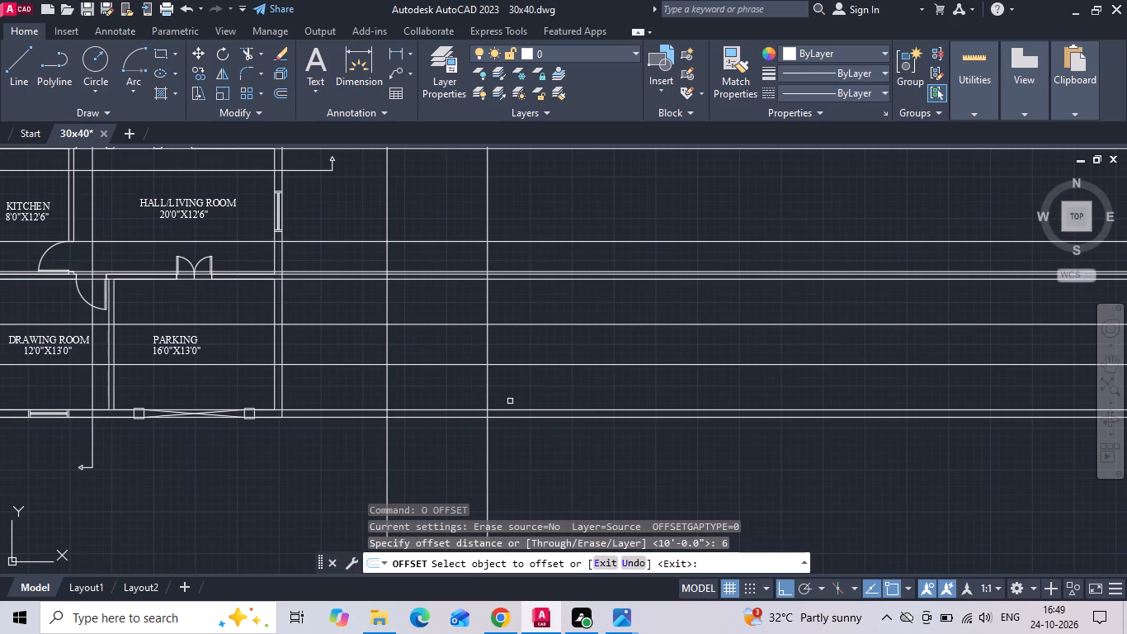
scroll(373, 393, "up", 1)
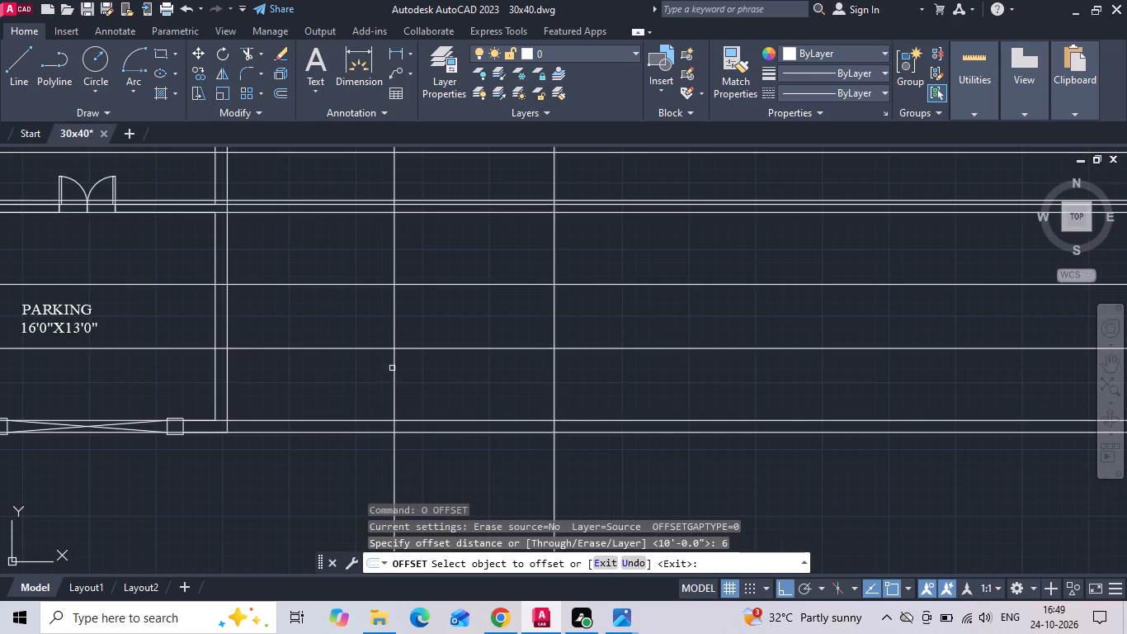
left_click(393, 368)
left_click(327, 383)
key("Escape")
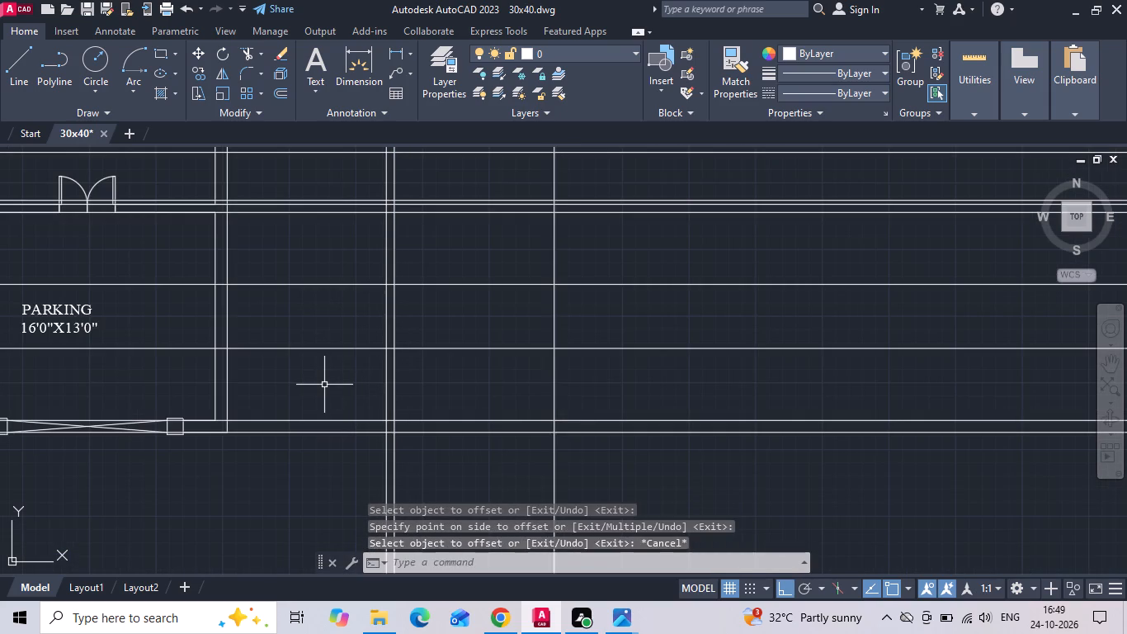
Offset the newest vertical line 2'6" further towards the plan.
type("O")
key("space")
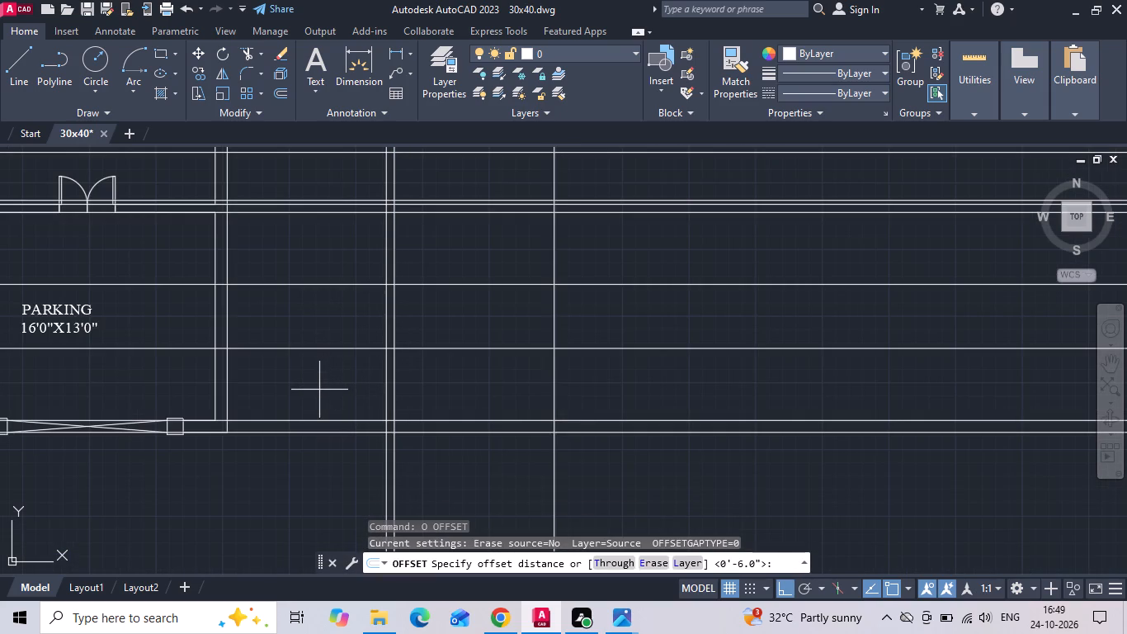
key("2")
key("apostrophe")
key("6")
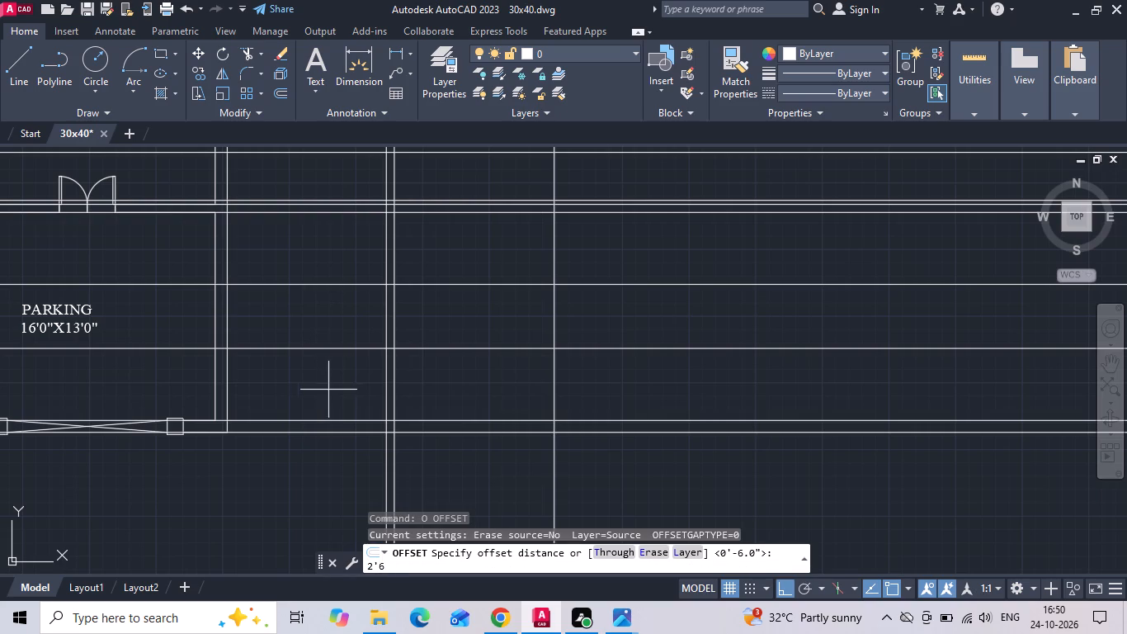
key("space")
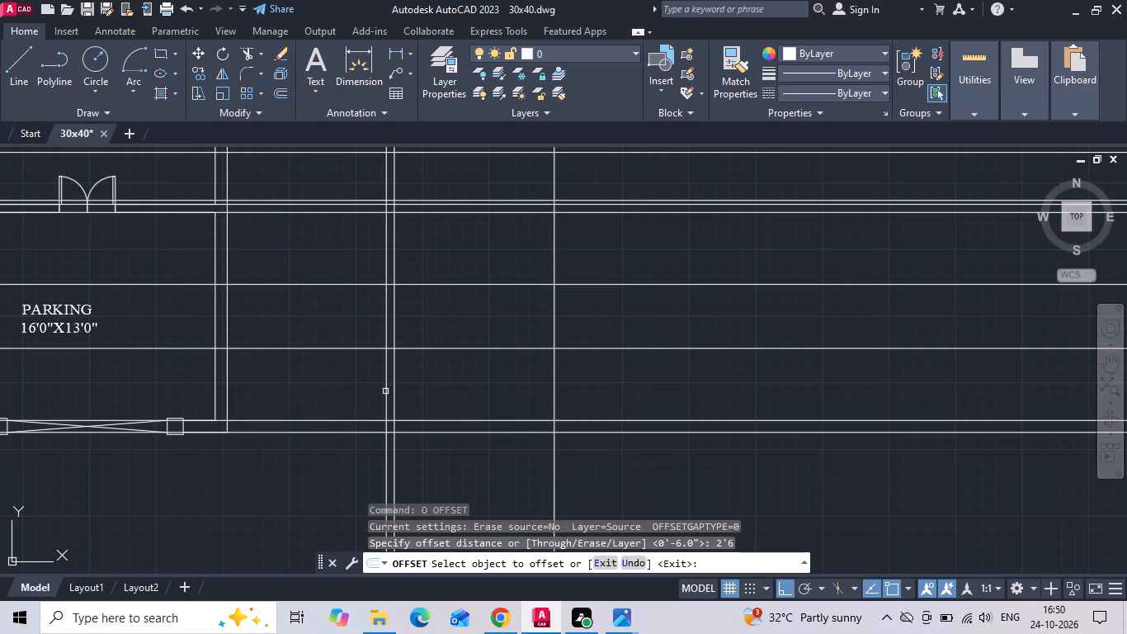
left_click(386, 391)
left_click(356, 395)
key("Escape")
Offset the vertical line farthest from the plan by 4" outward, away from the plan.
key("o")
key("space")
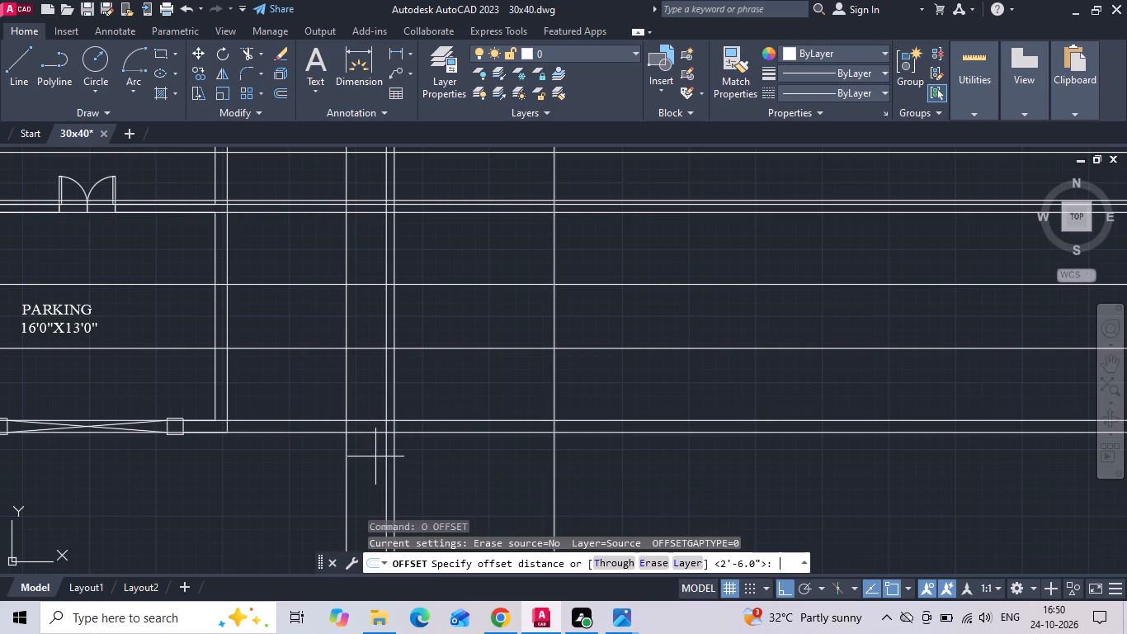
type("4")
key("space")
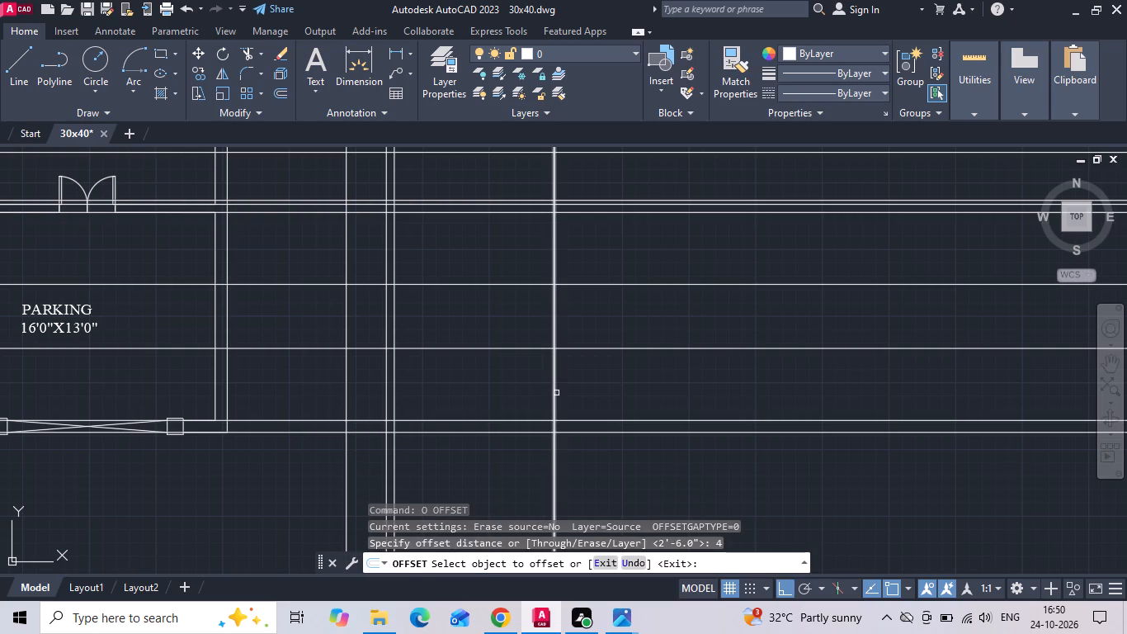
left_click_drag(554, 402, 601, 385)
left_click(602, 384)
key("Escape")
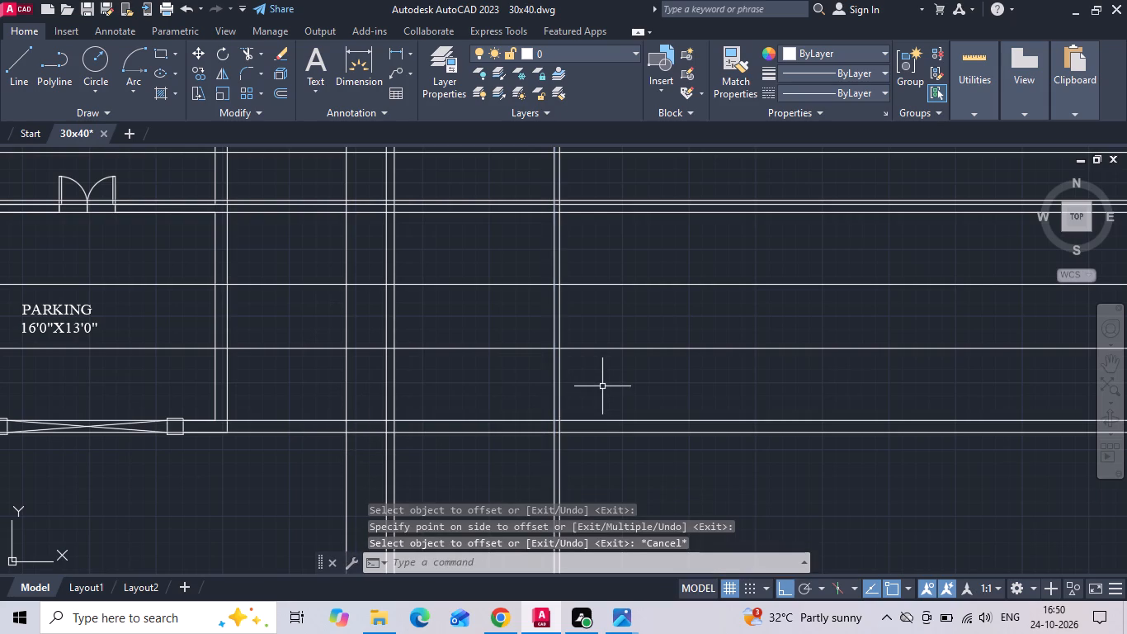
Trim the construction lines between the plan and the nearest vertical line, and the vertical lines' ends below the lowest construction line.
scroll(448, 436, "down", 1)
type("TR")
key("space")
key("space")
scroll(422, 456, "down", 1)
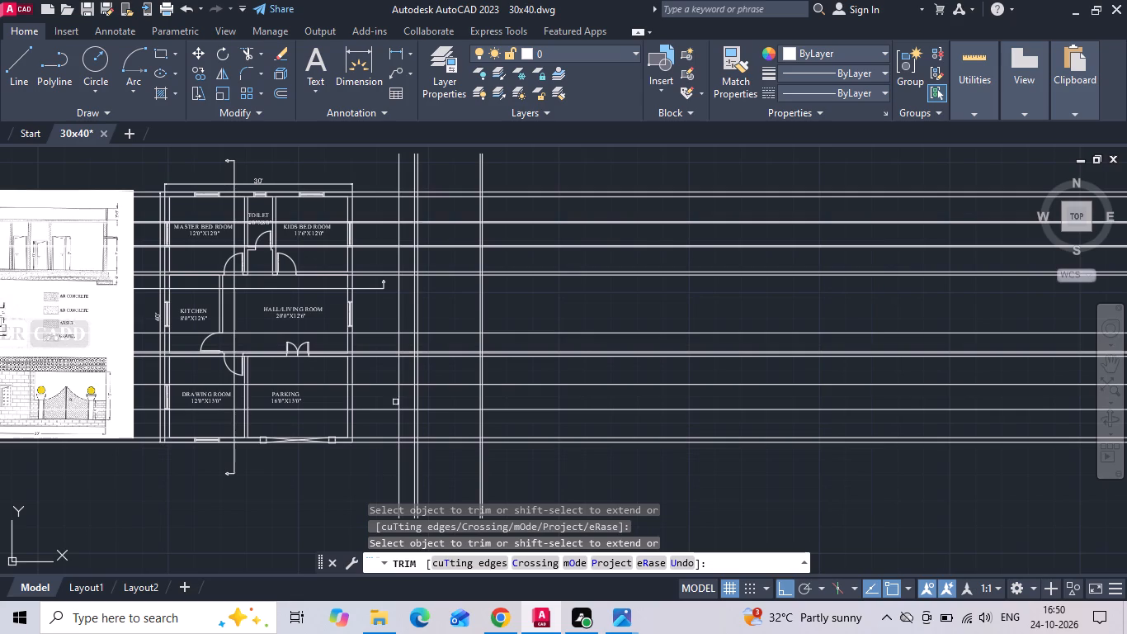
left_click(391, 180)
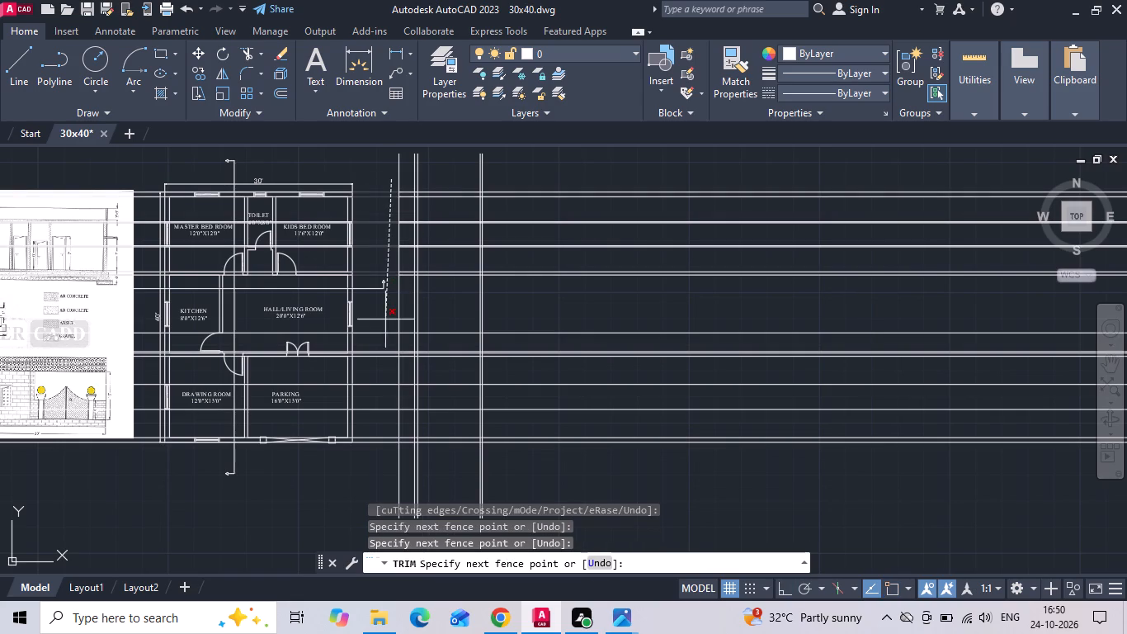
left_click(384, 457)
left_click_drag(384, 465, 431, 466)
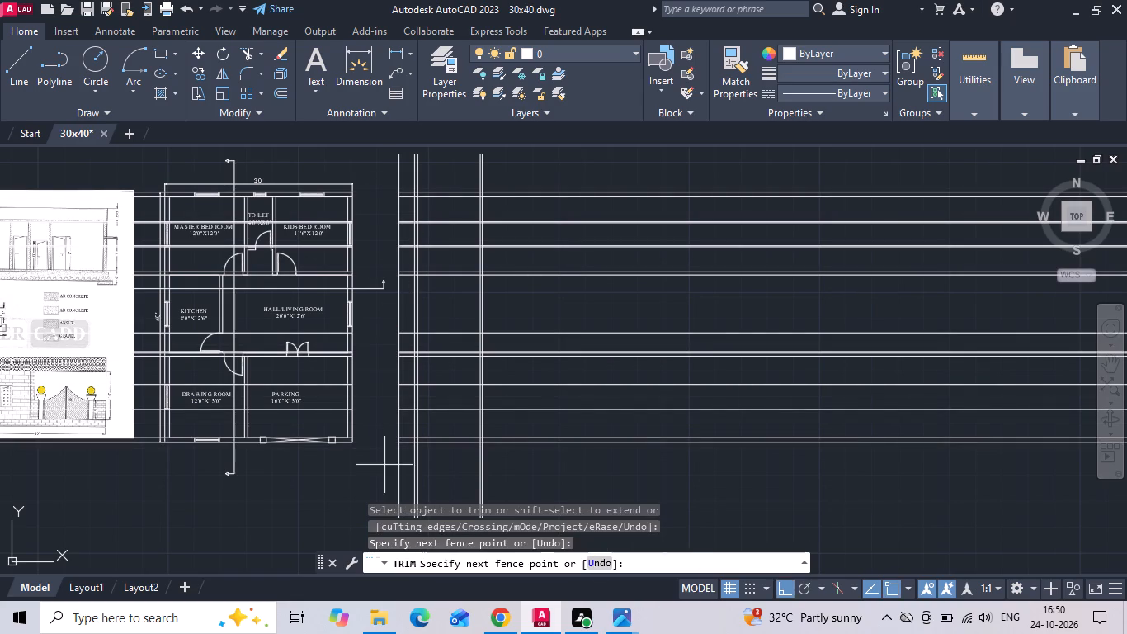
left_click_drag(431, 466, 528, 465)
Trim the construction lines beyond the farthest vertical line, and the vertical lines' ends above the topmost construction line.
scroll(516, 471, "down", 1)
left_click_drag(530, 477, 530, 408)
left_click(515, 250)
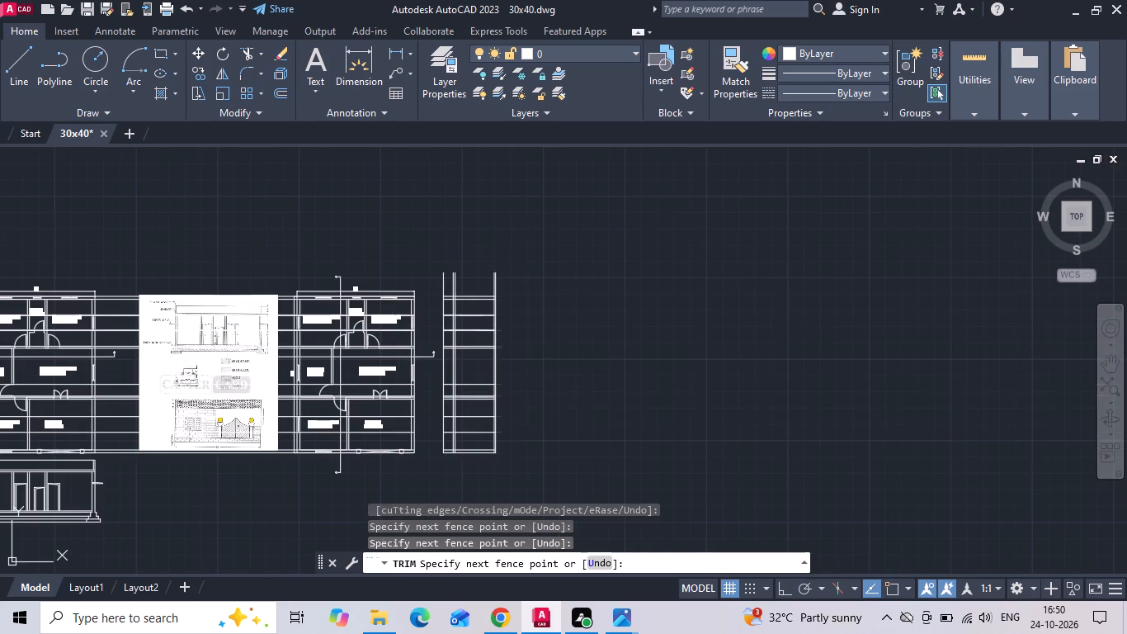
scroll(501, 282, "up", 2)
left_click_drag(340, 295, 545, 281)
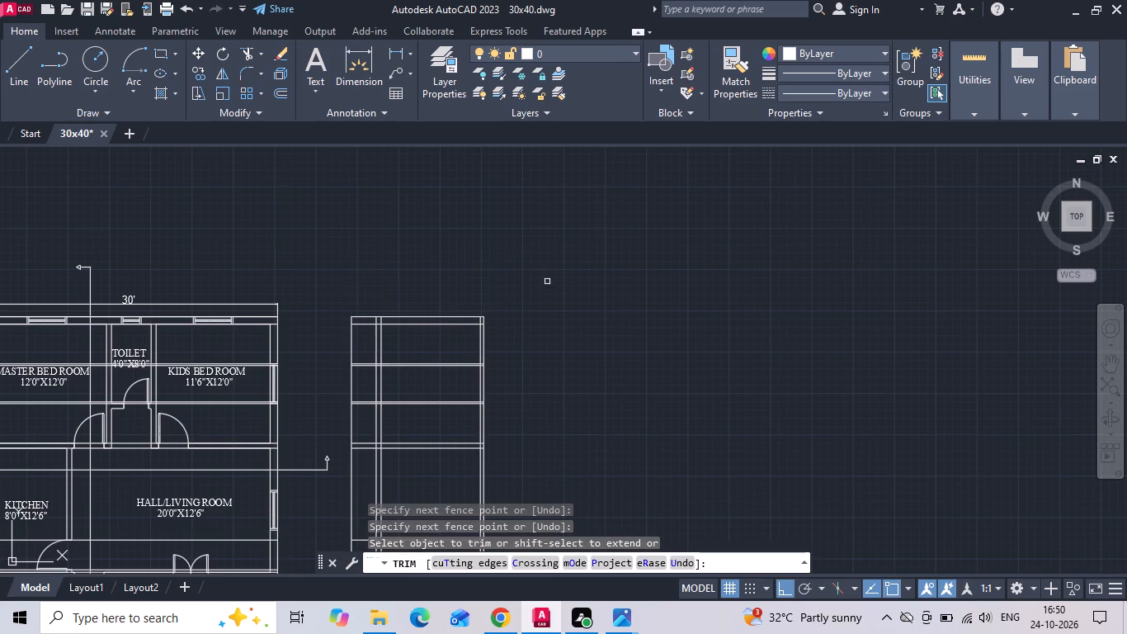
scroll(603, 277, "down", 3)
key("Escape")
Erase the leftover horizontal construction lines running across the plans and the reference image.
scroll(341, 332, "up", 2)
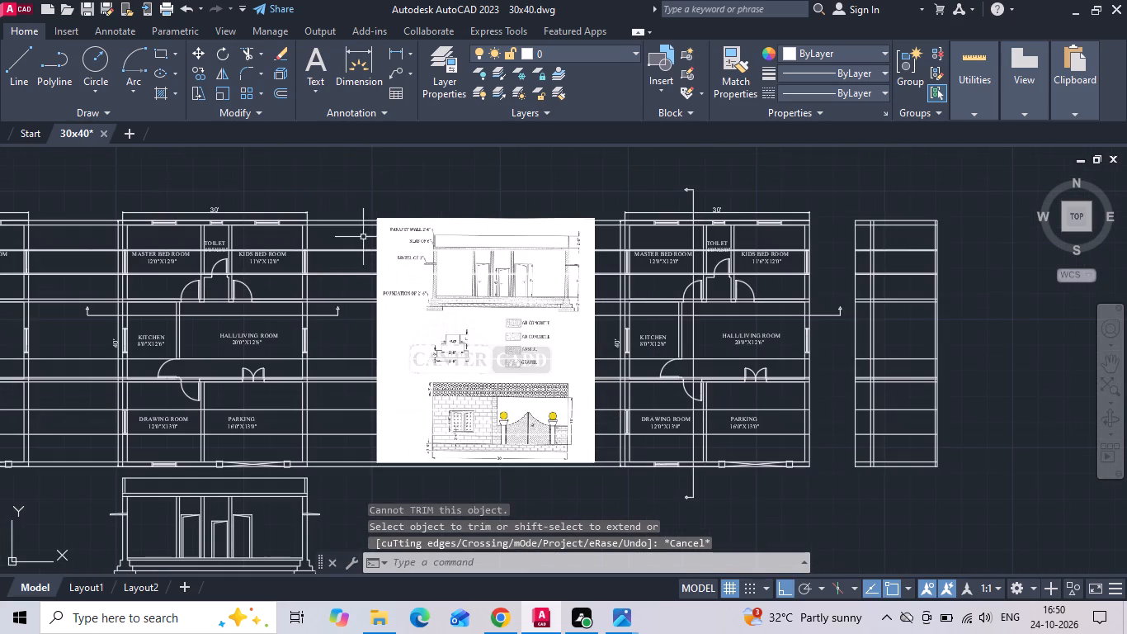
left_click(365, 214)
left_click(349, 489)
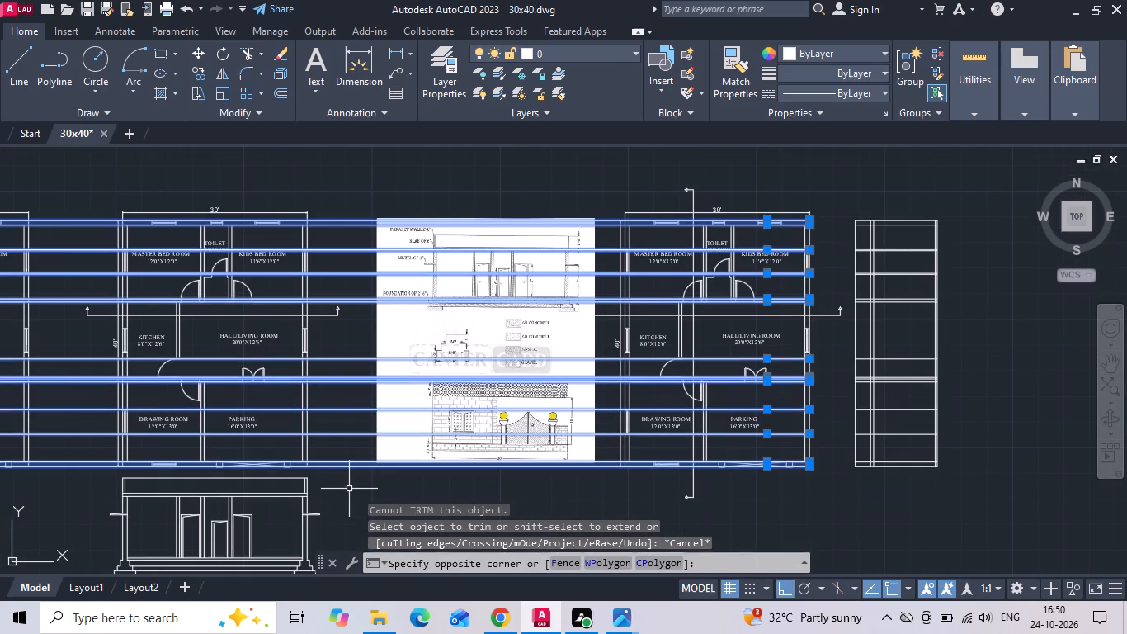
key("Delete")
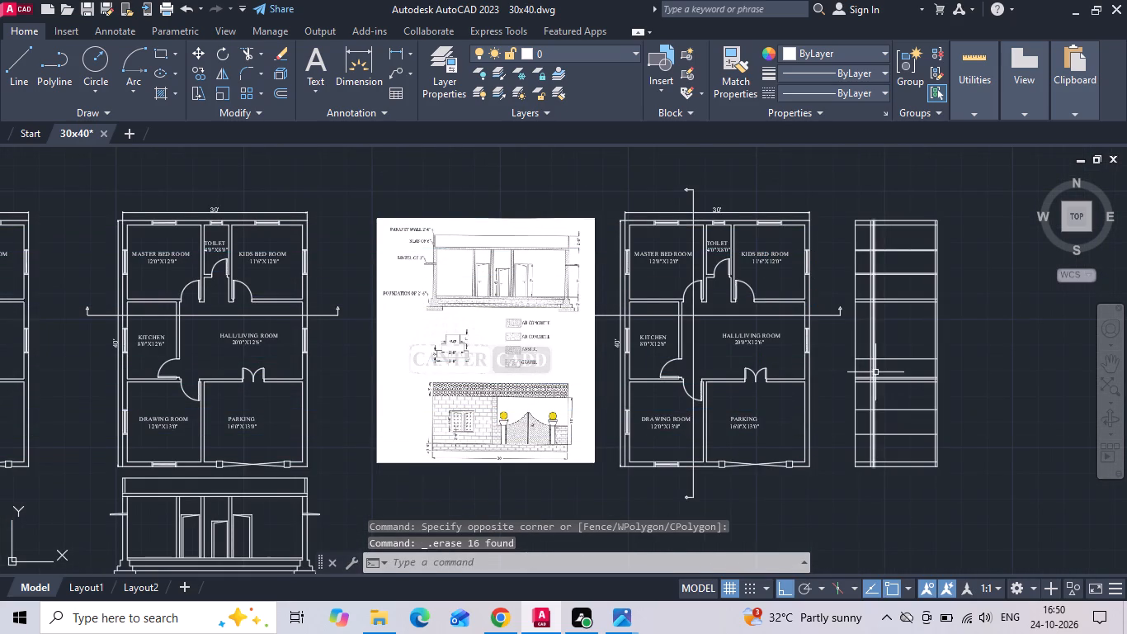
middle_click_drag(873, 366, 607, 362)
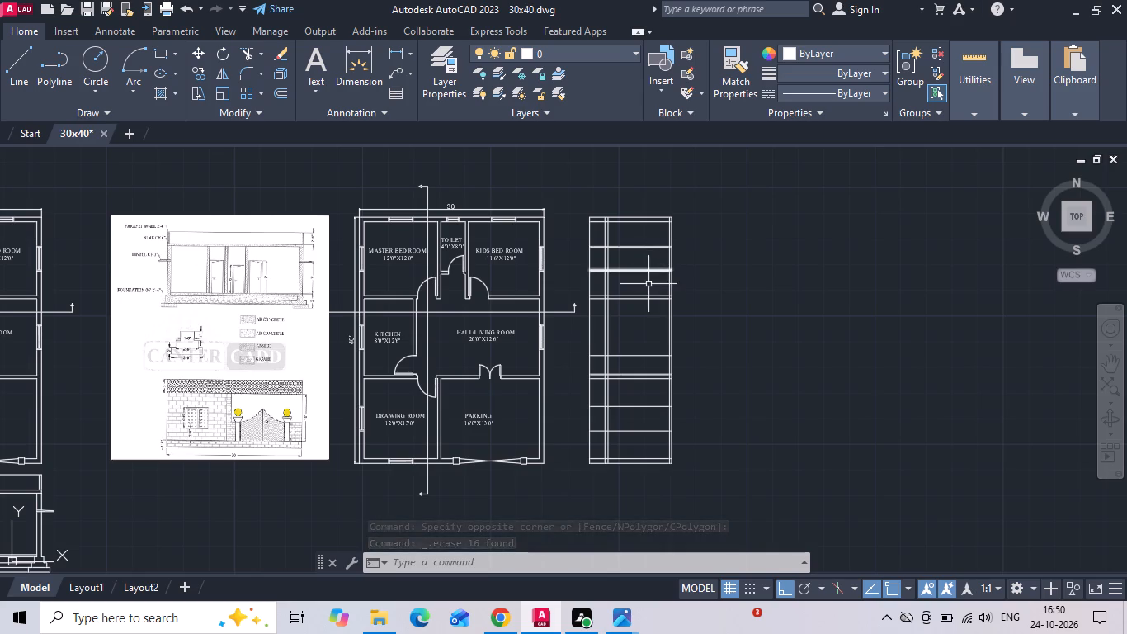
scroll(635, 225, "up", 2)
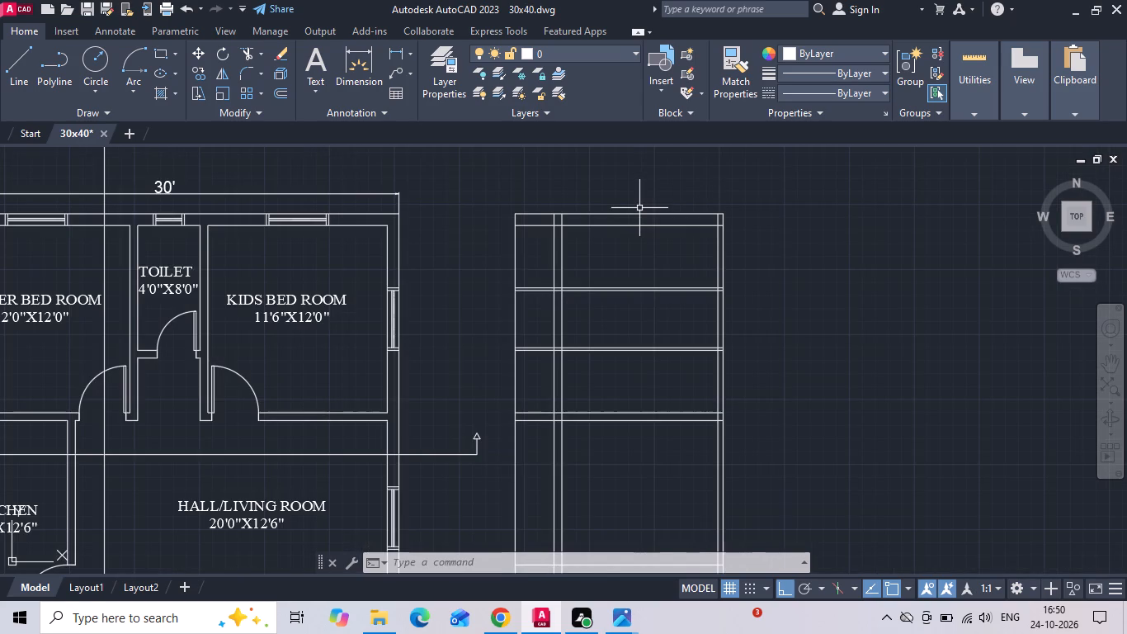
Copy the trimmed second-section grid horizontally to clear space farther away from the plan.
middle_click_drag(643, 220, 654, 248)
scroll(530, 181, "down", 2)
left_click_drag(523, 196, 525, 204)
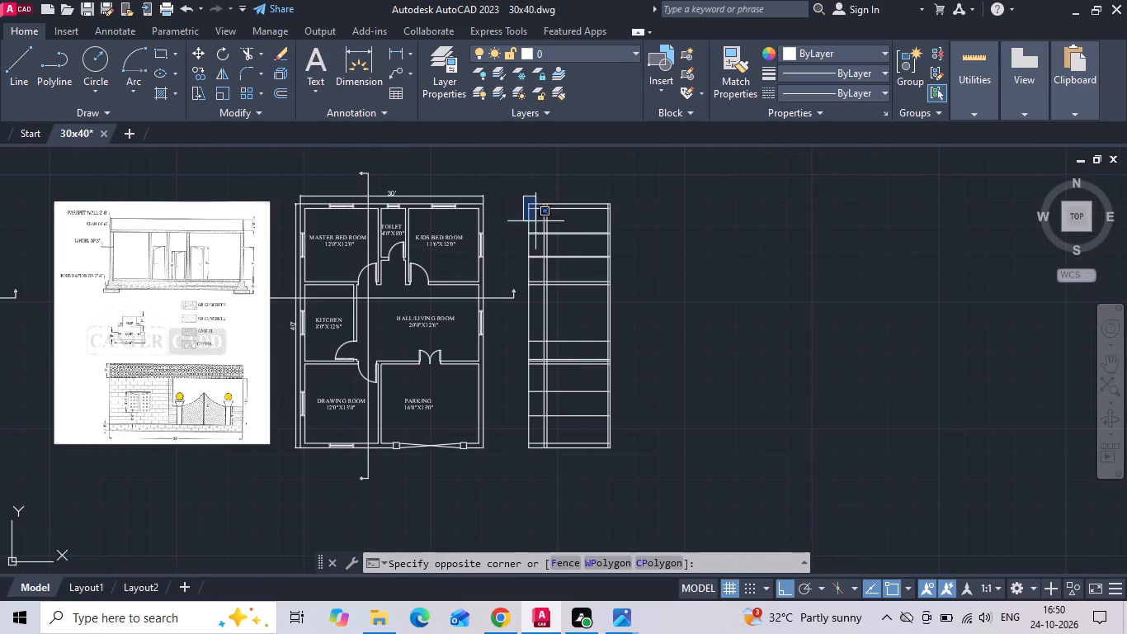
left_click(648, 482)
right_click(658, 337)
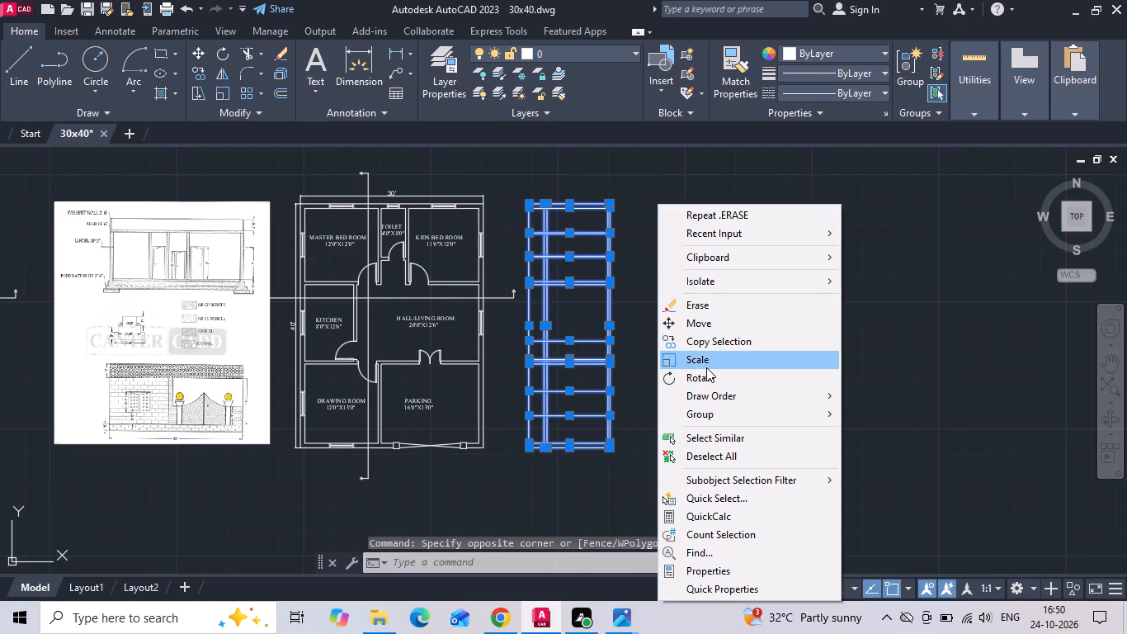
left_click(703, 345)
left_click_drag(703, 339, 726, 334)
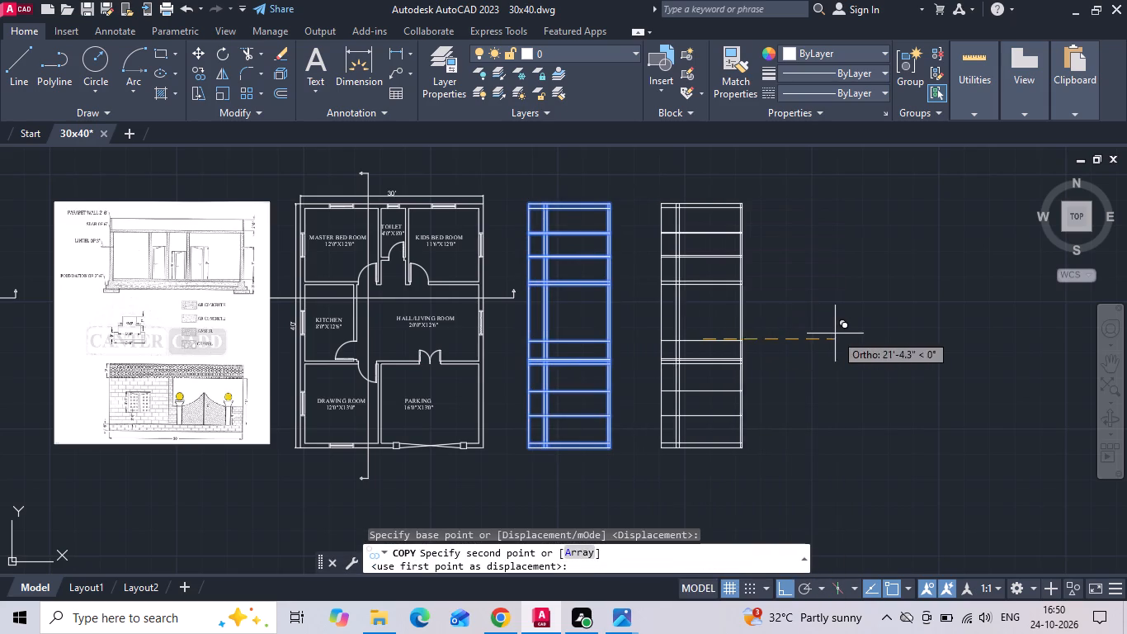
left_click(927, 319)
key("Escape")
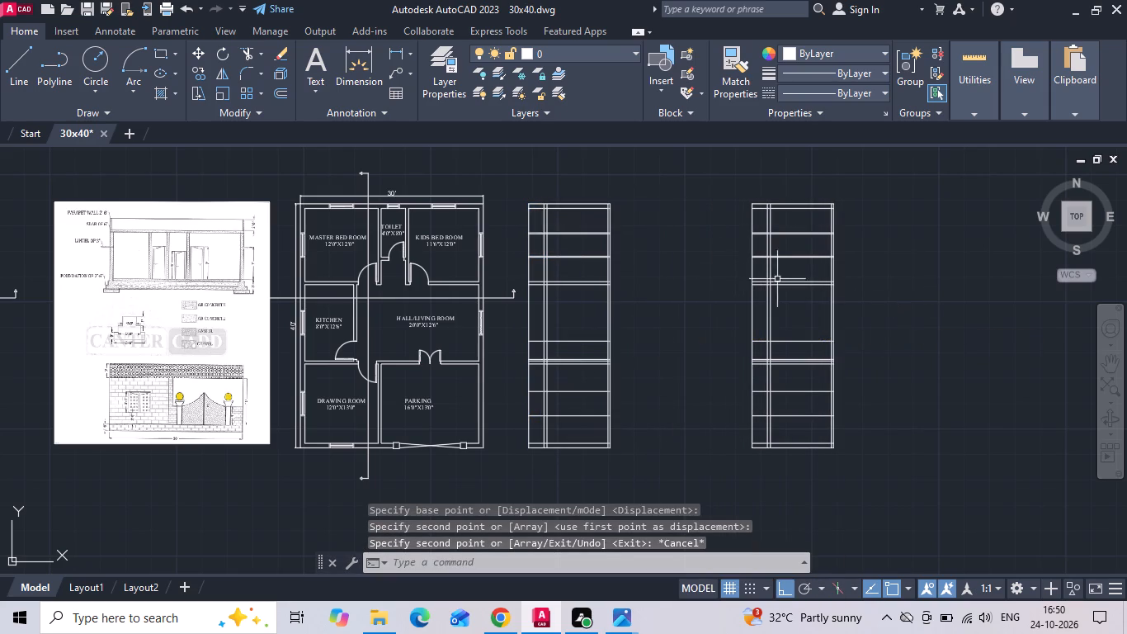
Erase the original section grid standing beside the plan.
left_click_drag(517, 189, 556, 248)
left_click(660, 475)
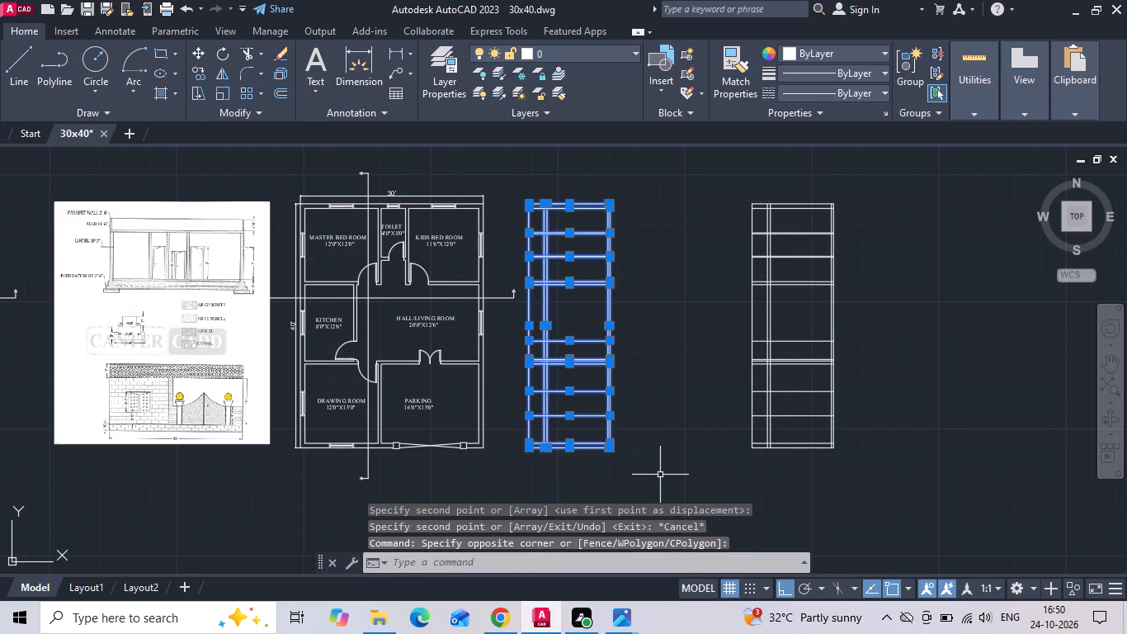
key("Delete")
Rotate the copied section grid 90° clockwise so its long side lies horizontally.
left_click(710, 474)
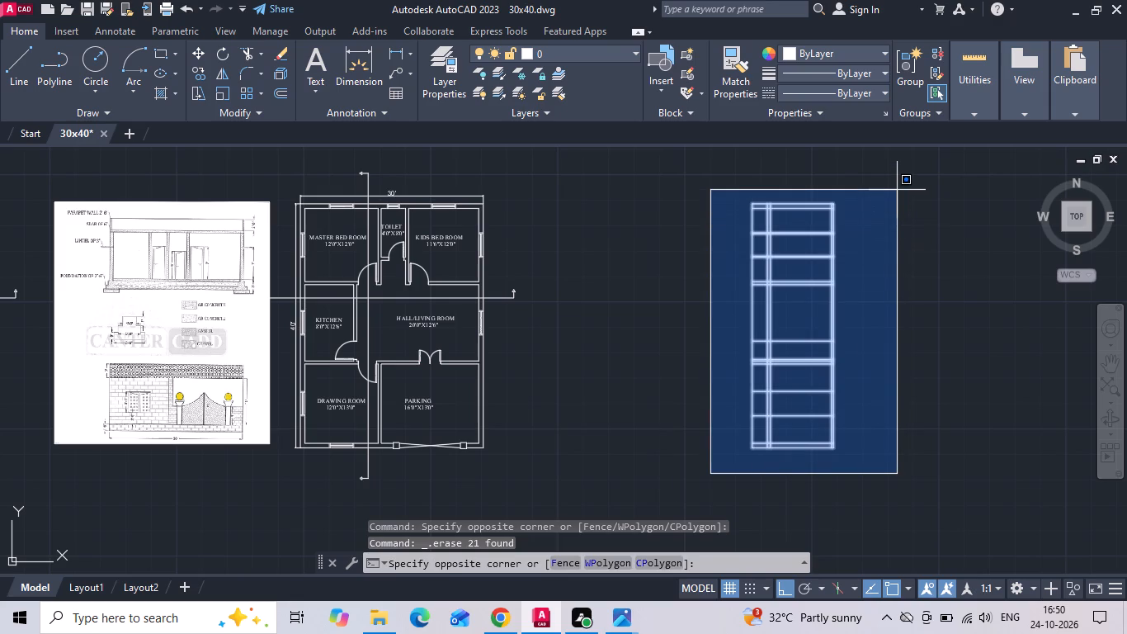
left_click(897, 190)
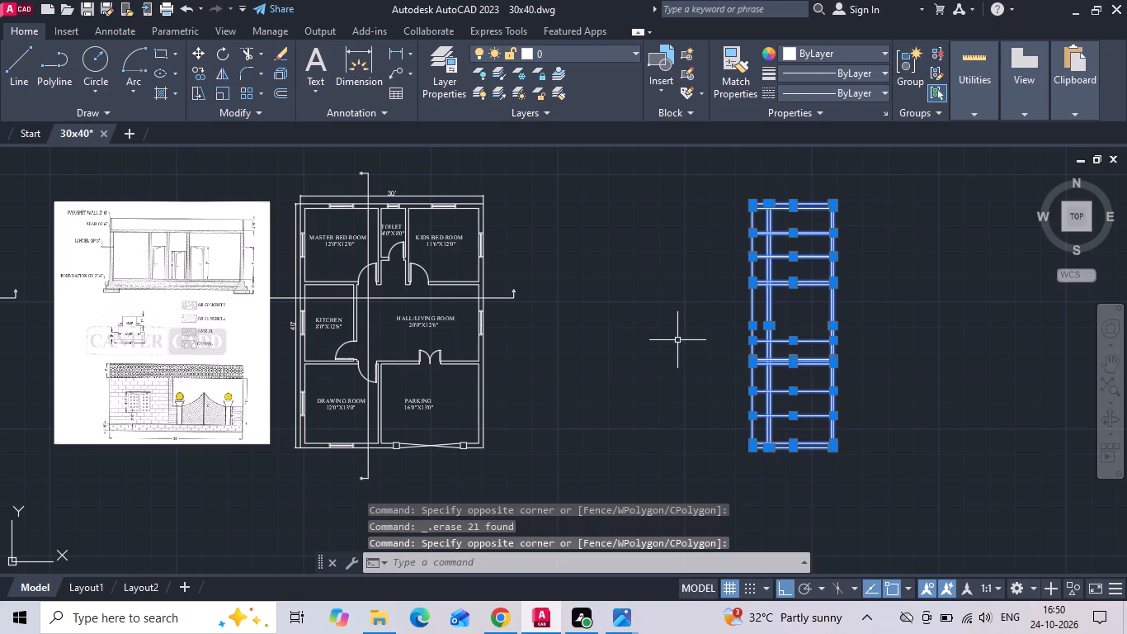
right_click(716, 308)
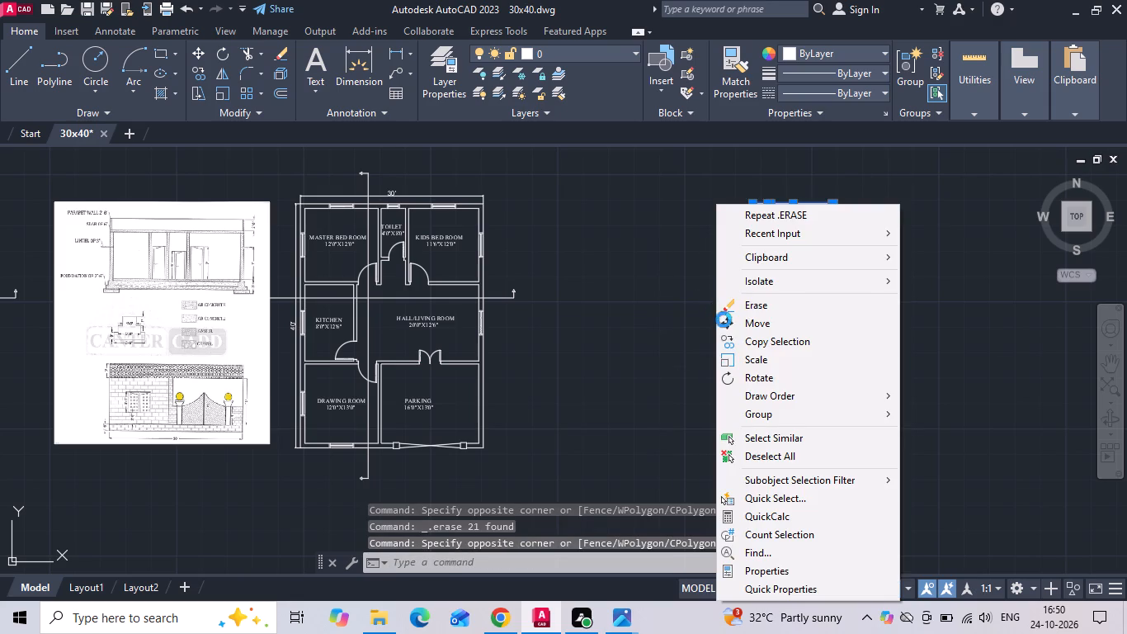
left_click(752, 381)
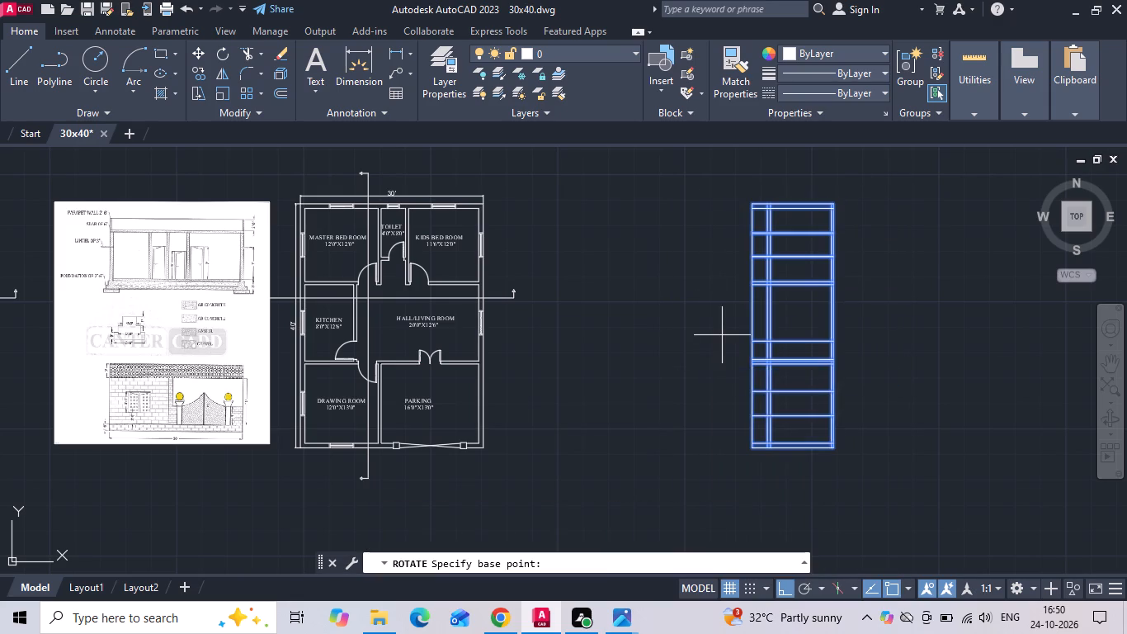
left_click_drag(719, 315, 722, 331)
left_click(722, 338)
Offset the upper of the section's two lowest horizontal lines upward by 2'6".
scroll(722, 407, "up", 2)
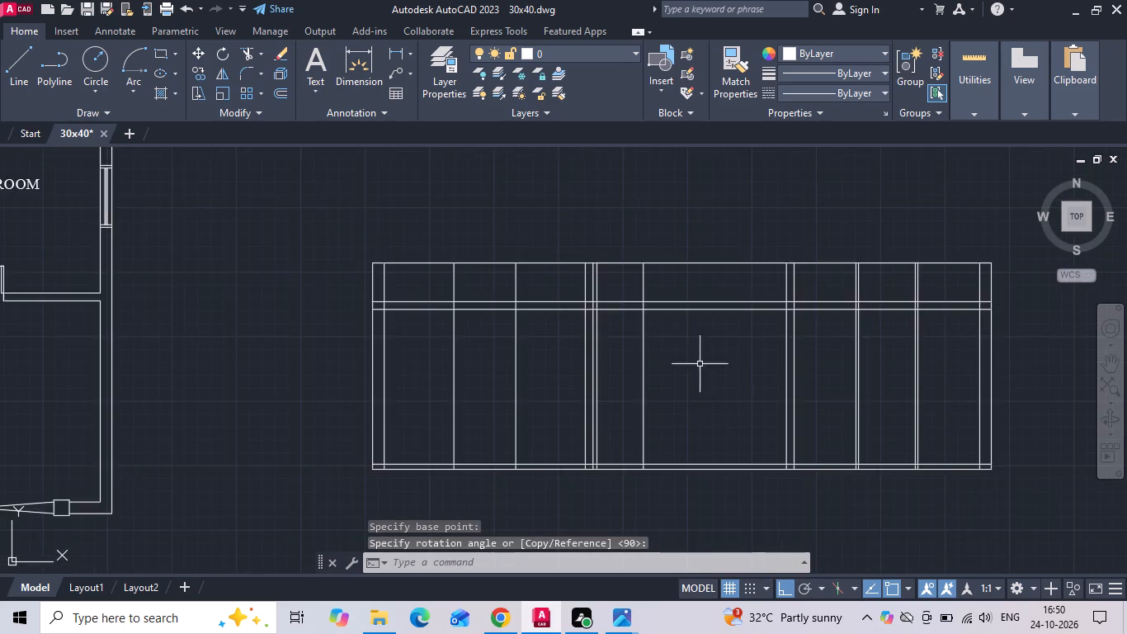
scroll(674, 320, "down", 2)
scroll(115, 338, "up", 2)
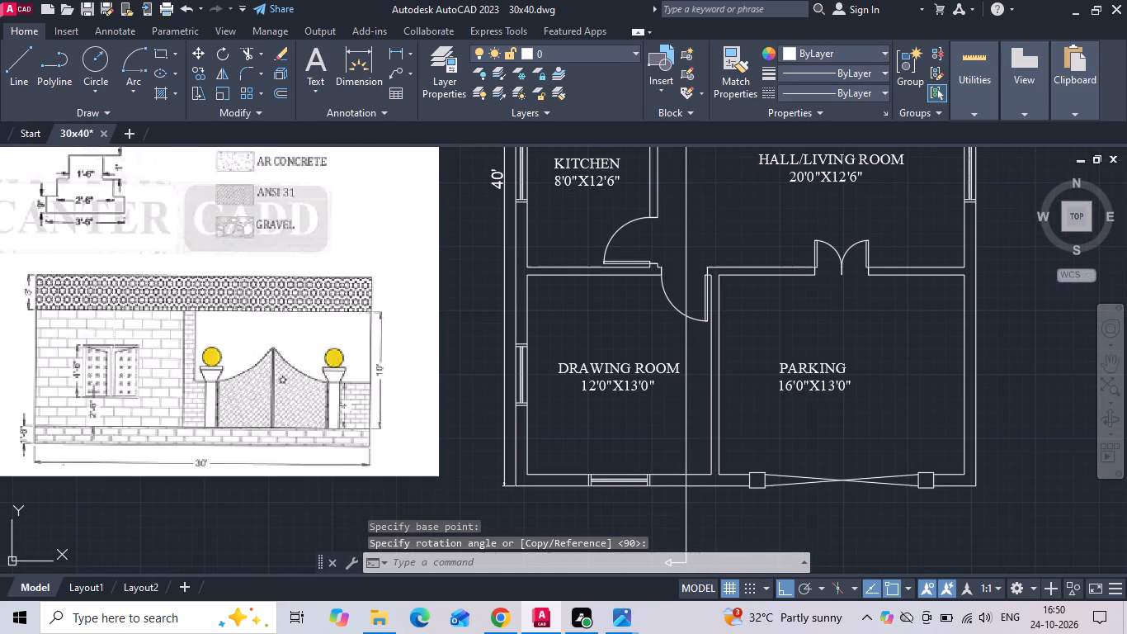
type("O 2'6")
key("space")
scroll(67, 286, "down", 1)
scroll(884, 366, "up", 1)
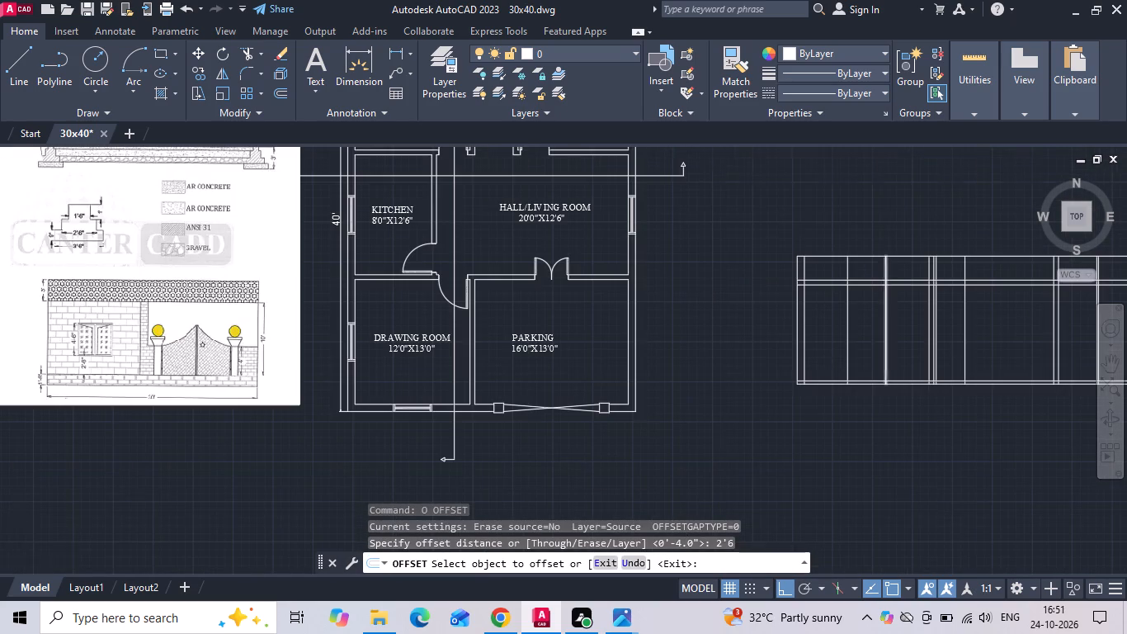
scroll(884, 366, "up", 1)
left_click_drag(809, 406, 813, 377)
left_click(835, 296)
middle_click_drag(836, 295, 711, 292)
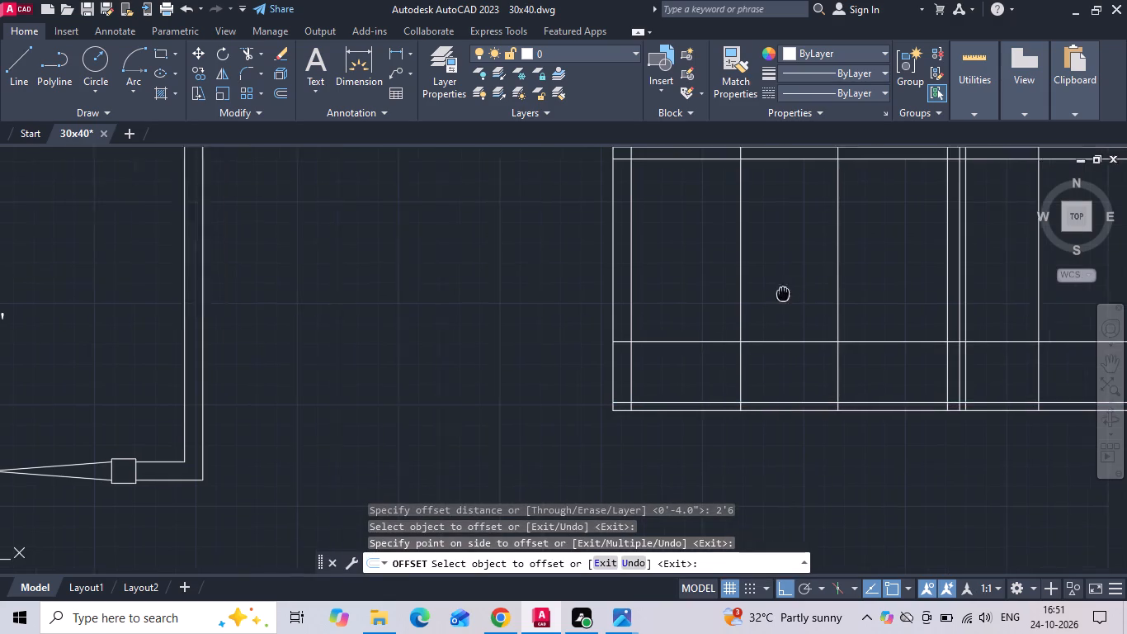
middle_click_drag(711, 292, 590, 299)
key("Escape")
Offset the new sill-height line upward by 4'6".
type("O 4'")
type("6")
key("space")
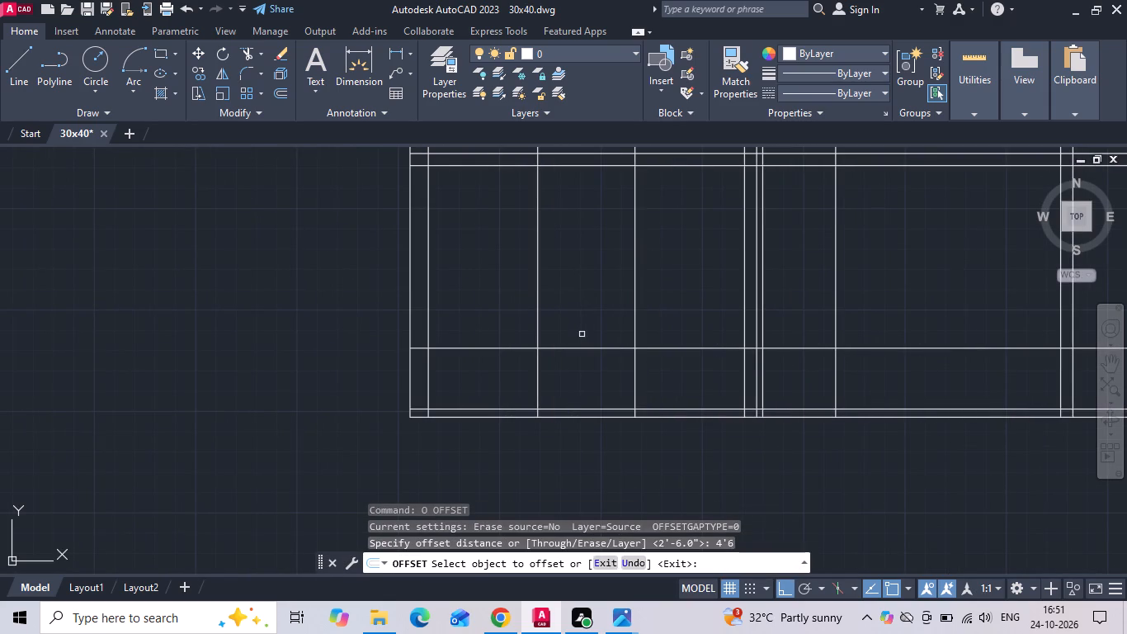
left_click_drag(573, 349, 576, 331)
left_click(583, 283)
key("Escape")
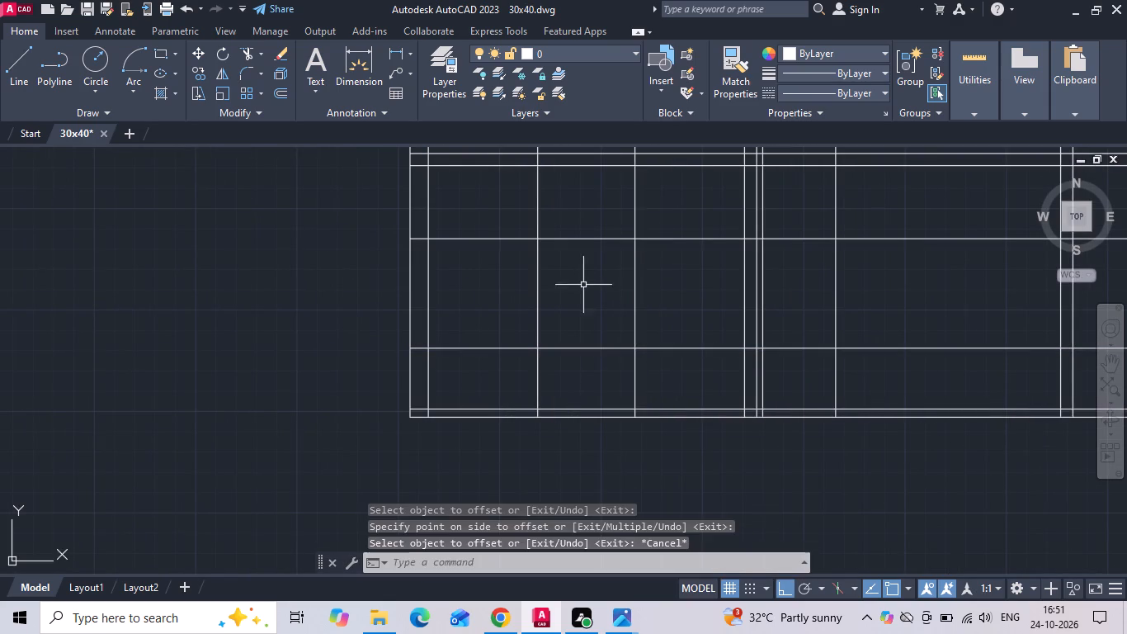
Trim the grid lines around the window in the bay nearest the plan, leaving its rectangle between the sill and lintel lines.
type("TR")
key("space")
key("space")
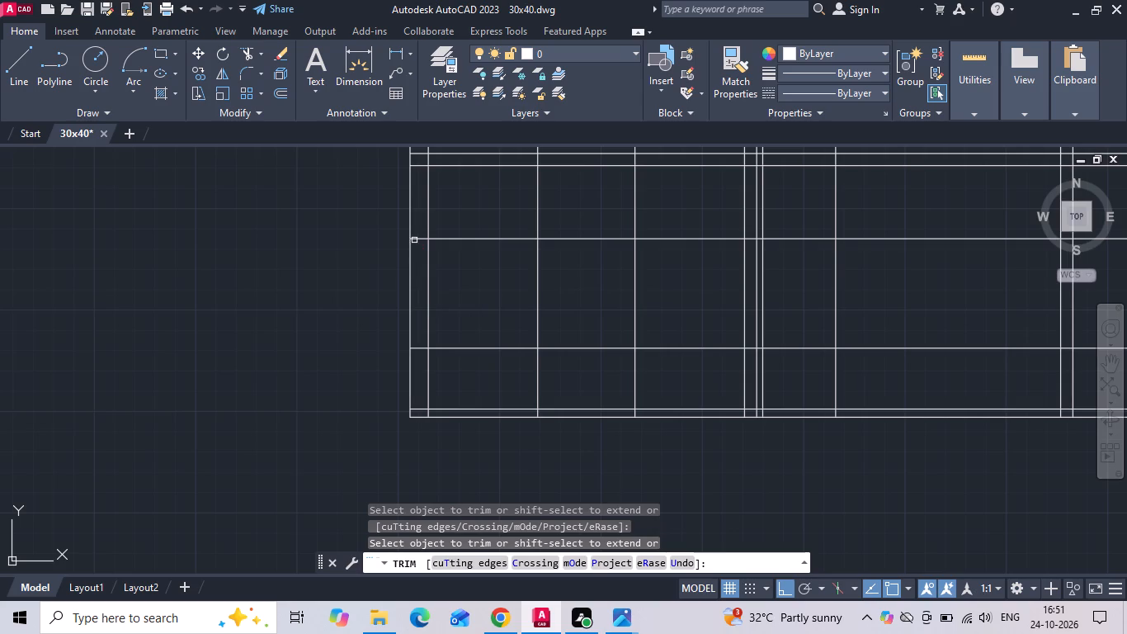
left_click(419, 225)
left_click(416, 362)
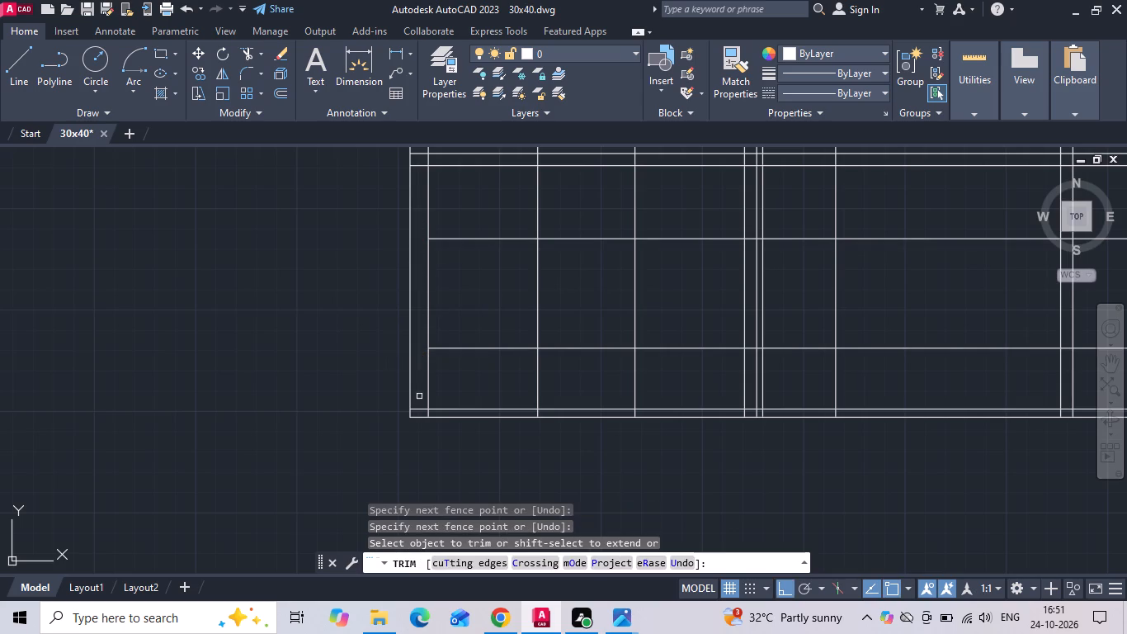
left_click_drag(495, 382, 700, 232)
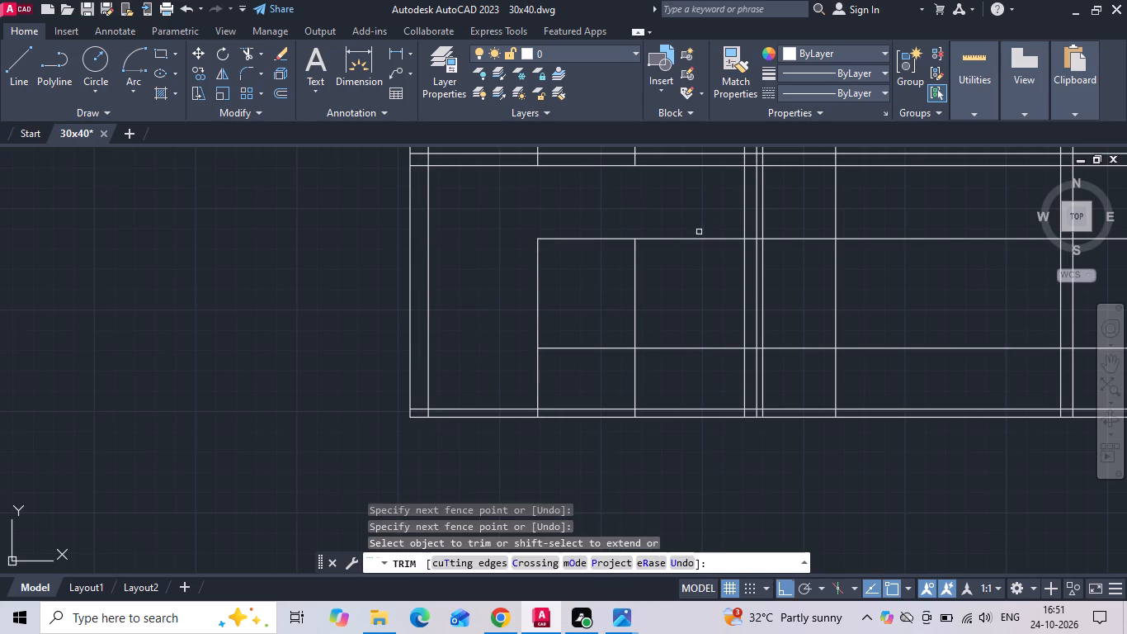
left_click_drag(696, 227, 539, 376)
left_click_drag(550, 376, 510, 377)
left_click(502, 377)
Trim the middle bay's grid lines above and beside the door, and the sill line across it, to leave the door outline.
middle_click_drag(582, 381, 459, 393)
scroll(458, 393, "down", 1)
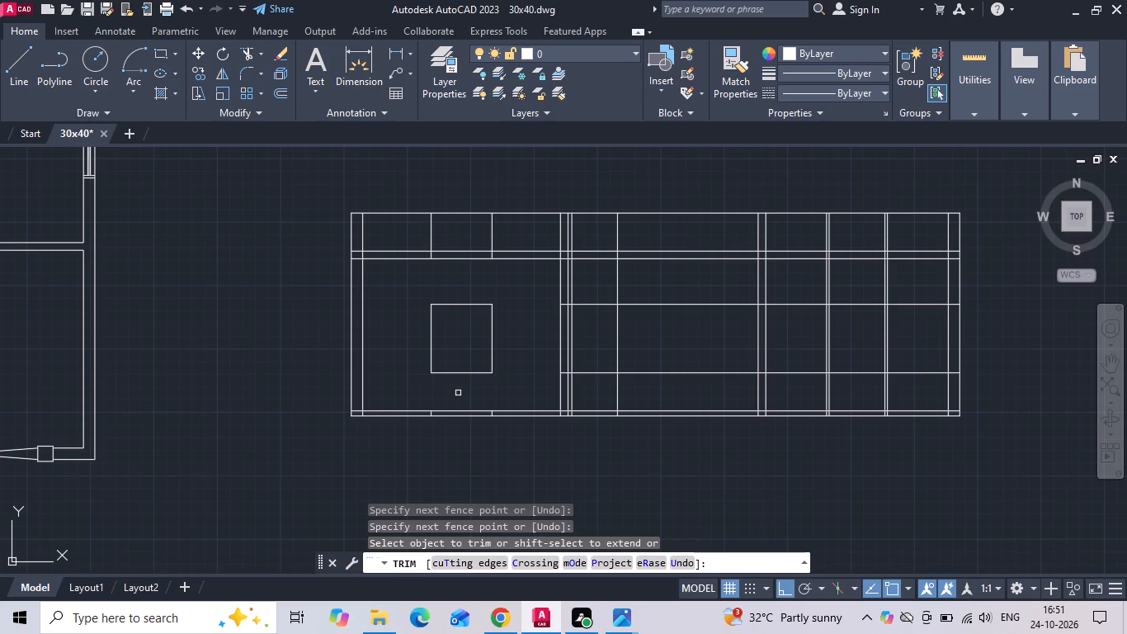
scroll(458, 393, "down", 1)
middle_click_drag(462, 395, 540, 414)
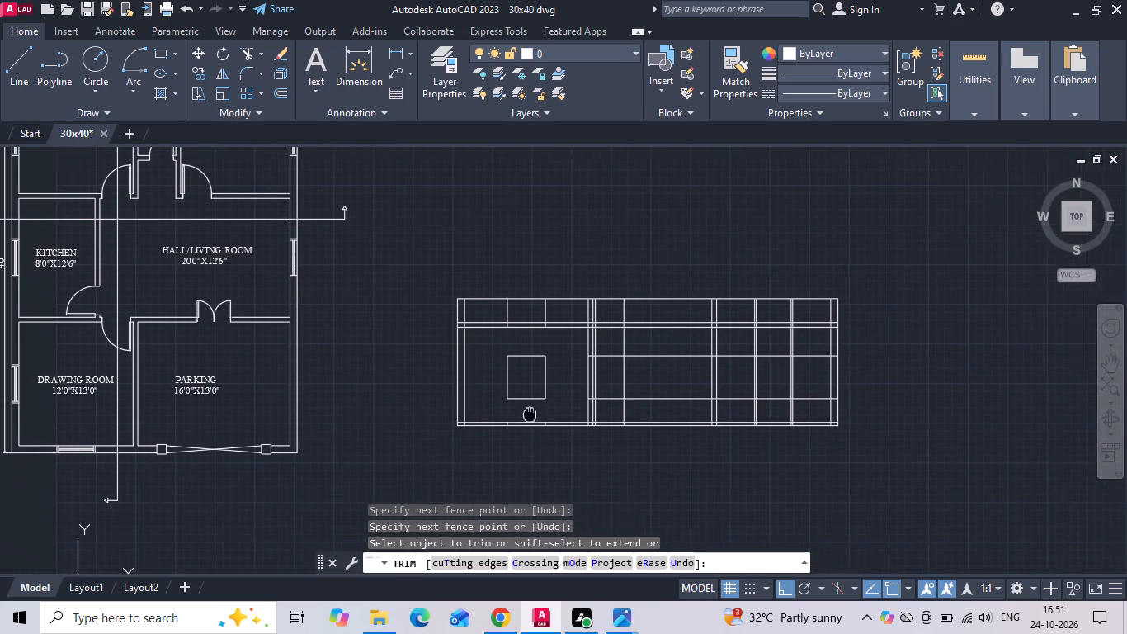
middle_click_drag(540, 414, 578, 423)
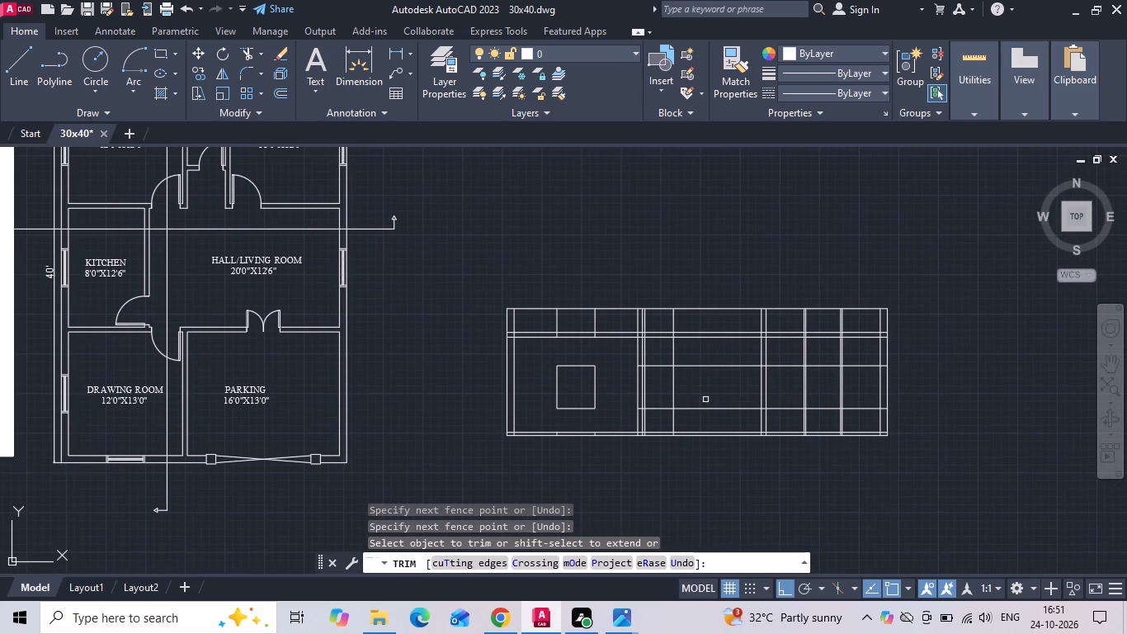
scroll(677, 400, "up", 3)
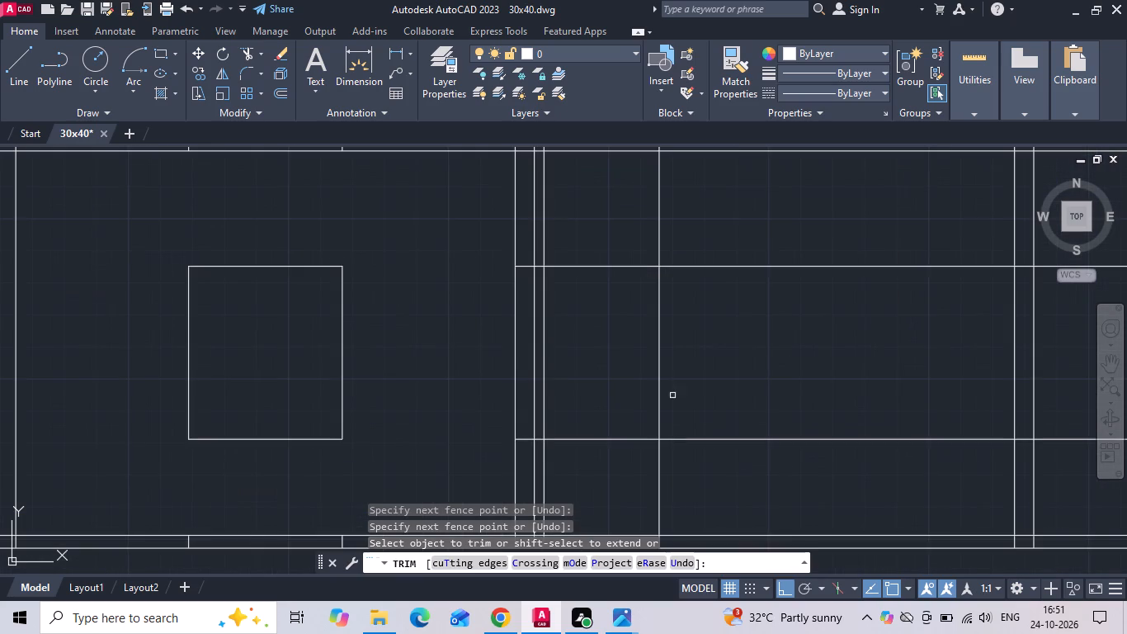
scroll(549, 270, "up", 1)
left_click(533, 244)
scroll(532, 244, "down", 1)
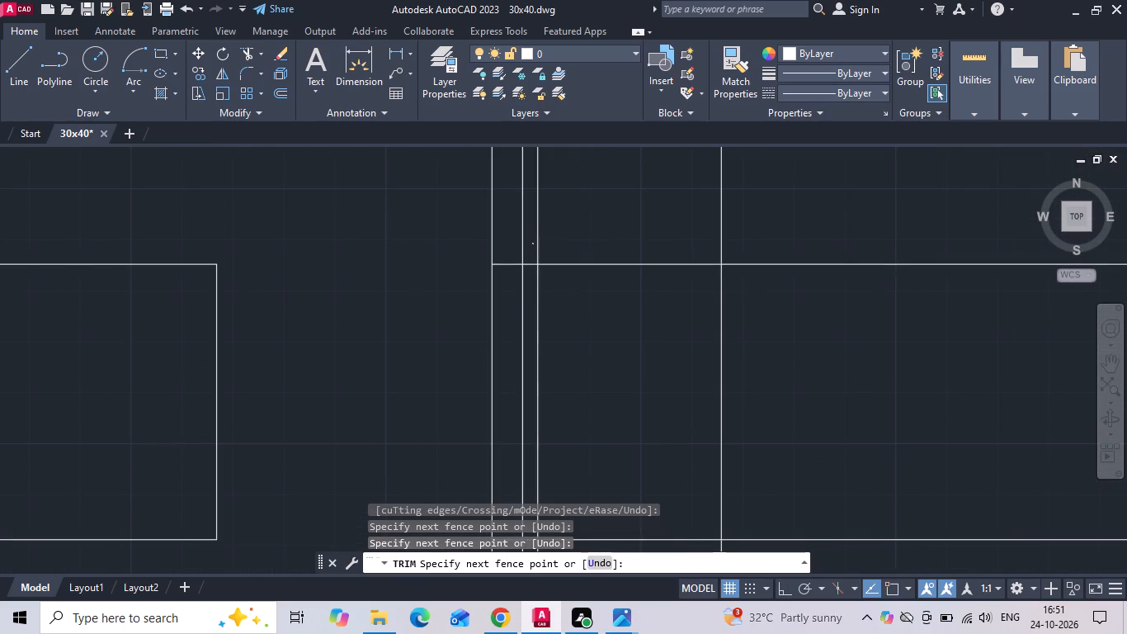
scroll(532, 244, "down", 1)
left_click(685, 224)
left_click_drag(665, 250, 667, 364)
left_click_drag(659, 362, 659, 360)
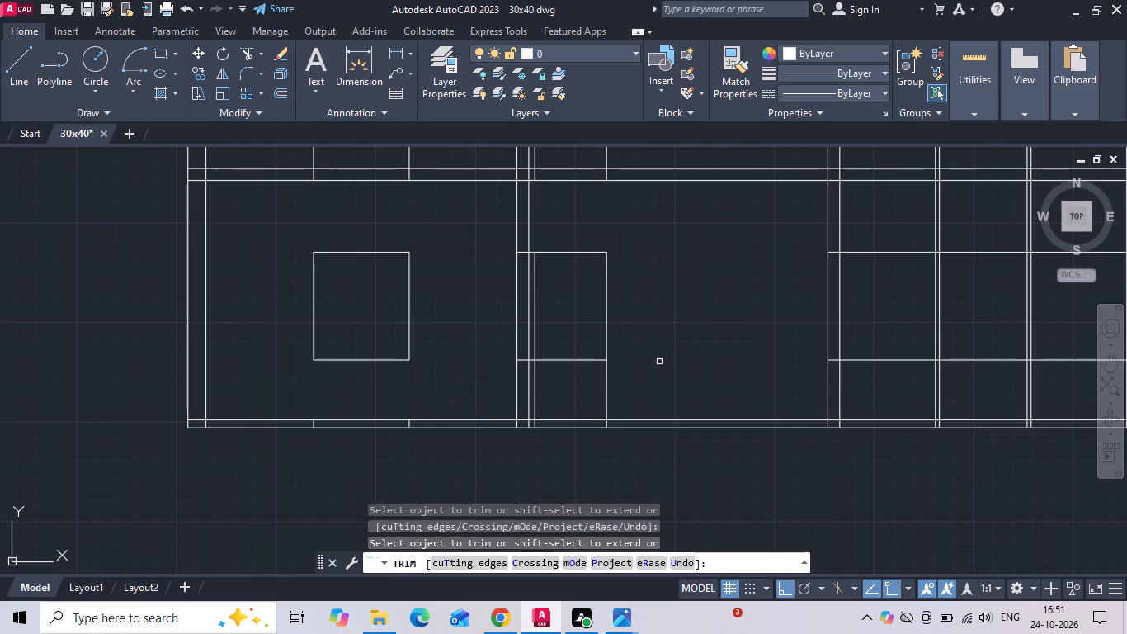
left_click_drag(659, 360, 658, 348)
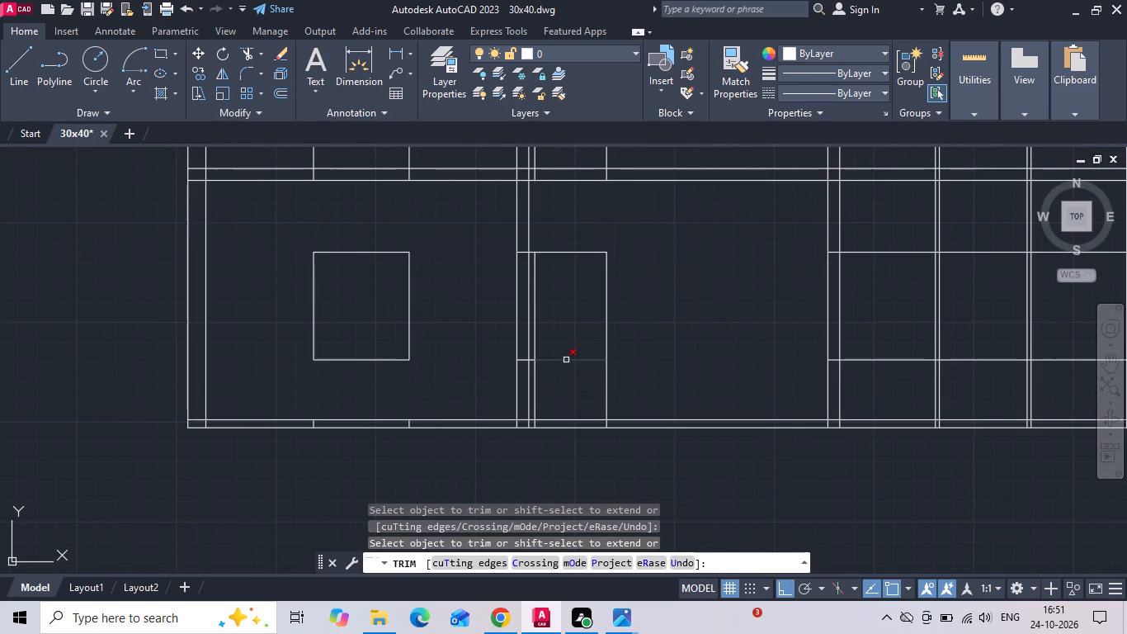
left_click(566, 360)
Trim the leftover lintel and sill line pieces inside the partition wall and between the wall and the door.
scroll(529, 271, "up", 2)
left_click(507, 219)
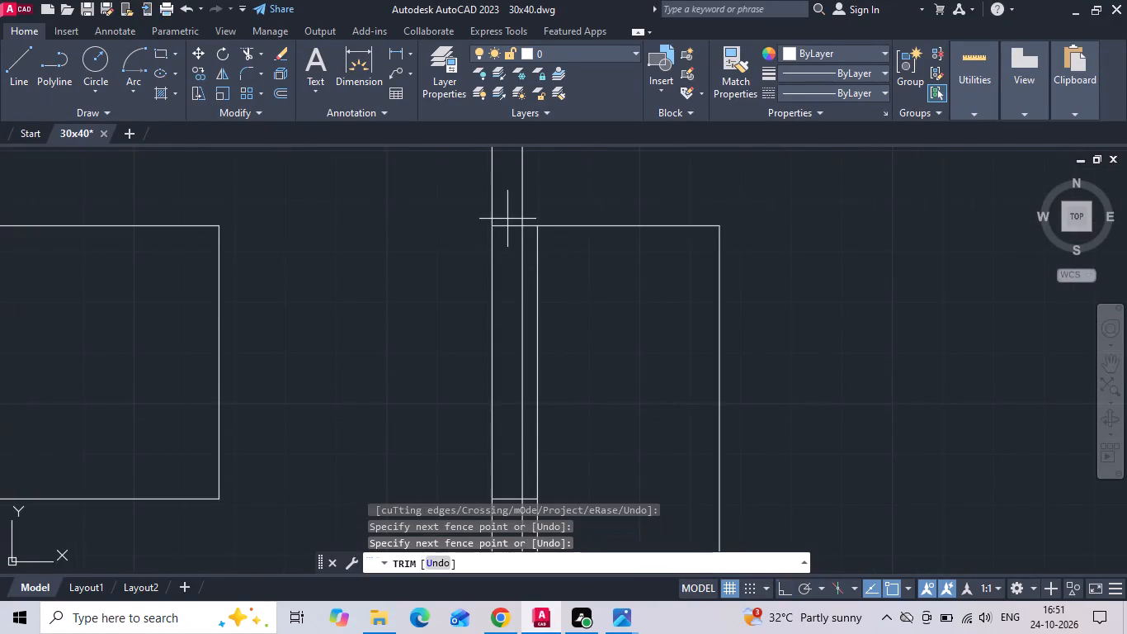
scroll(507, 219, "down", 1)
left_click(502, 398)
scroll(512, 399, "up", 1)
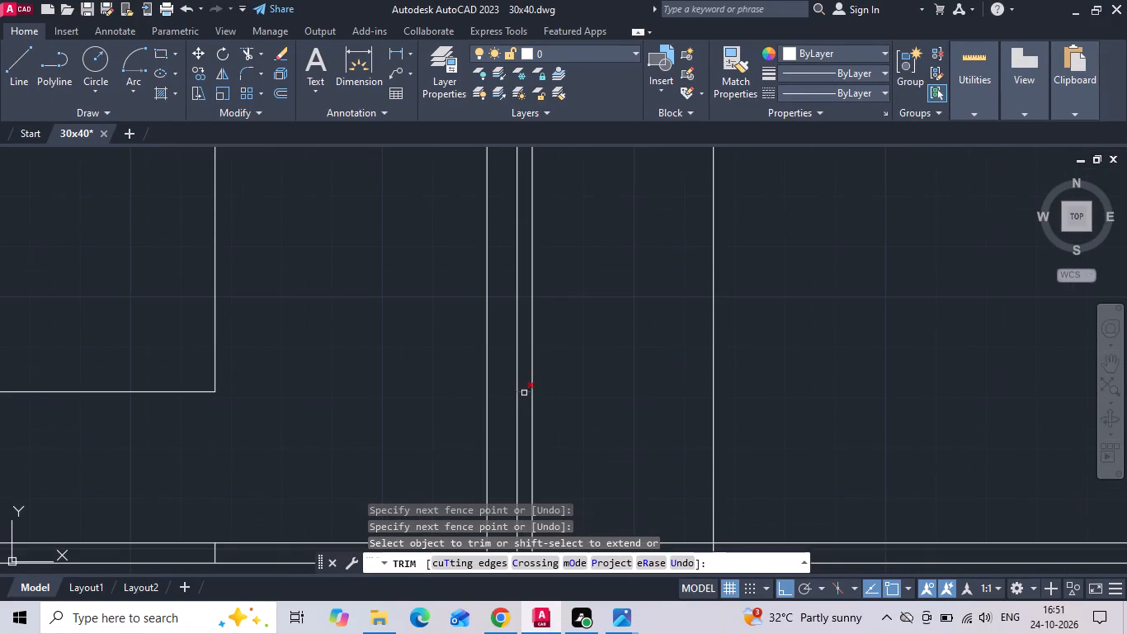
left_click(521, 403)
scroll(524, 409, "down", 1)
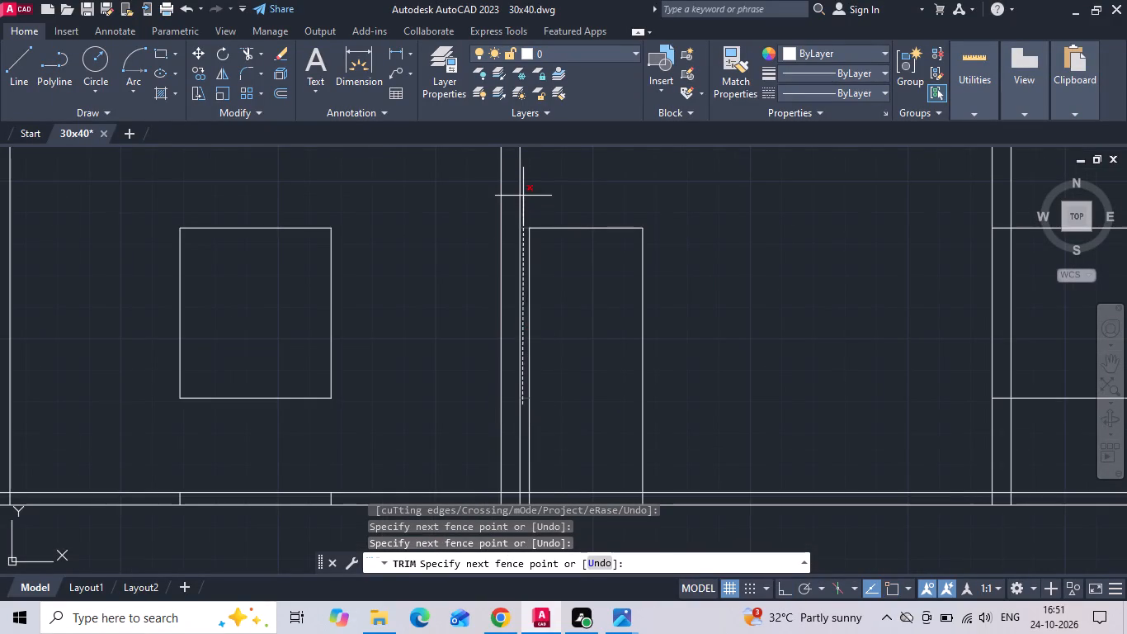
left_click(523, 196)
Trim the vertical line ends between the section's two lowest lines, from the door to the end wall nearest the plan.
scroll(543, 200, "down", 1)
scroll(570, 411, "up", 2)
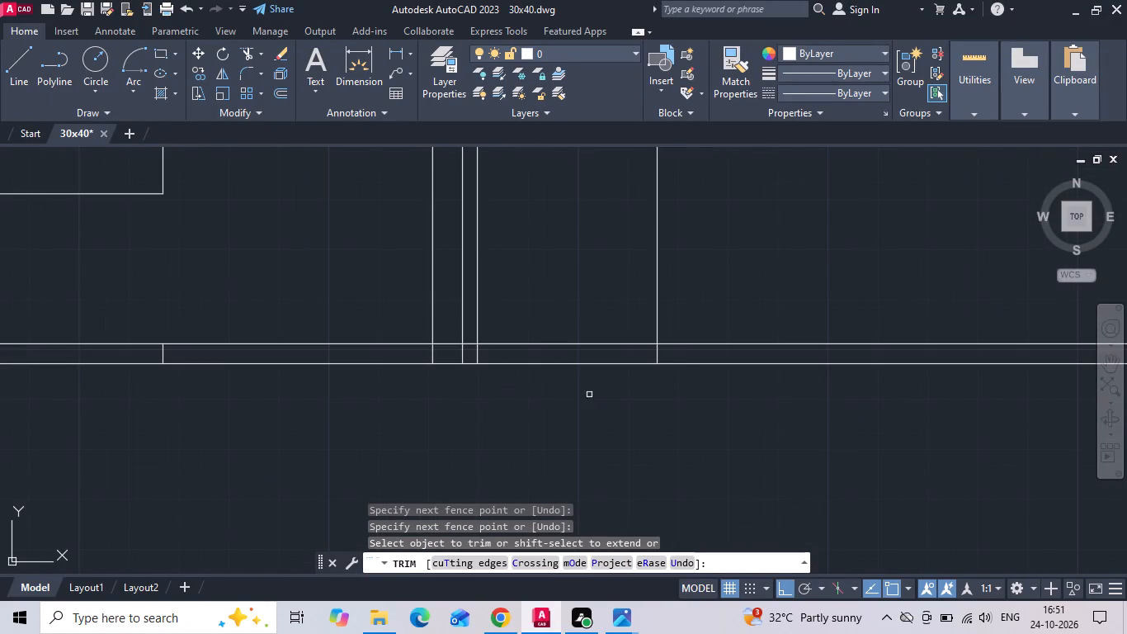
left_click(696, 355)
scroll(696, 355, "down", 1)
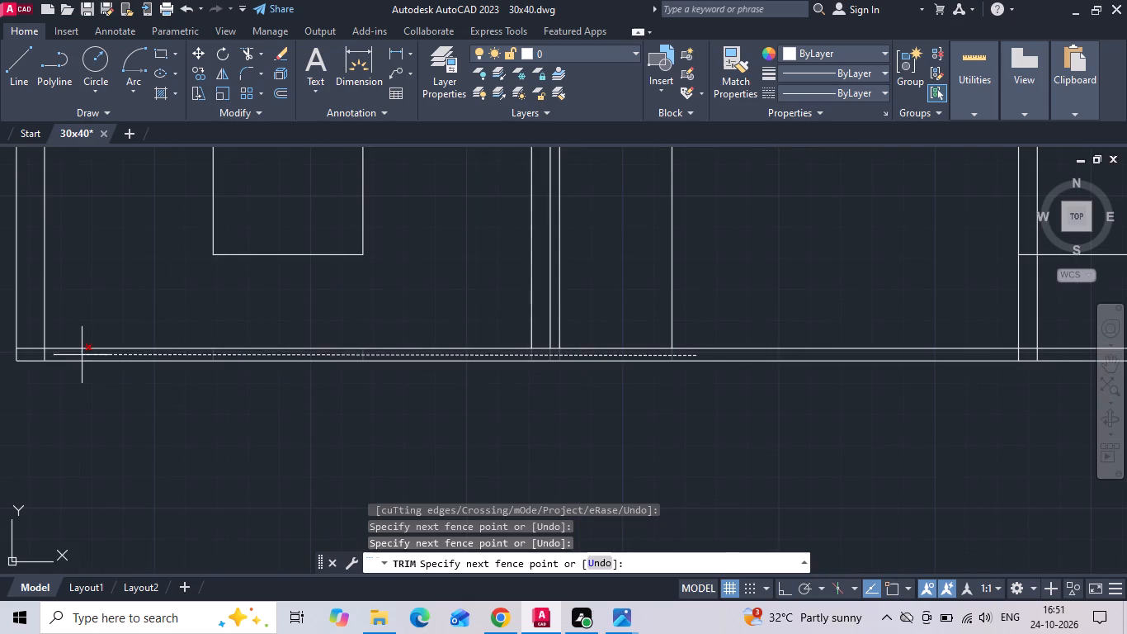
left_click(38, 356)
scroll(266, 425, "down", 2)
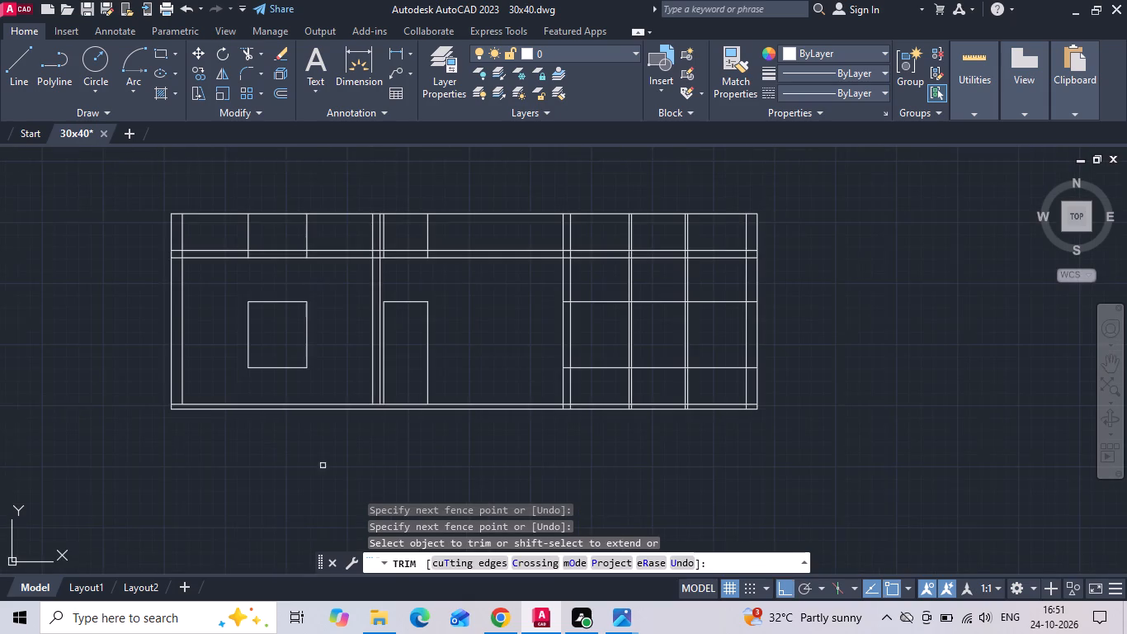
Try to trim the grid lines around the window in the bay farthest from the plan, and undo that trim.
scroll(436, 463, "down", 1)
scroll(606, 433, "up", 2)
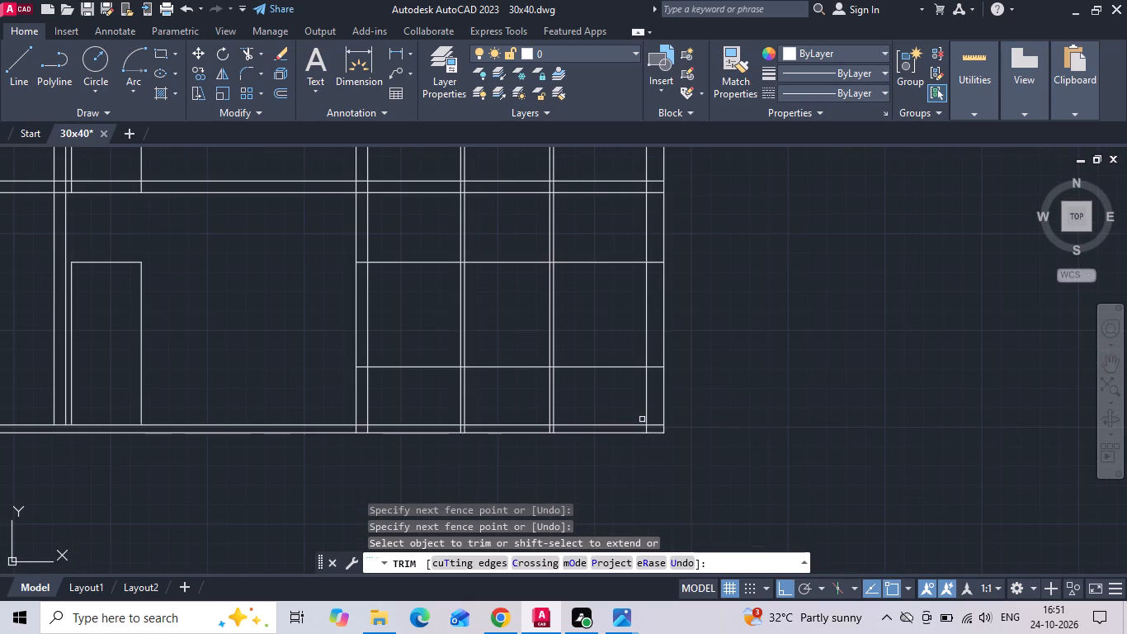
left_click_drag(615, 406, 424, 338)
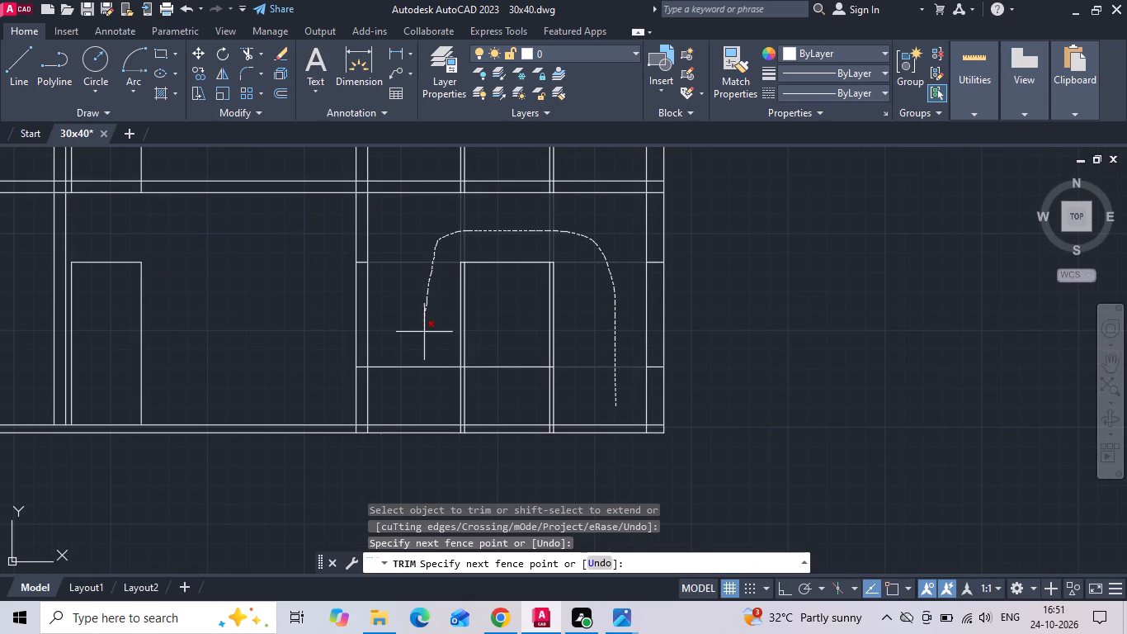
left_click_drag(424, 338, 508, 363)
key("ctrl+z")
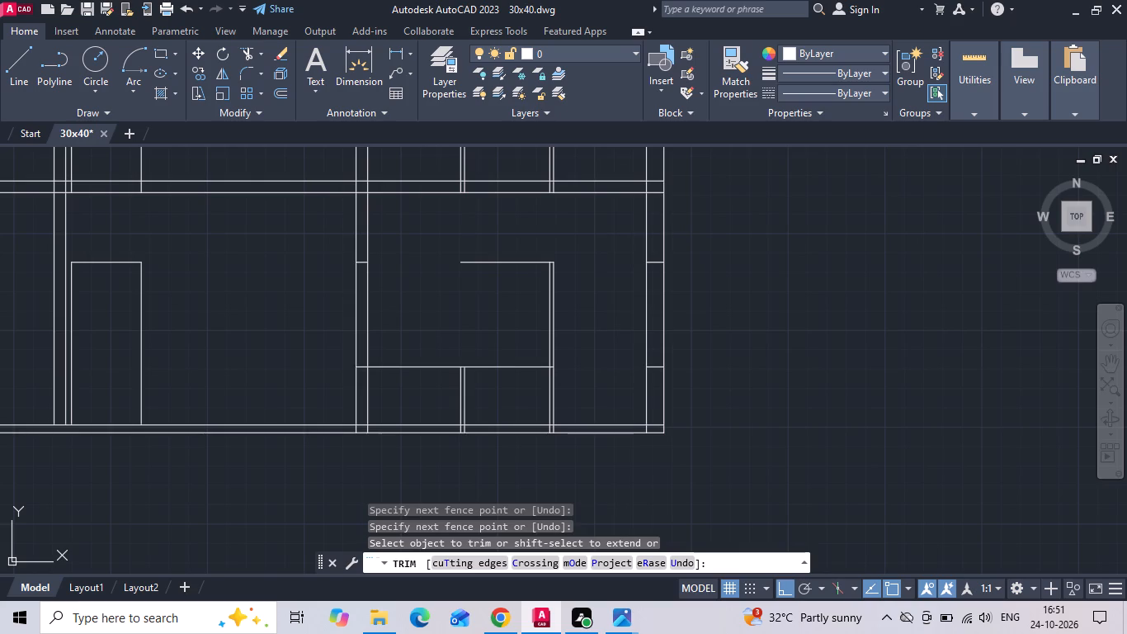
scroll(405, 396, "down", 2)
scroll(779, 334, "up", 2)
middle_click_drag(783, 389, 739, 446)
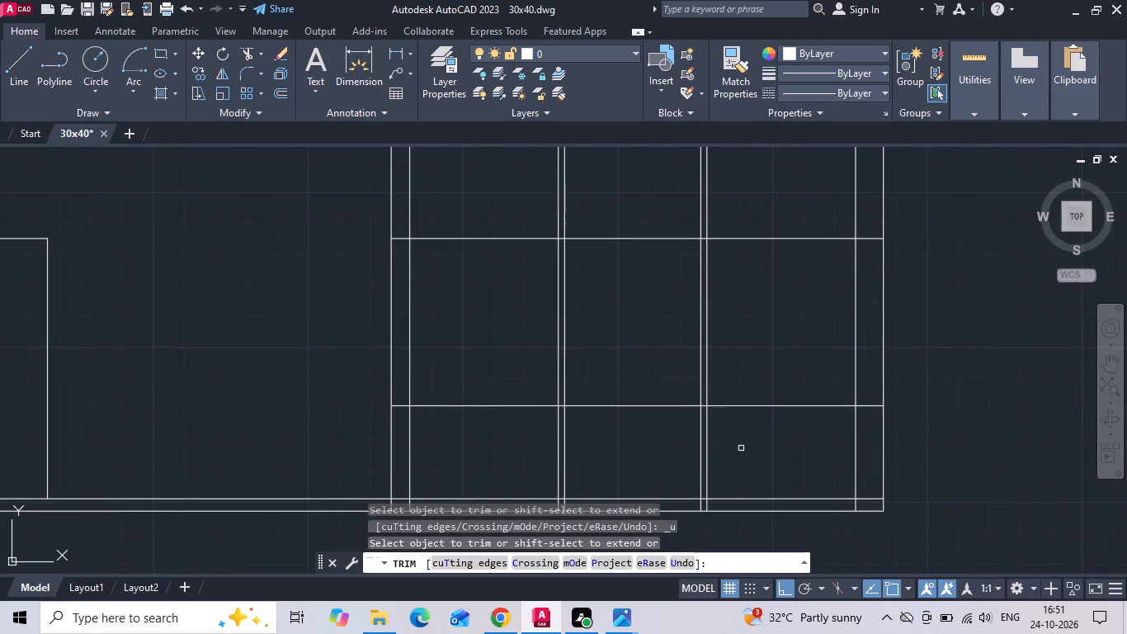
Trim the grid lines all around the window in the bay farthest from the plan, leaving its outline.
left_click_drag(741, 450, 578, 451)
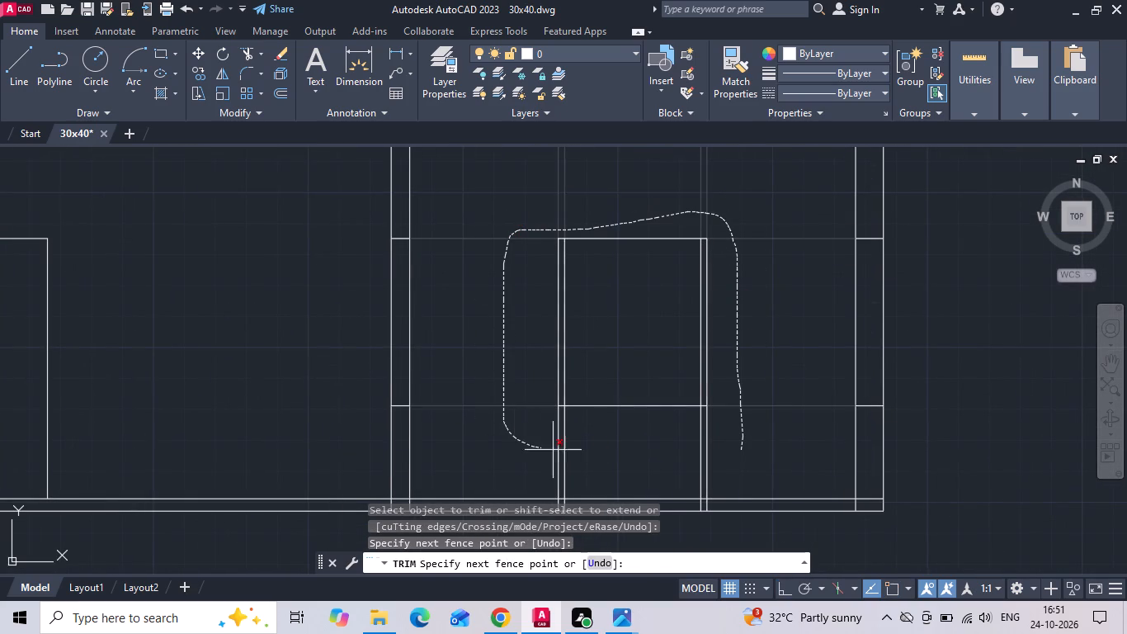
left_click_drag(578, 451, 731, 451)
Trim the vertical line ends between the section's two lowest lines, from the far end wall past the adjacent partition wall.
scroll(670, 367, "down", 1)
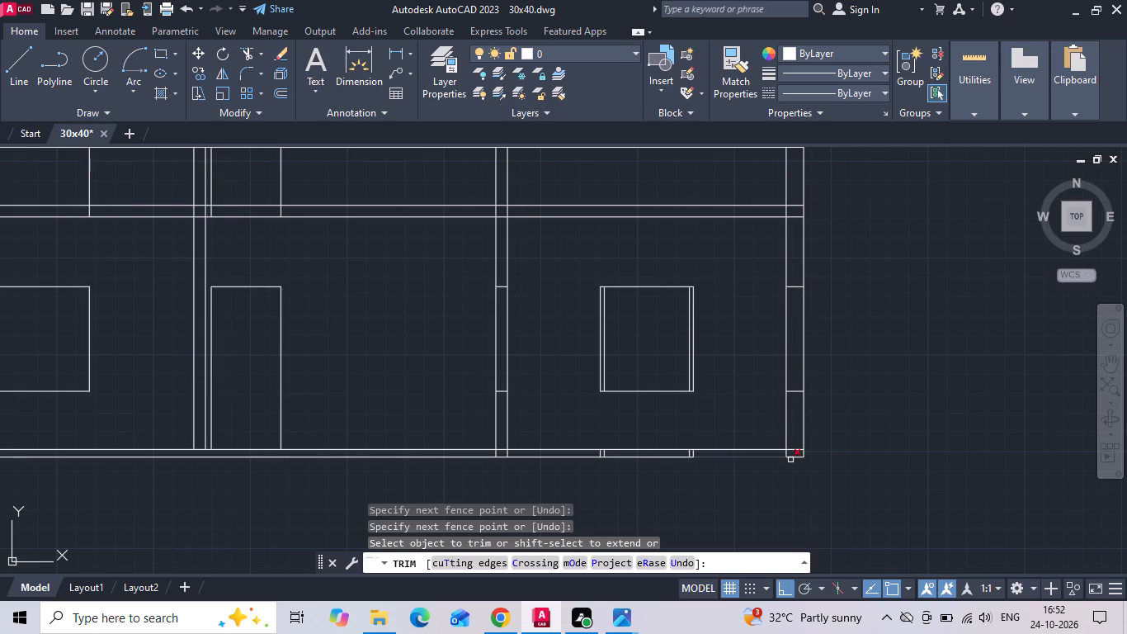
scroll(792, 460, "up", 2)
left_click(786, 449)
scroll(774, 448, "down", 1)
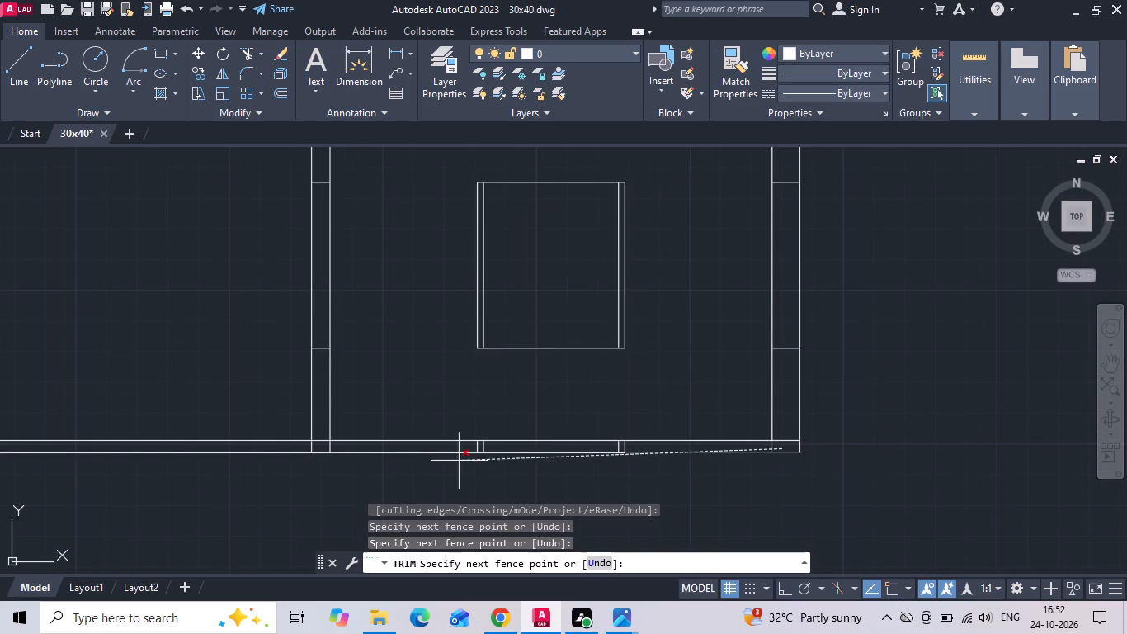
left_click(267, 449)
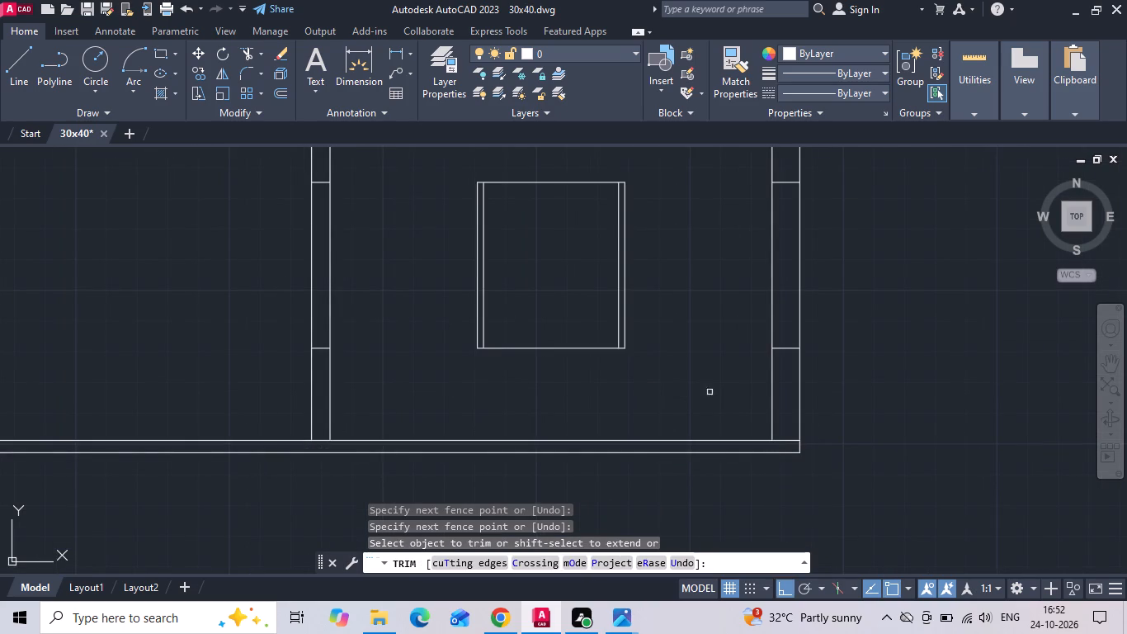
Trim the sill line piece inside the far end wall and the lintel and sill pieces inside the adjacent partition wall.
scroll(832, 466, "down", 4)
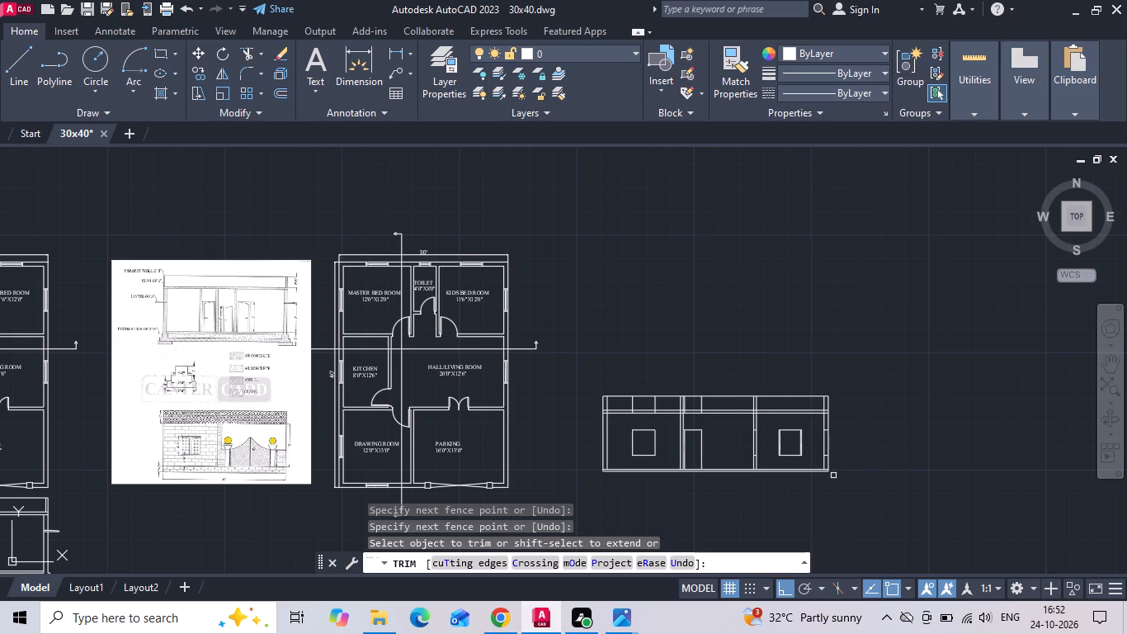
scroll(836, 459, "up", 2)
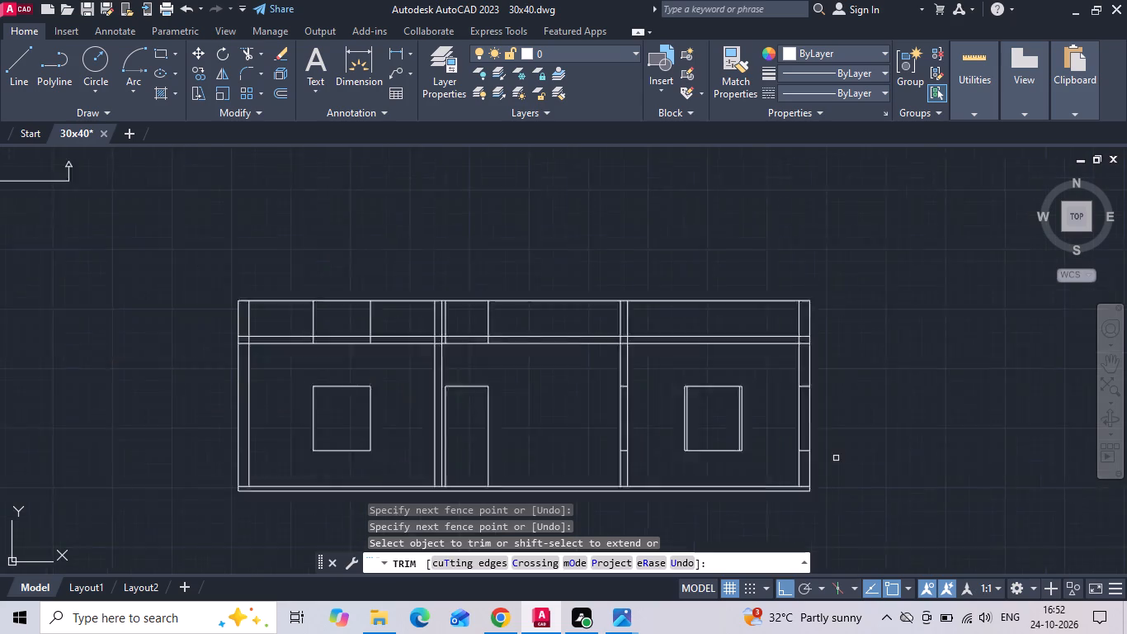
scroll(836, 458, "up", 1)
left_click(785, 490)
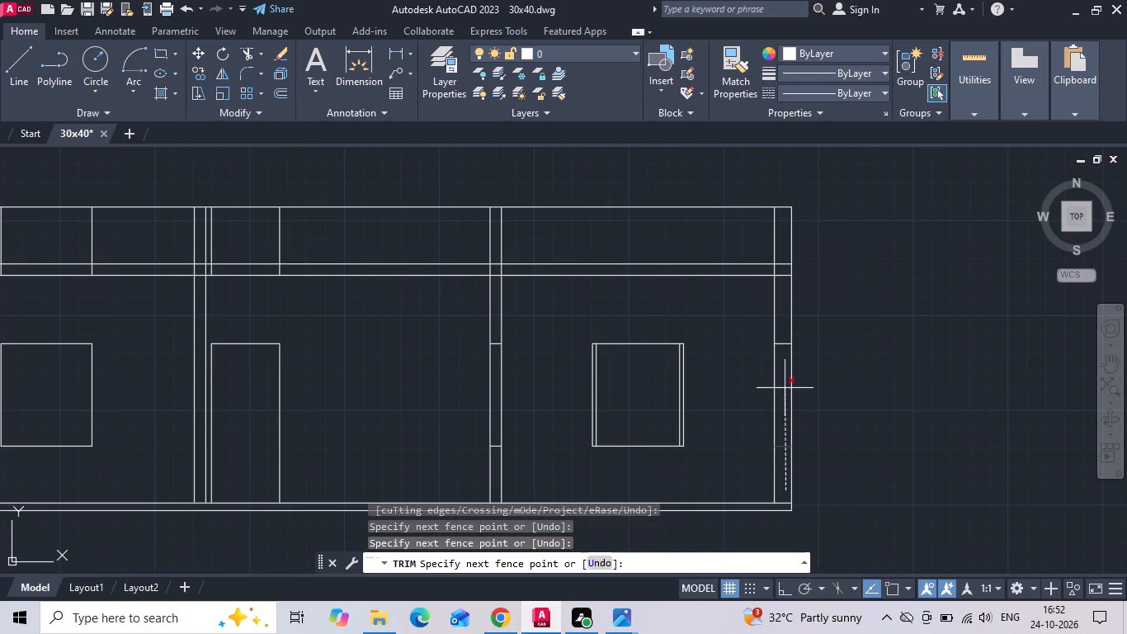
left_click(781, 362)
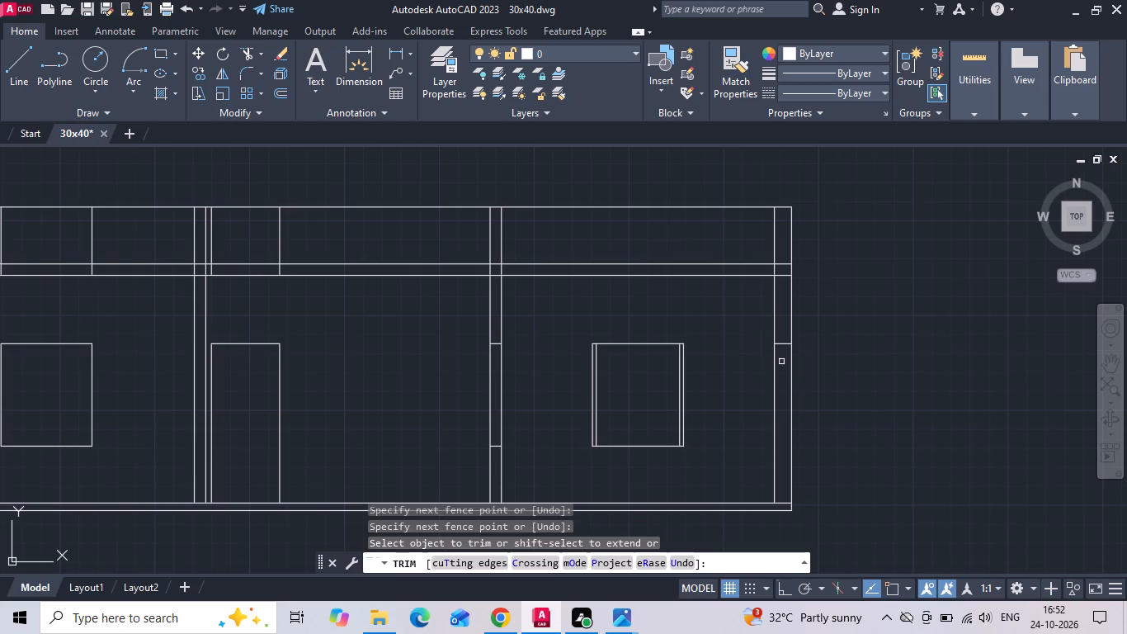
scroll(497, 333, "up", 1)
left_click(492, 332)
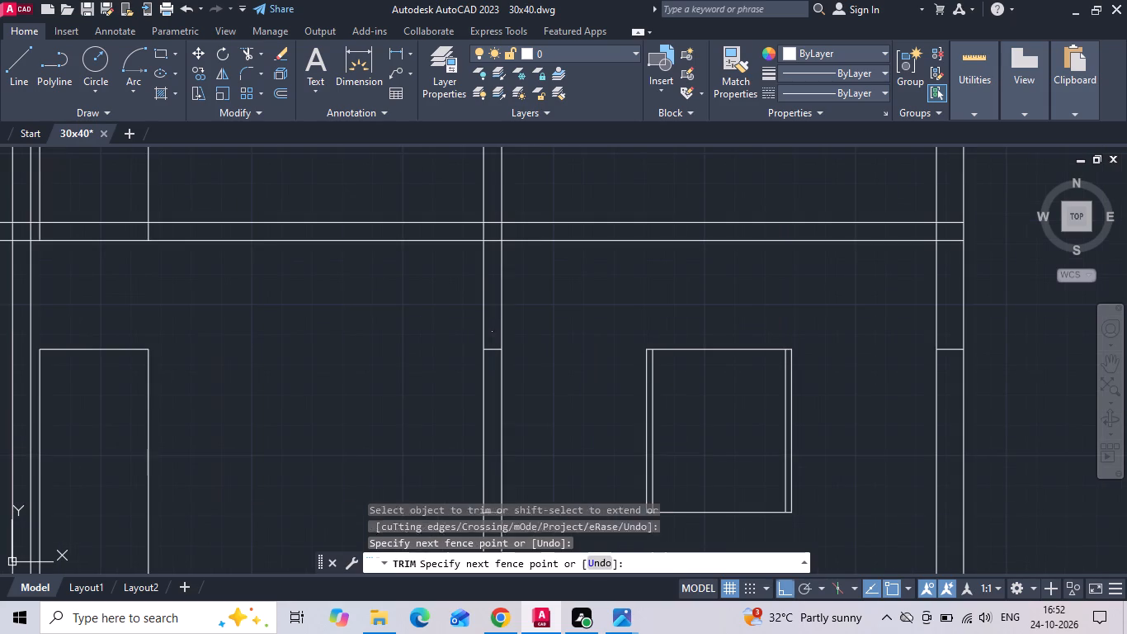
scroll(492, 332, "down", 1)
left_click(493, 461)
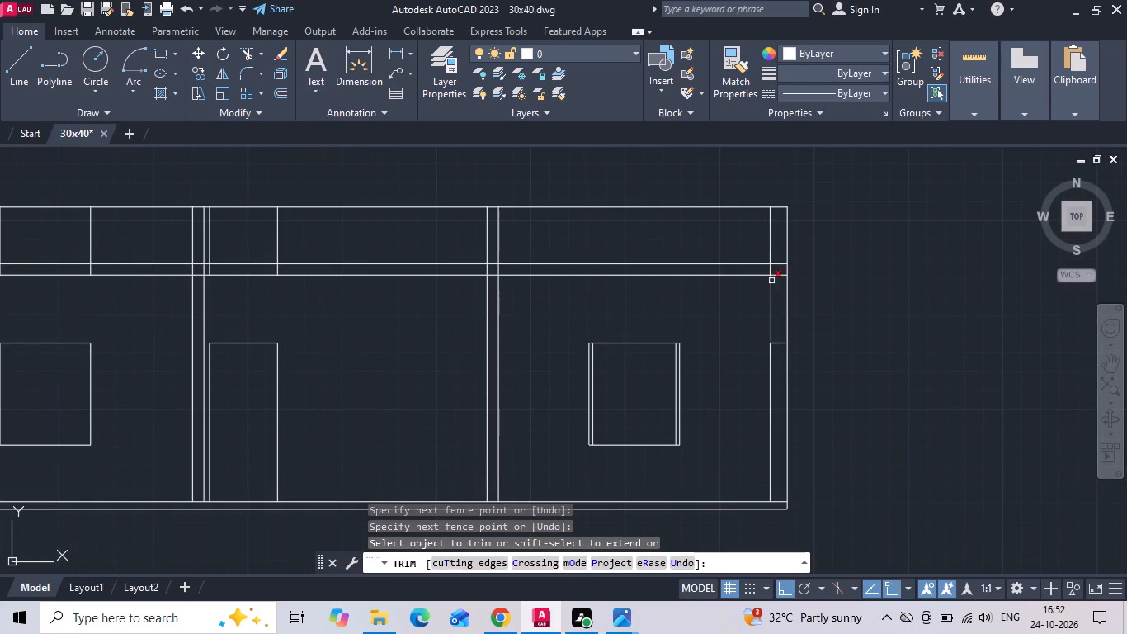
Trim all vertical wall and opening lines crossing the roof slab thickness, from one end wall to the other.
scroll(781, 268, "up", 1)
left_click(781, 268)
middle_click_drag(347, 271, 891, 274)
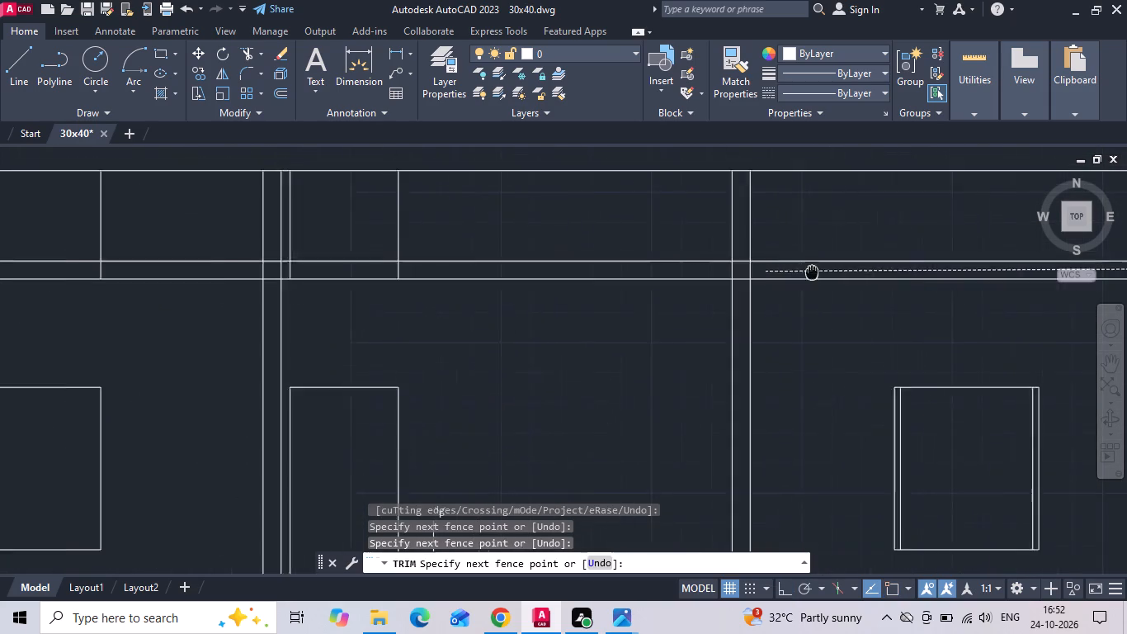
middle_click_drag(891, 274, 939, 276)
middle_click_drag(179, 267, 616, 267)
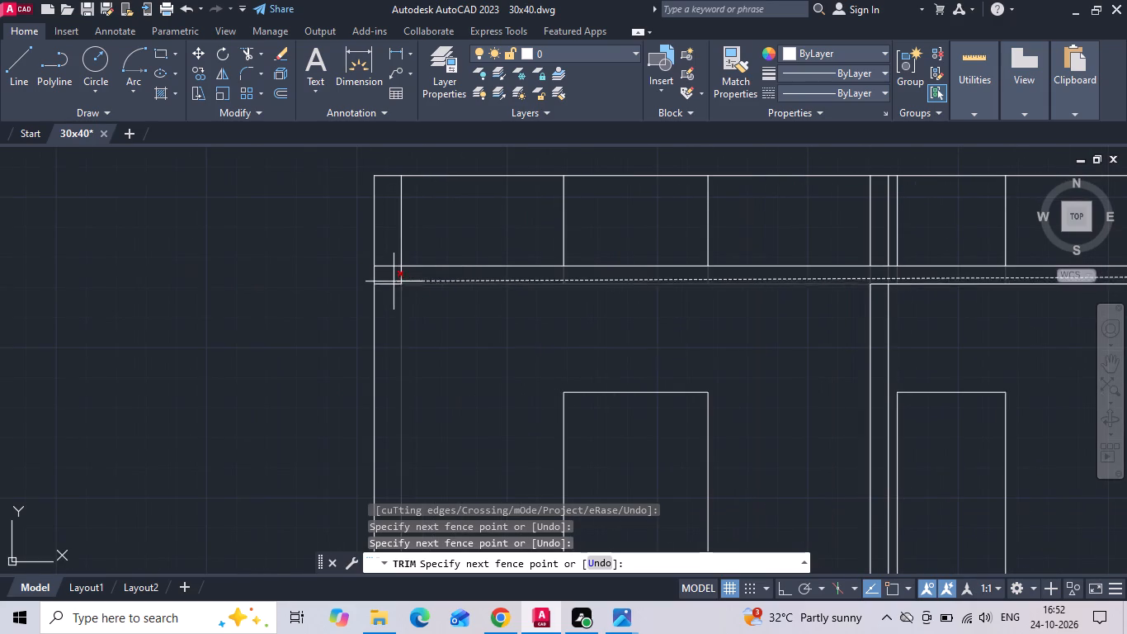
left_click(394, 278)
Trim the partition, window and door lines out of the parapet band, keeping only the parapet lines at both ends.
left_click(468, 231)
scroll(469, 231, "down", 1)
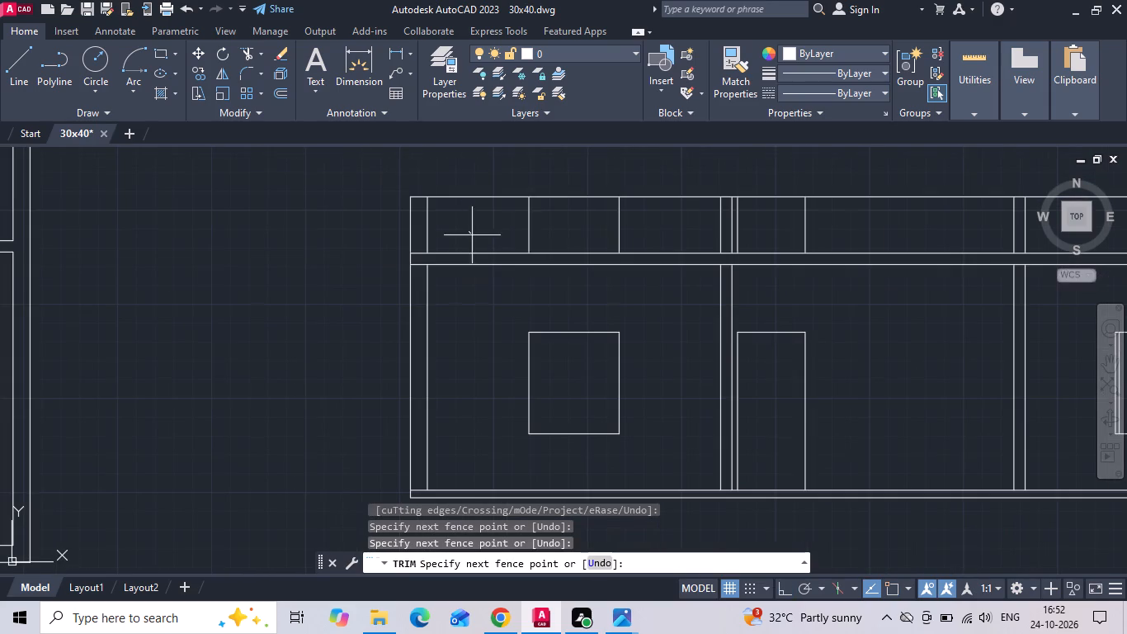
middle_click_drag(748, 225, 352, 239)
left_click(663, 239)
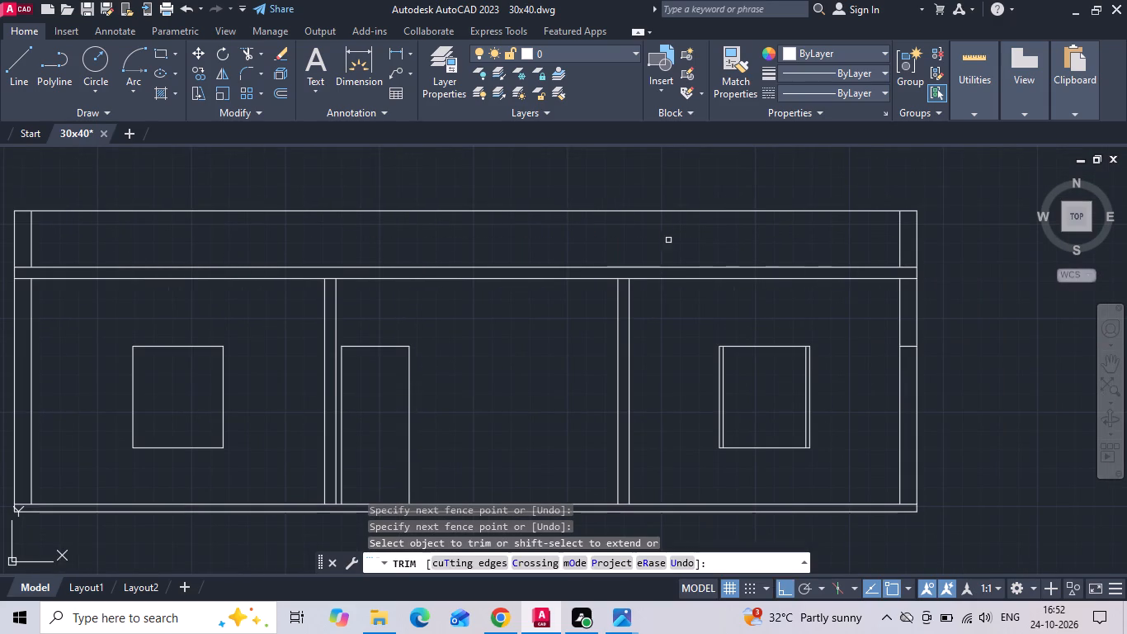
scroll(677, 246, "down", 1)
key("Escape")
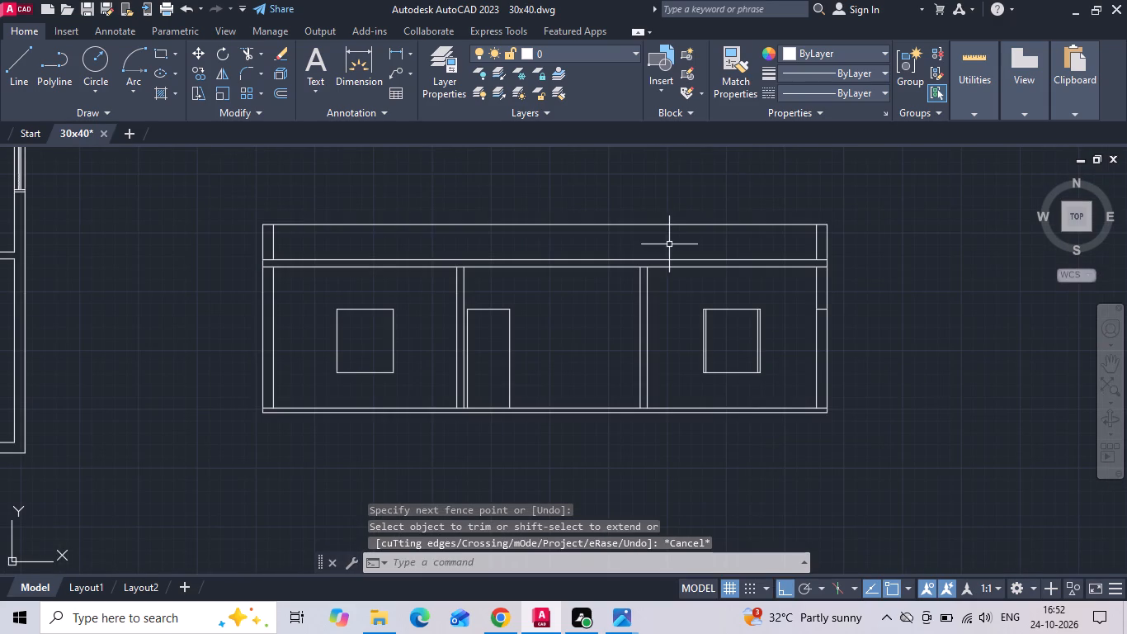
Move the parapet's inner line at the end nearest the plan 4.5 inches outward.
scroll(270, 225, "up", 3)
left_click_drag(283, 282, 276, 295)
right_click(252, 306)
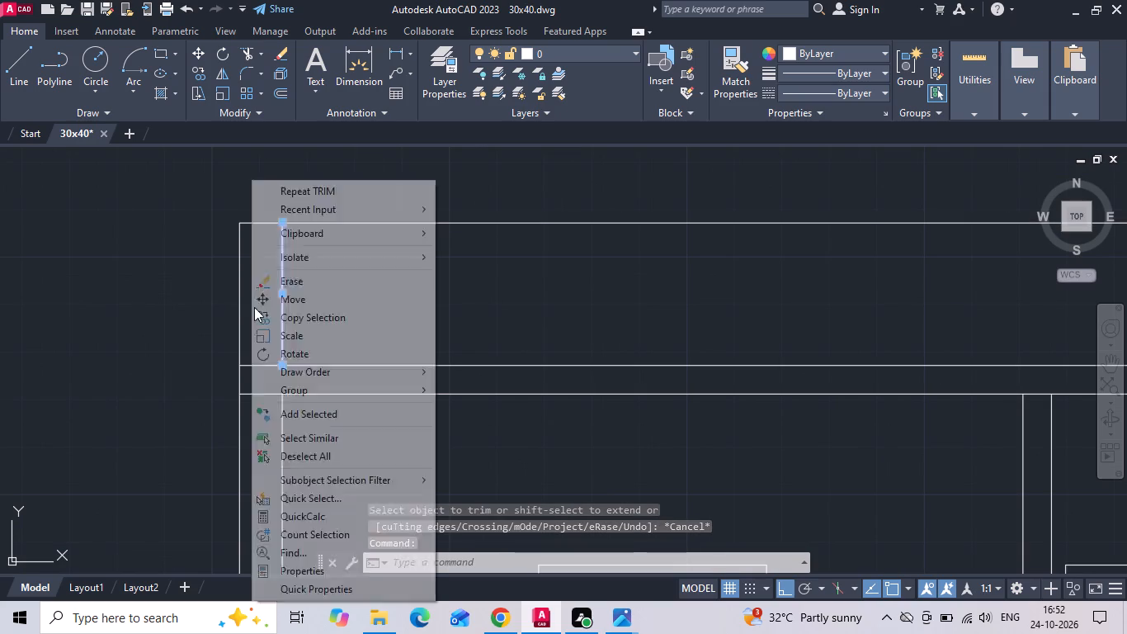
left_click(303, 303)
left_click_drag(425, 306, 398, 312)
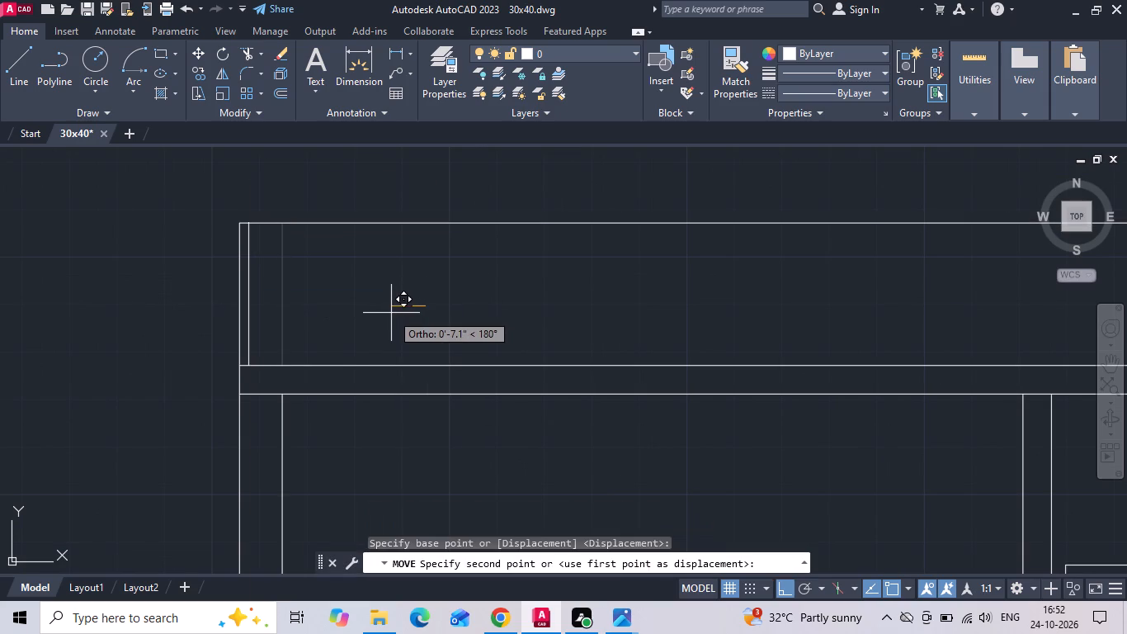
type("4.5")
key("Return")
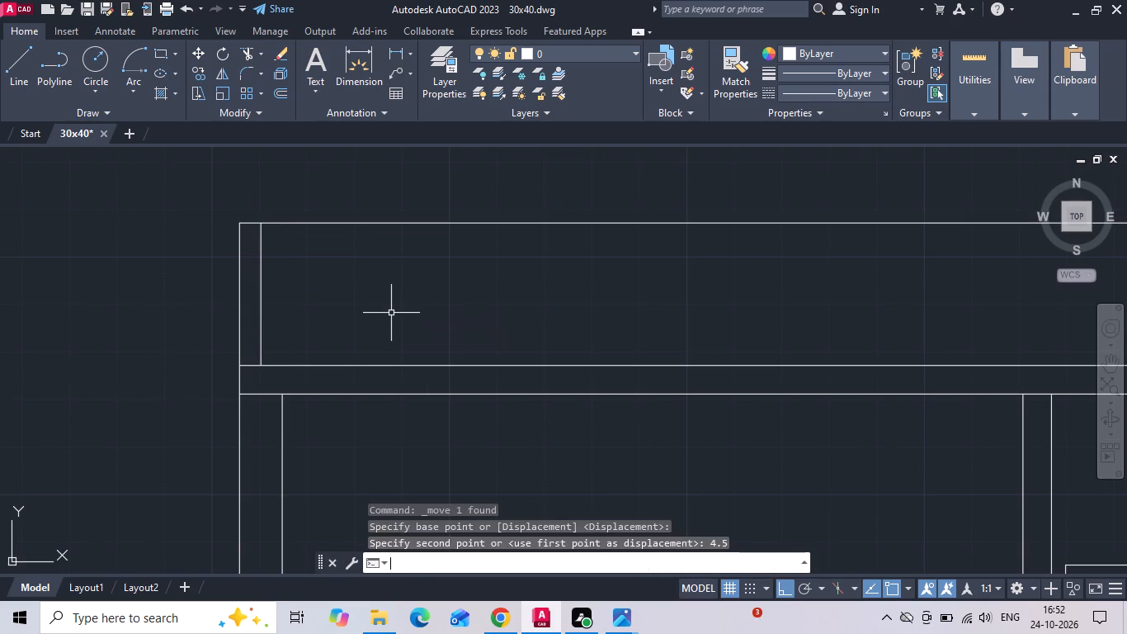
Move the parapet's inner line at the end farthest from the plan 4.5 inches outward.
scroll(331, 344, "down", 3)
scroll(789, 356, "up", 2)
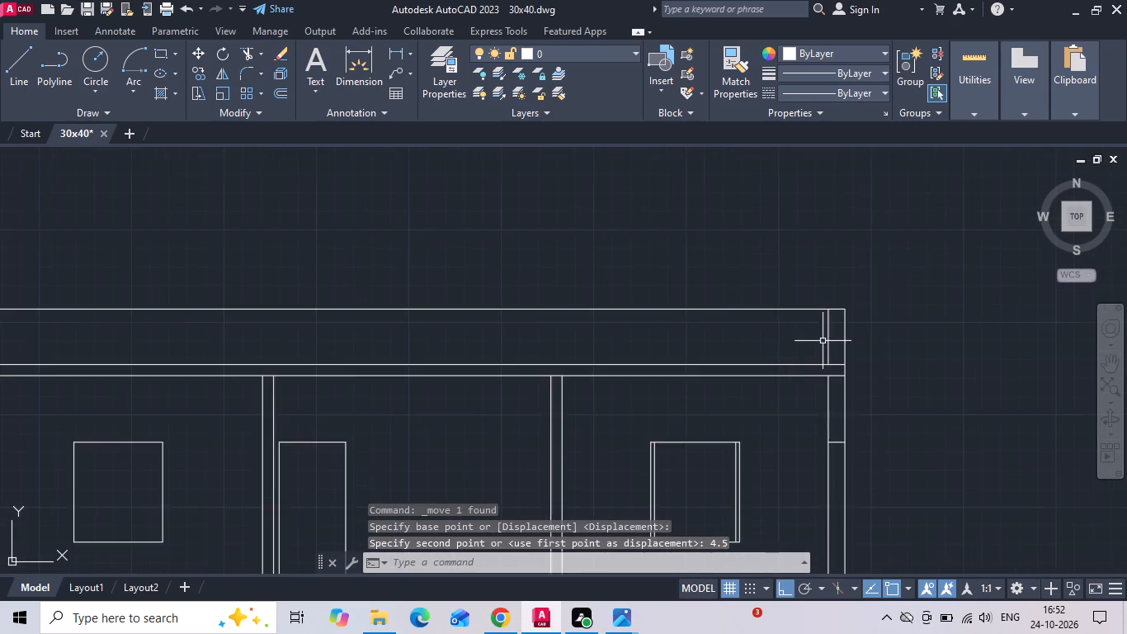
scroll(823, 341, "up", 1)
left_click_drag(845, 342, 830, 342)
left_click(799, 343)
right_click(799, 343)
left_click(852, 303)
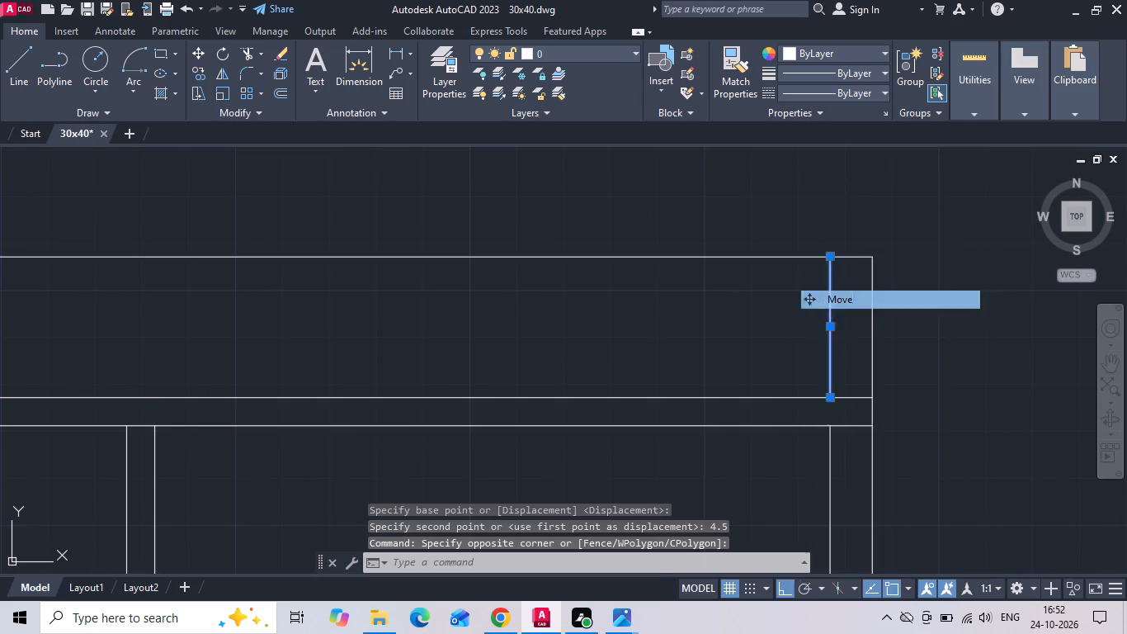
middle_click_drag(791, 345, 548, 354)
left_click(514, 354)
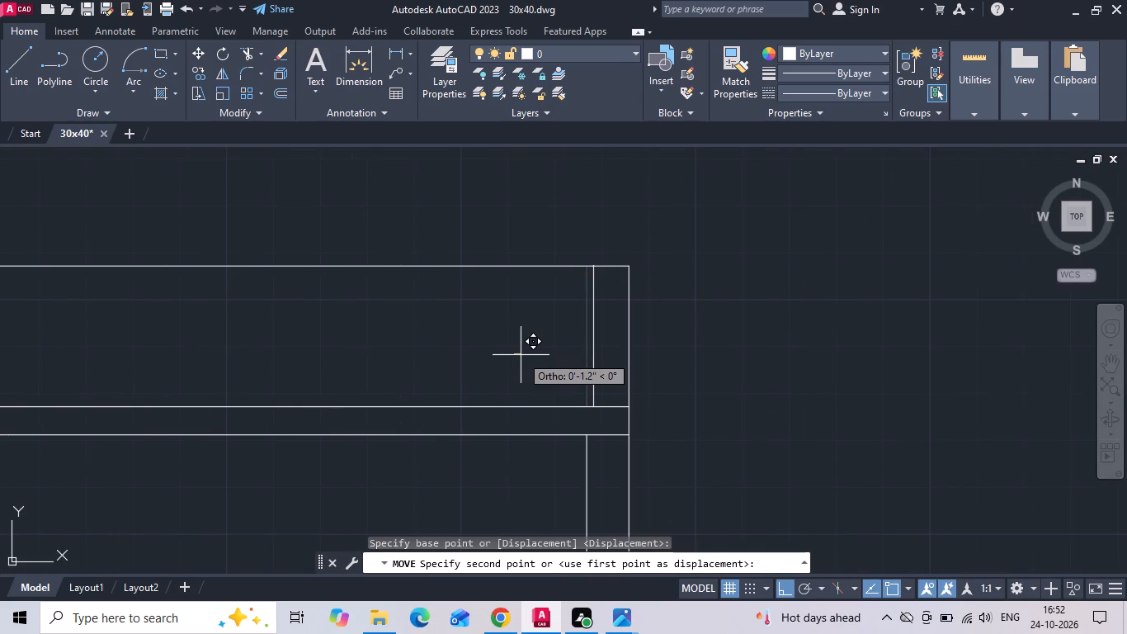
type("4.5")
key("Return")
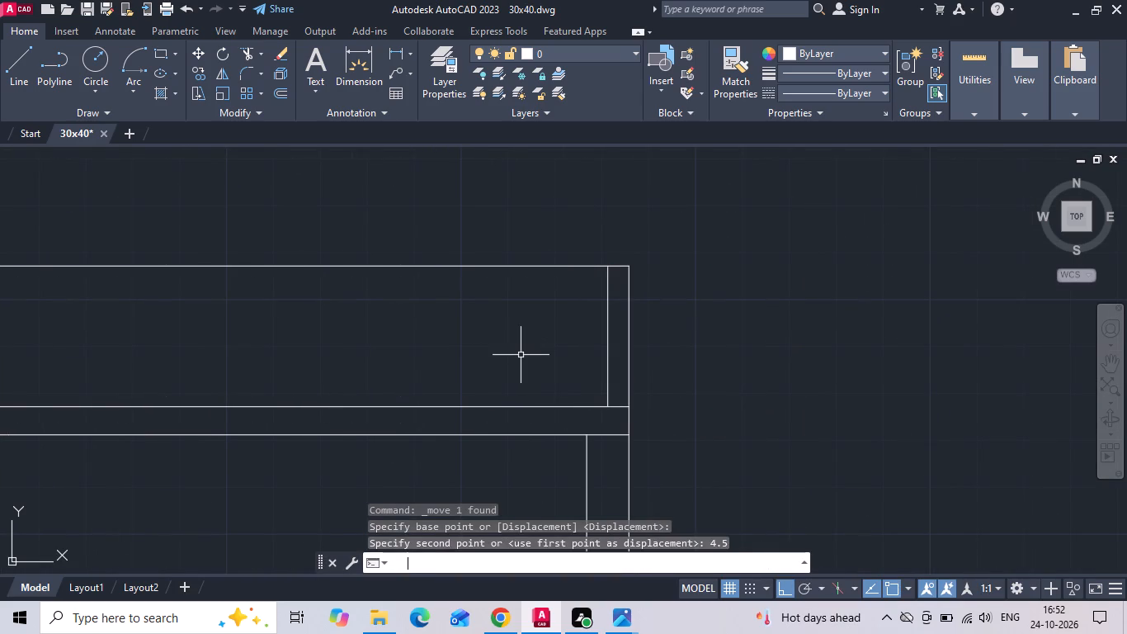
key("Escape")
Save the drawing.
key("ctrl+s")
key("ctrl+s")
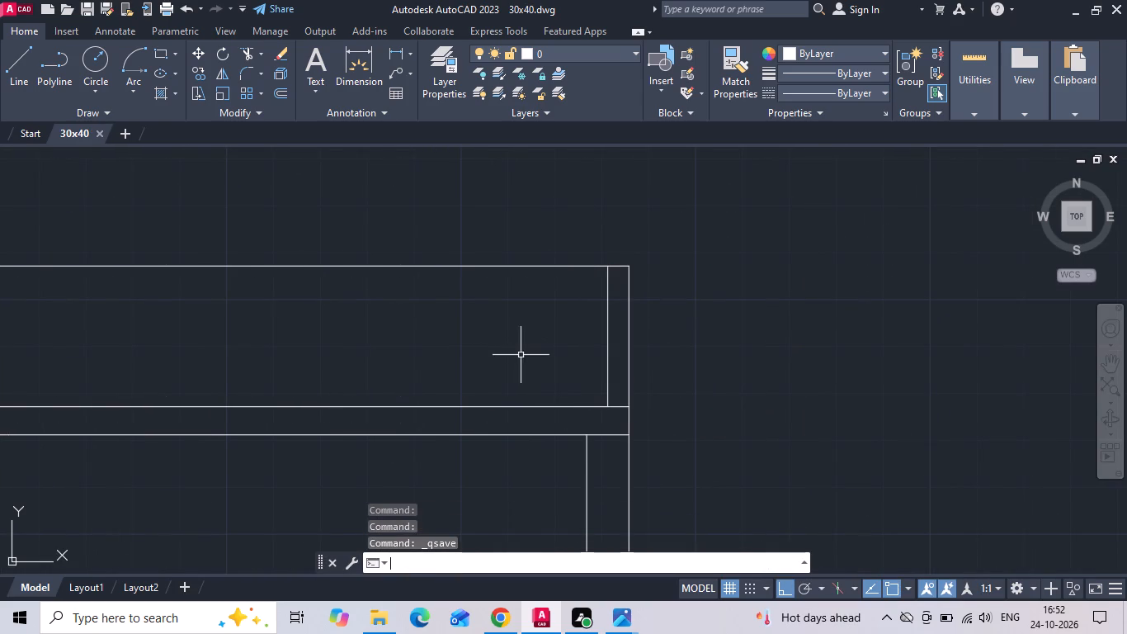
Copy the first section's sunshade, from its slab's lower outer corner to the matching corner at the second section's far end.
scroll(548, 354, "down", 3)
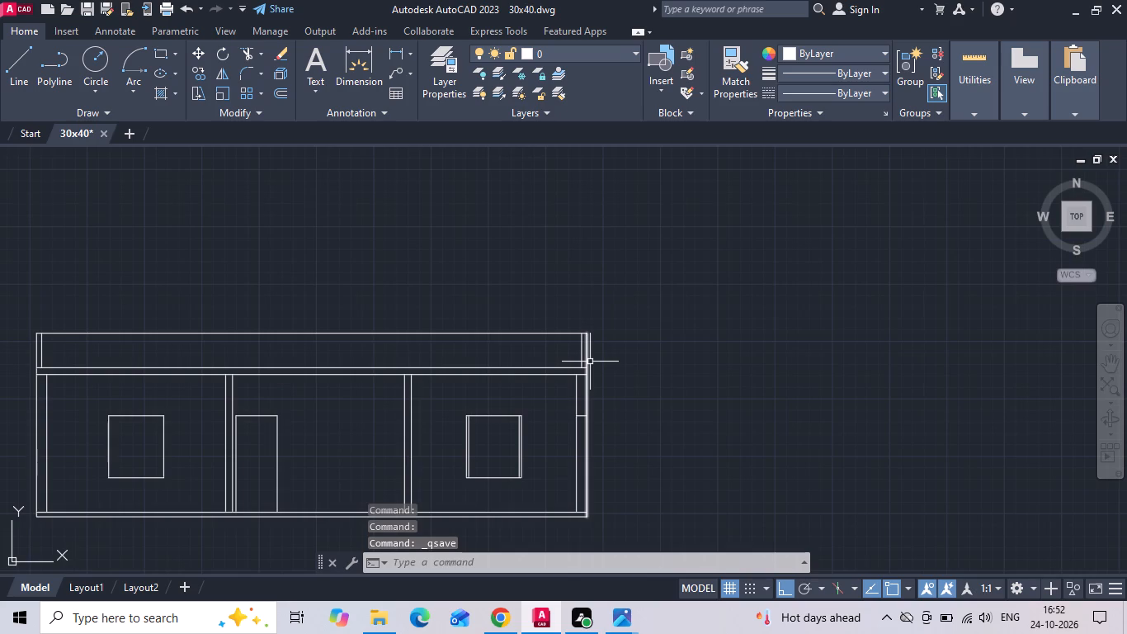
middle_click_drag(605, 362, 676, 347)
scroll(774, 366, "down", 3)
scroll(286, 447, "up", 3)
scroll(219, 400, "up", 2)
left_click_drag(218, 396, 236, 411)
left_click(429, 436)
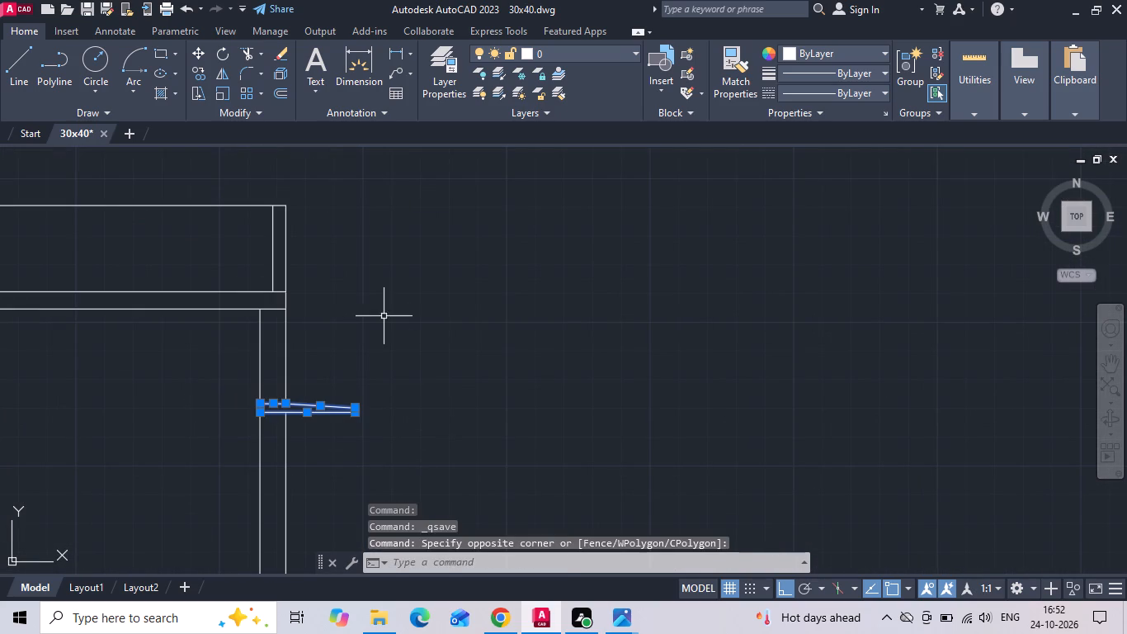
right_click(383, 307)
left_click(405, 339)
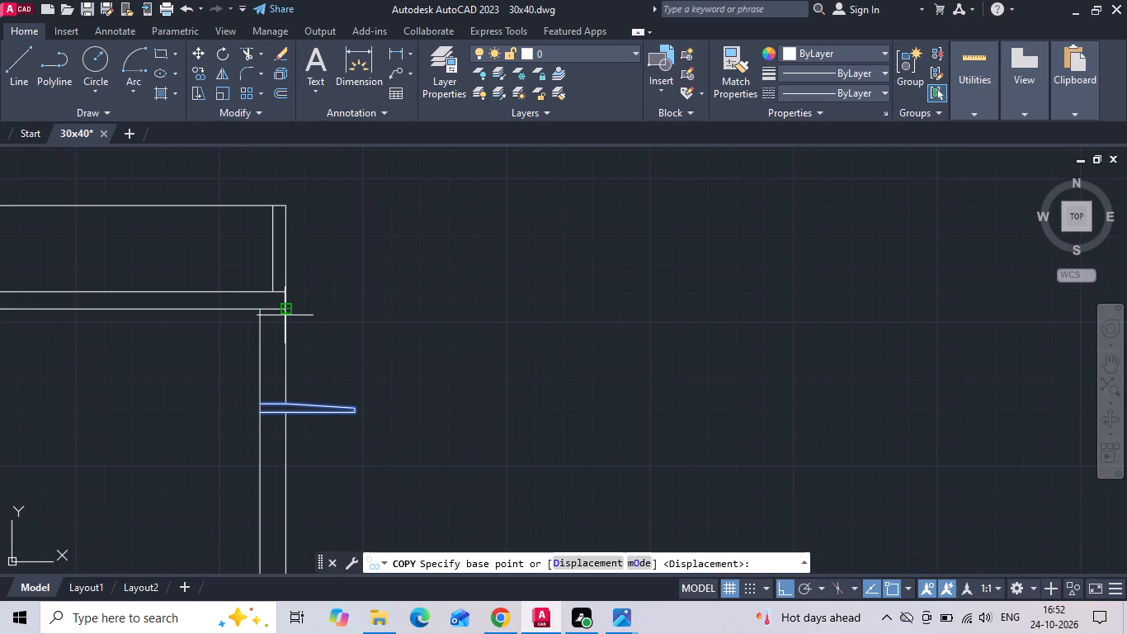
left_click(285, 308)
scroll(229, 352, "down", 5)
scroll(658, 310, "up", 1)
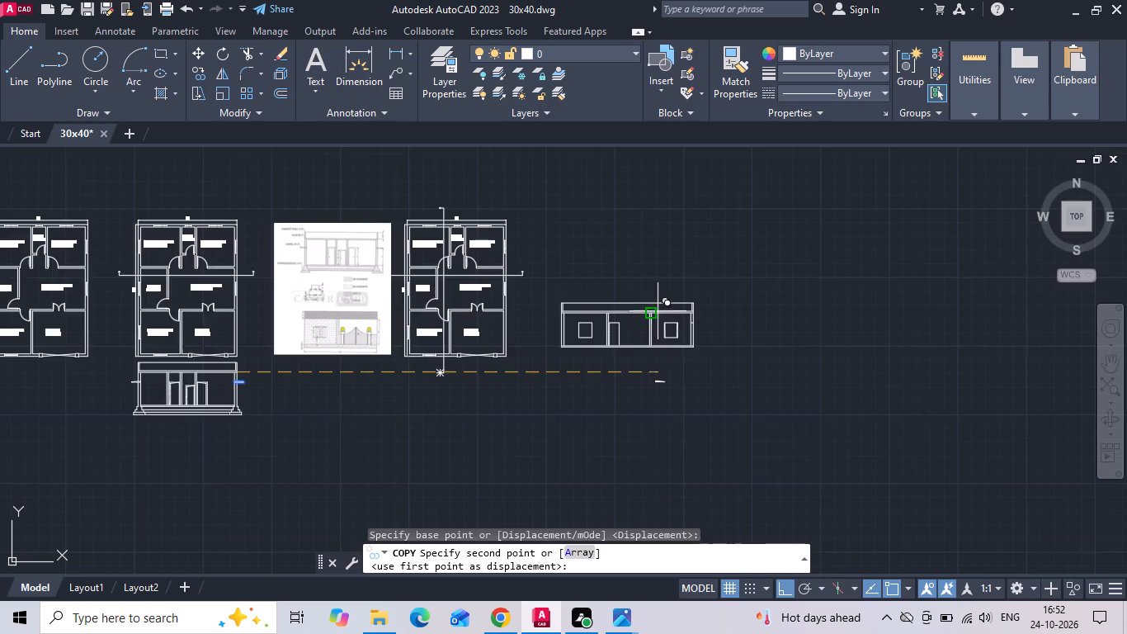
scroll(667, 310, "up", 5)
left_click(663, 286)
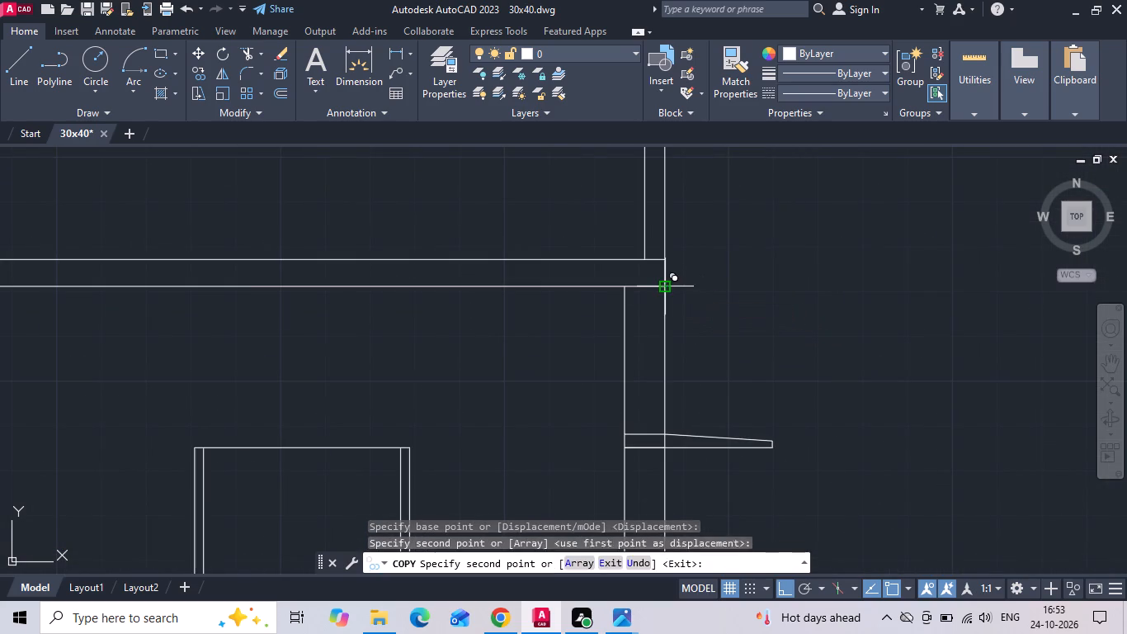
key("Escape")
Erase the duplicate lintel line piece inside the end wall, along the copied sunshade's underside.
left_click_drag(543, 398, 630, 436)
left_click(687, 481)
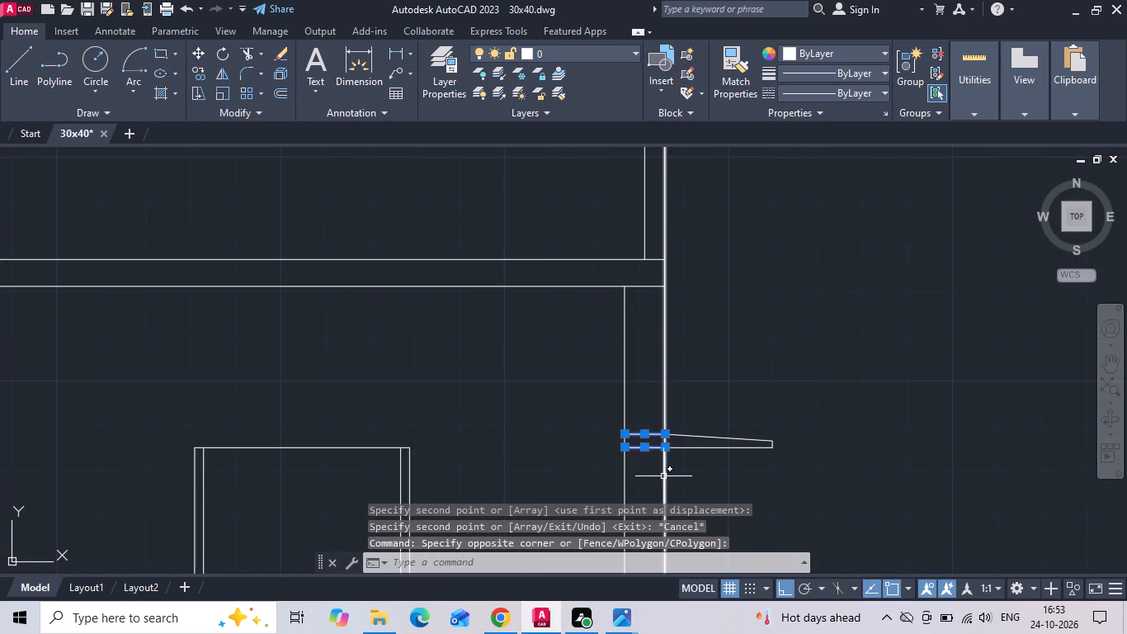
key("Escape")
scroll(656, 469, "up", 2)
left_click_drag(550, 402, 601, 436)
left_click(733, 448)
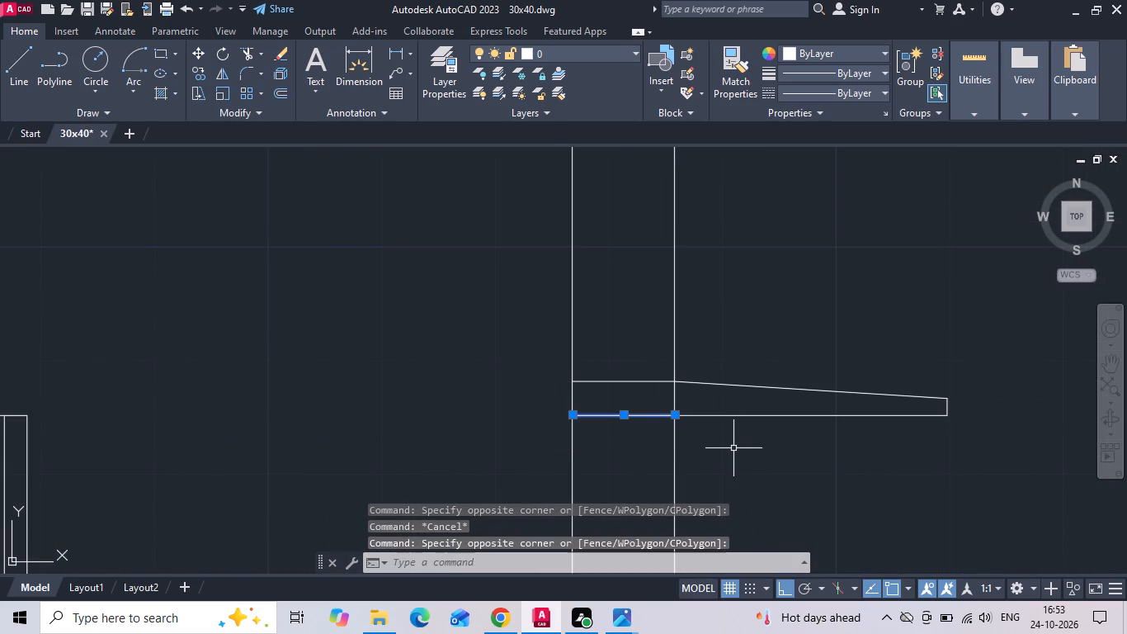
key("Delete")
Trim the end wall's outer line where it crosses the copied sunshade.
scroll(741, 335, "down", 2)
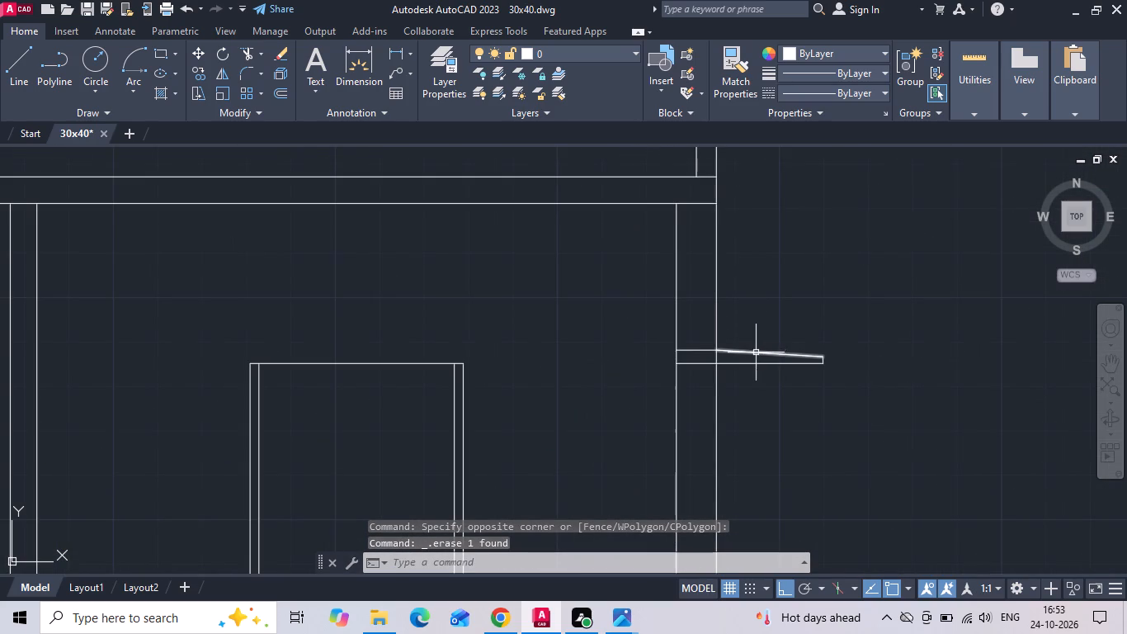
type("TR")
key("space")
left_click(715, 360)
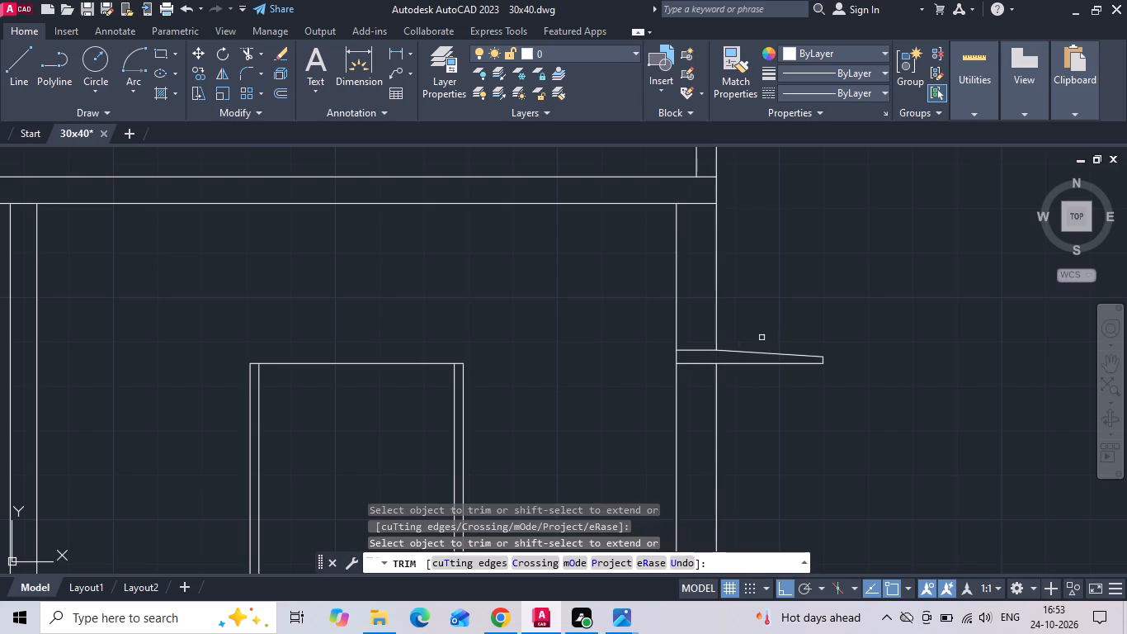
scroll(807, 291, "down", 3)
key("Escape")
Copy the first section's left sunshade, from the wall's inner corner under the slab to the matching corner at the second section's left end.
scroll(832, 304, "down", 2)
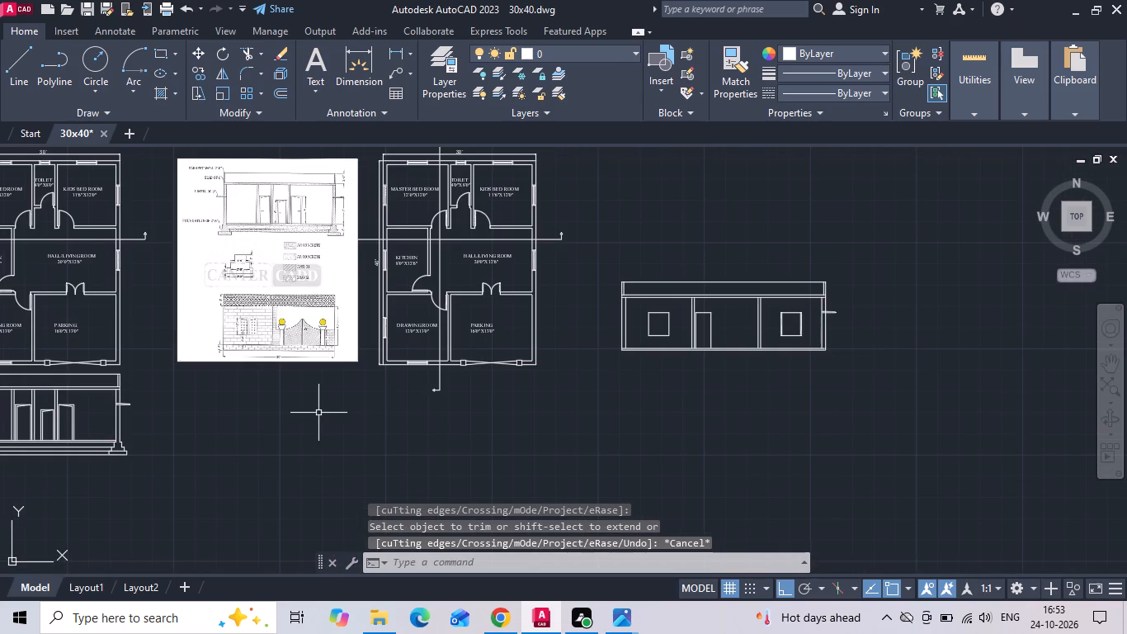
middle_click_drag(315, 412, 394, 399)
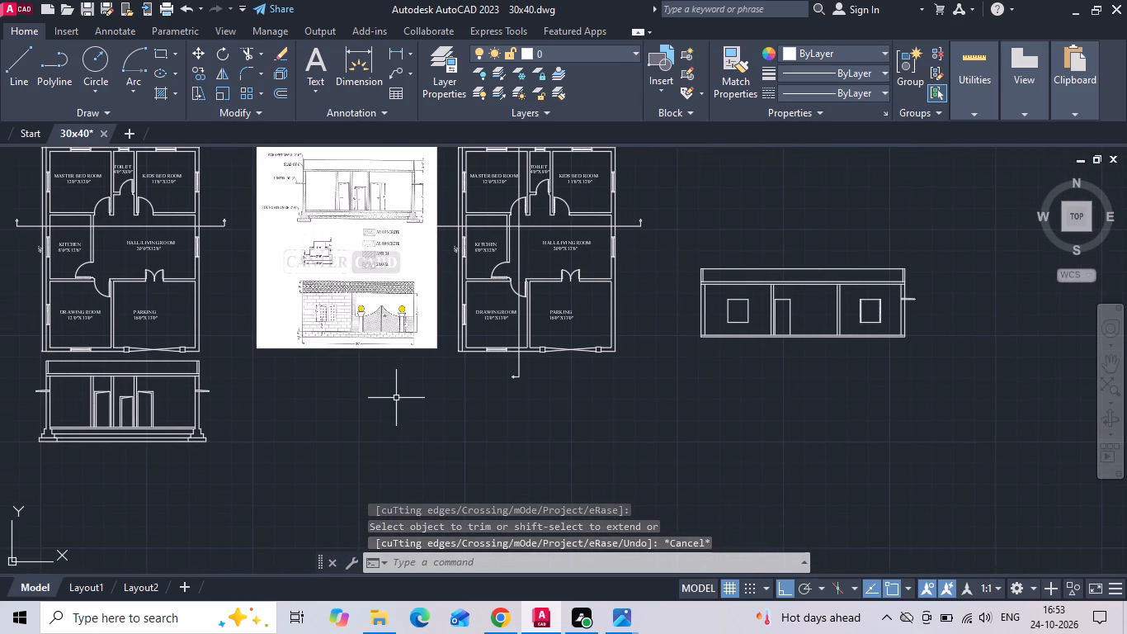
scroll(10, 394, "up", 2)
middle_click_drag(12, 394, 201, 377)
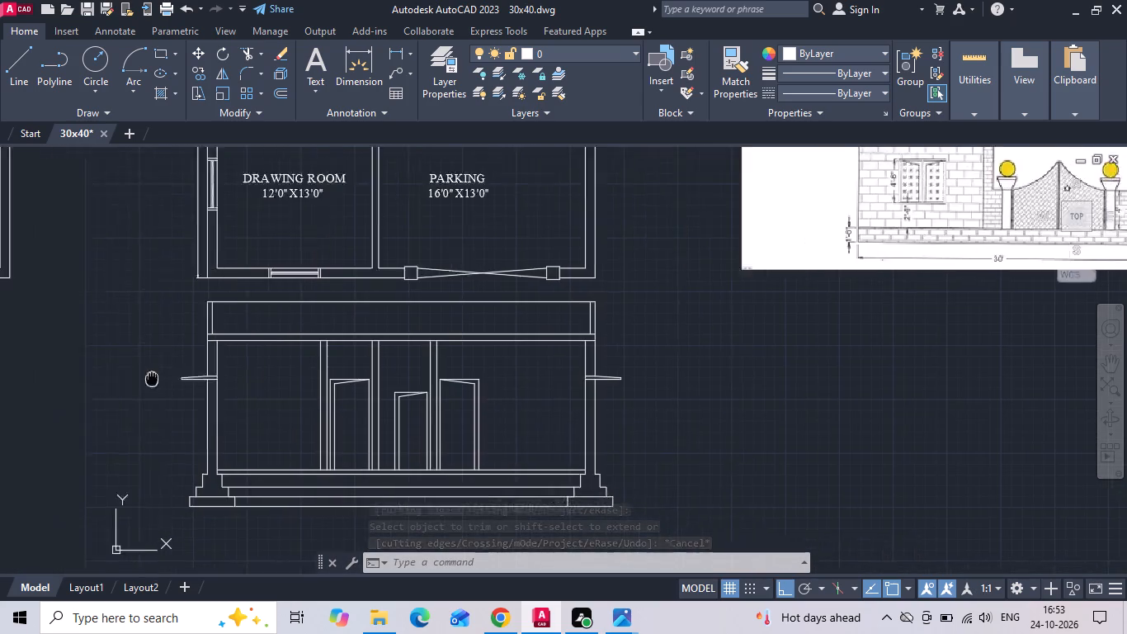
middle_click_drag(201, 377, 228, 376)
scroll(229, 376, "up", 2)
left_click_drag(331, 336, 384, 372)
left_click(525, 396)
right_click(526, 396)
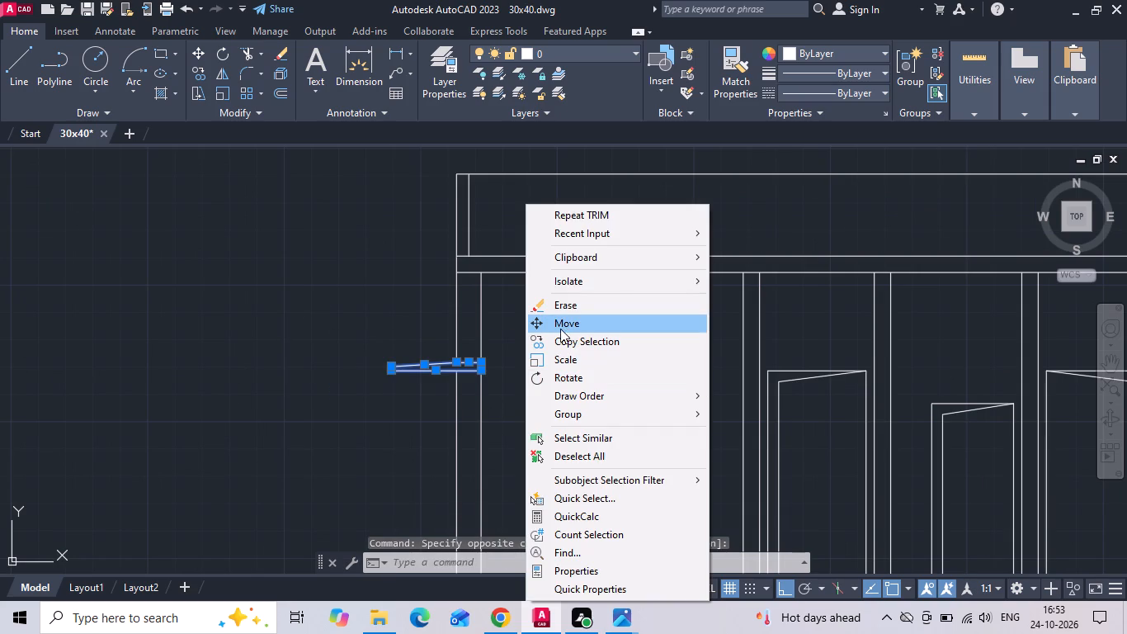
left_click(557, 339)
left_click(479, 275)
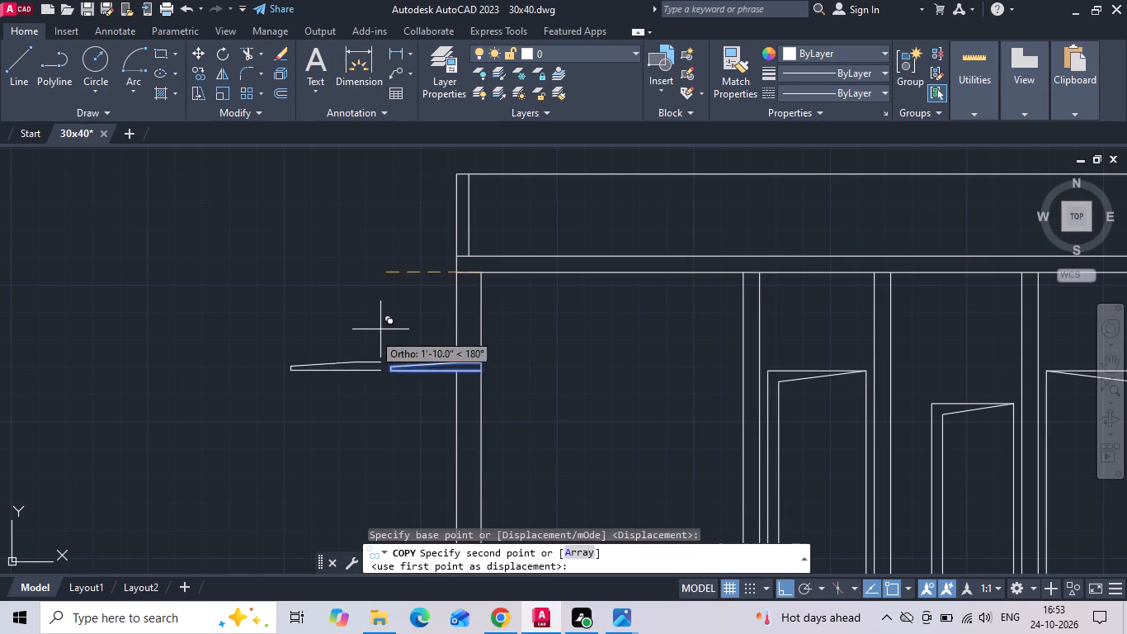
scroll(349, 343, "down", 5)
scroll(778, 293, "up", 3)
scroll(693, 319, "up", 2)
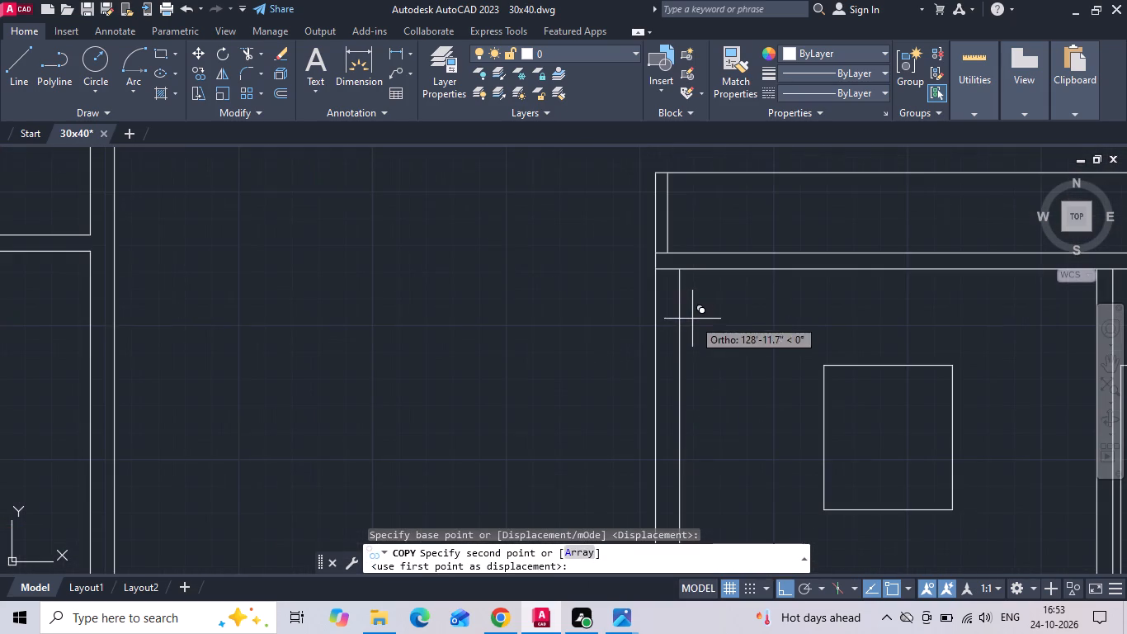
left_click(681, 269)
key("Escape")
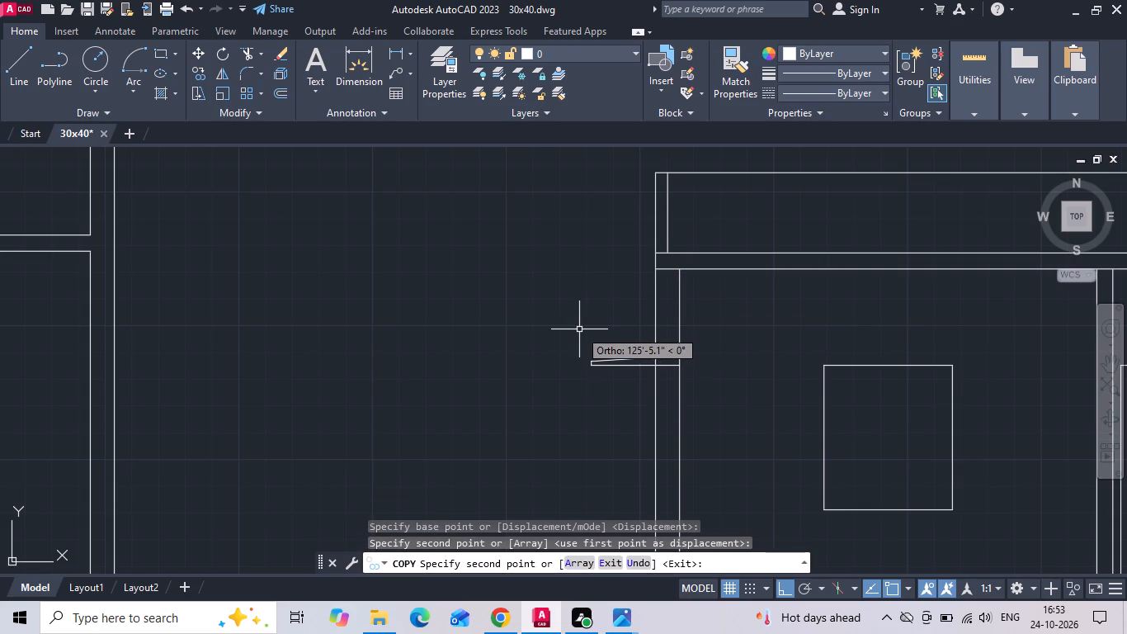
Trim the left end wall's outer line where it crosses the copied sunshade.
type("TR")
key("space")
key("space")
scroll(658, 362, "up", 3)
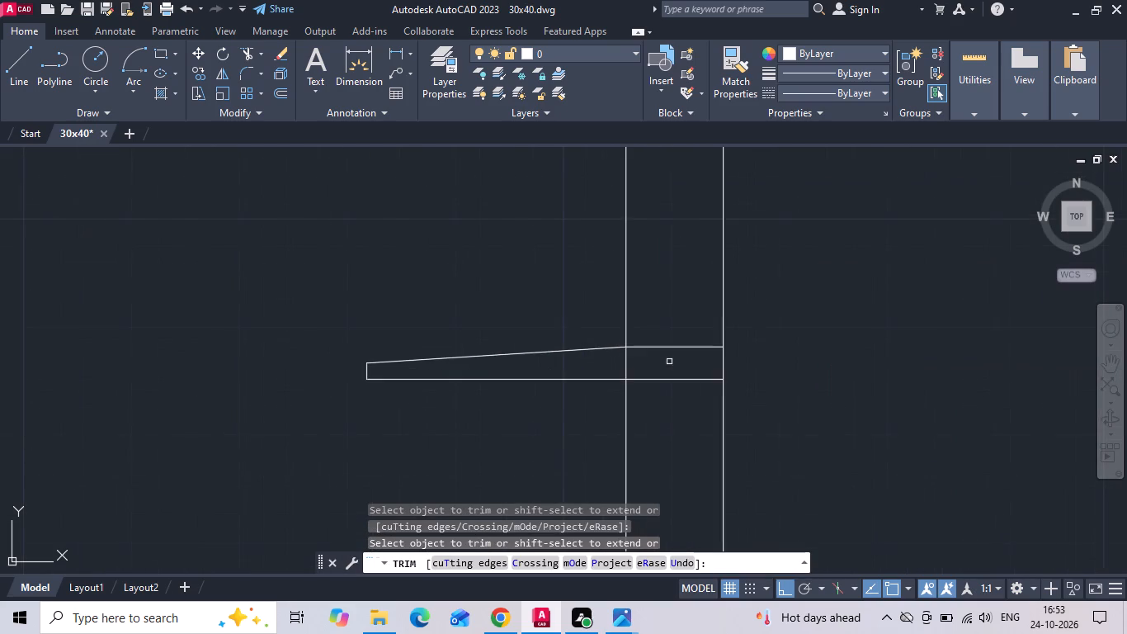
scroll(669, 361, "up", 2)
left_click_drag(648, 367, 589, 367)
left_click_drag(522, 361, 646, 361)
key("Escape")
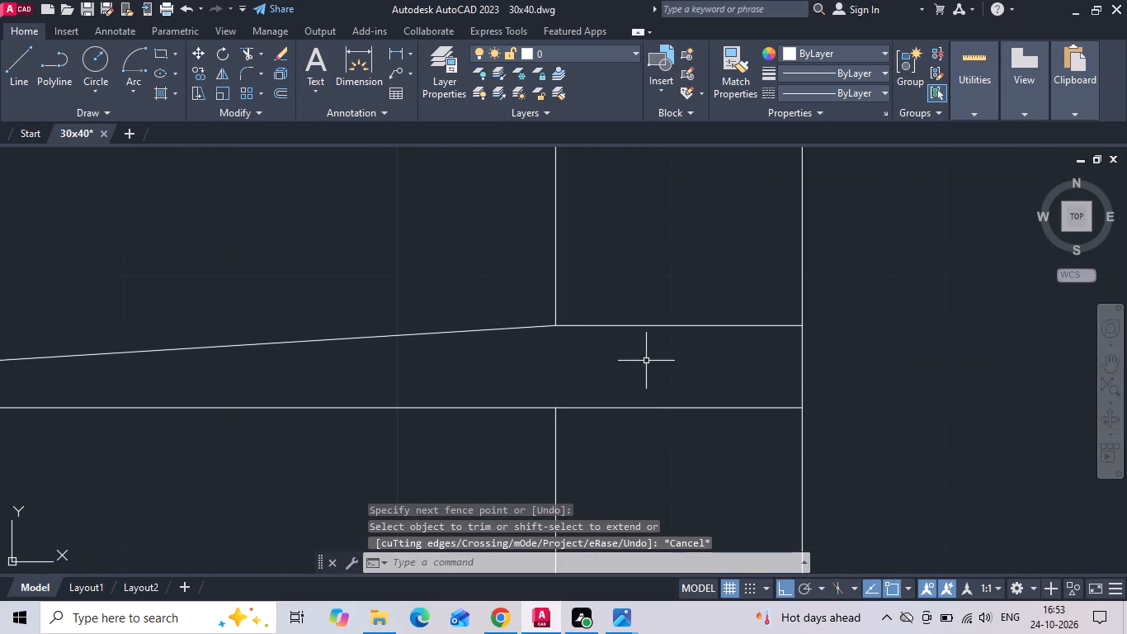
Save the drawing.
key("ctrl+s")
key("ctrl+s")
Offset all four edges of the second section's left window 2" inward to form its frame.
scroll(530, 367, "down", 3)
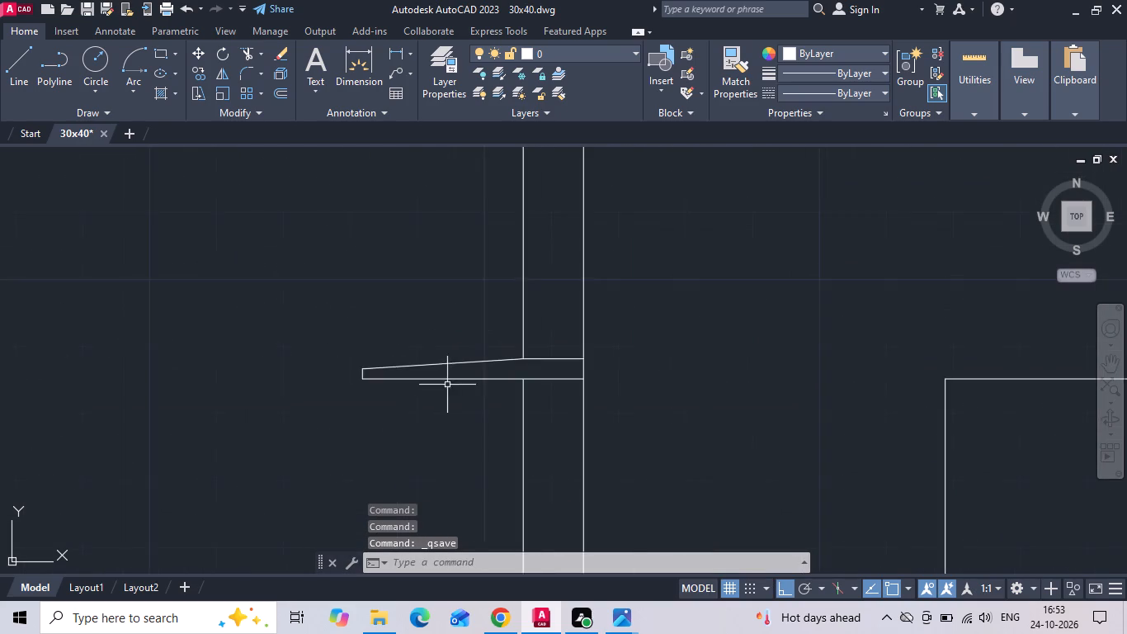
scroll(445, 386, "down", 4)
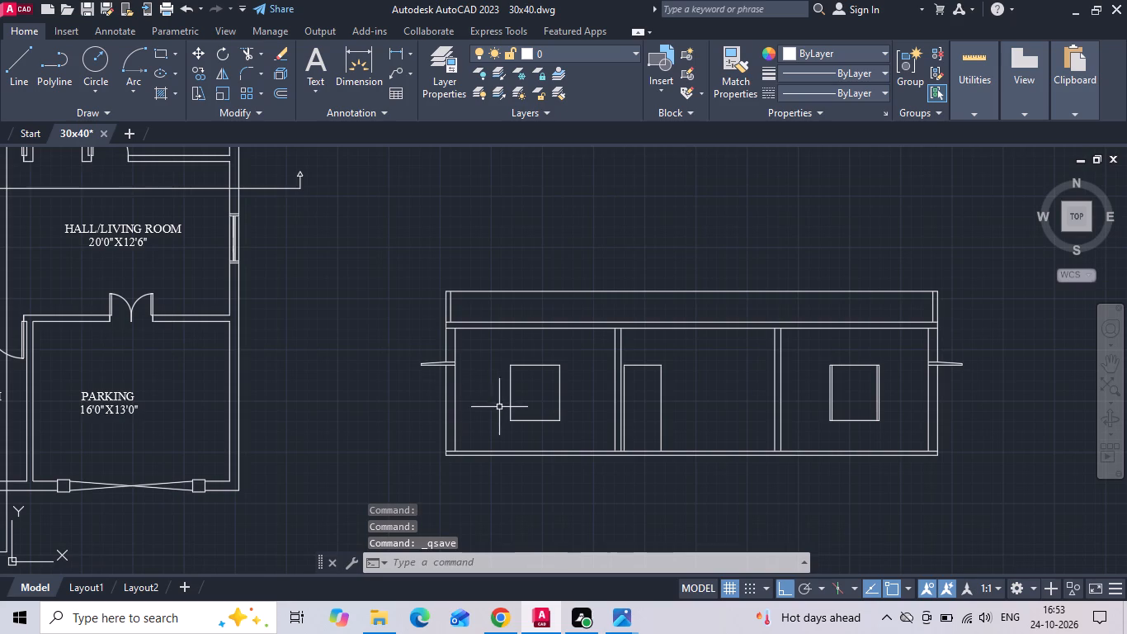
scroll(559, 392, "up", 2)
type("O")
key("space")
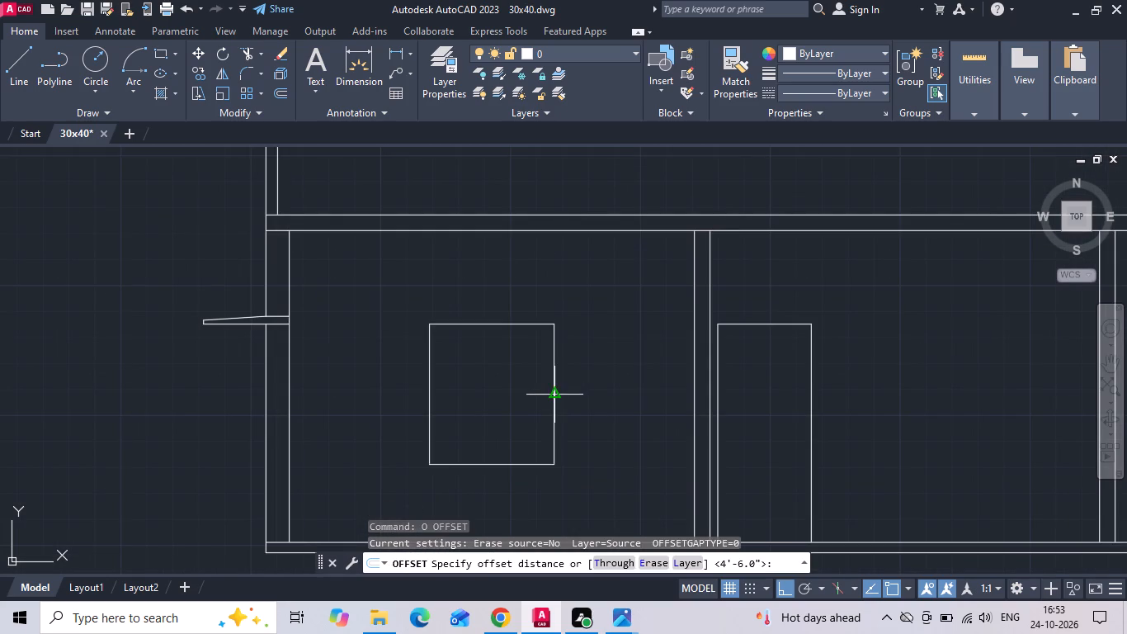
type("2")
key("space")
scroll(436, 419, "up", 1)
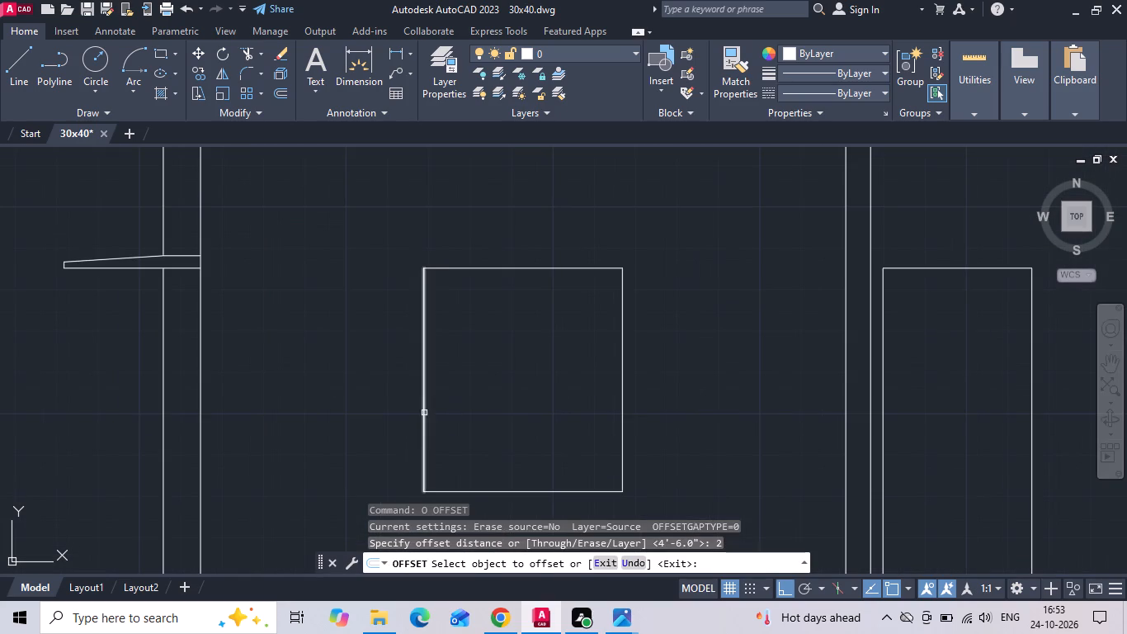
left_click_drag(424, 413, 442, 403)
left_click(484, 382)
left_click_drag(621, 394, 592, 401)
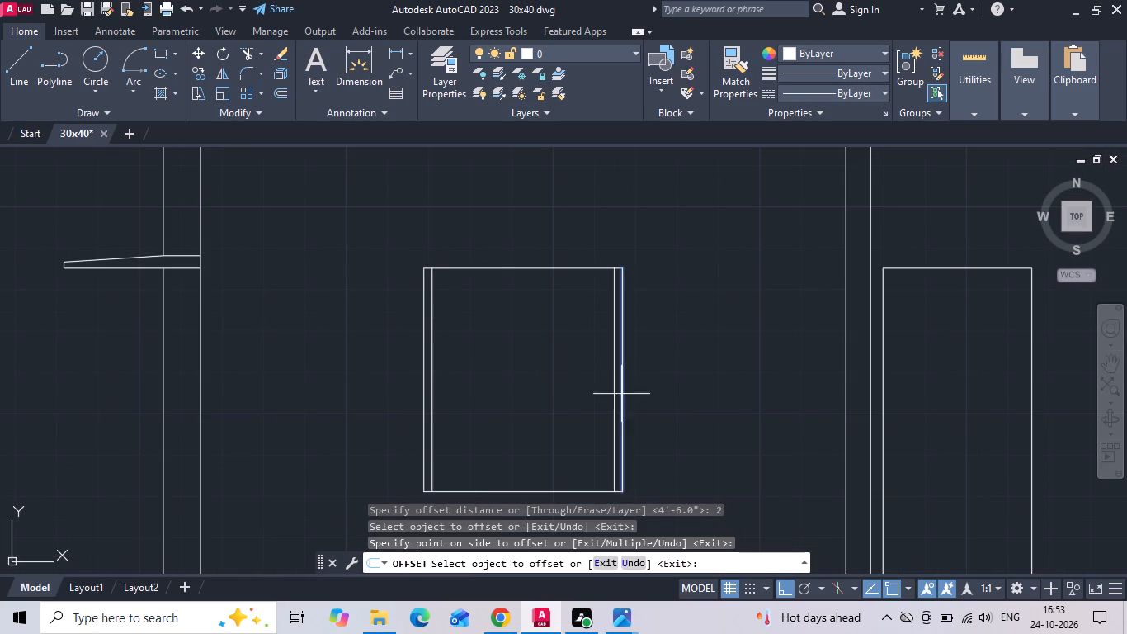
left_click(552, 397)
left_click(525, 271)
left_click(502, 315)
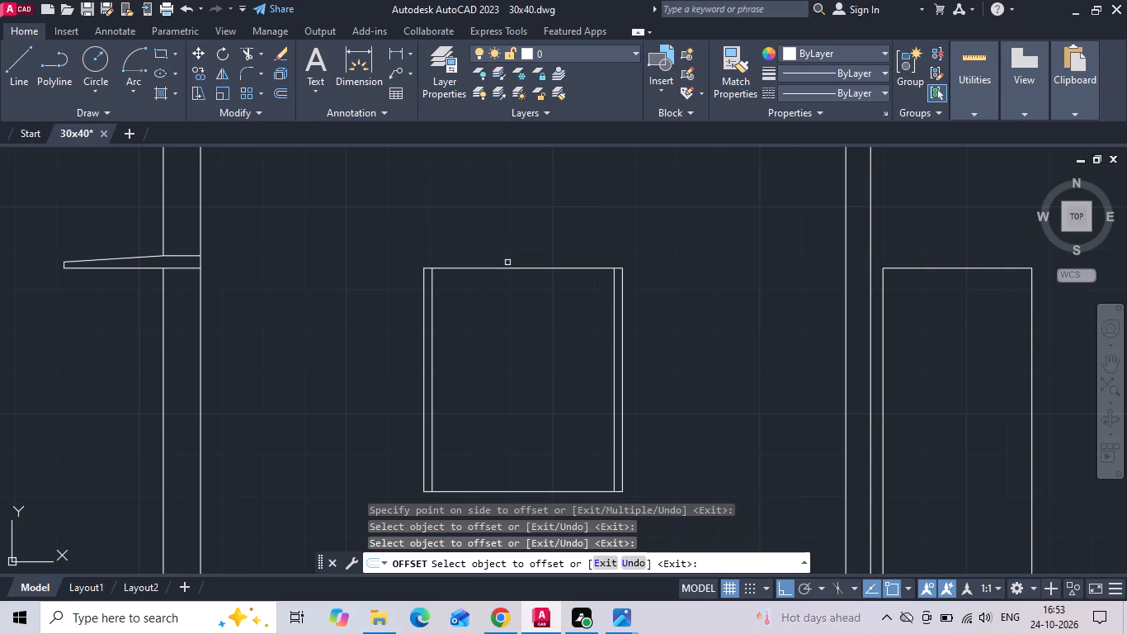
left_click_drag(497, 267, 496, 277)
left_click(461, 359)
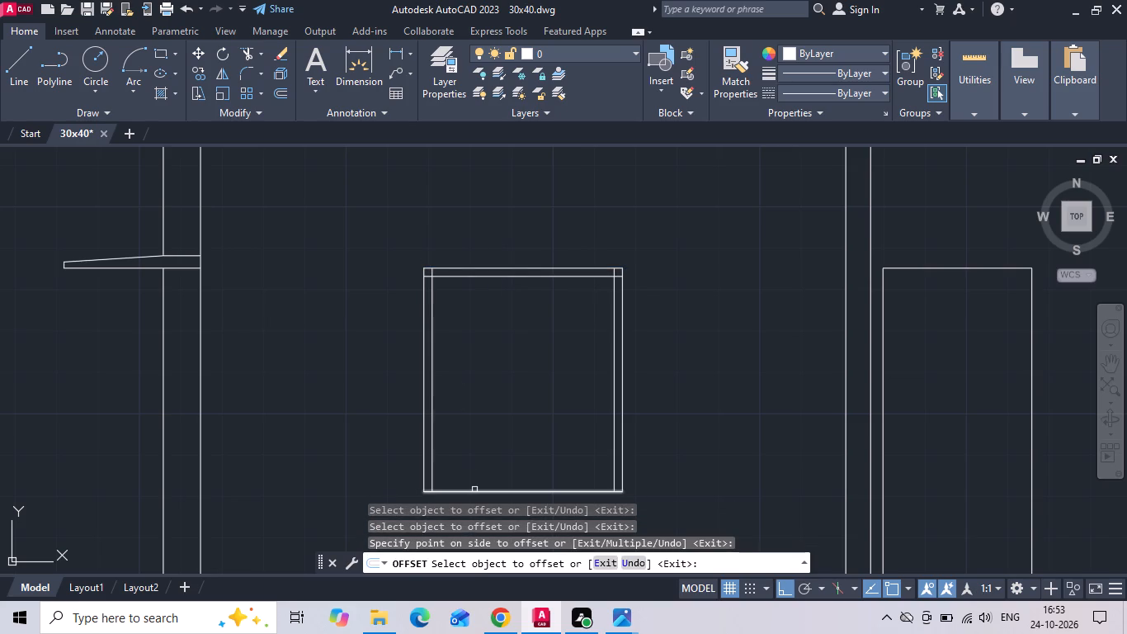
left_click_drag(476, 491, 483, 463)
left_click(497, 392)
Offset the top and bottom edges of the second section's right window 2" inward.
middle_click_drag(584, 378, 242, 365)
scroll(200, 370, "down", 2)
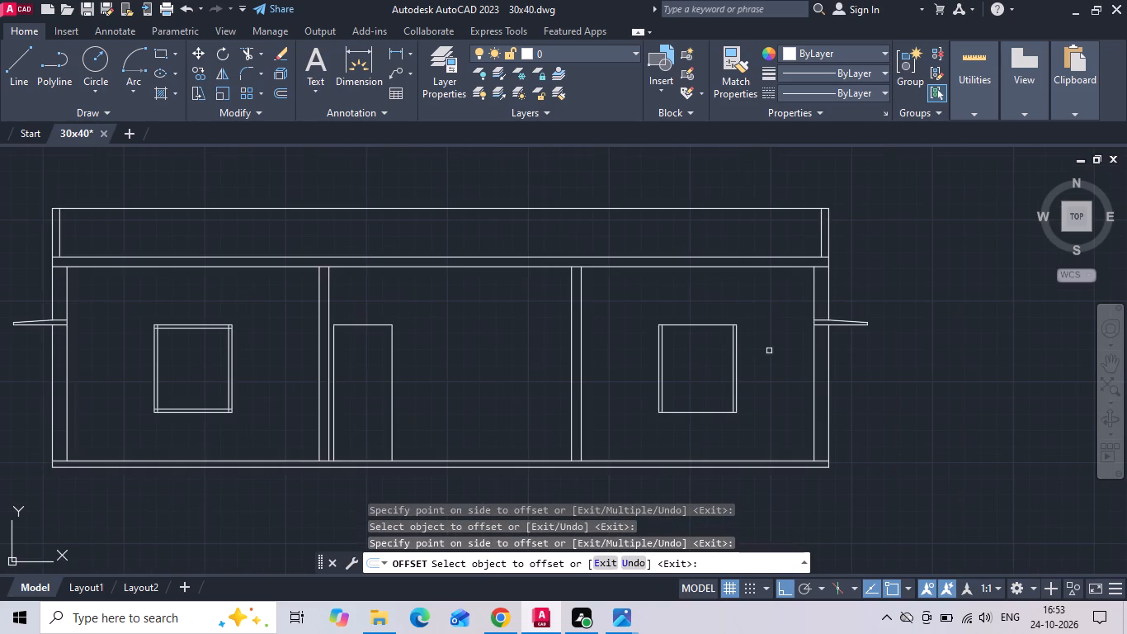
scroll(744, 343, "up", 1)
left_click_drag(650, 312, 646, 319)
left_click(636, 367)
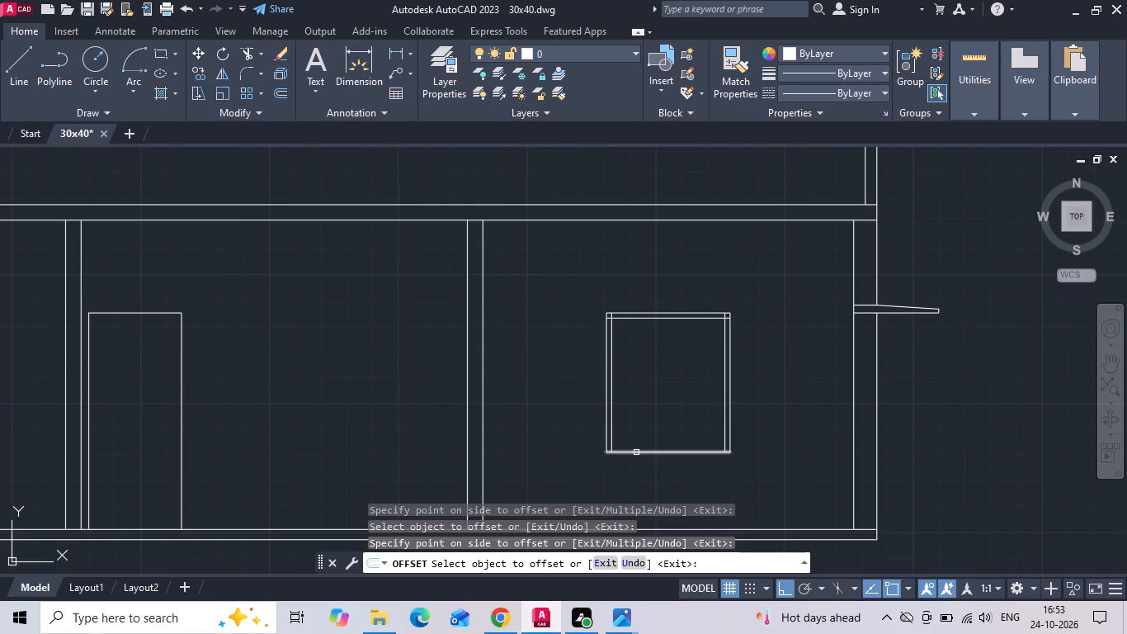
left_click_drag(636, 452, 639, 438)
left_click(648, 395)
key("Escape")
Trim the overlapping inner frame lines at all four corners of the right window.
type("TR")
key("space")
key("space")
scroll(624, 457, "up", 3)
left_click(559, 411)
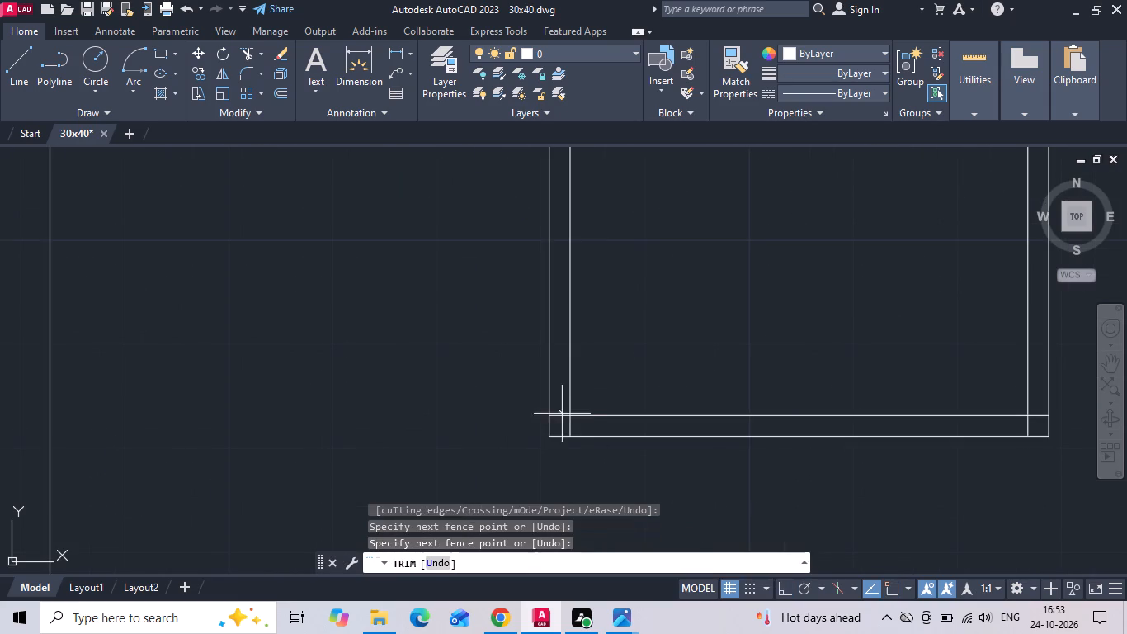
left_click(570, 426)
middle_click_drag(818, 431, 513, 447)
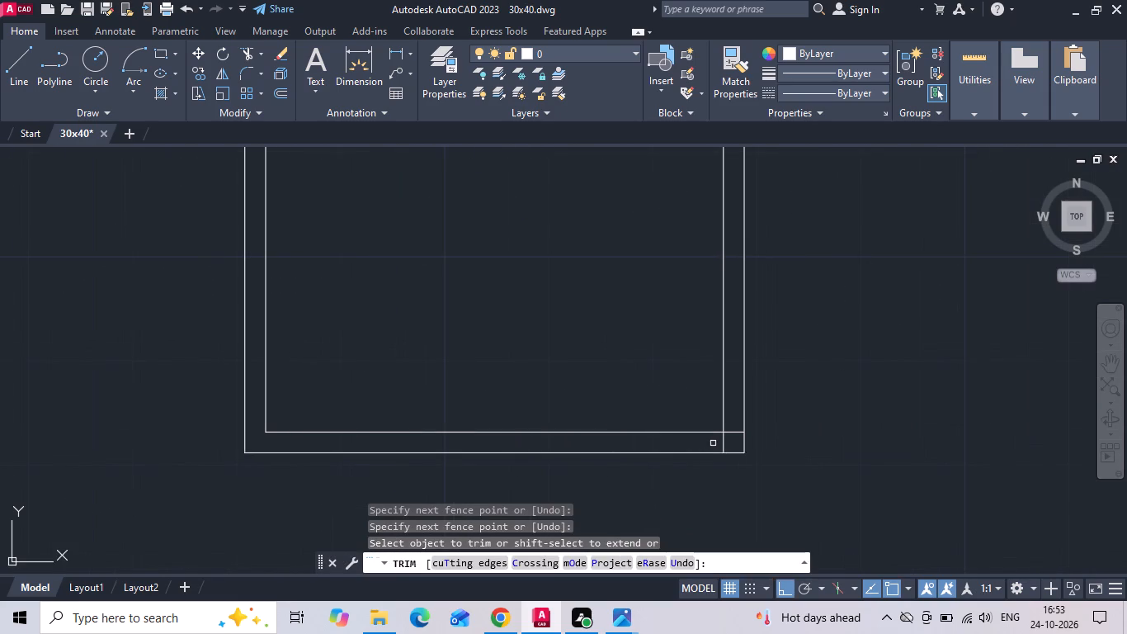
left_click(720, 443)
left_click(731, 420)
middle_click_drag(576, 293, 570, 500)
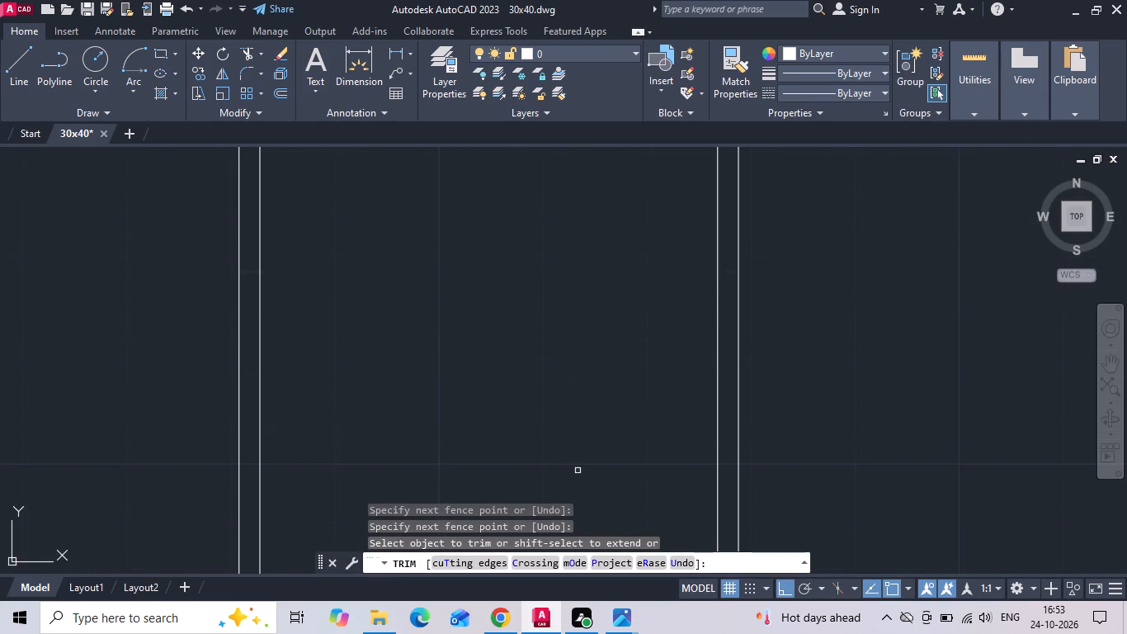
middle_click_drag(606, 330, 607, 468)
scroll(607, 475, "down", 1)
scroll(674, 314, "up", 2)
left_click_drag(673, 356, 701, 385)
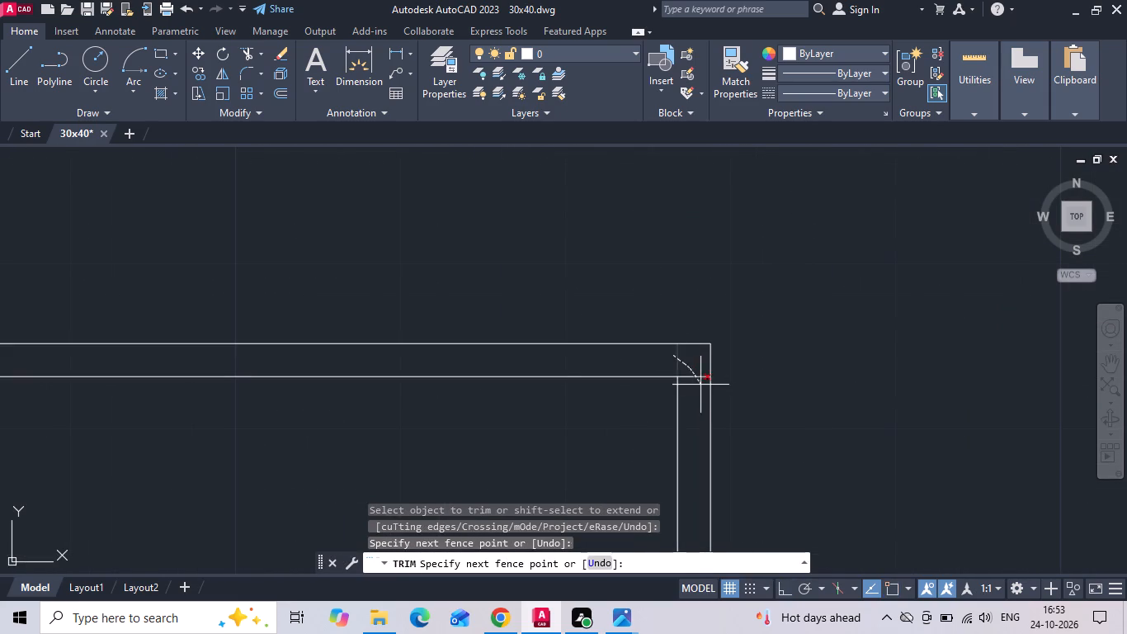
left_click_drag(701, 385, 702, 388)
scroll(692, 385, "down", 1)
scroll(163, 388, "up", 2)
left_click_drag(298, 375, 304, 370)
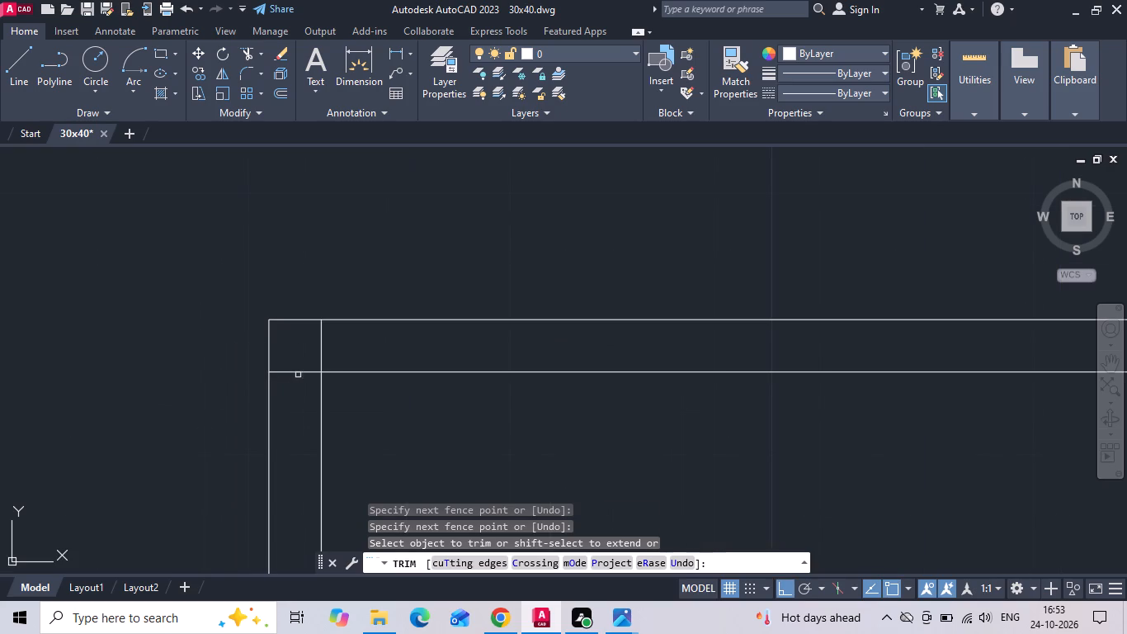
left_click_drag(304, 370, 364, 347)
Trim the overlapping inner frame lines at all four corners of the left window.
scroll(666, 348, "down", 2)
scroll(744, 376, "down", 3)
scroll(633, 447, "down", 1)
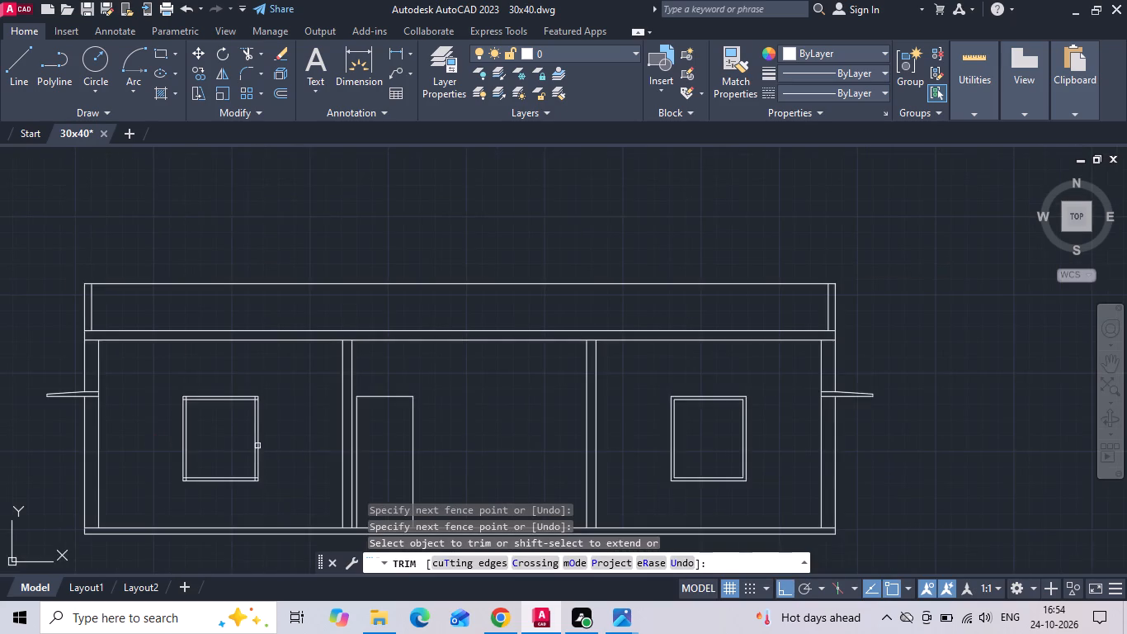
scroll(83, 440, "up", 3)
scroll(362, 339, "up", 3)
left_click_drag(372, 338, 408, 307)
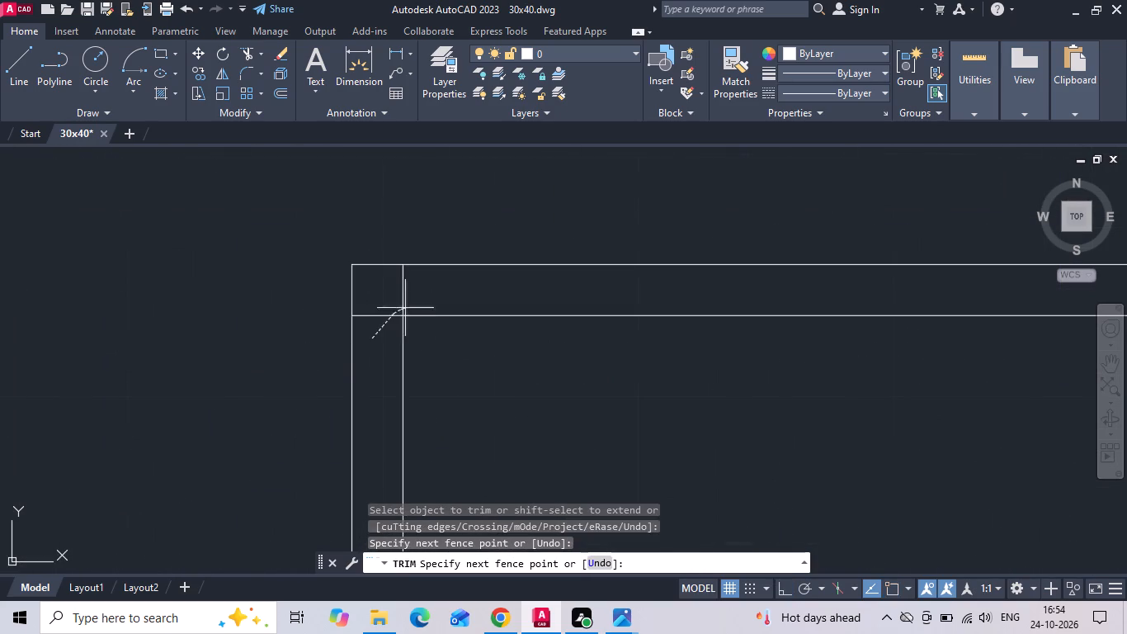
left_click_drag(408, 307, 440, 297)
scroll(320, 389, "down", 3)
scroll(497, 422, "down", 1)
scroll(552, 394, "up", 2)
scroll(630, 400, "up", 1)
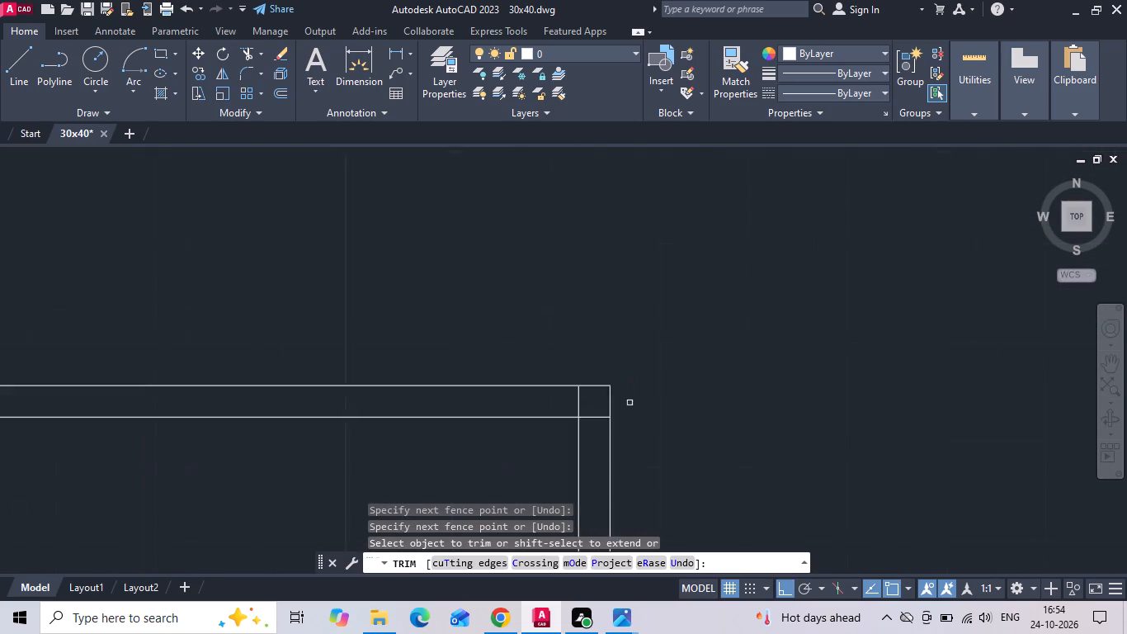
scroll(628, 405, "up", 2)
scroll(553, 416, "up", 1)
left_click_drag(446, 379, 536, 476)
scroll(608, 263, "down", 2)
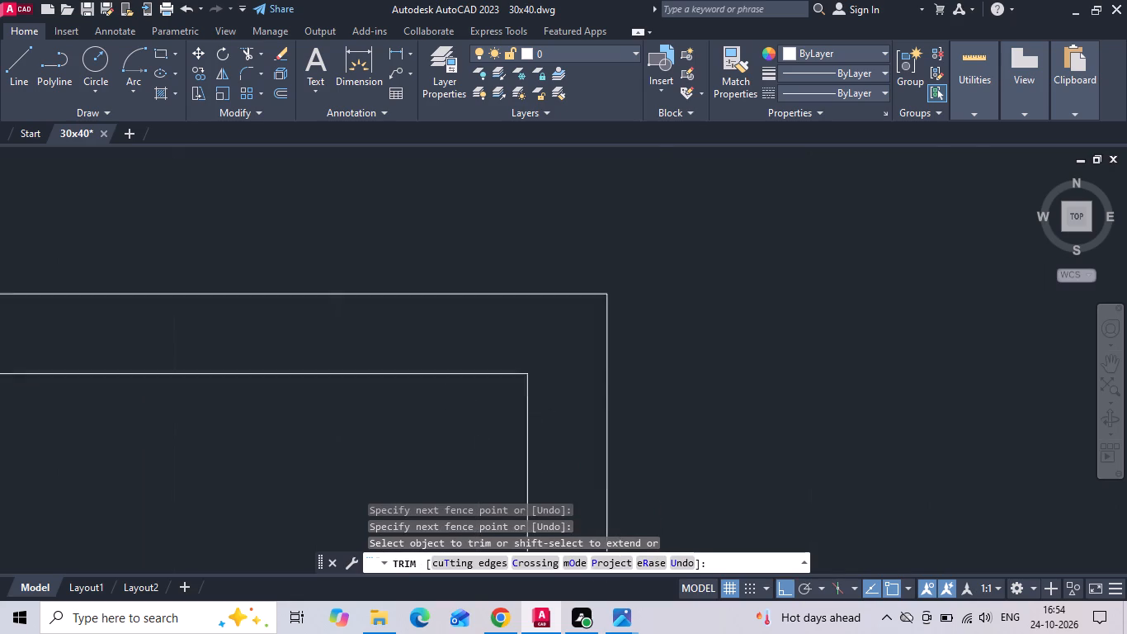
scroll(608, 261, "down", 4)
scroll(595, 483, "up", 2)
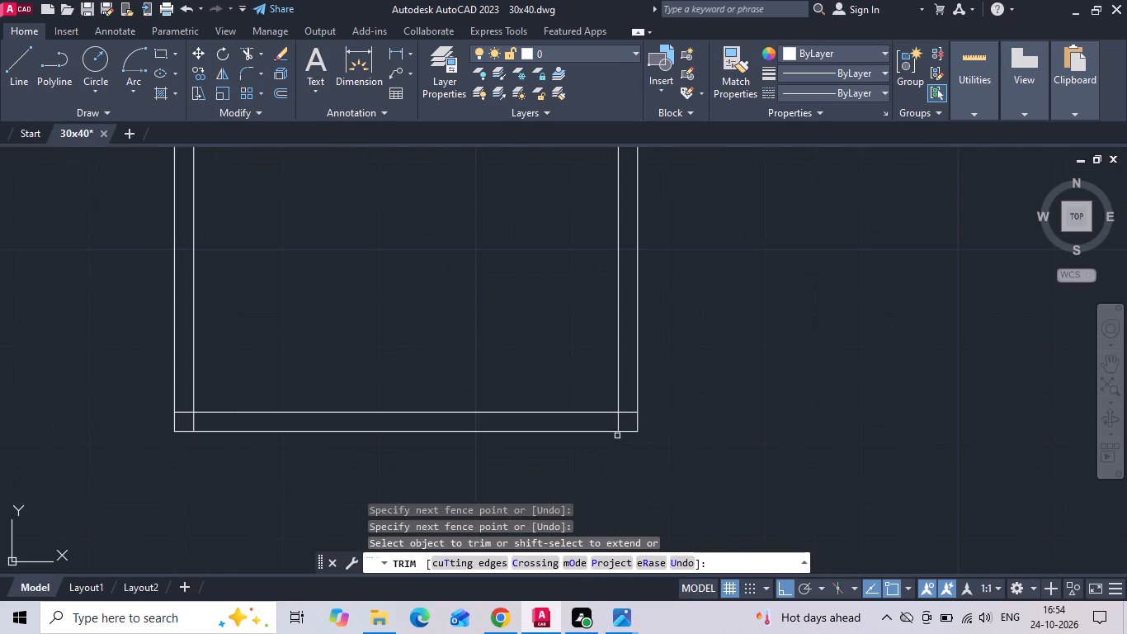
scroll(617, 434, "up", 3)
left_click_drag(611, 394, 667, 311)
scroll(752, 334, "down", 2)
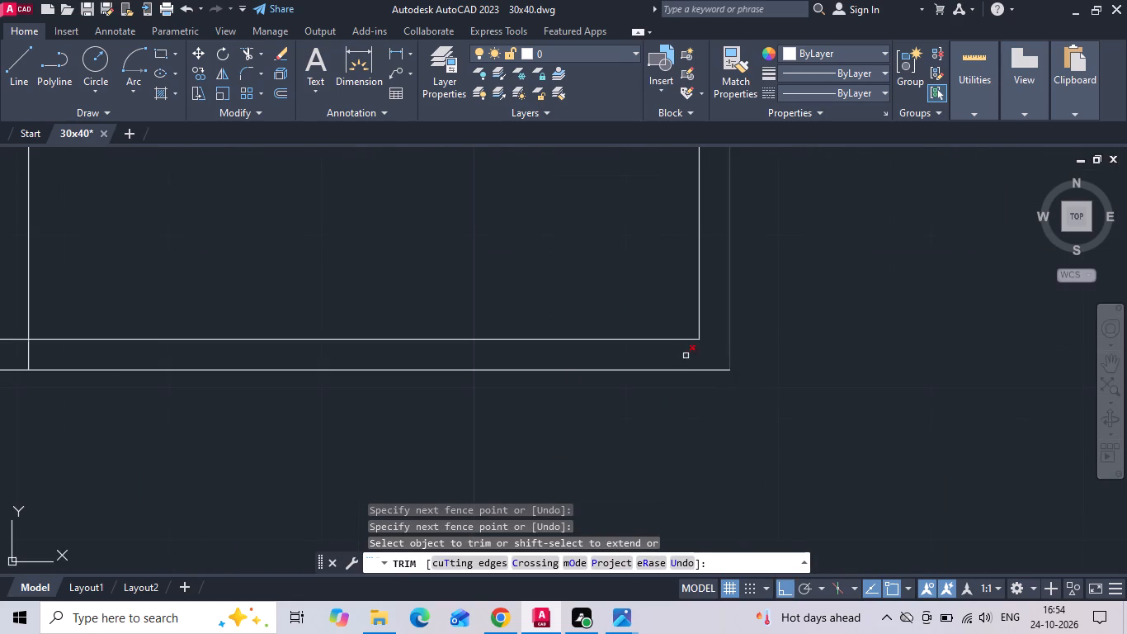
middle_click_drag(122, 384, 397, 390)
scroll(175, 390, "up", 2)
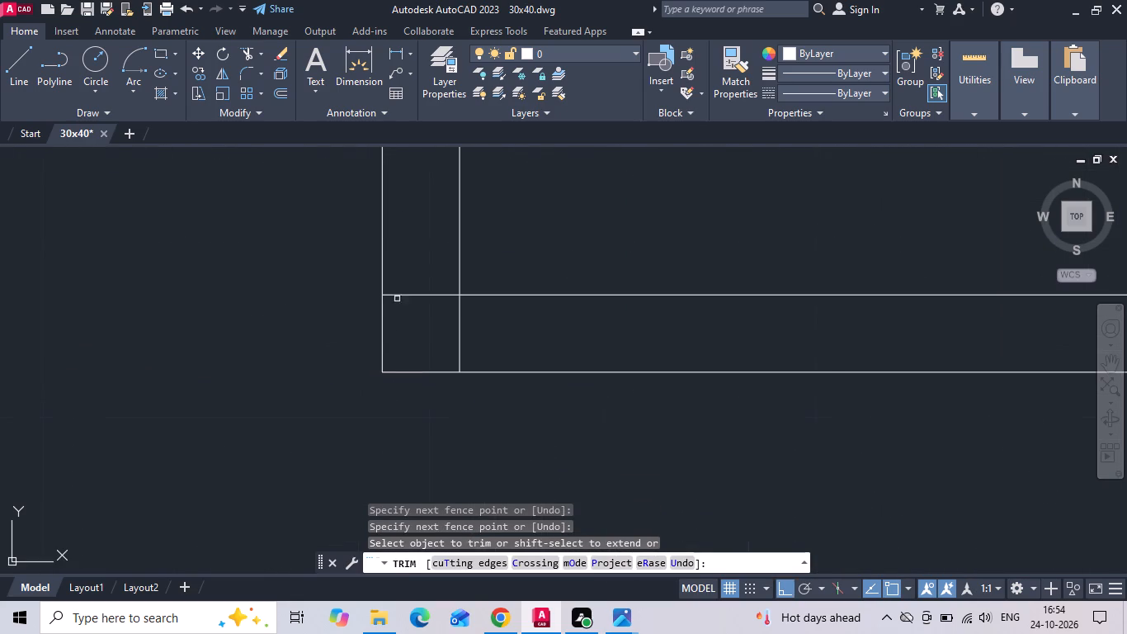
left_click_drag(423, 275, 543, 338)
key("Escape")
Save the drawing.
key("ctrl+s")
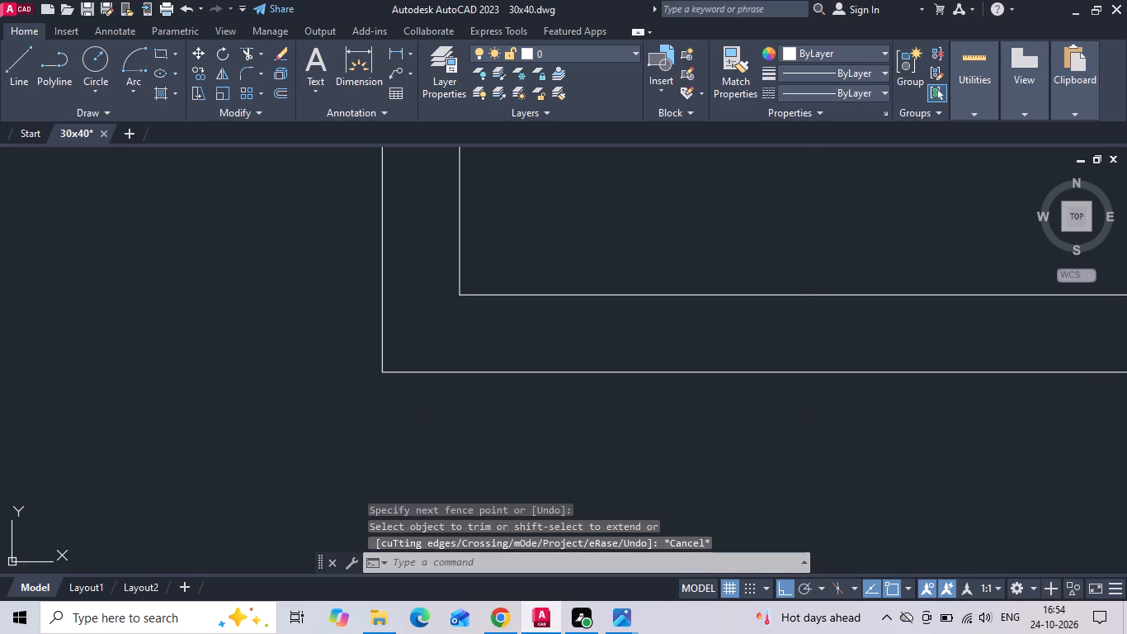
Draw a vertical centre line in the left window between the midpoints of its inner frame's top and bottom edges.
scroll(401, 384, "down", 2)
type("L")
key("space")
scroll(395, 405, "down", 3)
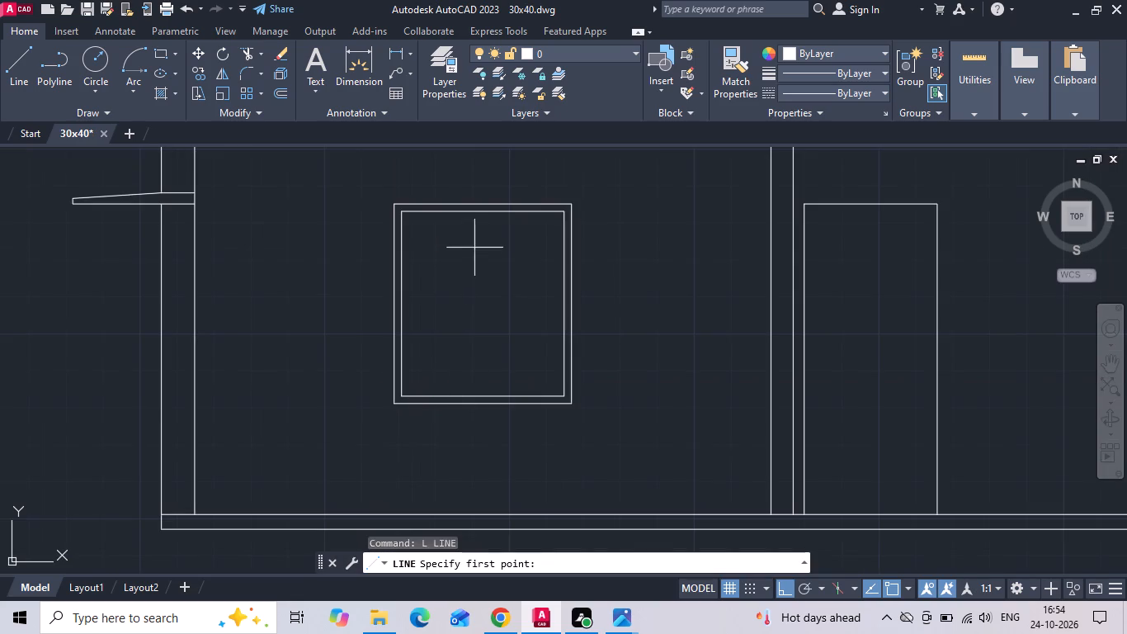
left_click_drag(487, 213, 485, 222)
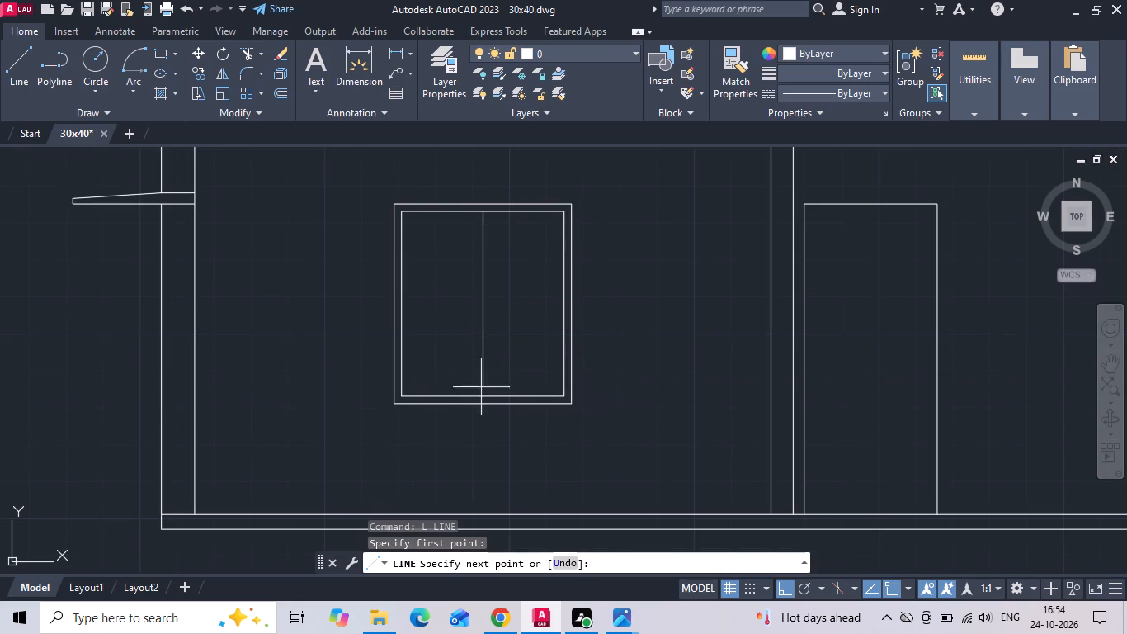
left_click(483, 394)
key("Escape")
Draw a vertical centre line in the right window between the midpoints of its inner frame's top and bottom edges.
scroll(316, 365, "down", 2)
key("space")
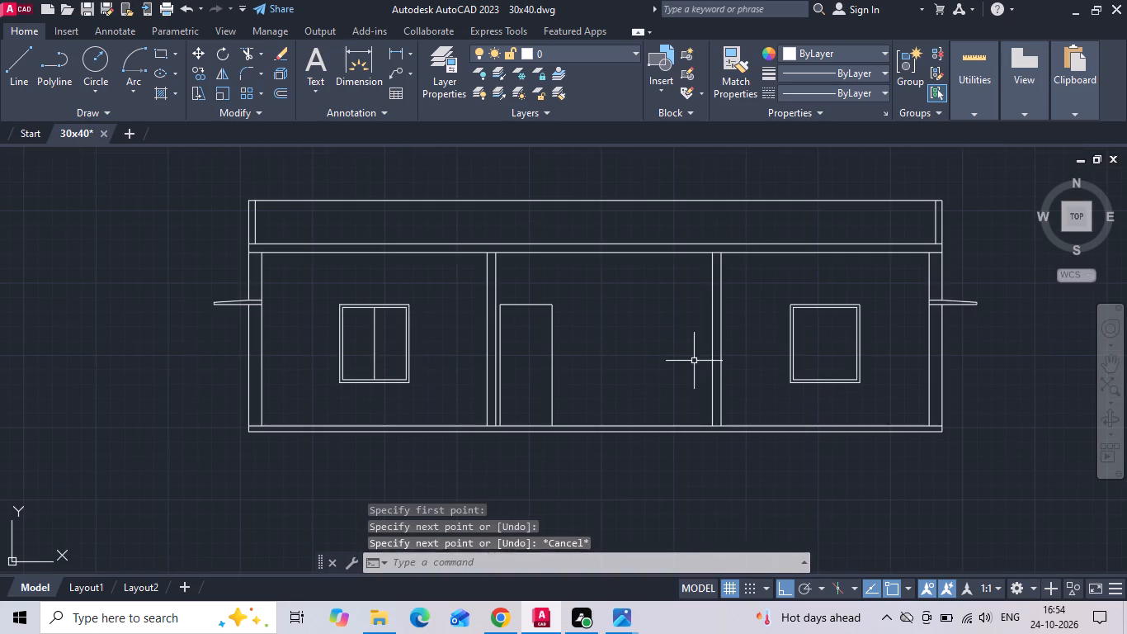
scroll(820, 322, "up", 1)
left_click(830, 299)
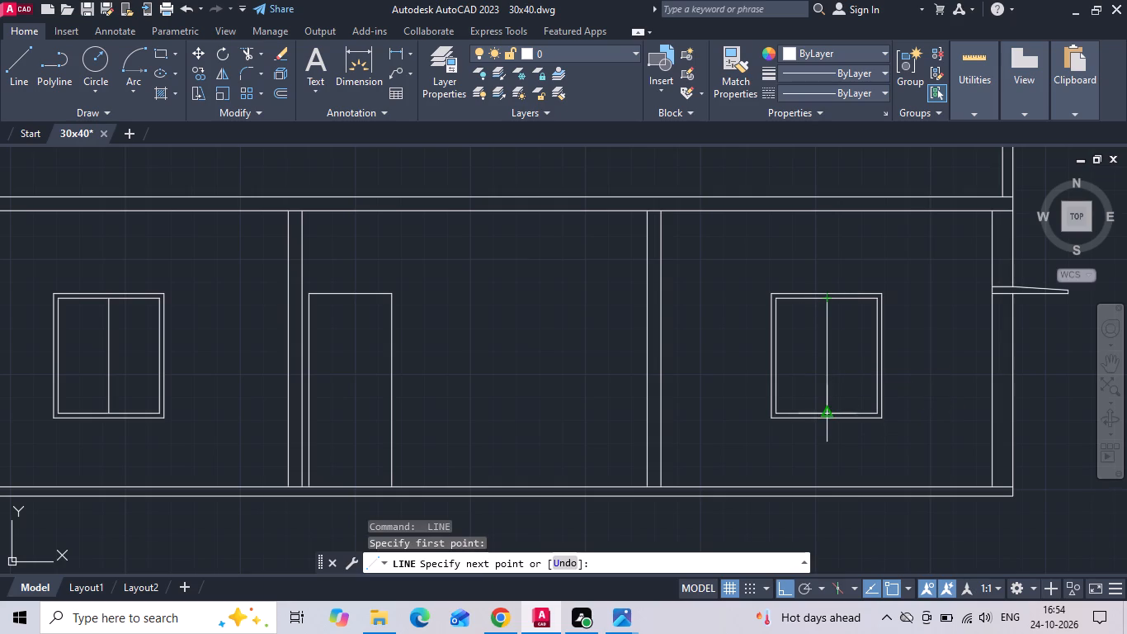
left_click(826, 411)
key("Escape")
Offset the door's top edge and its right side inward by 4 inches.
scroll(704, 400, "down", 2)
scroll(610, 262, "down", 1)
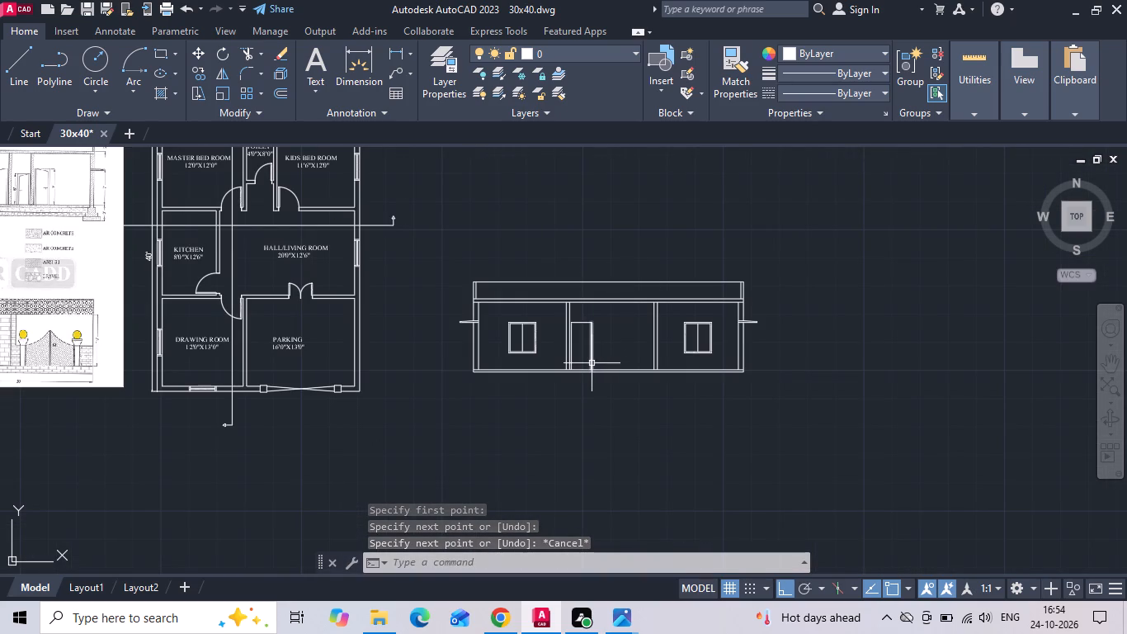
scroll(573, 345, "up", 2)
type("O")
key("space")
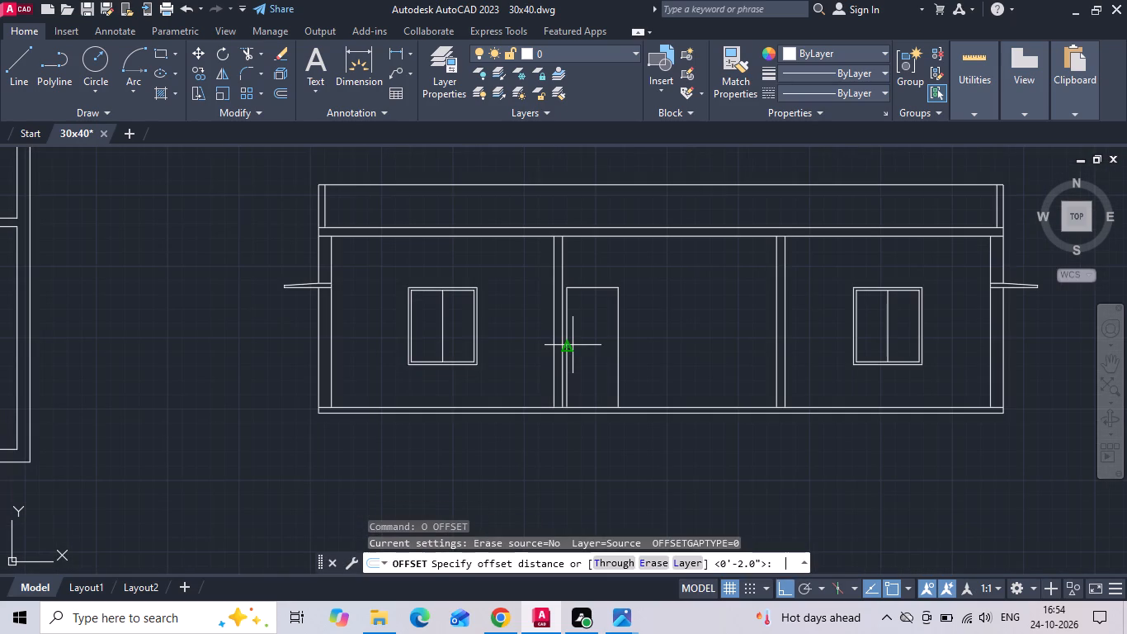
key("4")
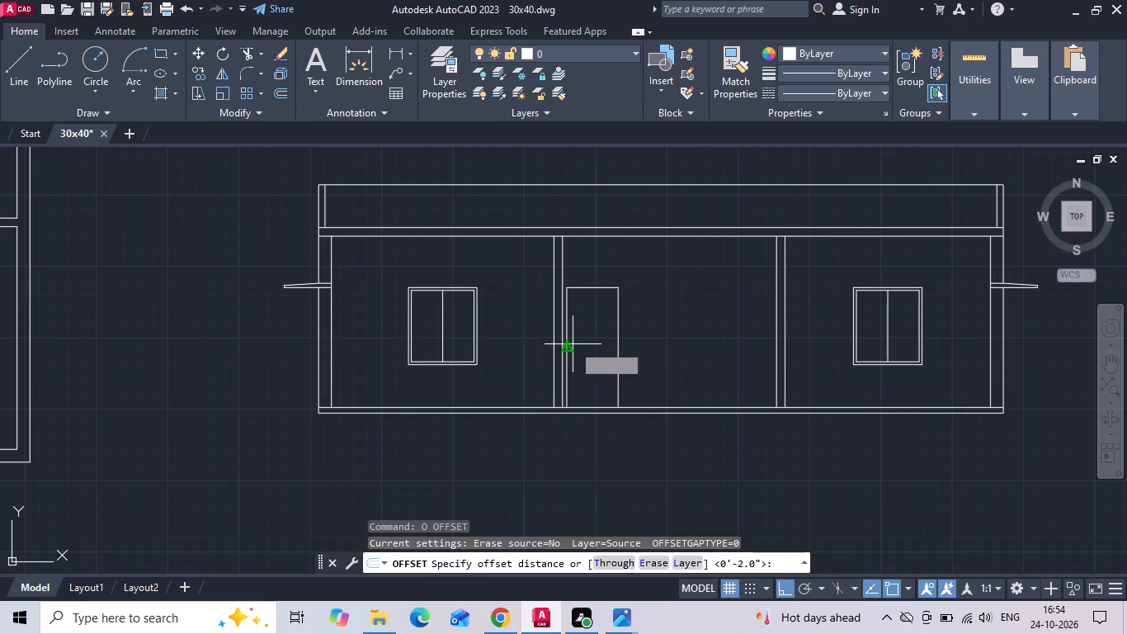
key("space")
scroll(583, 332, "up", 1)
left_click_drag(601, 263, 601, 283)
left_click(597, 352)
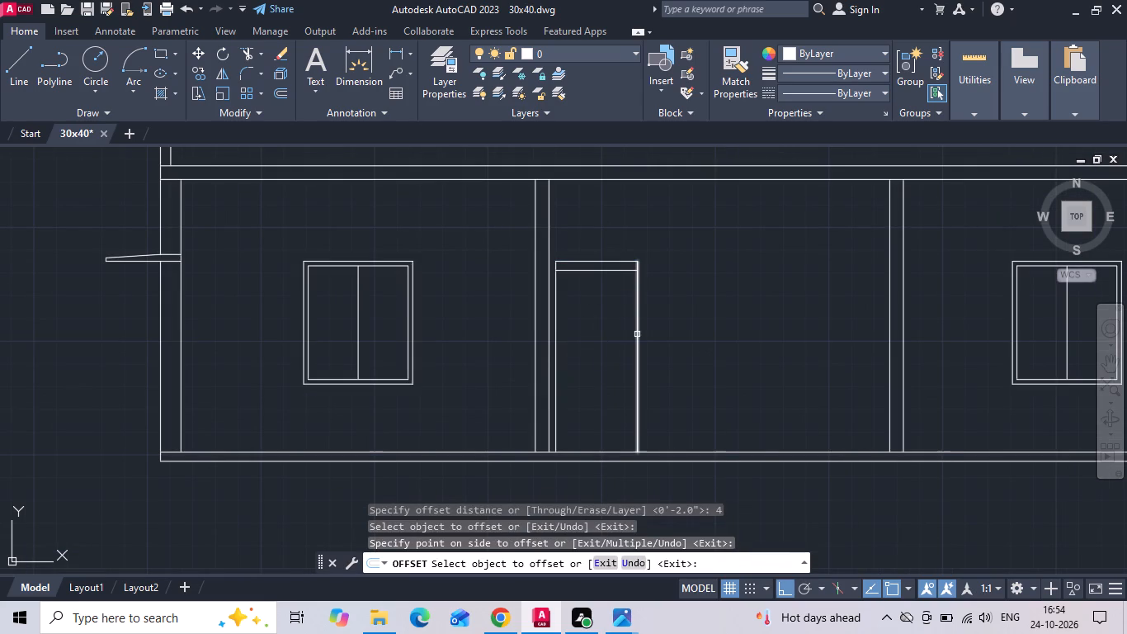
left_click(637, 331)
left_click(620, 326)
key("Escape")
Draw a slanted line from the door's upper-left outer corner to the intersection of the two offset lines.
scroll(630, 270, "up", 2)
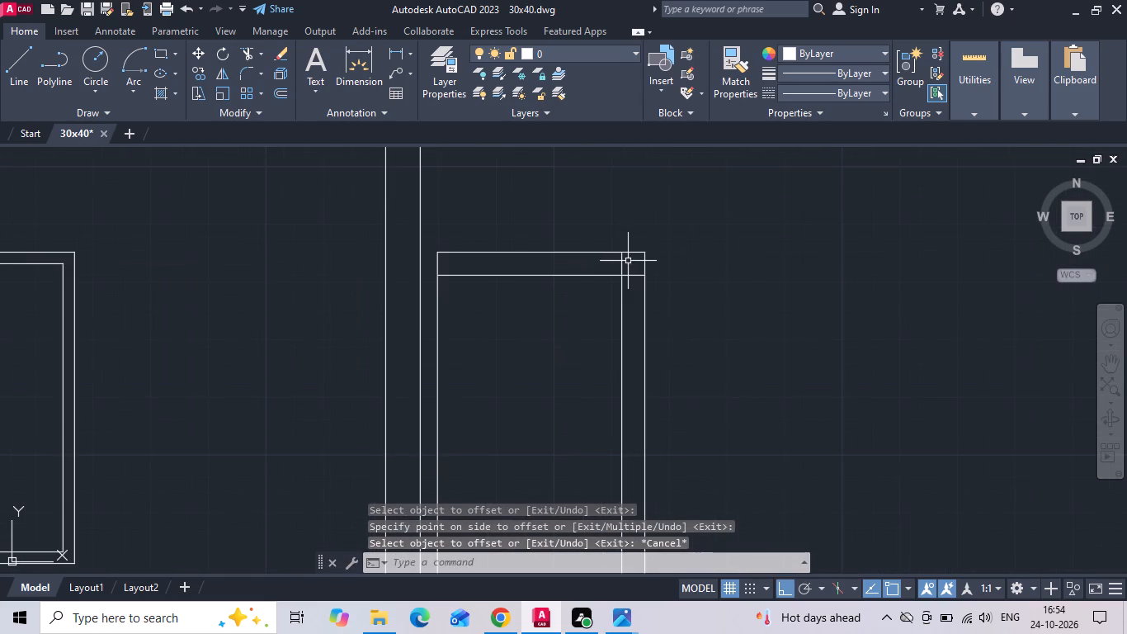
key("l")
key("space")
left_click(439, 256)
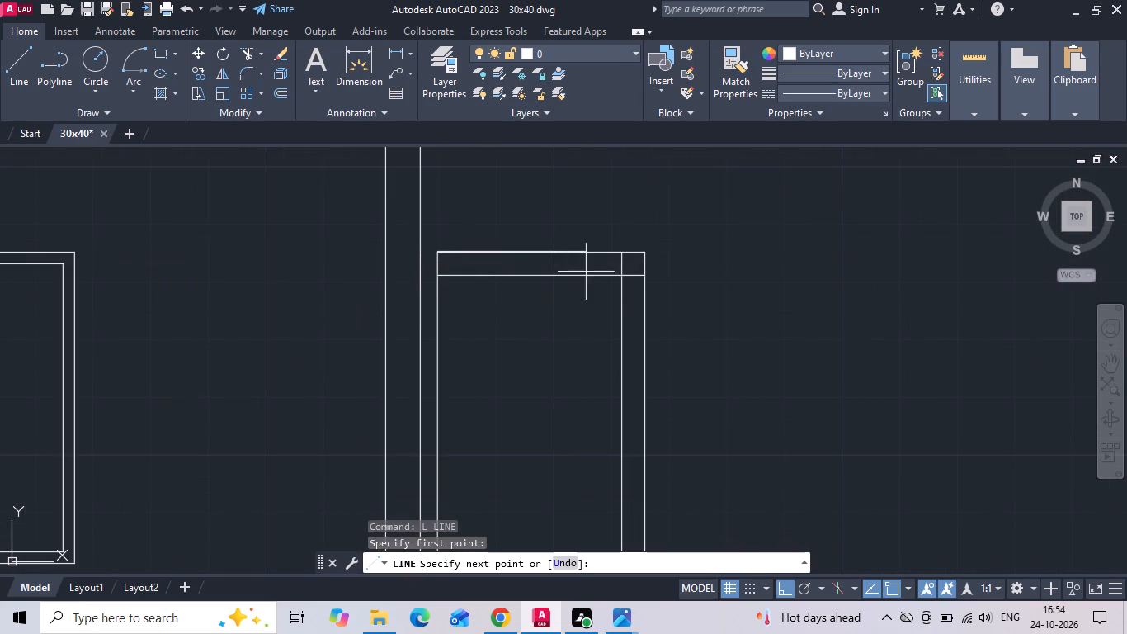
left_click(621, 272)
key("Escape")
Delete the door's horizontal offset line and trim the inner vertical line above the slanted line.
left_click(634, 274)
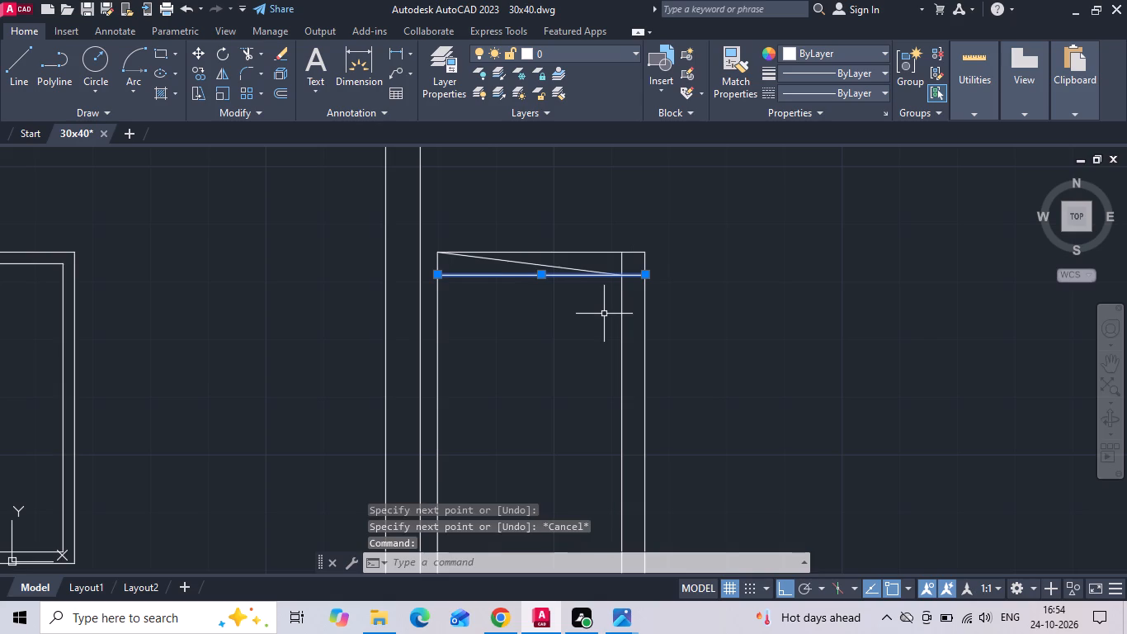
key("Delete")
type("TR")
key("space")
key("space")
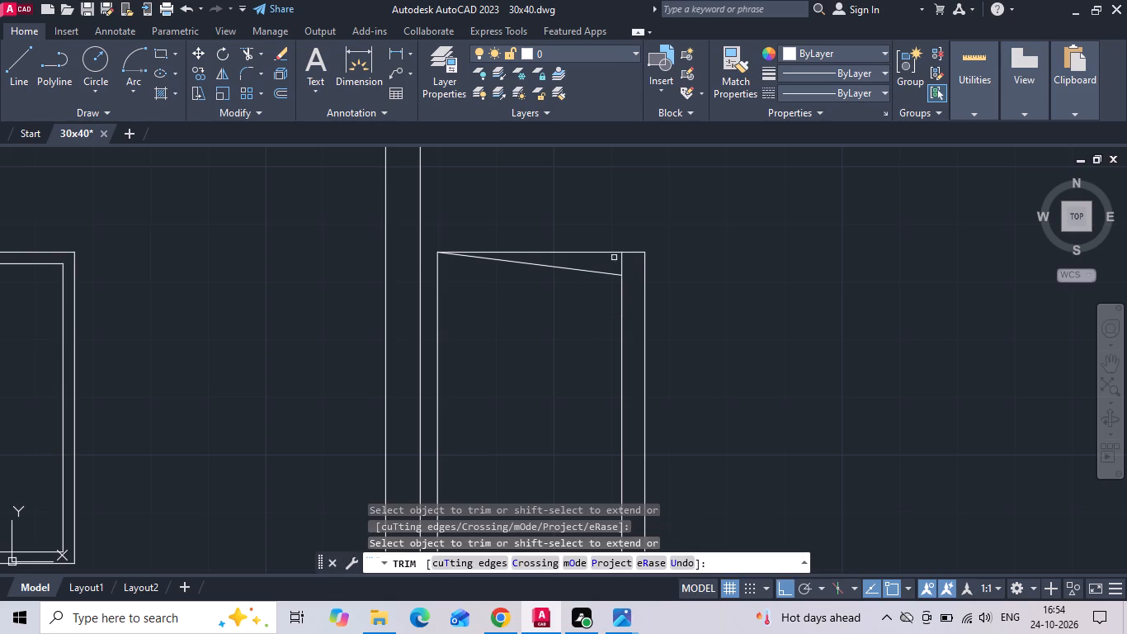
left_click(621, 263)
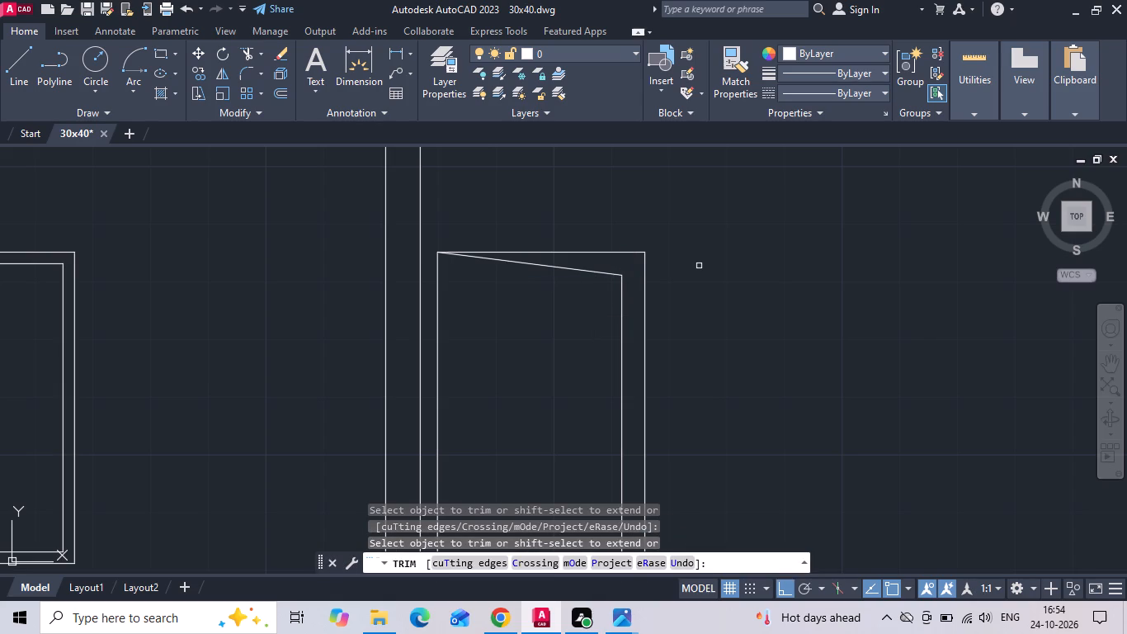
key("Escape")
Save the drawing.
key("ctrl+s")
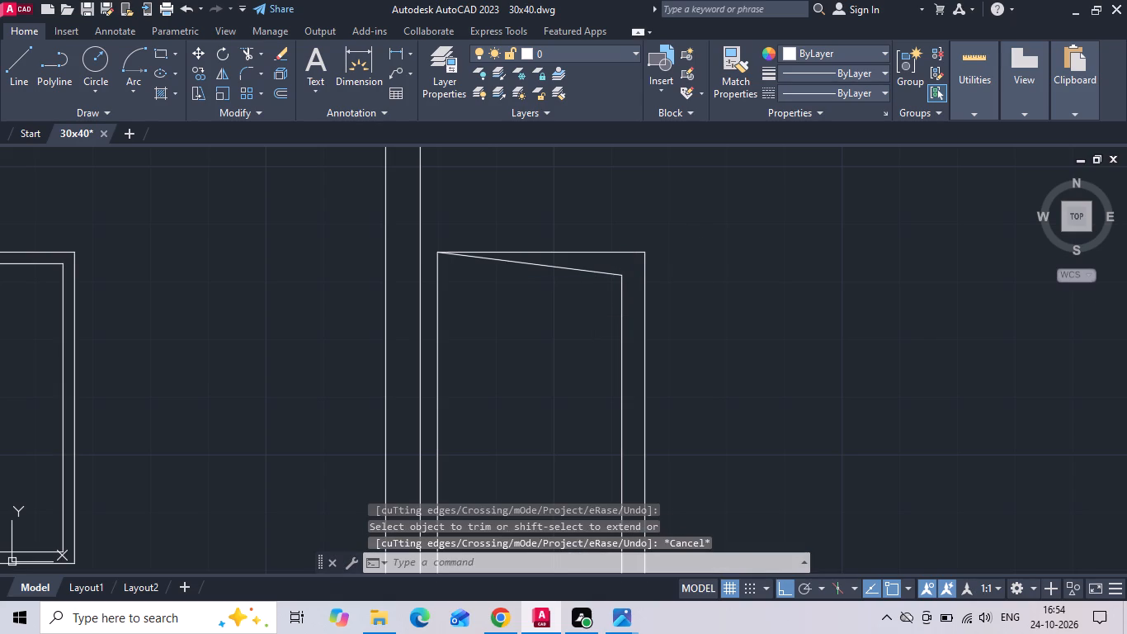
key("ctrl+s")
key("ctrl+s")
key("ctrl+s")
key("ctrl+s")
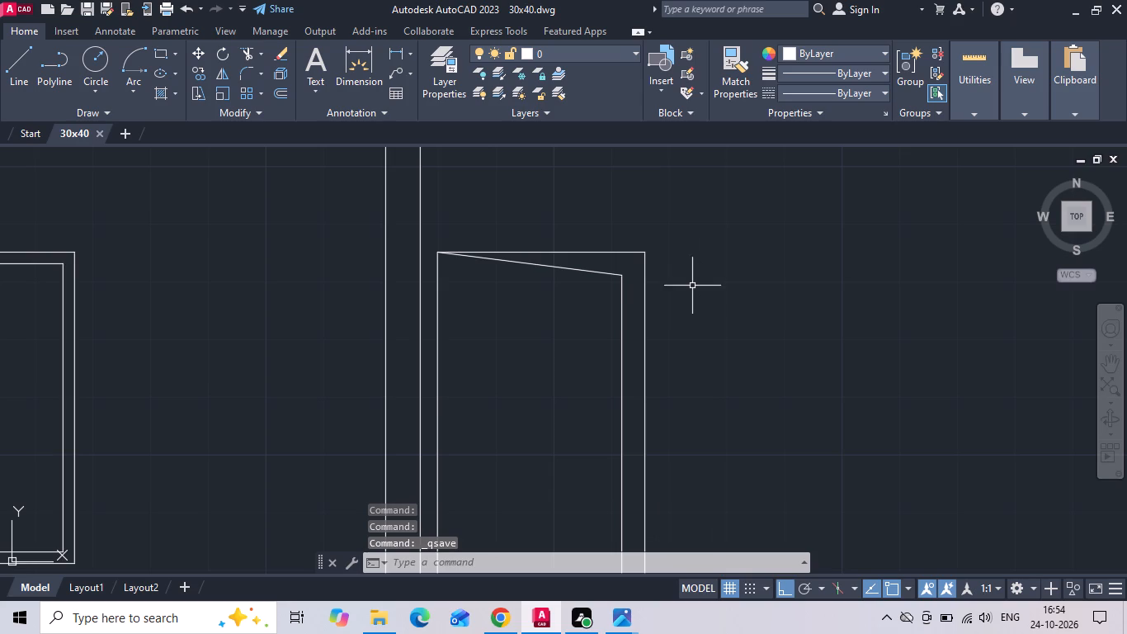
Copy both halves of the first section's left stepped footing to below the second section's left wall, aligned with its inner face.
scroll(555, 282, "down", 5)
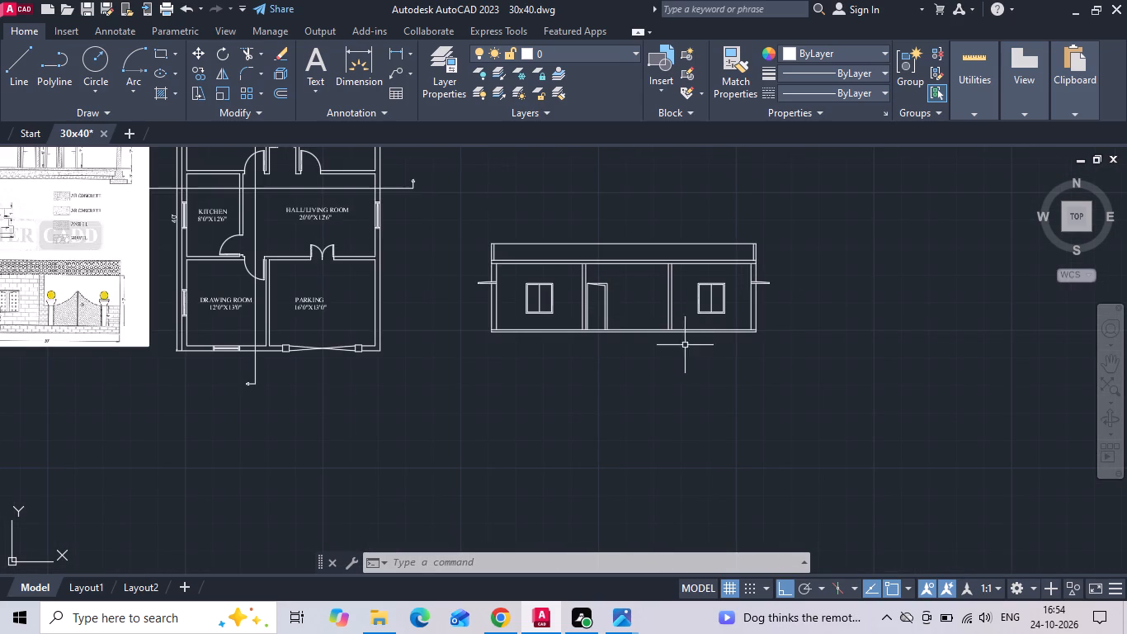
scroll(698, 367, "down", 1)
middle_click_drag(488, 414, 574, 400)
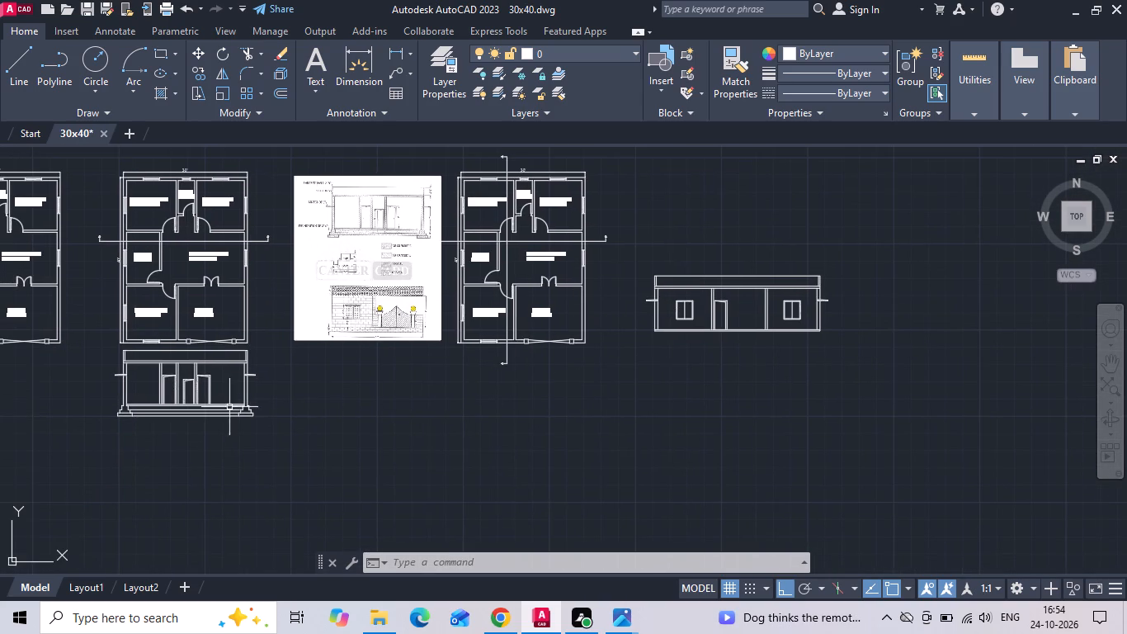
scroll(111, 437, "up", 4)
scroll(179, 337, "up", 1)
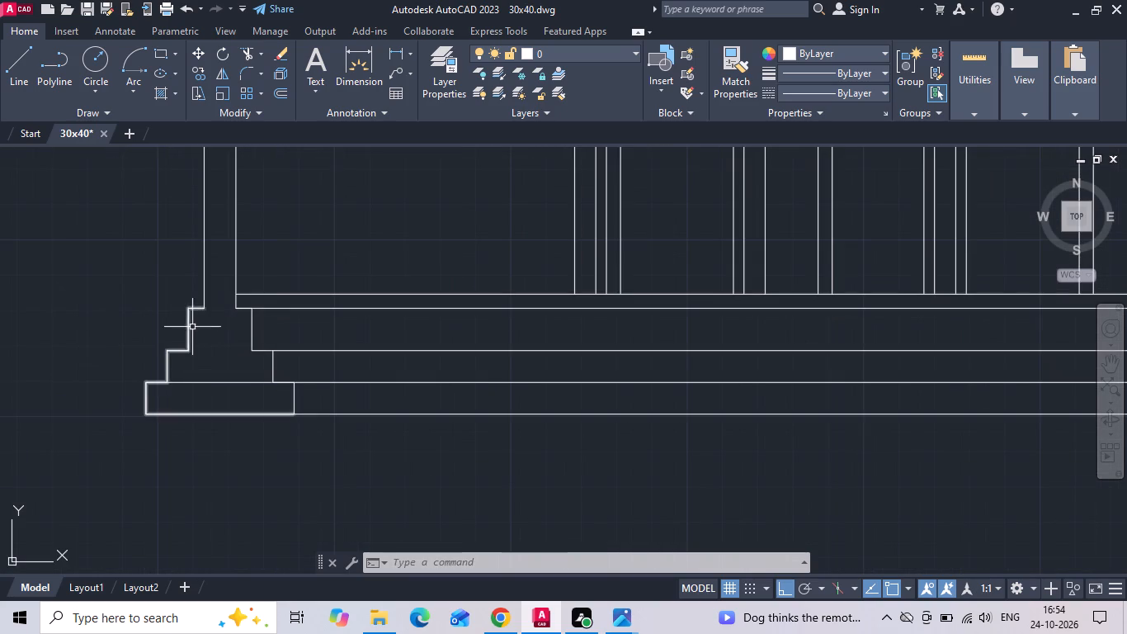
left_click(191, 305)
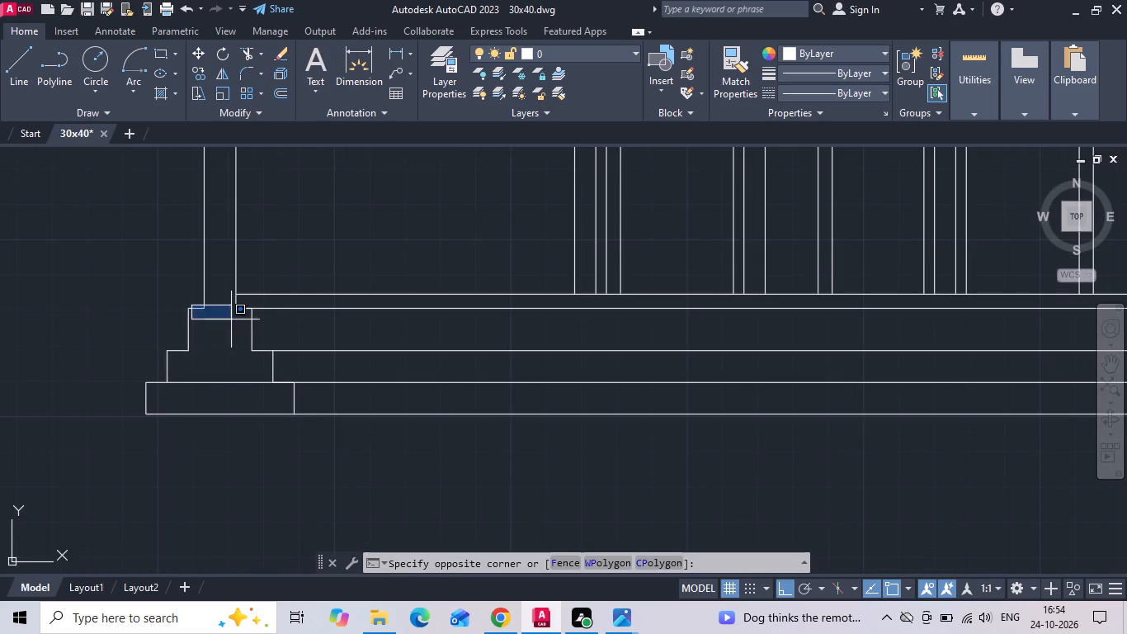
left_click(177, 326)
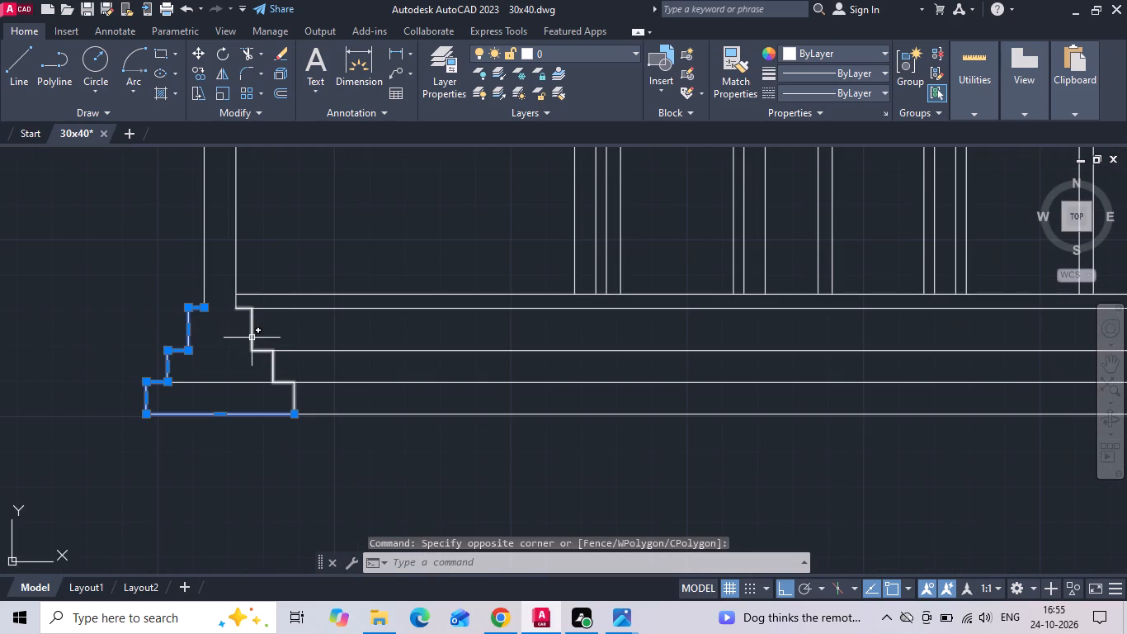
left_click(252, 338)
right_click(217, 328)
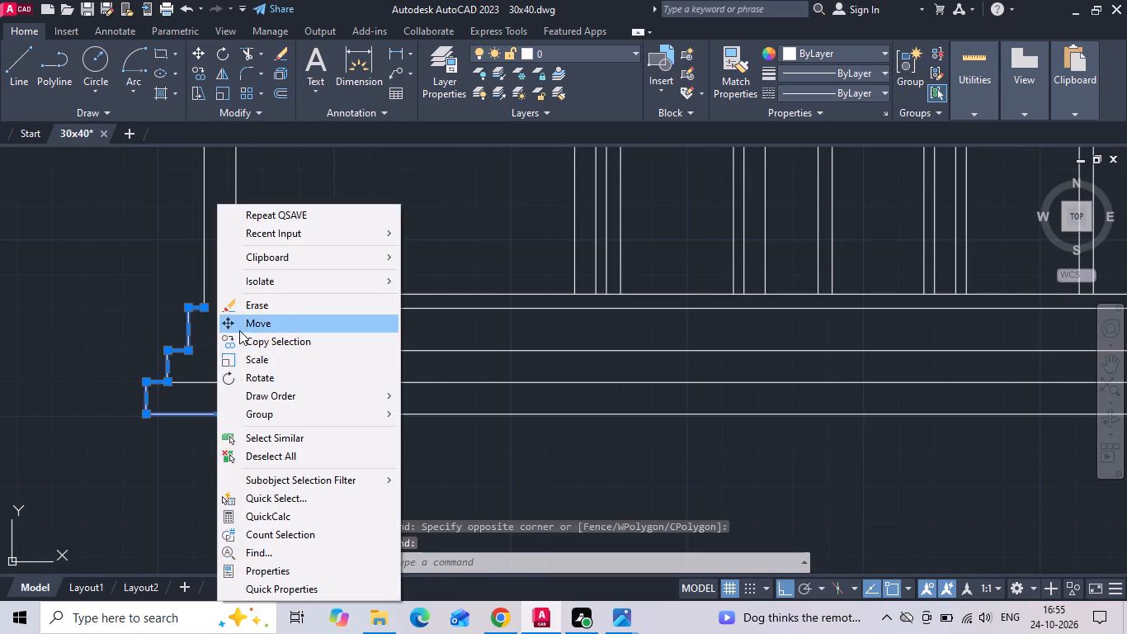
left_click(243, 340)
left_click(237, 295)
scroll(170, 345, "down", 3)
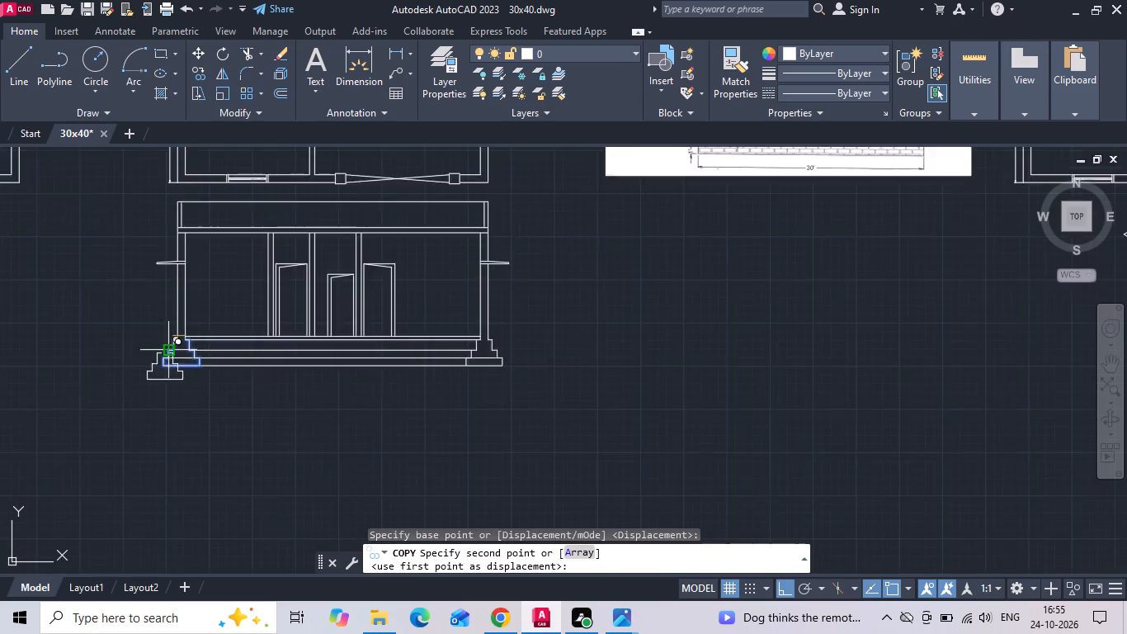
scroll(167, 350, "down", 2)
scroll(802, 263, "up", 3)
scroll(459, 335, "up", 3)
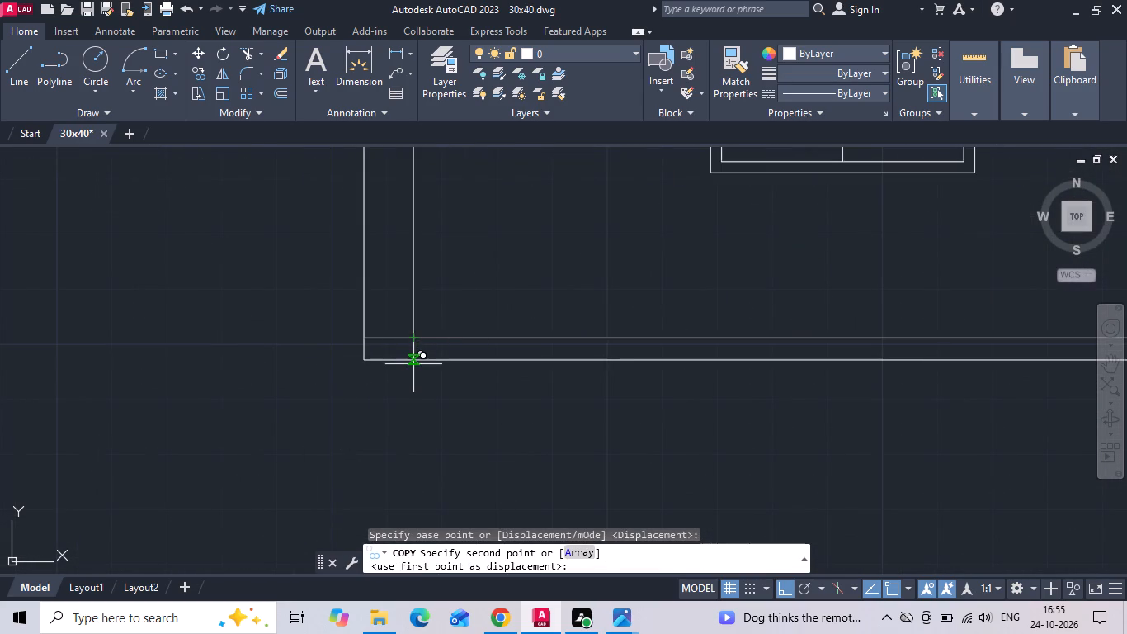
left_click(413, 361)
key("Escape")
Extend the left wall's inner face line down to the bottom line of the floor slab.
type("L")
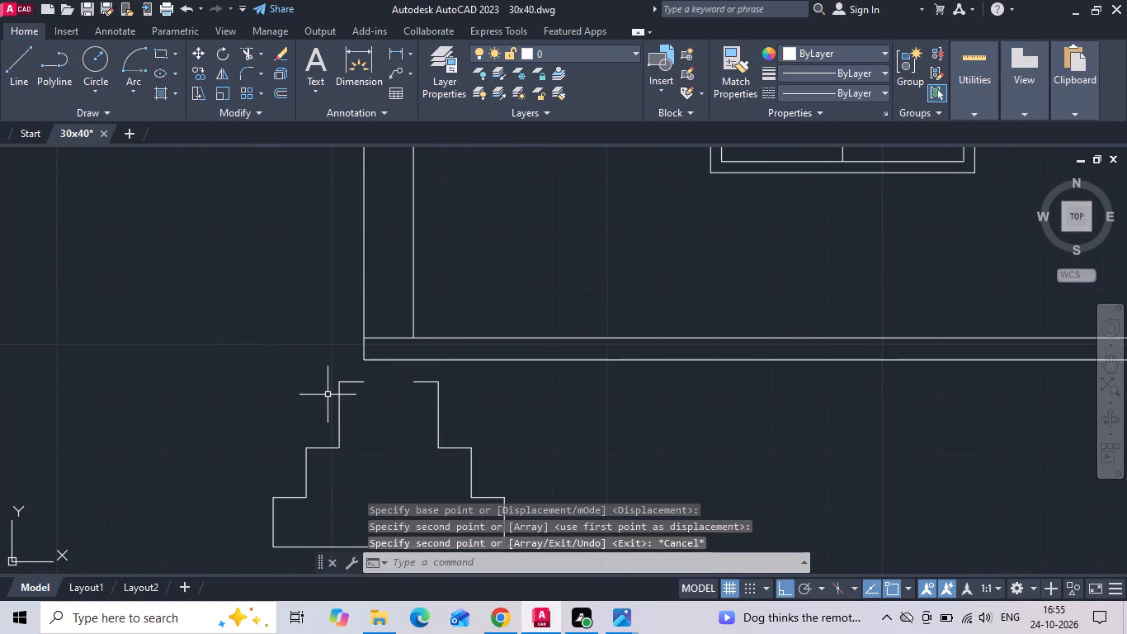
key("space")
key("Escape")
type("EX")
key("space")
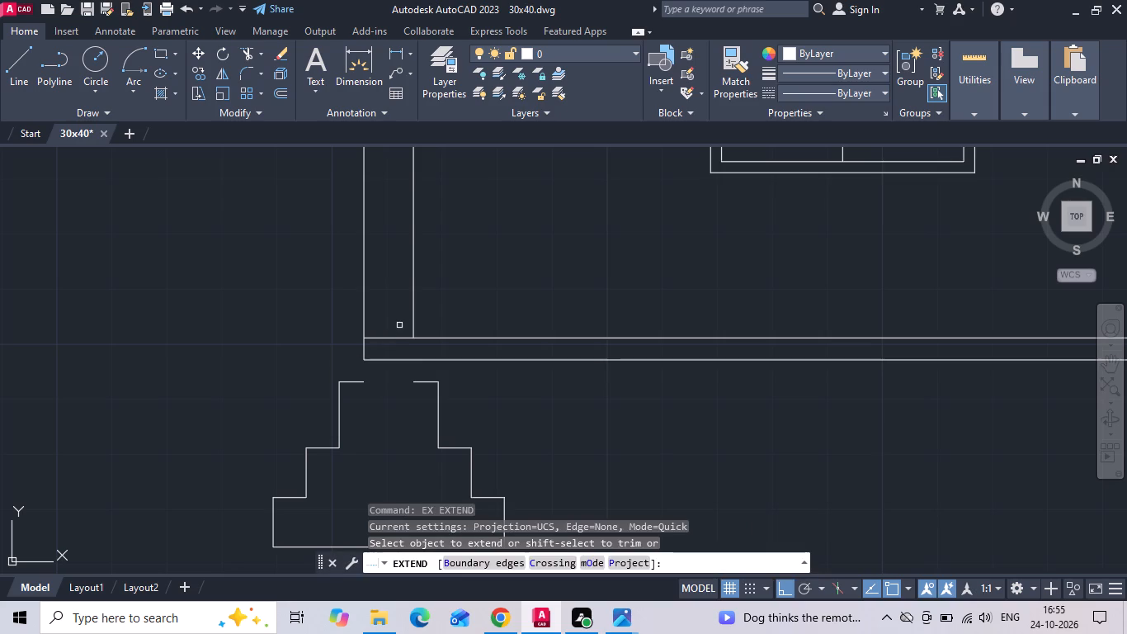
left_click_drag(408, 320, 432, 318)
key("Escape")
Move both halves of the copied footing up so its top meets the slab's bottom line at the wall's inner face.
left_click(450, 377)
left_click(379, 428)
right_click(376, 428)
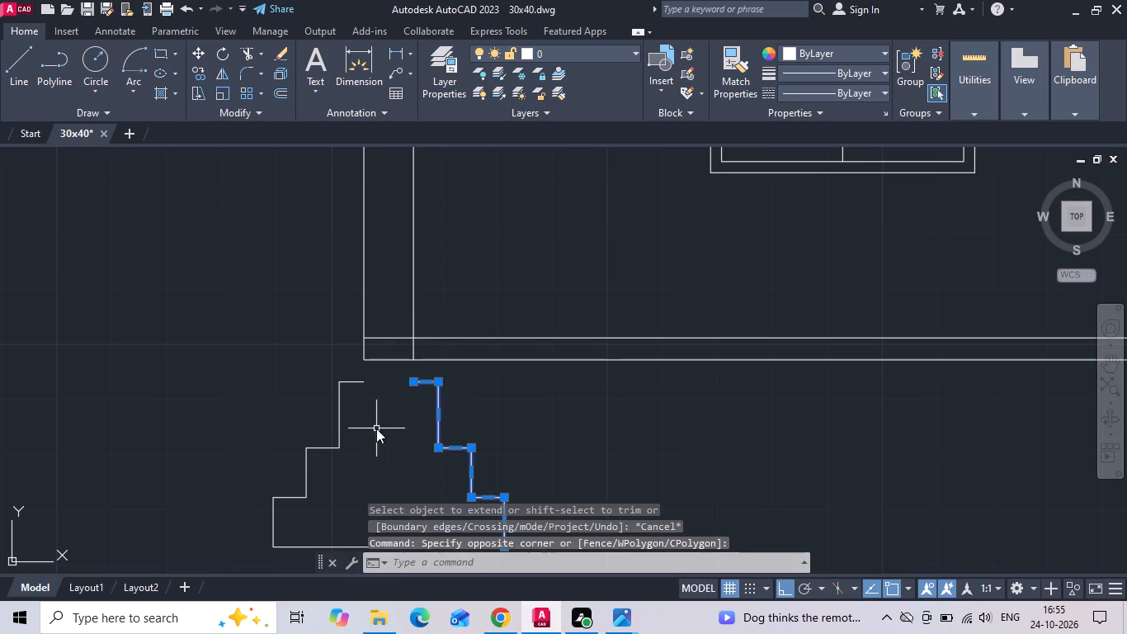
left_click_drag(368, 371, 353, 386)
left_click(285, 436)
right_click(287, 420)
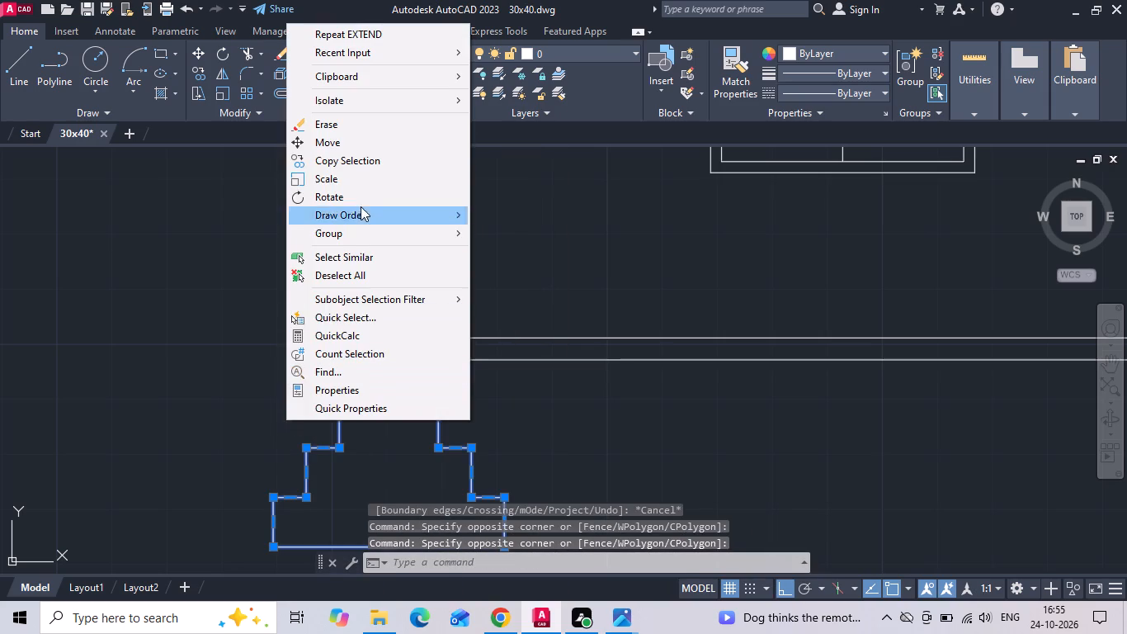
left_click(370, 146)
scroll(350, 461, "up", 1)
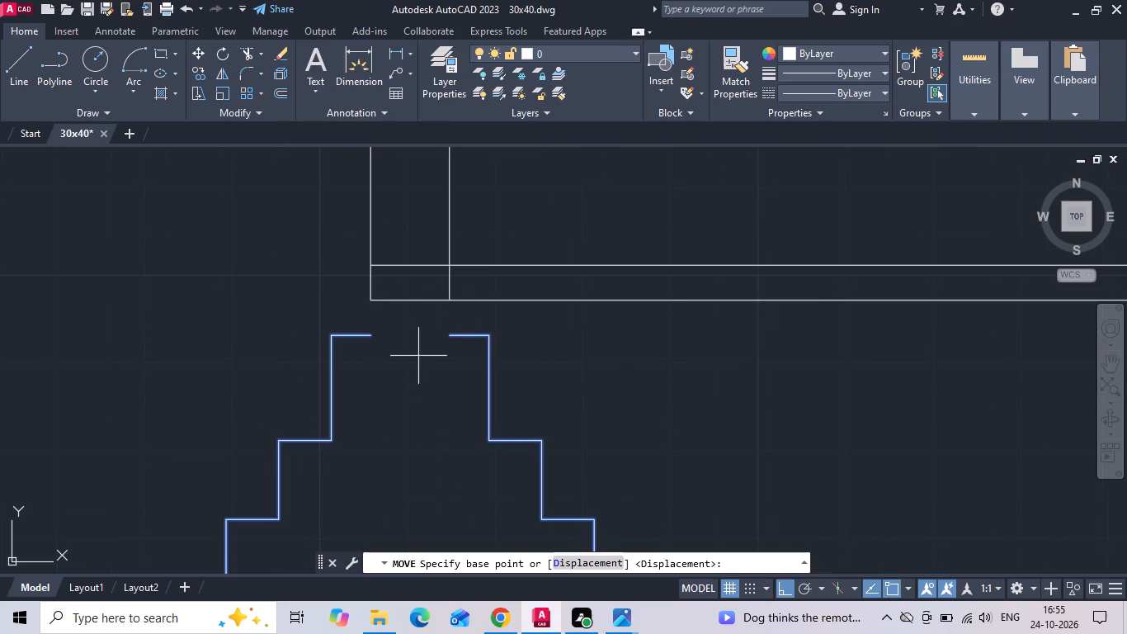
left_click(450, 337)
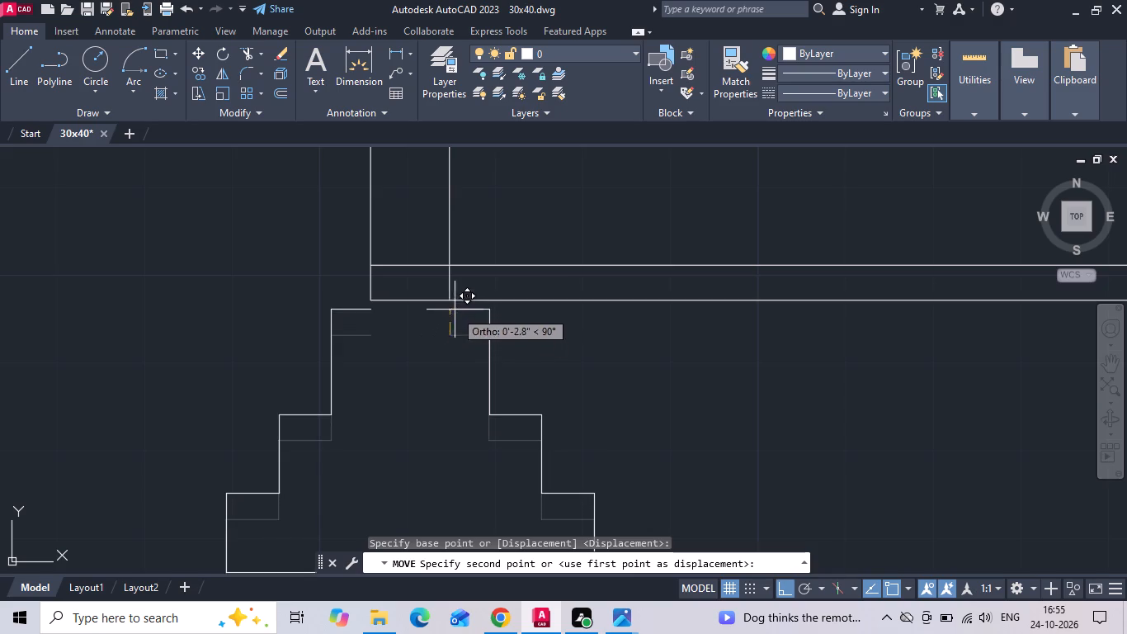
left_click(450, 303)
Trim the floor slab lines between the left wall's two faces above the footing.
scroll(172, 460, "down", 1)
key("t")
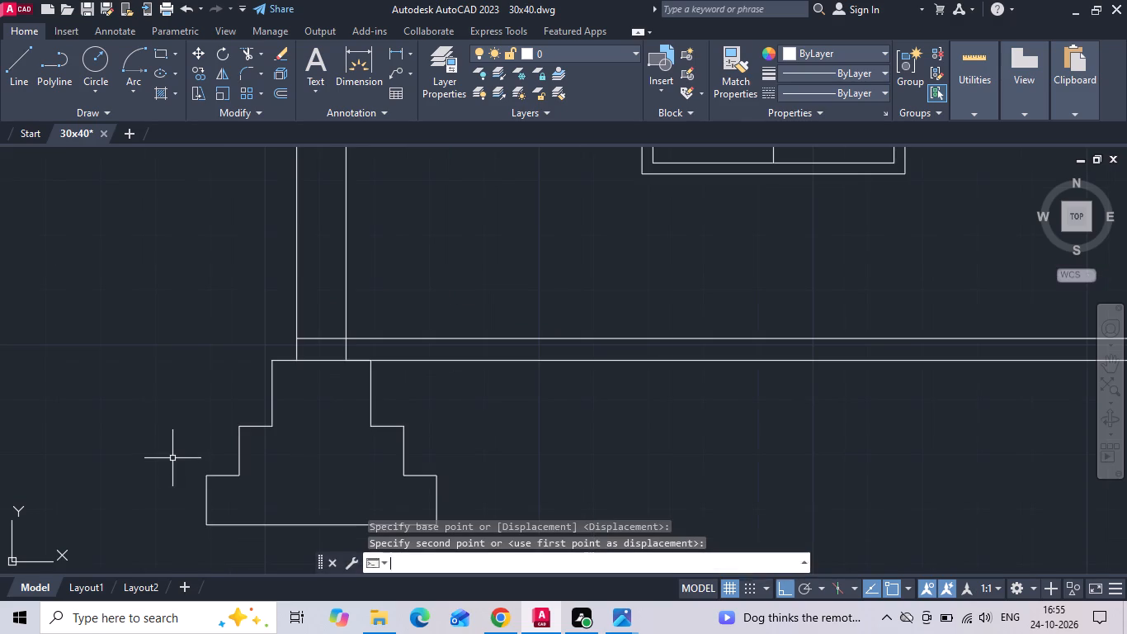
key("r")
key("space")
left_click_drag(318, 320, 321, 411)
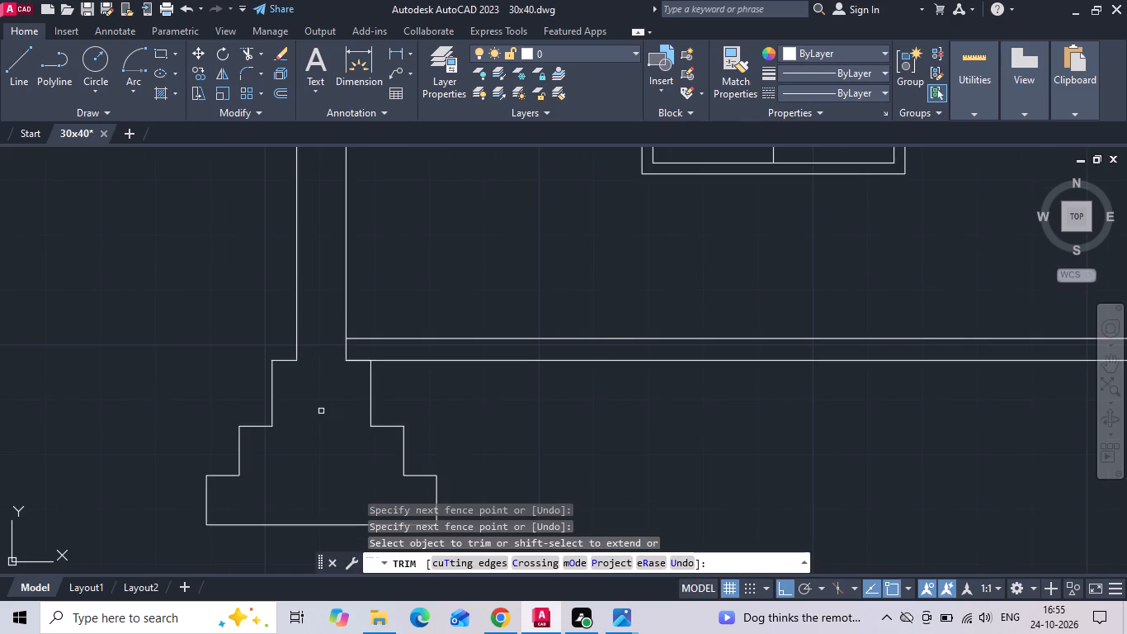
scroll(321, 411, "down", 1)
key("Escape")
Copy the second section's left stepped footing to below its right wall, aligned with the wall's outer face at the slab's bottom line.
left_click_drag(397, 418, 345, 461)
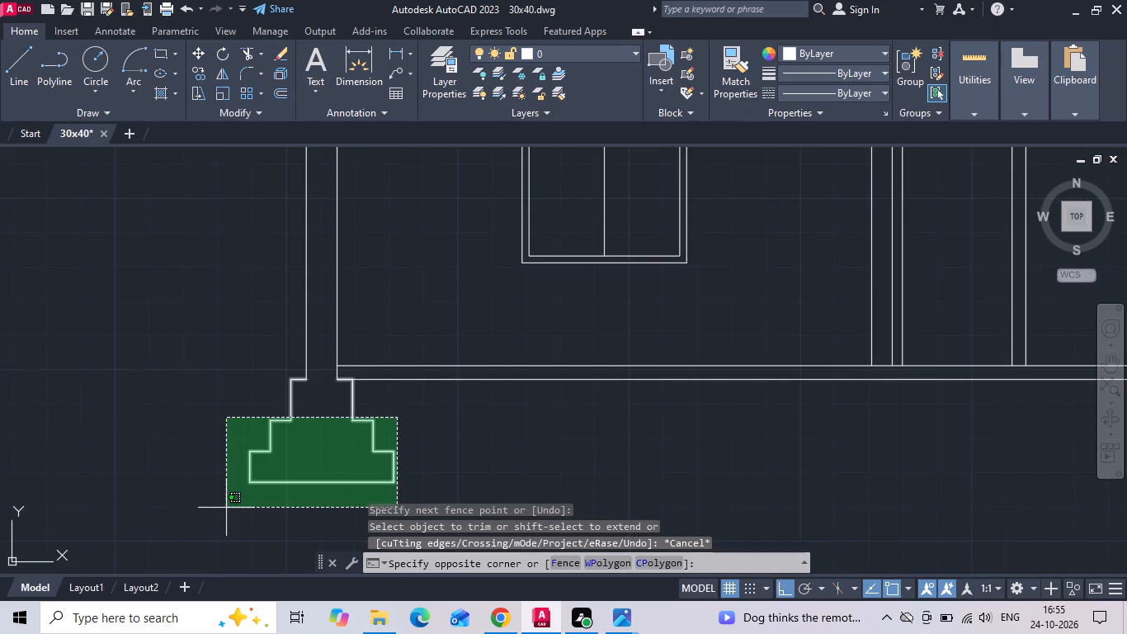
scroll(219, 510, "down", 2)
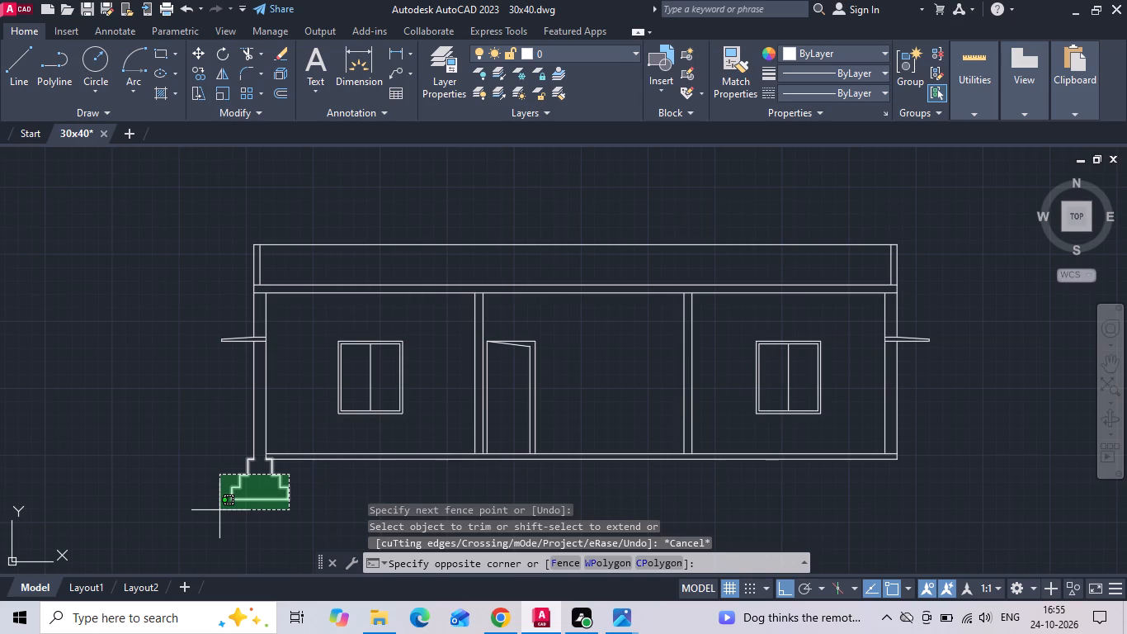
left_click(219, 510)
right_click(206, 364)
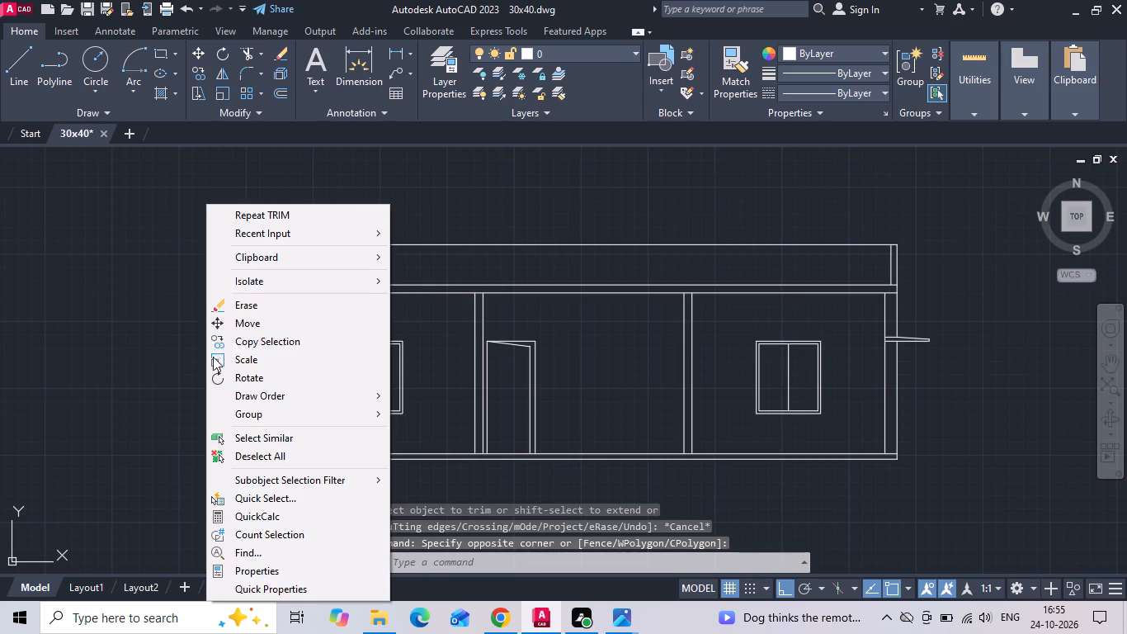
left_click(246, 340)
scroll(266, 428, "up", 2)
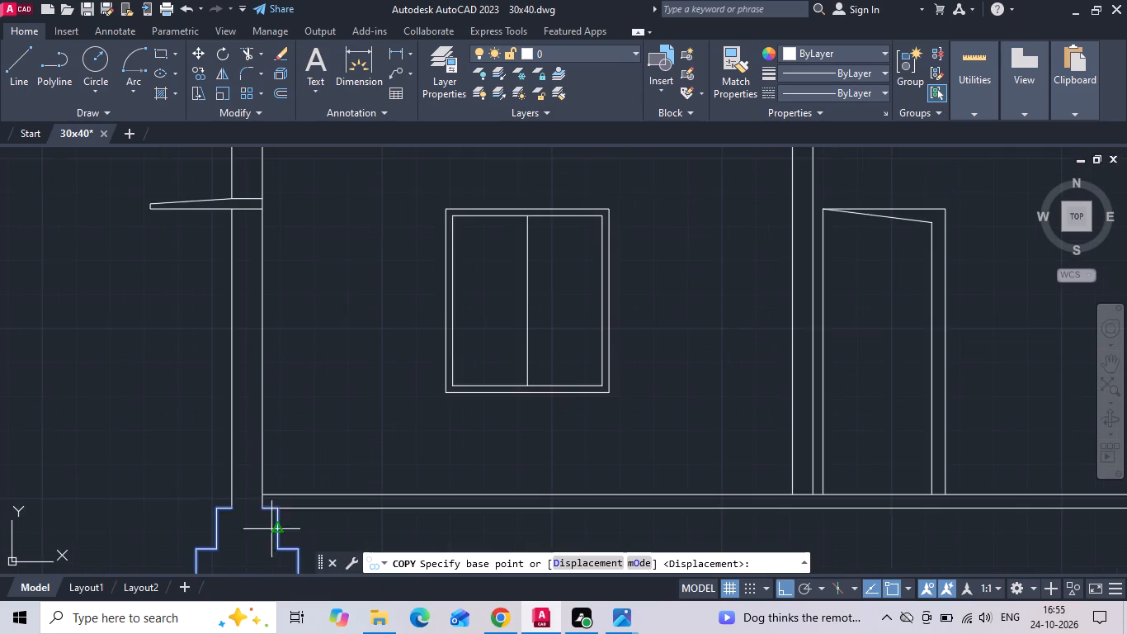
scroll(265, 541, "up", 2)
left_click(254, 458)
scroll(170, 454, "down", 5)
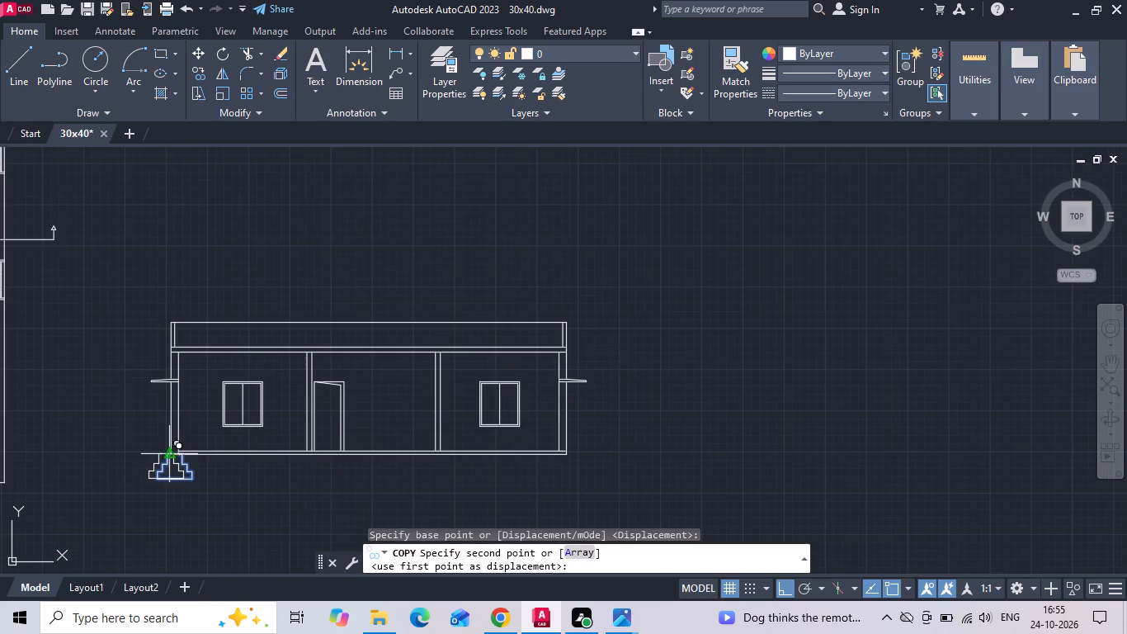
scroll(619, 458, "up", 3)
scroll(462, 469, "up", 1)
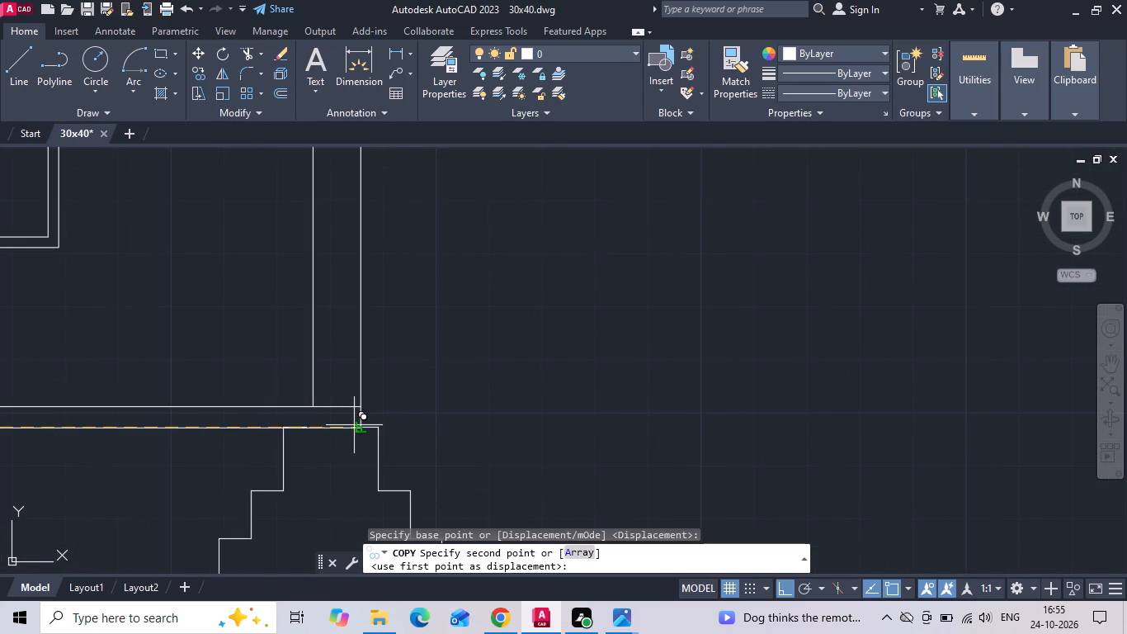
left_click(363, 425)
key("Escape")
Trim the floor slab lines between the right wall's two faces above the copied footing.
type("TR")
key("space")
left_click_drag(342, 473, 342, 342)
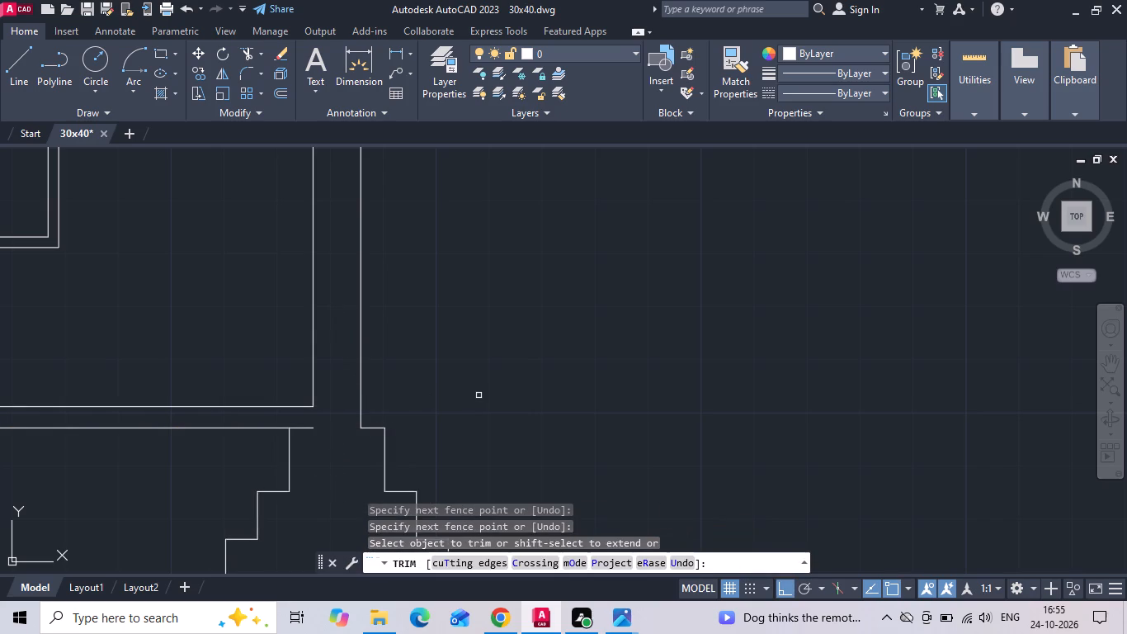
key("Escape")
Extend the right wall's inner face line down to the bottom line of the floor slab.
type("EX")
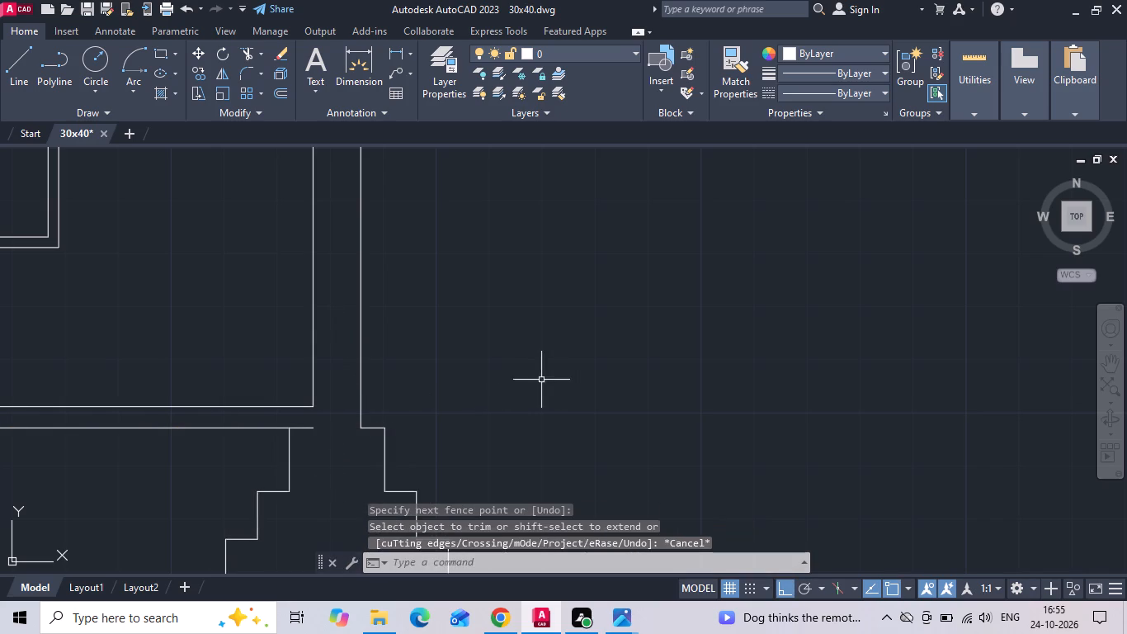
key("space")
left_click_drag(315, 384, 285, 390)
scroll(539, 351, "down", 2)
key("Escape")
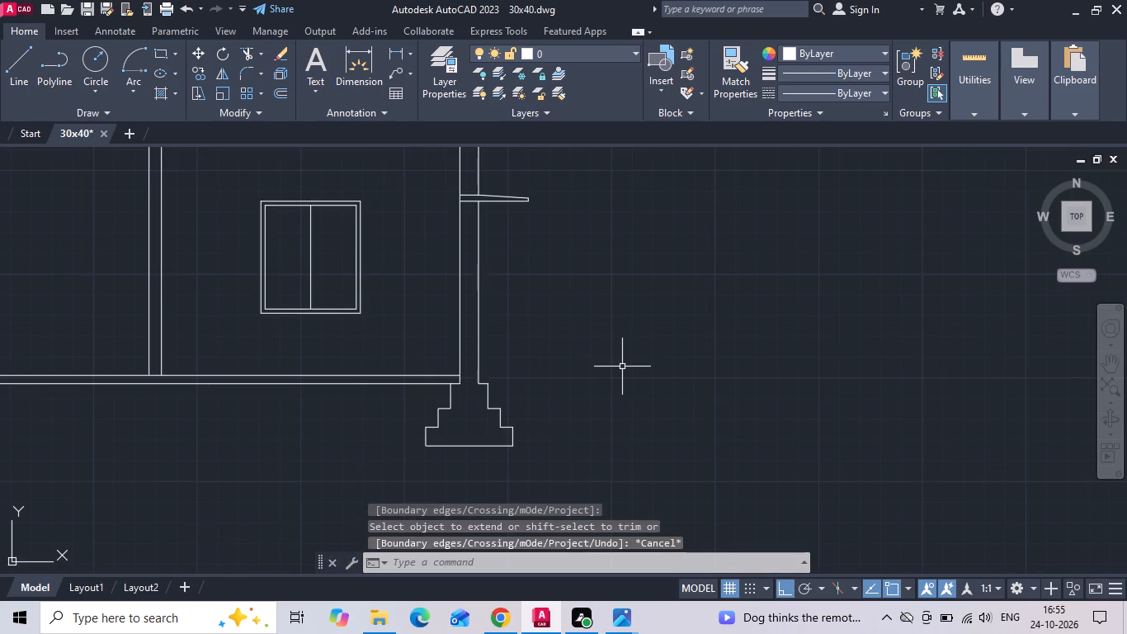
Save the drawing.
key("ctrl+s")
key("ctrl+s")
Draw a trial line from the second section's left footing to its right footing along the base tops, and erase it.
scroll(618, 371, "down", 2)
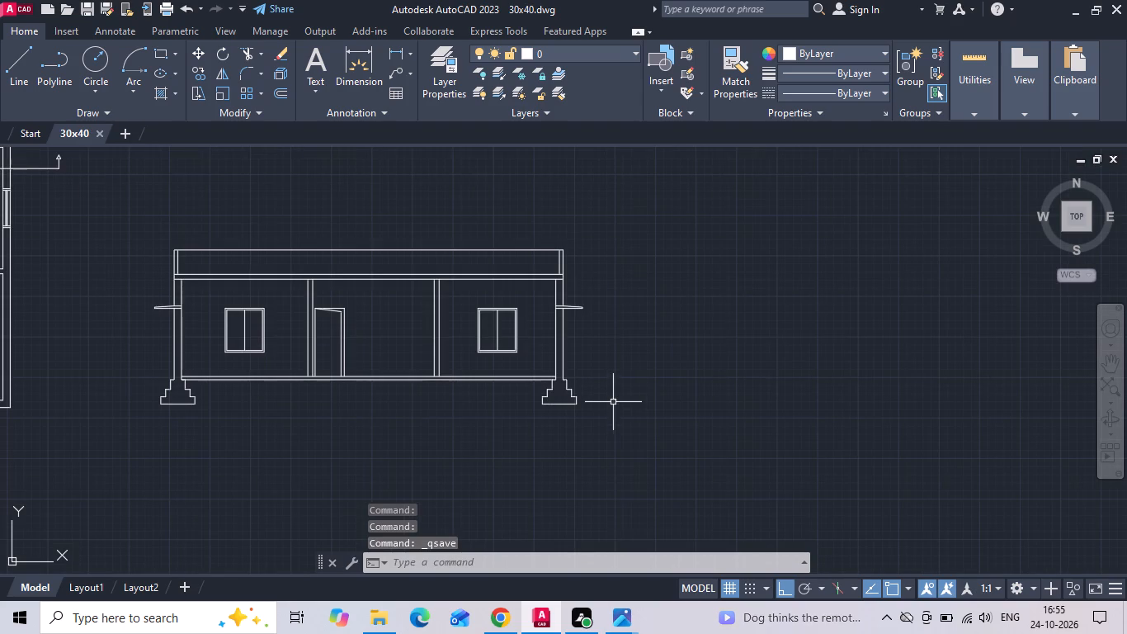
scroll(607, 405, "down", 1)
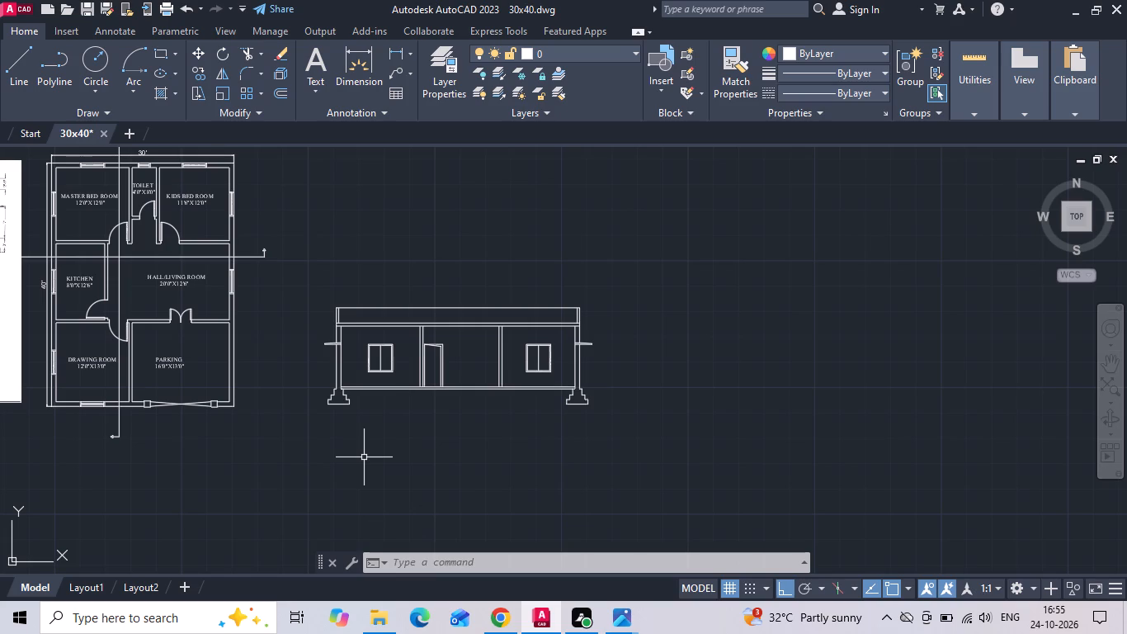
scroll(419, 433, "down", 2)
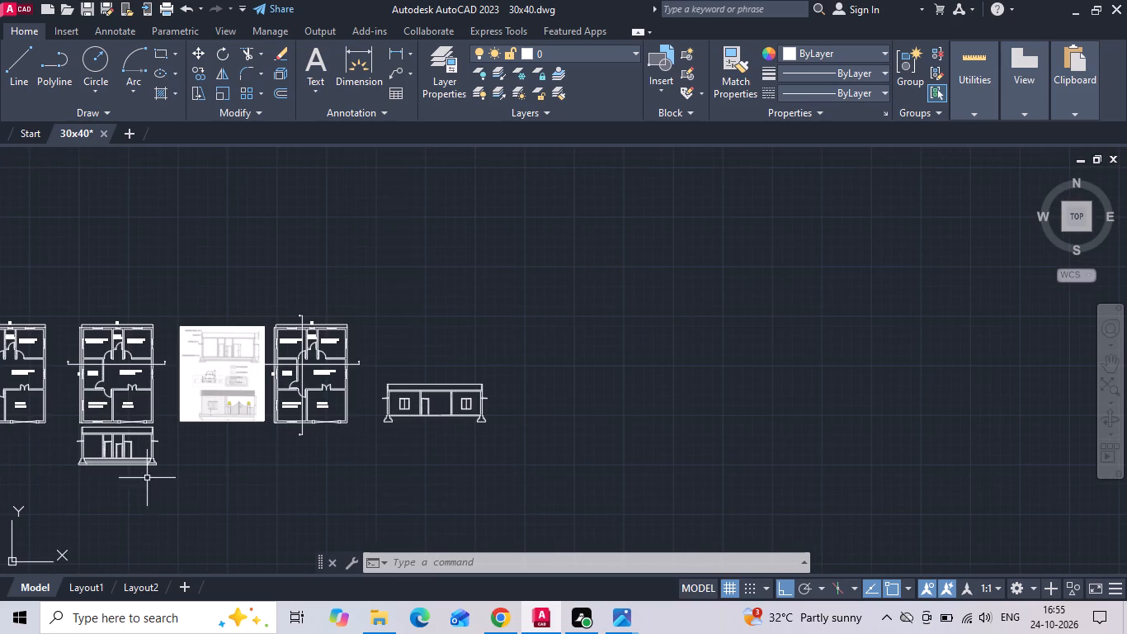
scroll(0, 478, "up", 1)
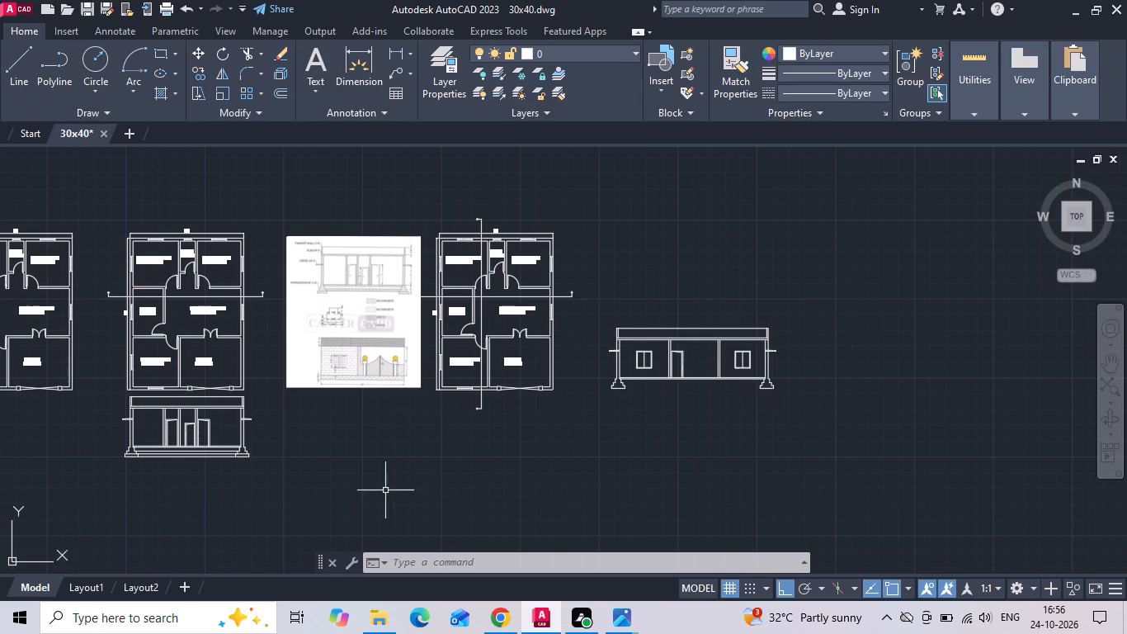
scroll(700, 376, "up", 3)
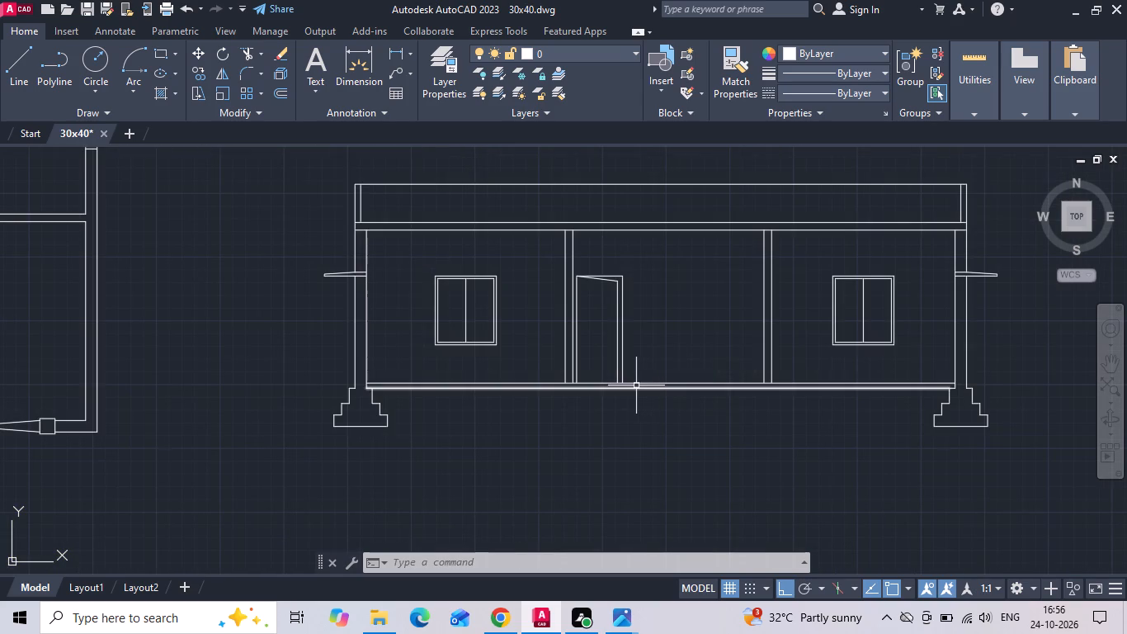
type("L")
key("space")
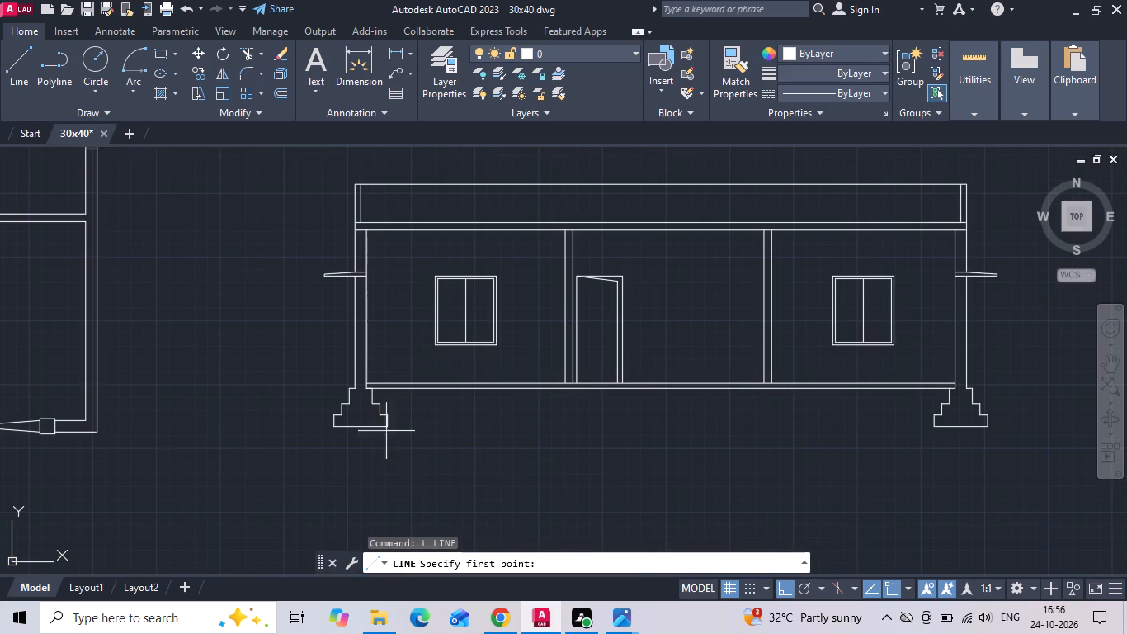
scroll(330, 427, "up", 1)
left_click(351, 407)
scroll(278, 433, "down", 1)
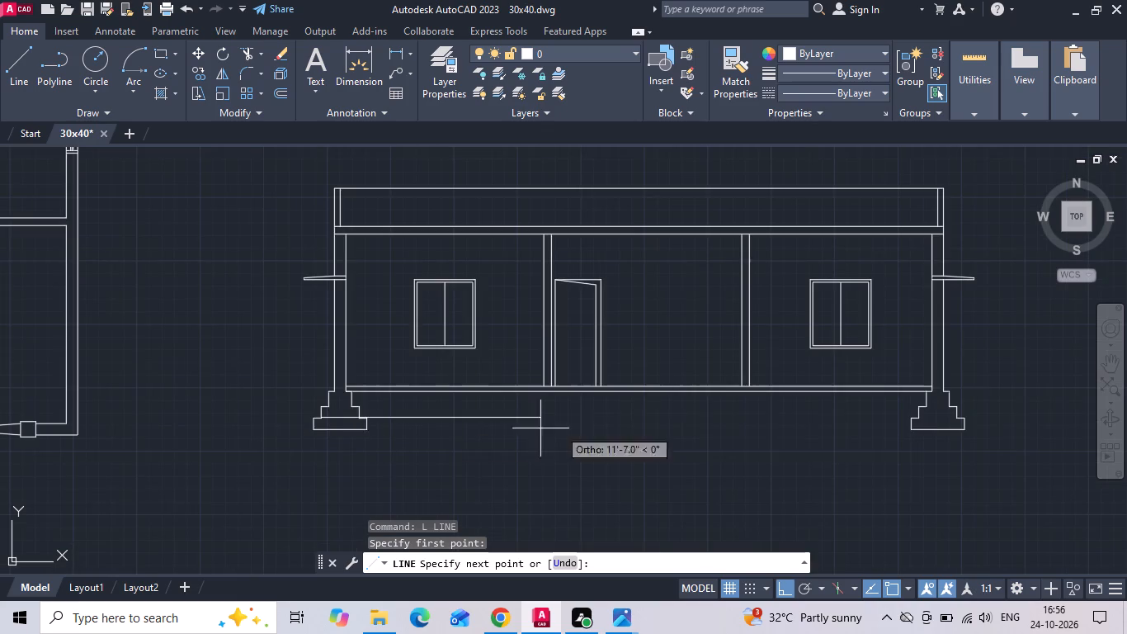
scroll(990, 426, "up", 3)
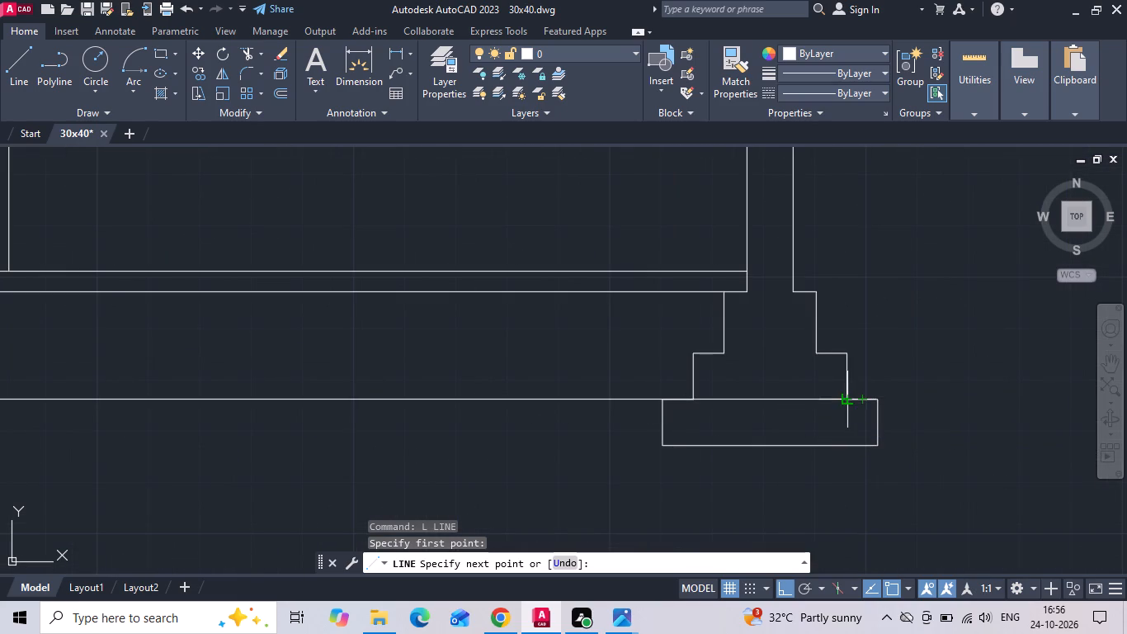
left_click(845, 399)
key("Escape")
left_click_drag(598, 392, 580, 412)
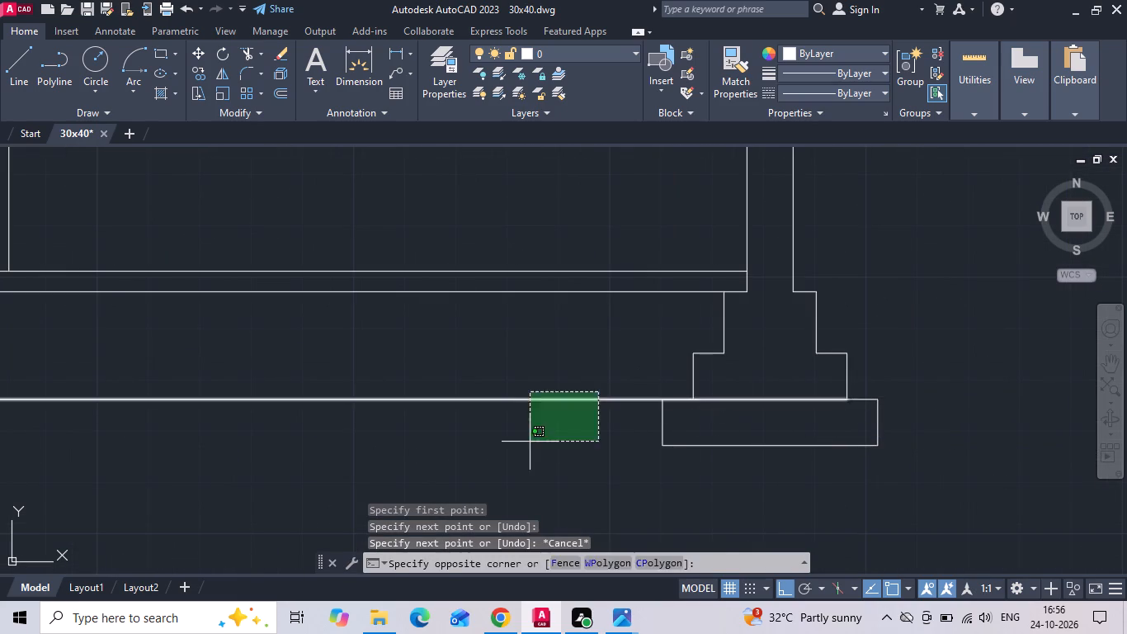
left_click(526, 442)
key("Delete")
Erase the long line running across both footings along the base tops in the first section.
scroll(879, 410, "down", 6)
scroll(281, 472, "up", 1)
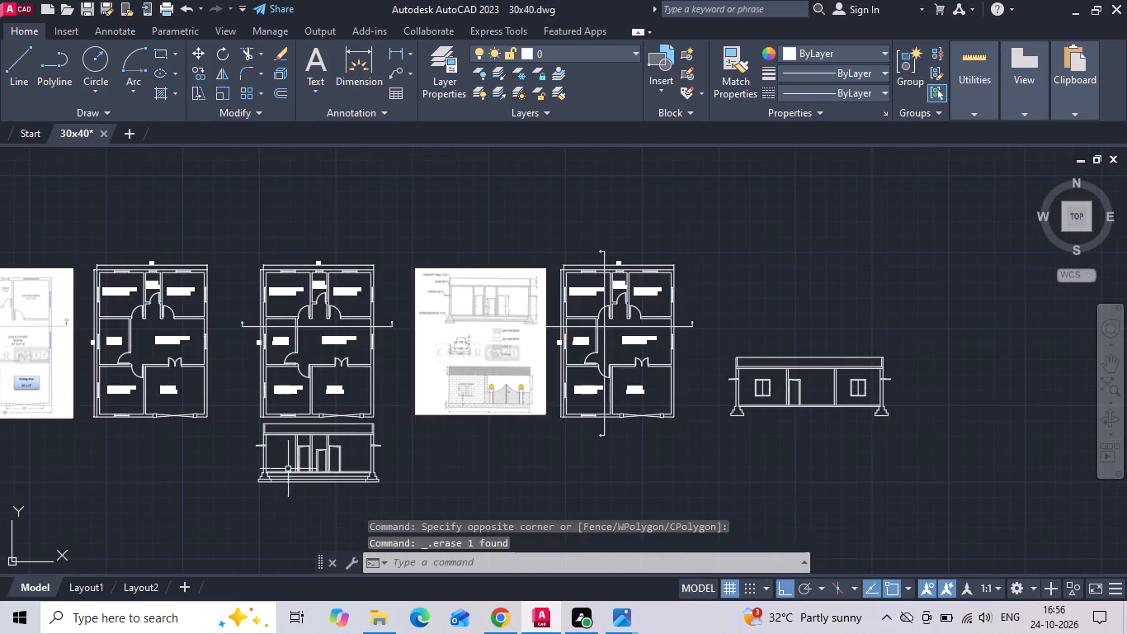
scroll(276, 475, "up", 3)
left_click(276, 448)
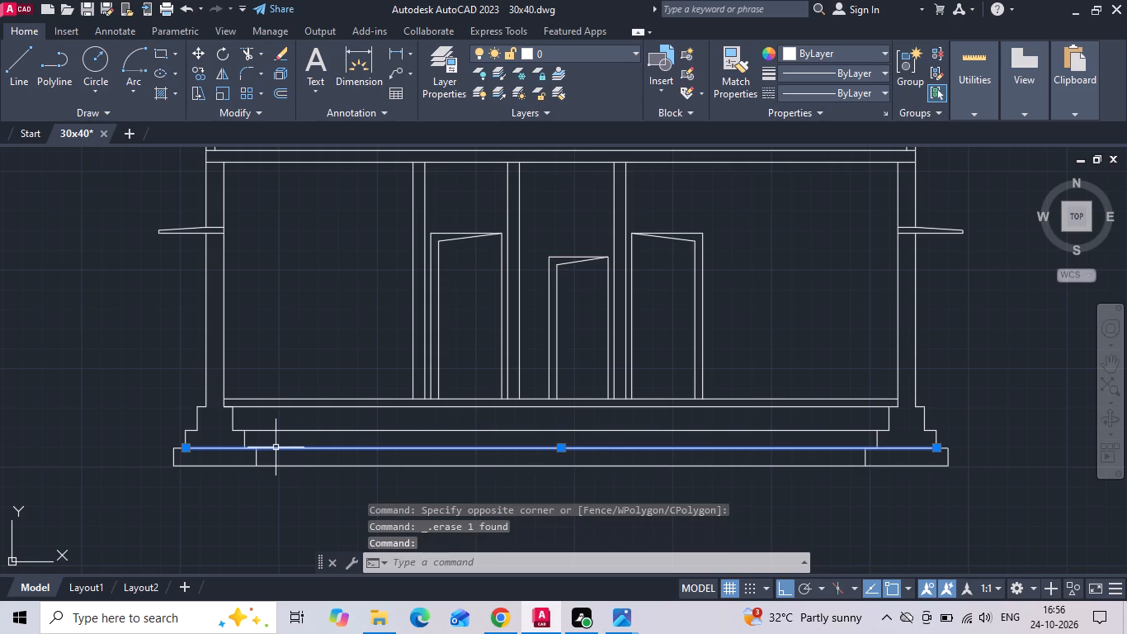
key("Delete")
Draw a line across the first section's left footing, closing the top of its bottom course.
type("L")
key("space")
scroll(140, 479, "up", 1)
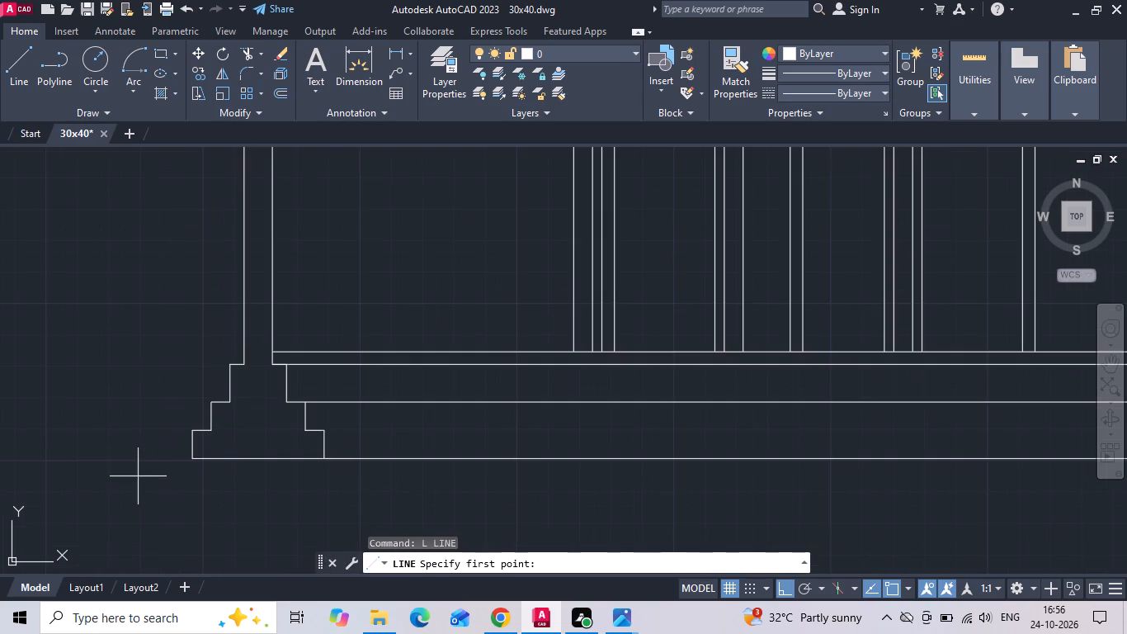
left_click(210, 428)
left_click(303, 431)
key("Escape")
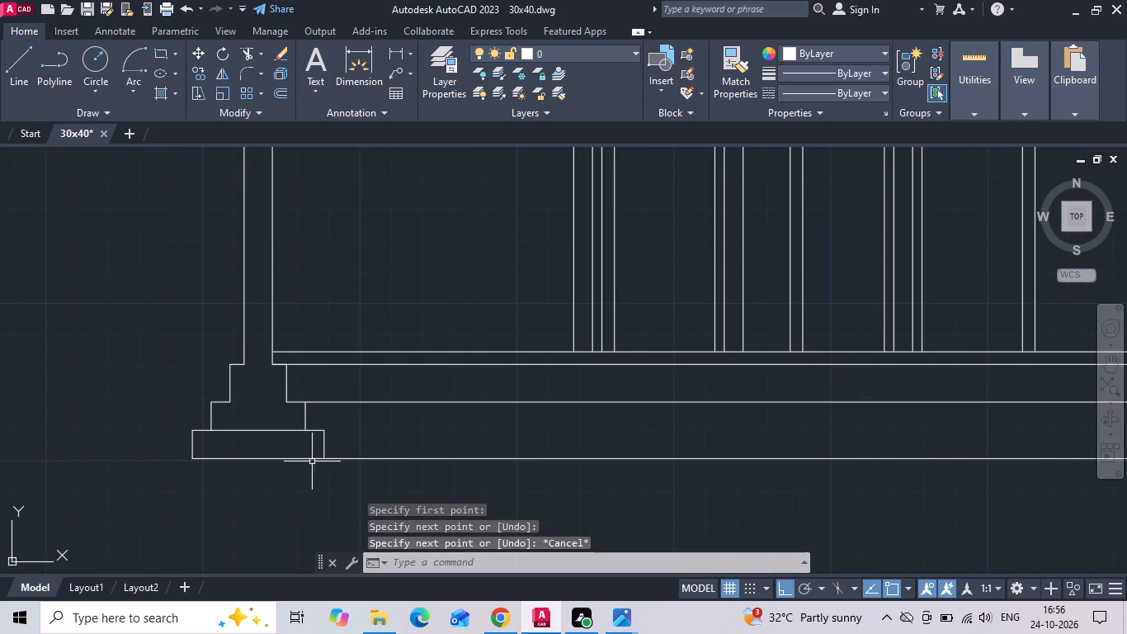
Draw a horizontal line between the inner top corners of the first section's left and right footing bases.
key("space")
left_click(326, 431)
middle_click_drag(574, 425, 165, 441)
scroll(172, 442, "down", 1)
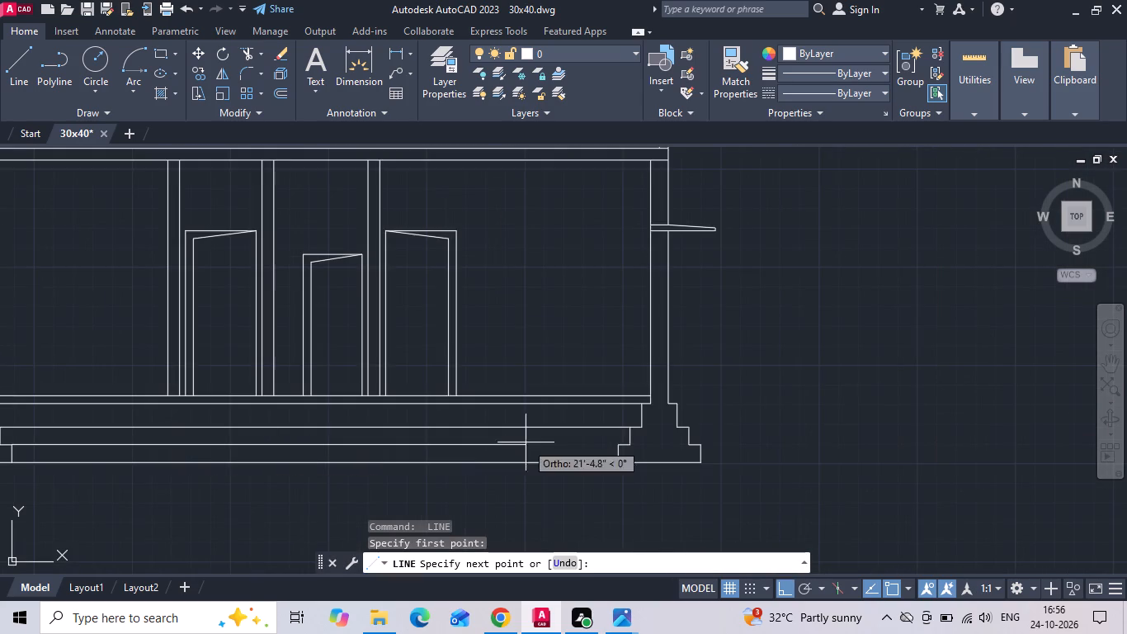
scroll(619, 437, "up", 2)
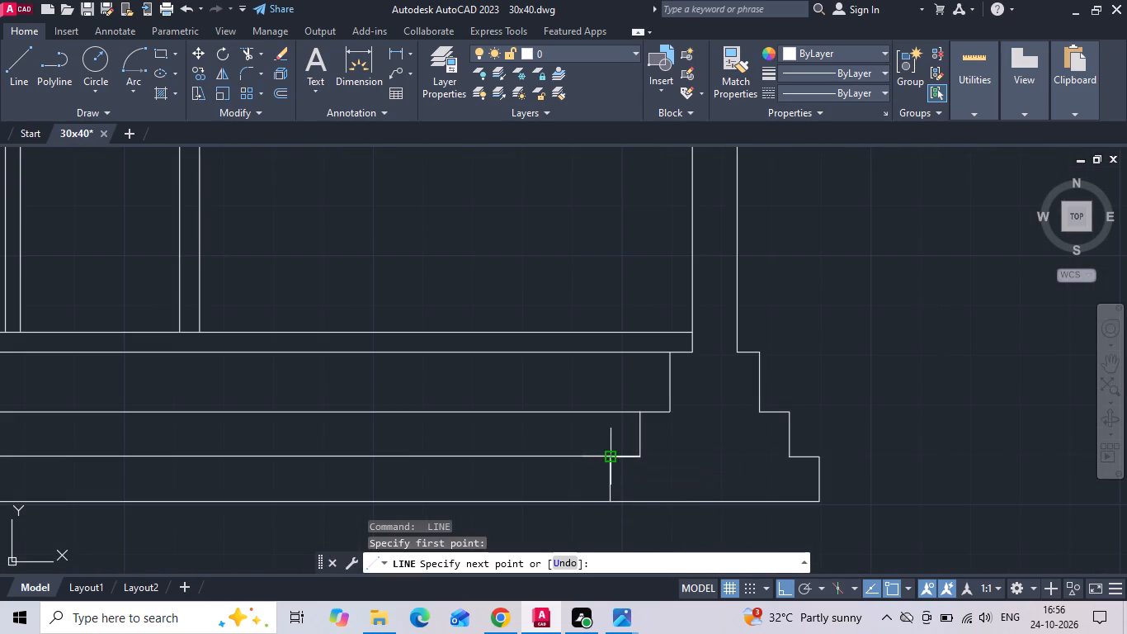
left_click(609, 460)
key("Escape")
Draw a line across the first section's right footing, closing the top of its bottom course.
key("space")
left_click_drag(639, 457, 646, 461)
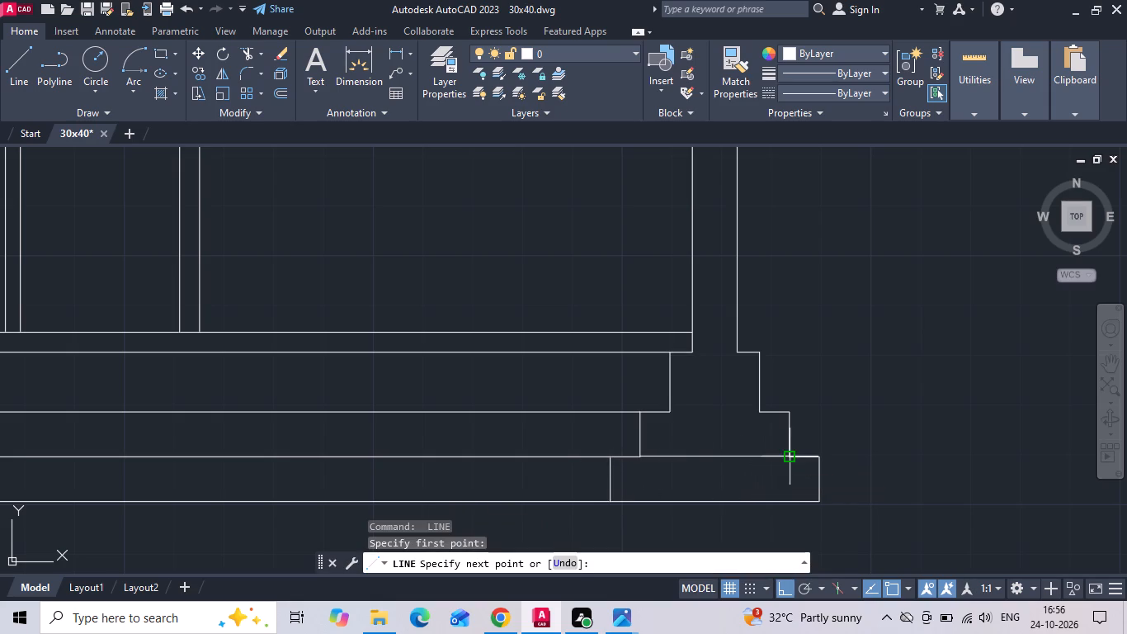
left_click(793, 458)
key("Escape")
Draw a line across the second section's left footing, closing the top of its bottom course.
scroll(337, 427, "down", 6)
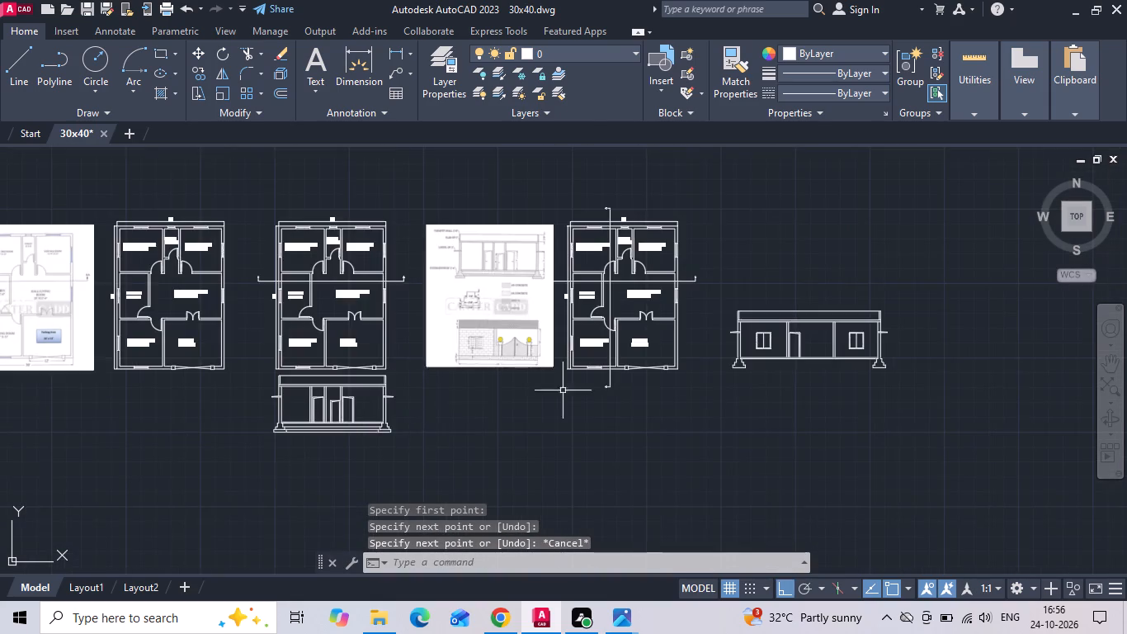
scroll(847, 357, "up", 4)
key("space")
scroll(177, 403, "up", 2)
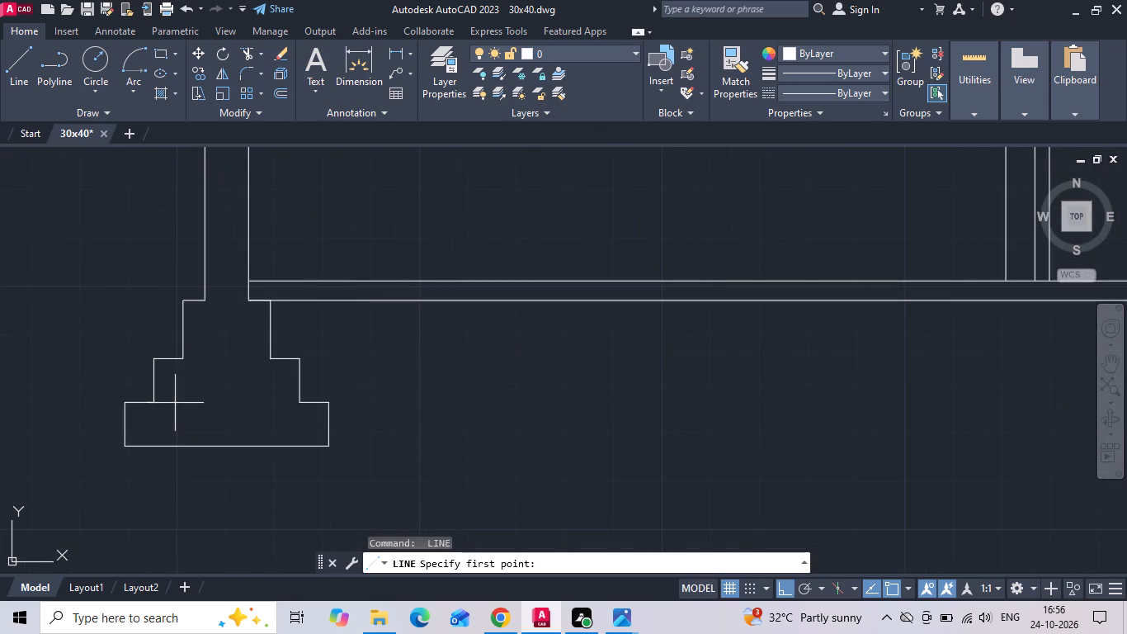
left_click(156, 405)
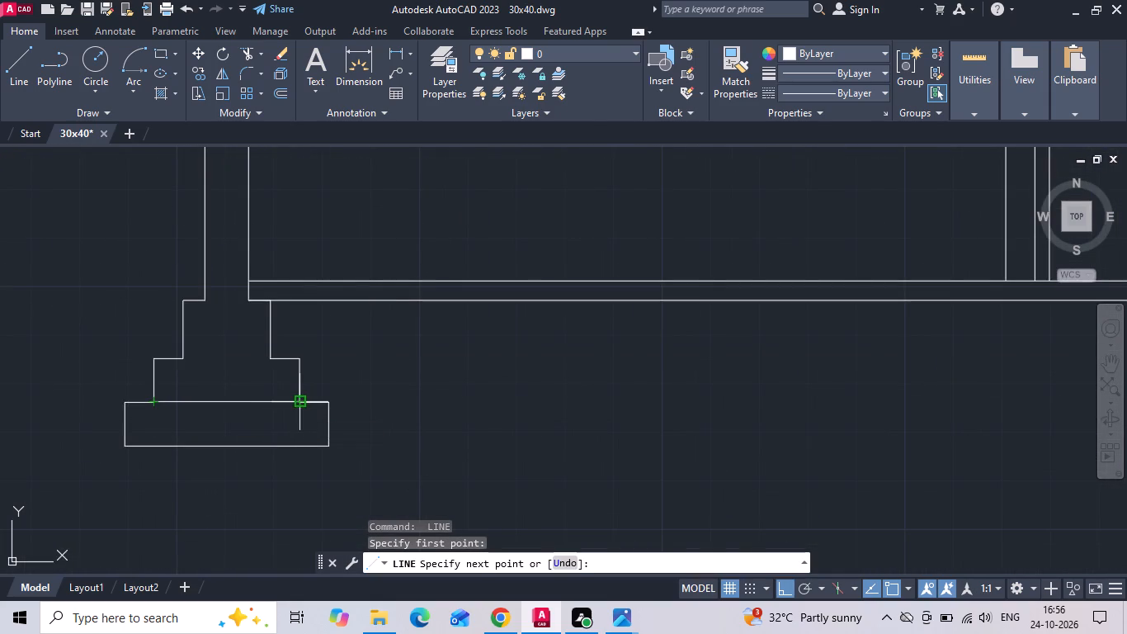
left_click(300, 400)
key("space")
Draw a horizontal line between the inner top corners of the second section's left and right footing bases.
key("space")
left_click(327, 400)
scroll(248, 430, "down", 3)
scroll(770, 418, "up", 1)
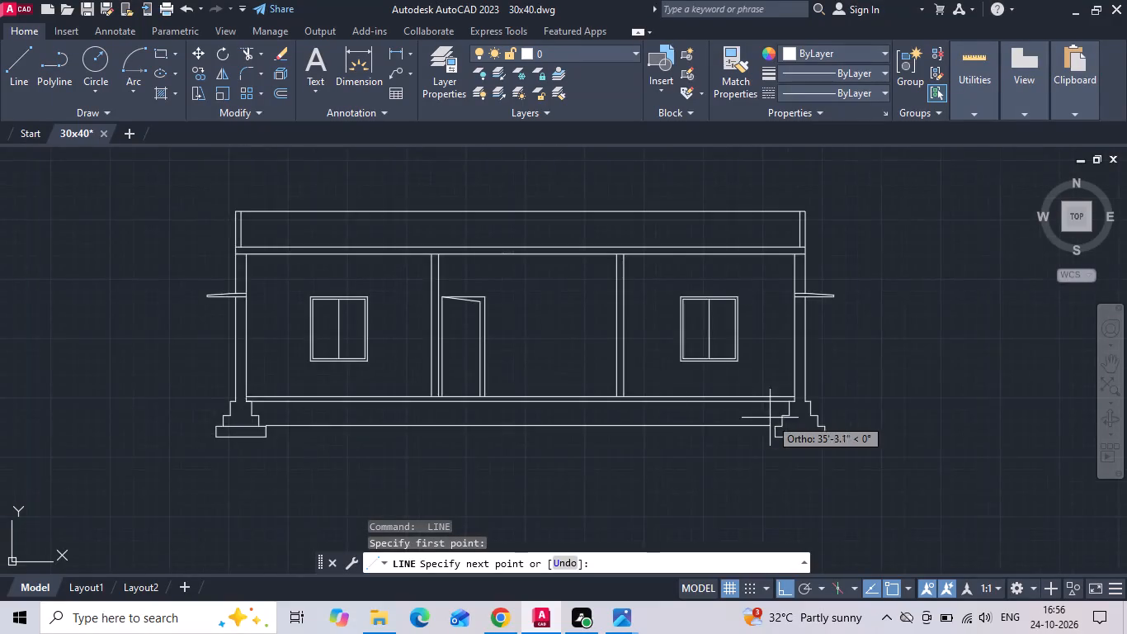
scroll(770, 418, "up", 1)
left_click(776, 441)
key("space")
Draw a line across the second section's right footing, closing the top of its bottom course.
key("space")
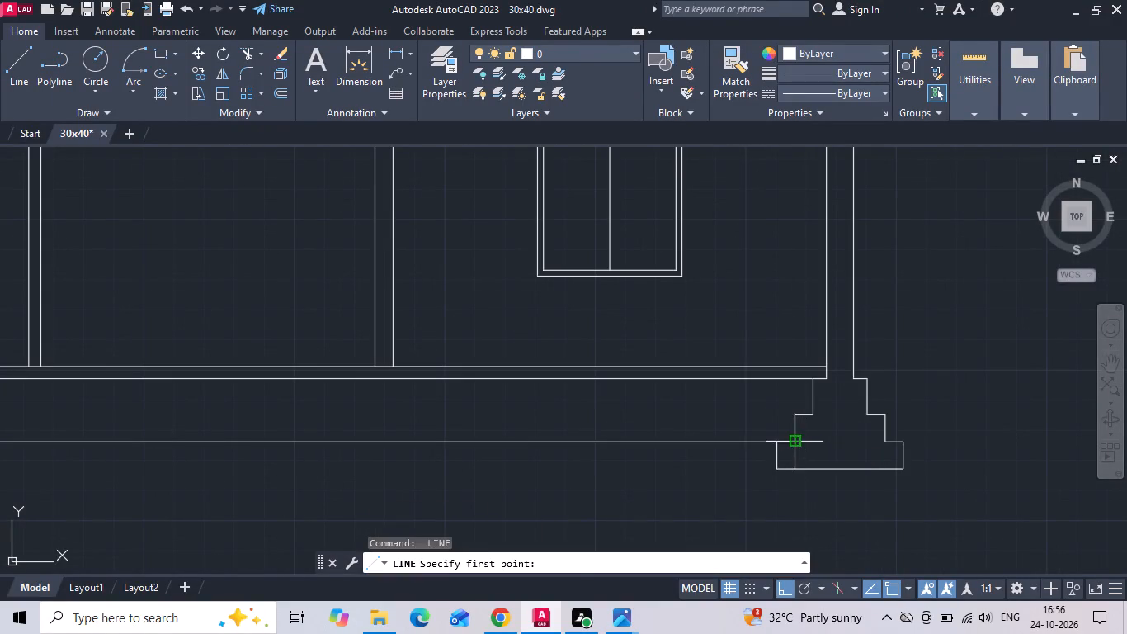
left_click(798, 442)
left_click(887, 439)
key("space")
Draw a horizontal line joining the inner bottom corners of the second section's right and left footing bases.
key("space")
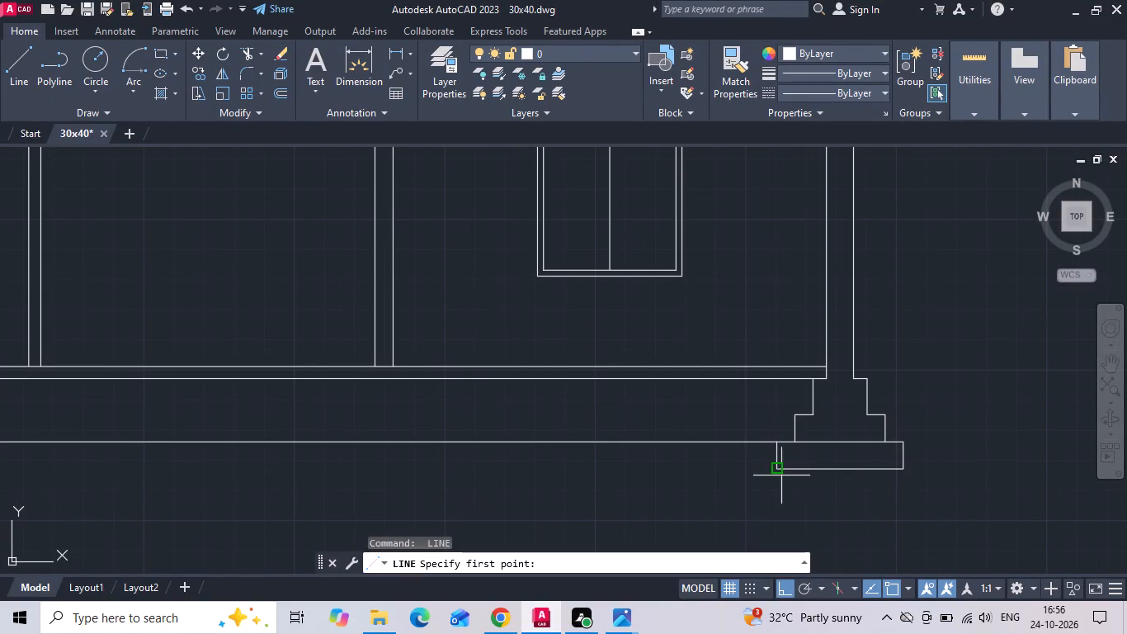
left_click(774, 471)
scroll(694, 474, "down", 1)
middle_click_drag(325, 483, 760, 459)
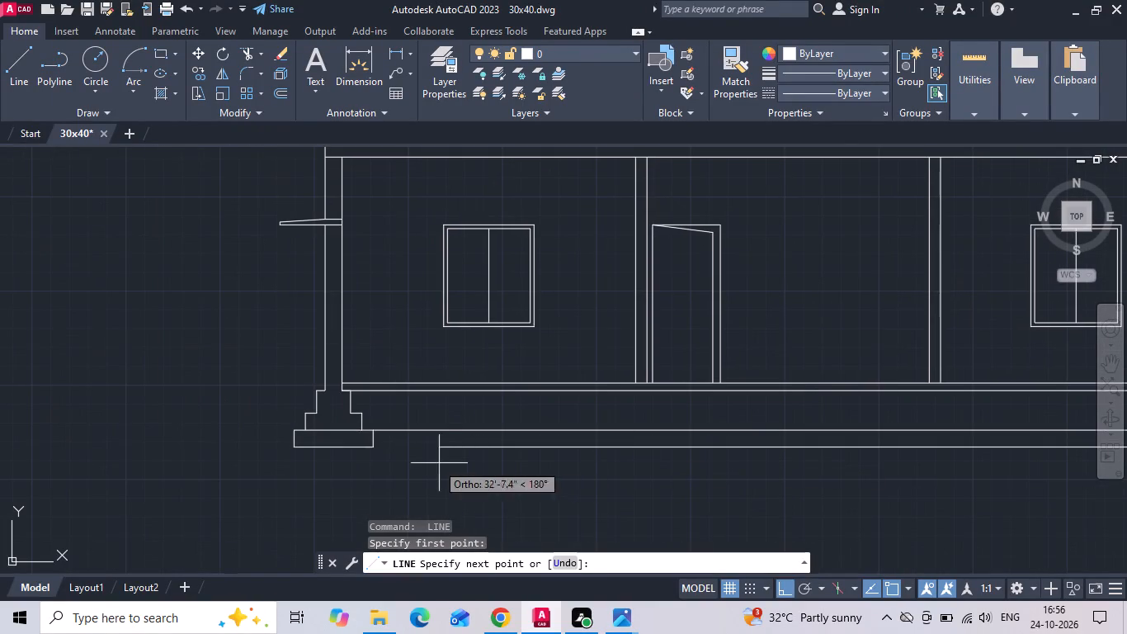
left_click(376, 449)
key("Escape")
Draw a horizontal line joining the inner top corners of the middle steps of the second section's left and right footings.
key("space")
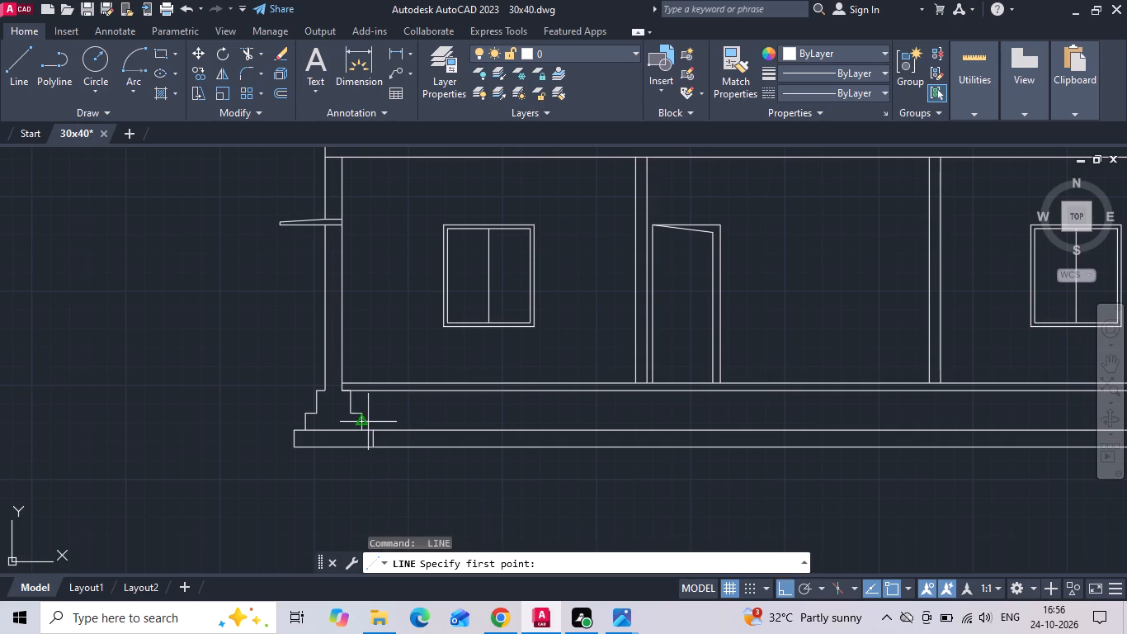
left_click(361, 413)
scroll(351, 416, "down", 1)
scroll(834, 420, "up", 1)
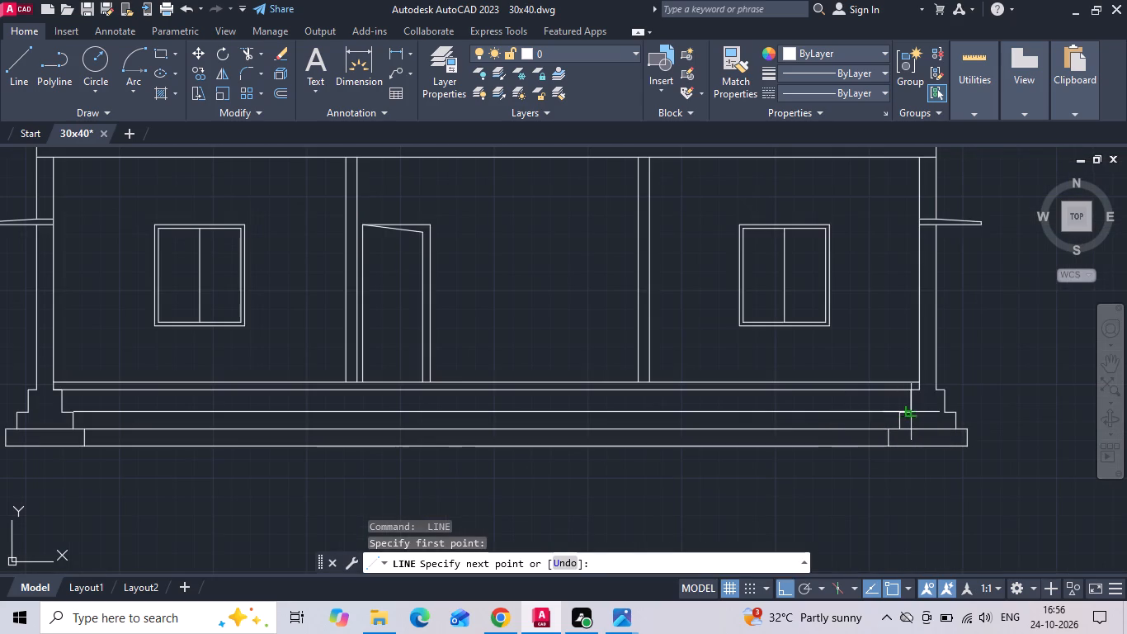
left_click(897, 415)
key("Escape")
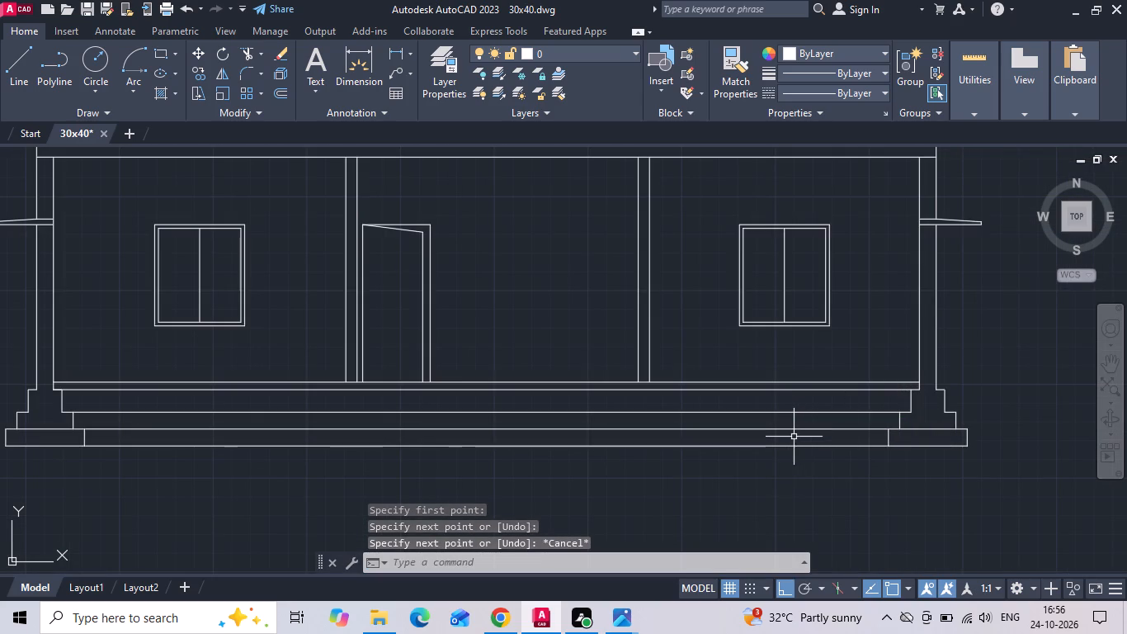
Save the drawing with the completed second section.
key("ctrl+s")
key("ctrl+s")
scroll(722, 477, "down", 2)
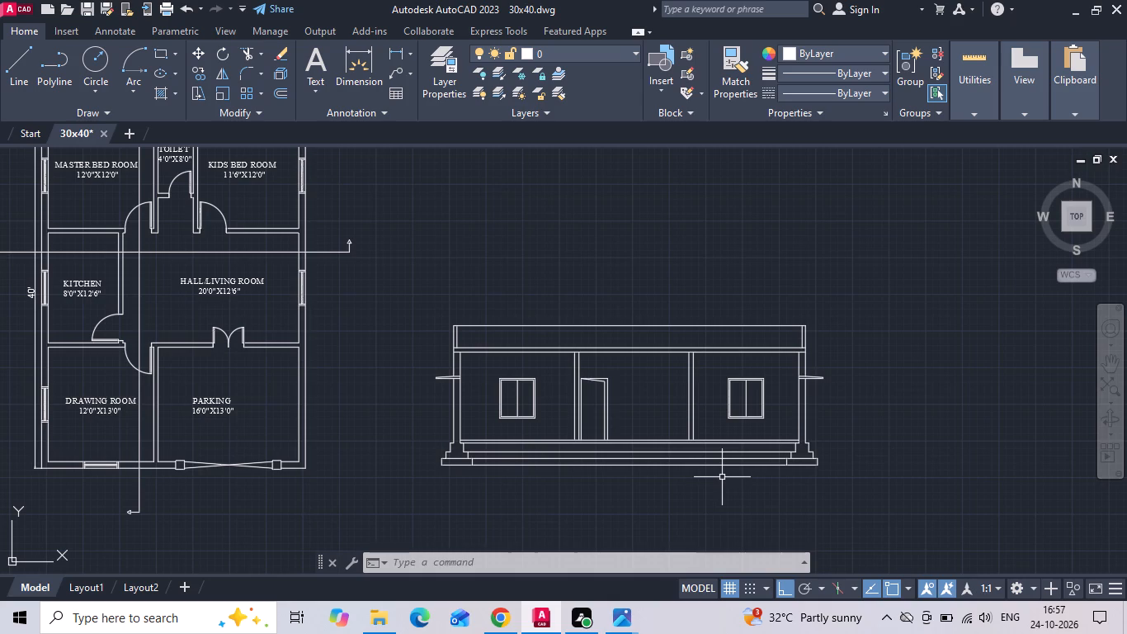
key("ctrl+s")
key("ctrl+s")
key("ctrl+s")
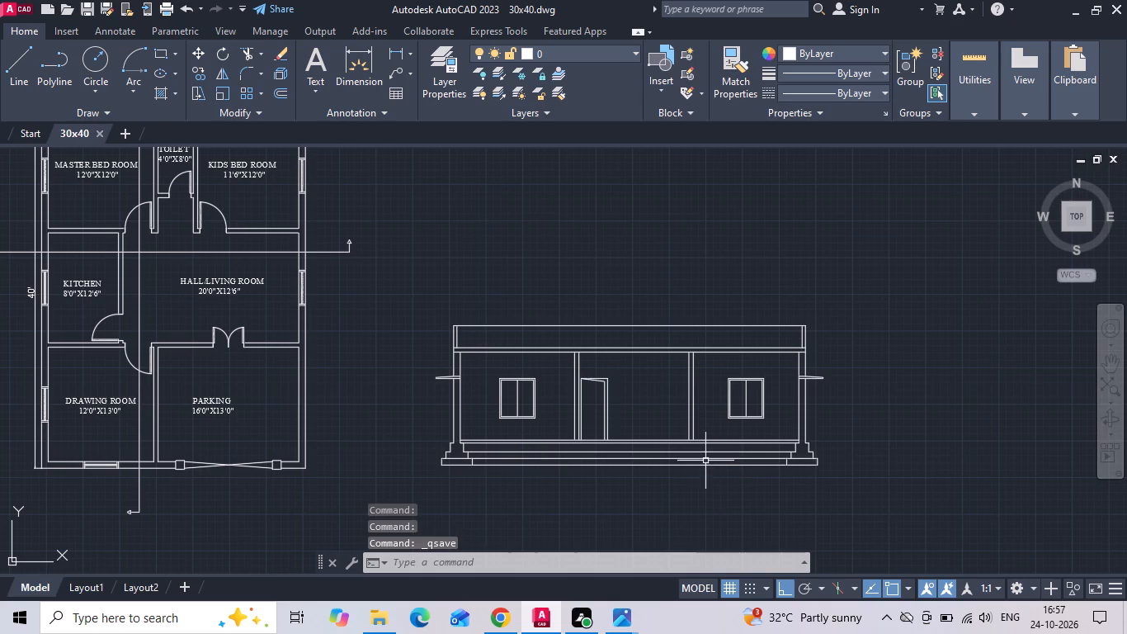
Move the entire second section from beside the last plan to 6' directly below the first section's footing.
scroll(709, 485, "down", 2)
middle_click_drag(630, 434, 697, 278)
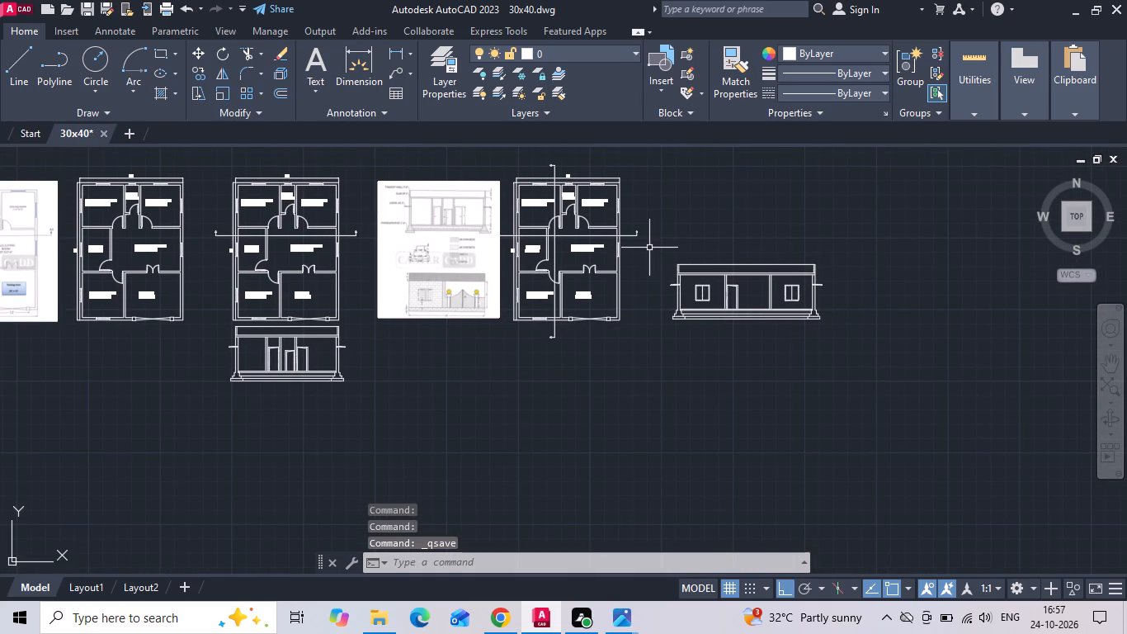
left_click(649, 248)
left_click(905, 385)
right_click(816, 219)
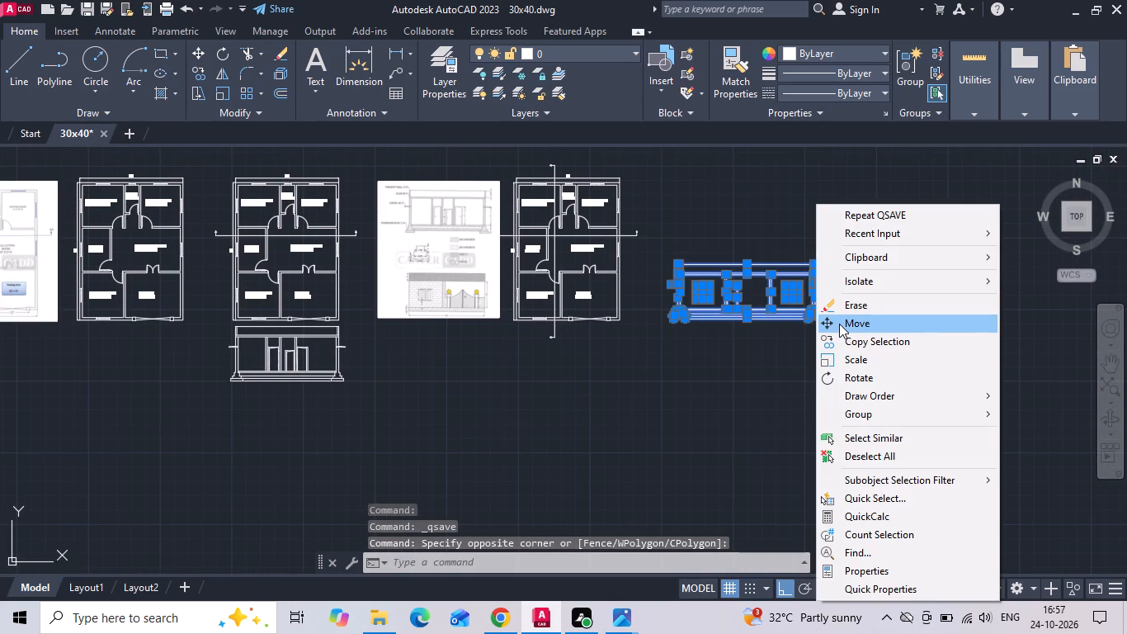
left_click(839, 324)
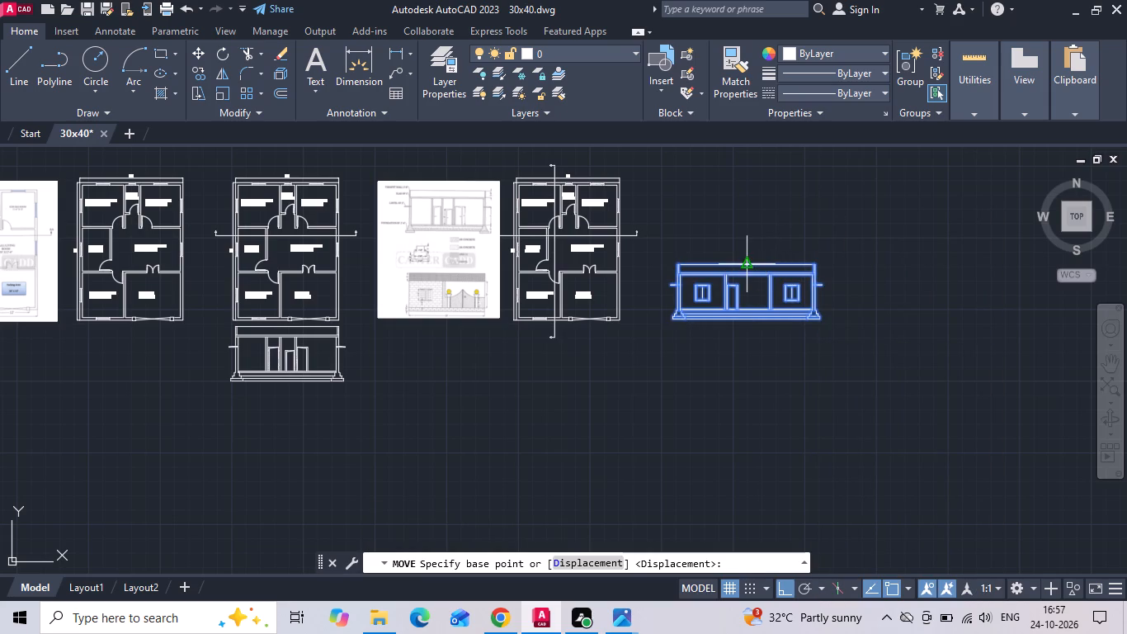
left_click(744, 263)
scroll(776, 349, "down", 1)
scroll(407, 377, "up", 3)
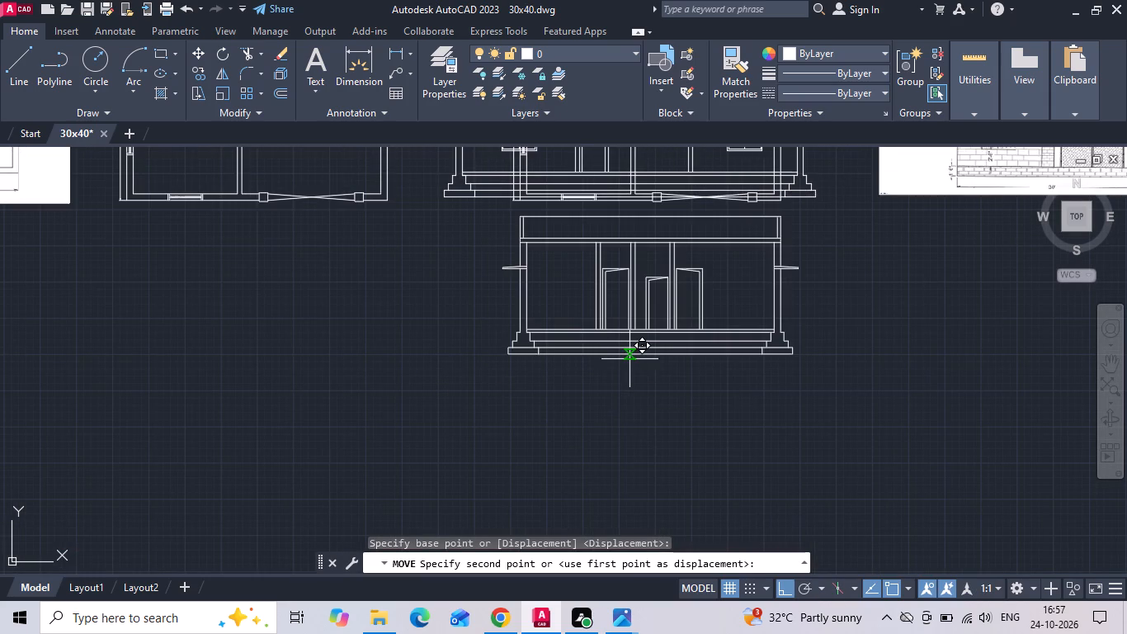
key("F8")
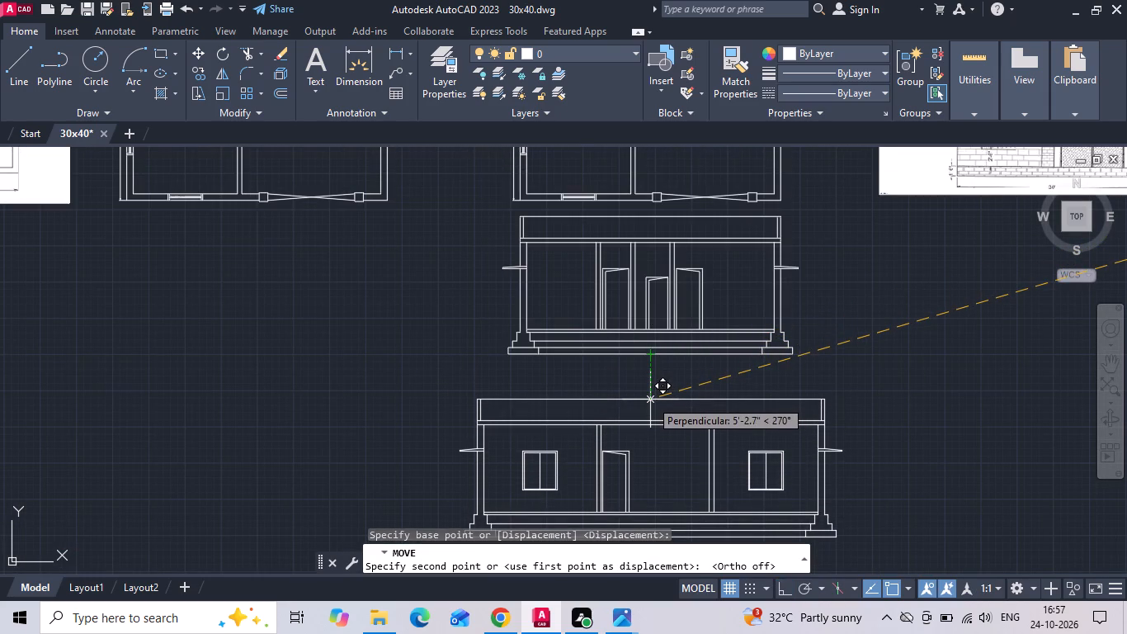
type("6'")
key("Return")
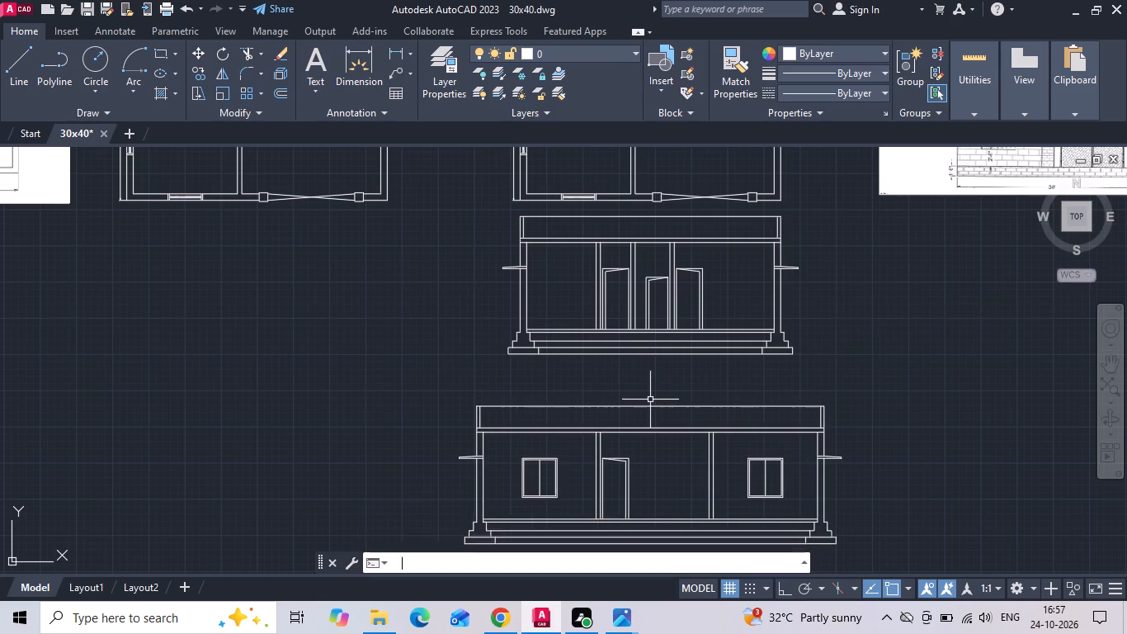
Copy the vertical section line and its two arrows from the last plan to the same position on the middle plan, and save.
scroll(540, 366, "down", 2)
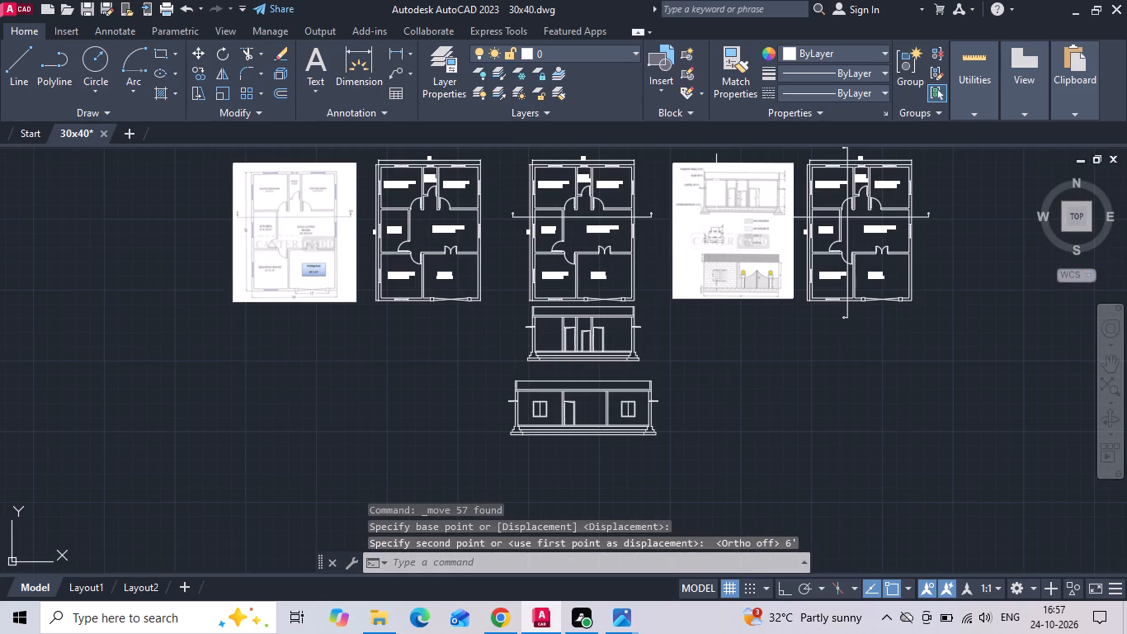
middle_click_drag(769, 274, 764, 297)
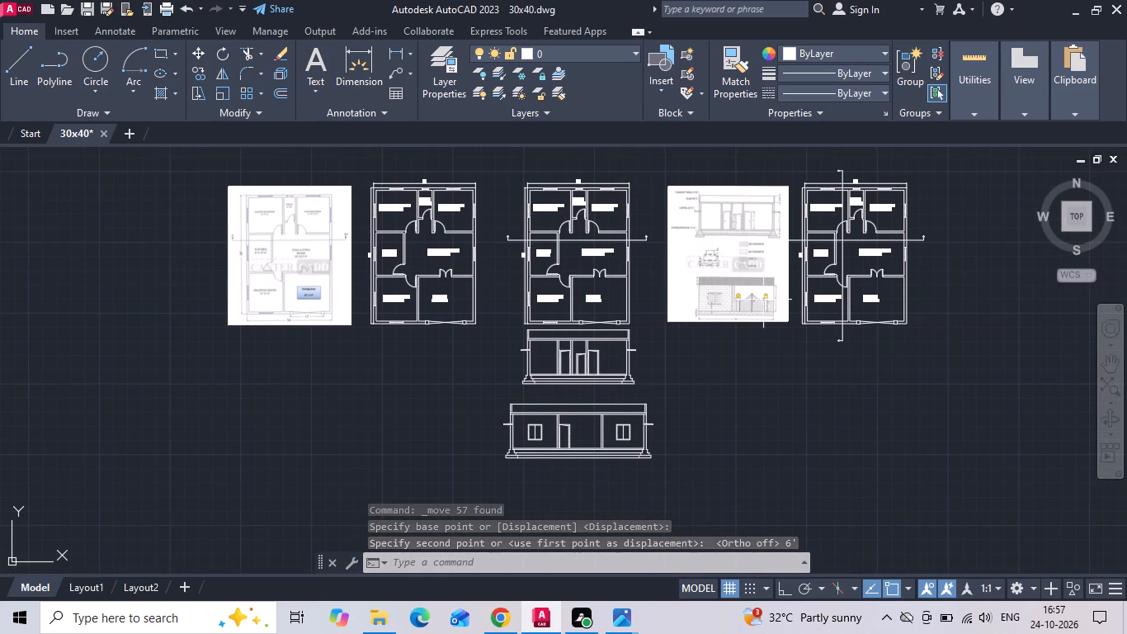
scroll(851, 334, "up", 1)
left_click_drag(851, 332, 818, 362)
left_click(786, 381)
middle_click_drag(780, 445, 744, 556)
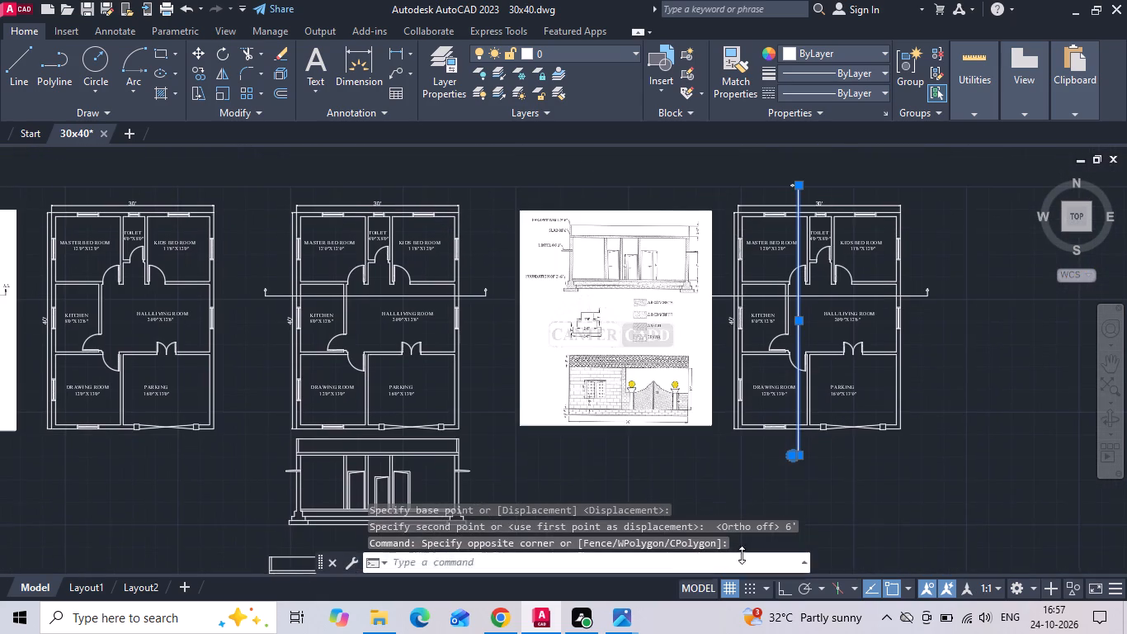
scroll(828, 141, "up", 1)
left_click(814, 165)
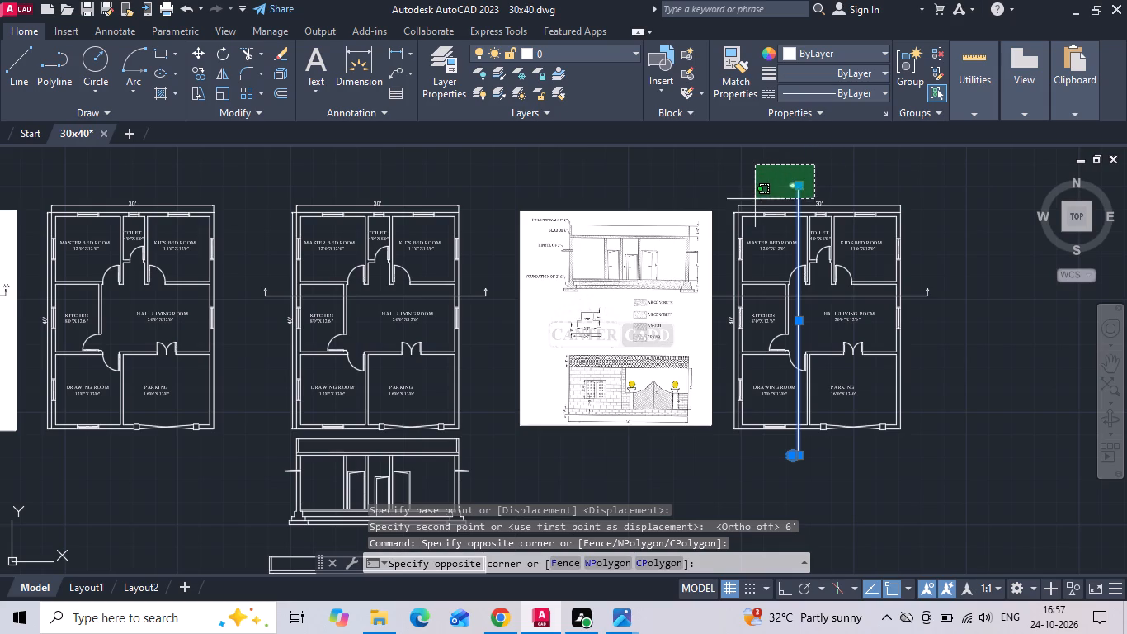
left_click(755, 199)
right_click(754, 200)
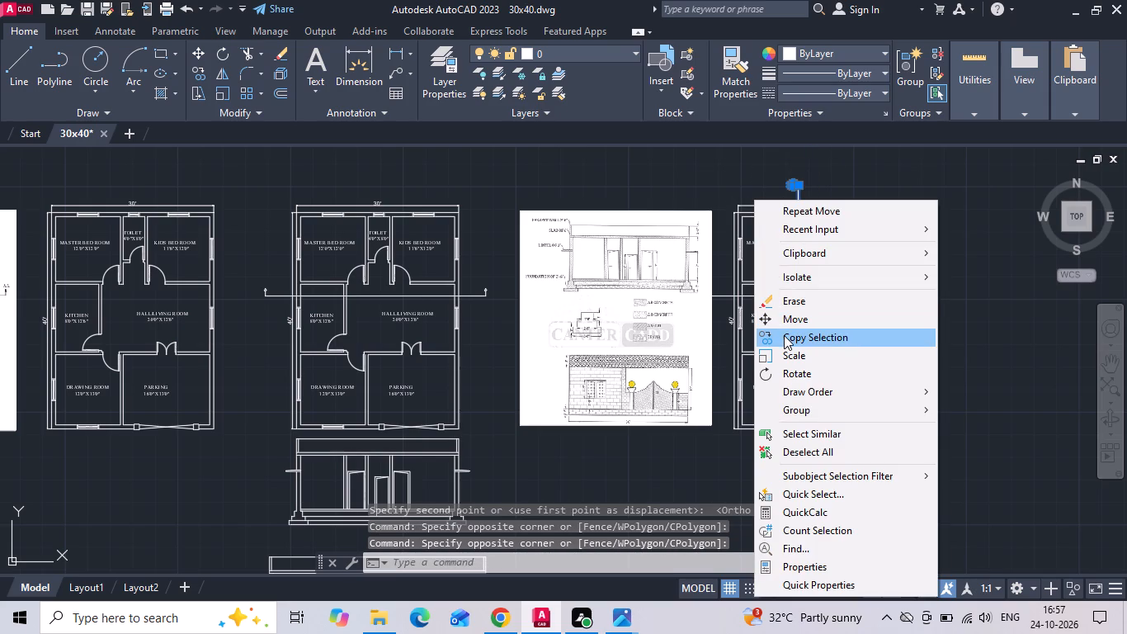
left_click(784, 335)
scroll(896, 184, "up", 3)
scroll(894, 319, "up", 2)
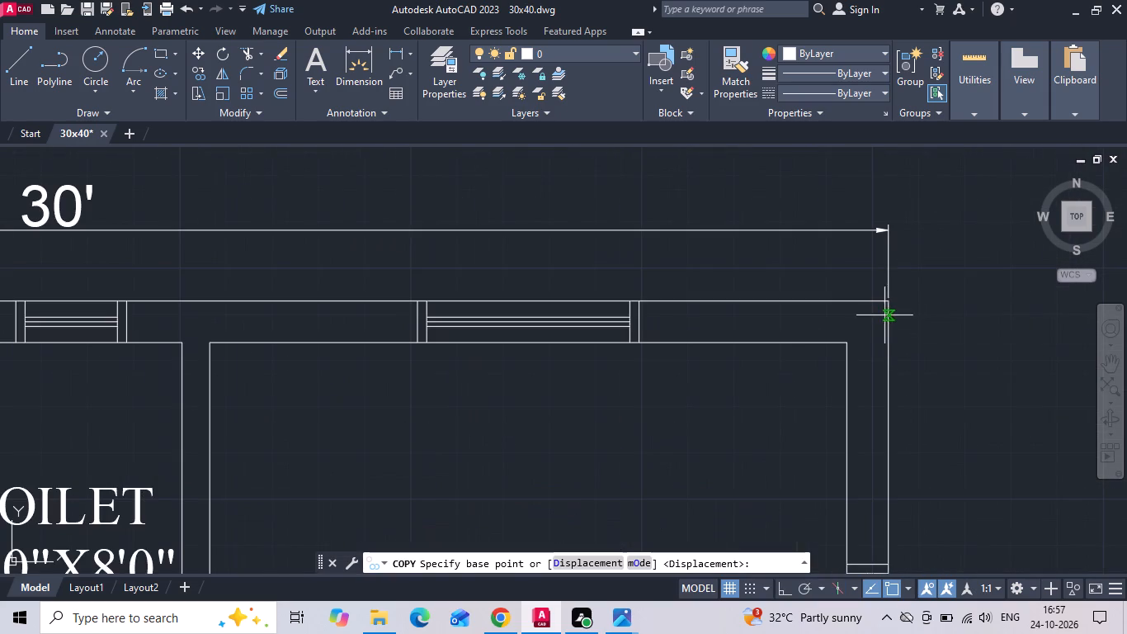
left_click(886, 301)
scroll(911, 301, "down", 6)
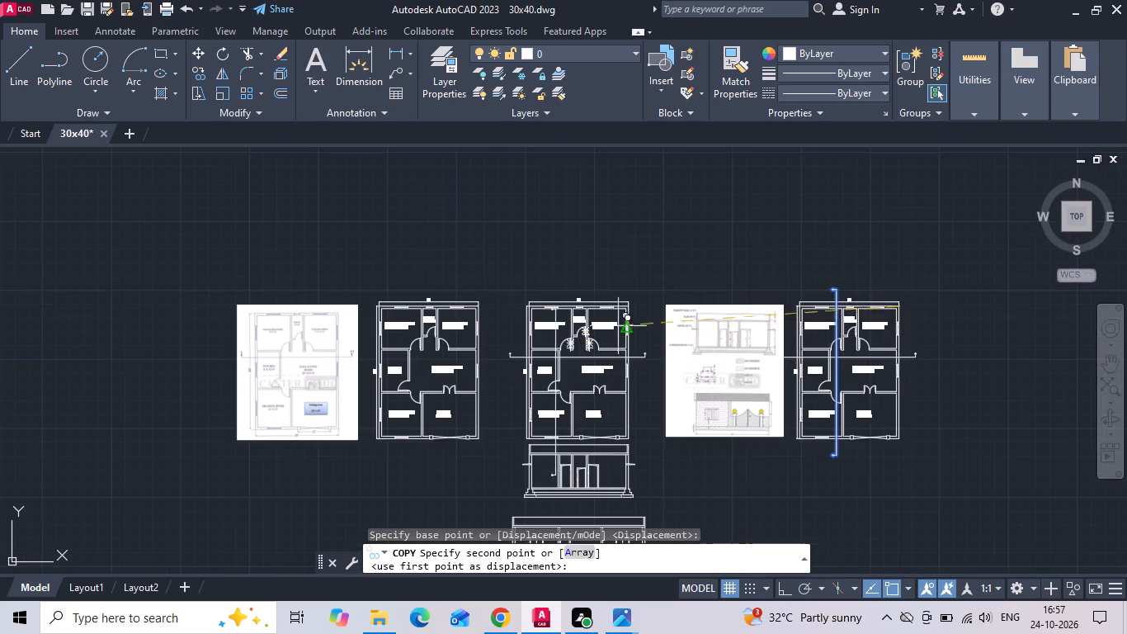
scroll(630, 320, "up", 3)
left_click(595, 275)
scroll(578, 204, "down", 1)
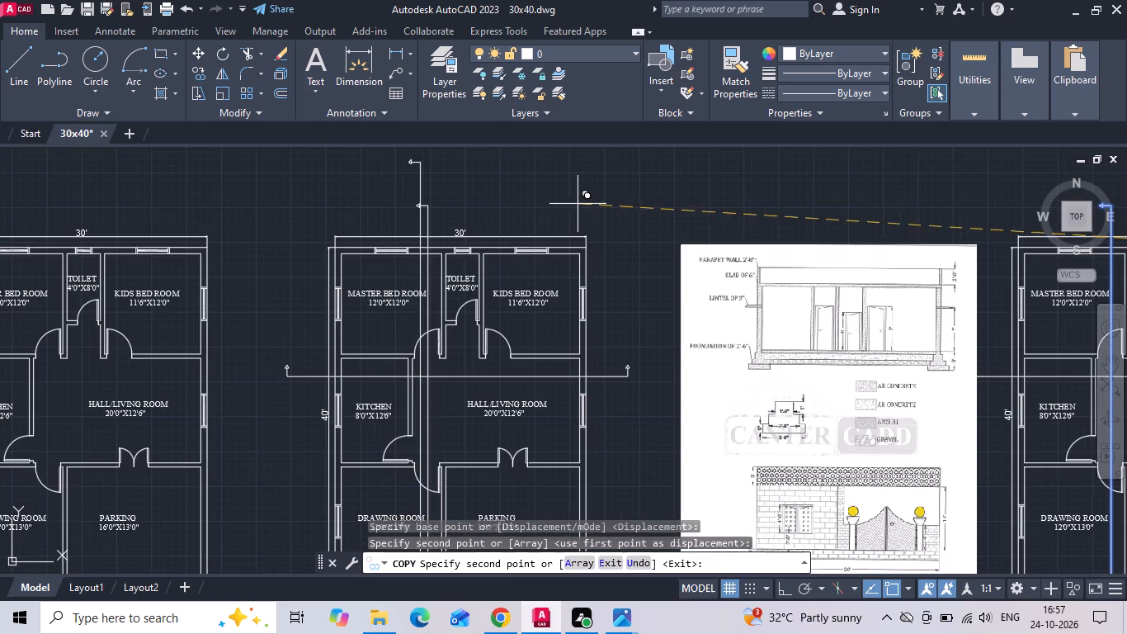
key("Escape")
key("ctrl+s")
Move the middle plan with its dimensions and both section lines straight up, clear of the first section below it.
scroll(576, 258, "down", 1)
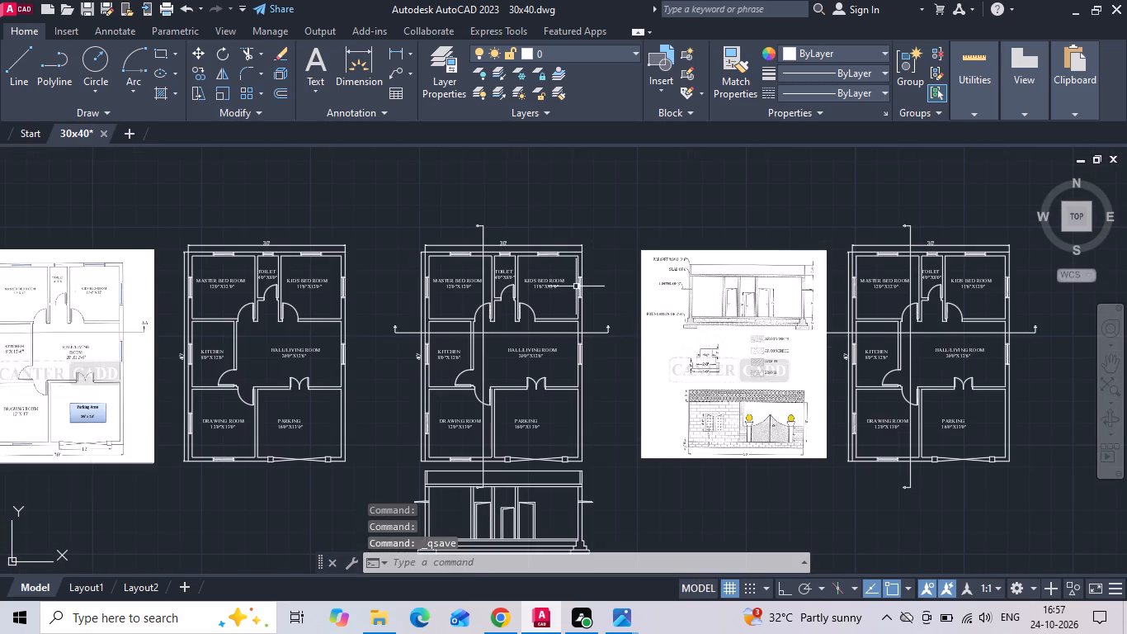
middle_click_drag(554, 311, 572, 215)
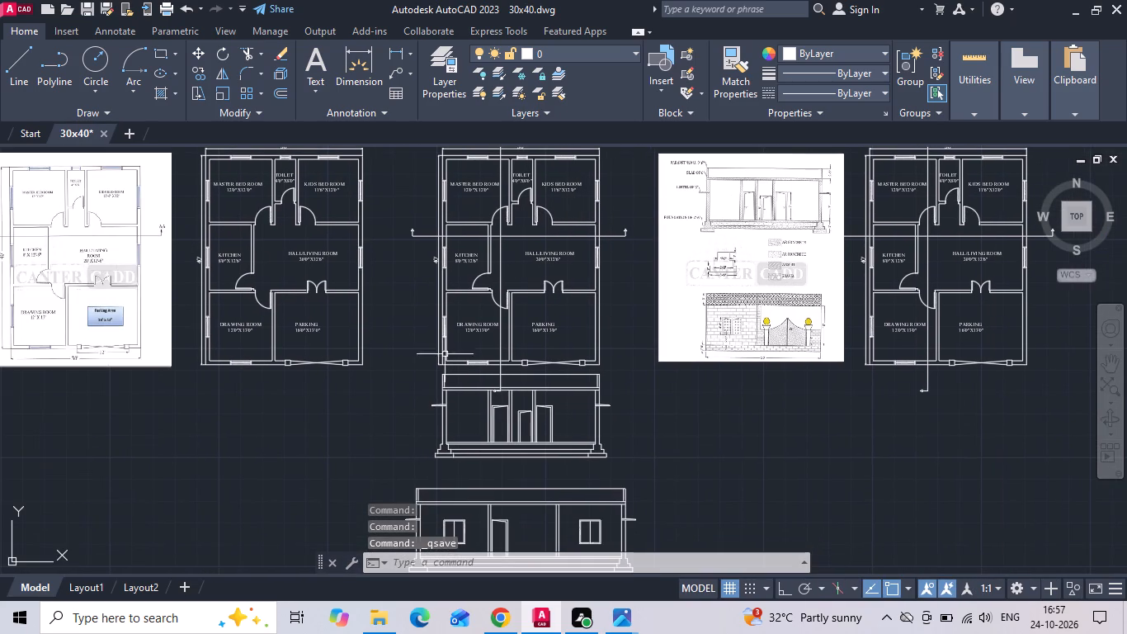
scroll(500, 384, "up", 5)
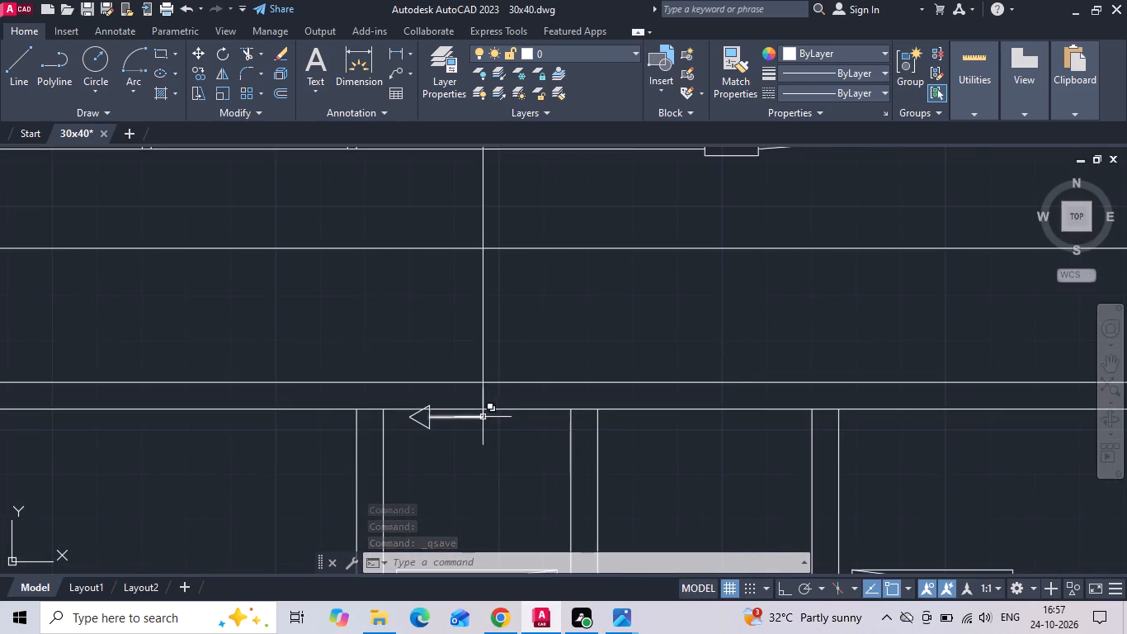
scroll(482, 418, "up", 2)
scroll(493, 386, "down", 3)
scroll(352, 324, "down", 2)
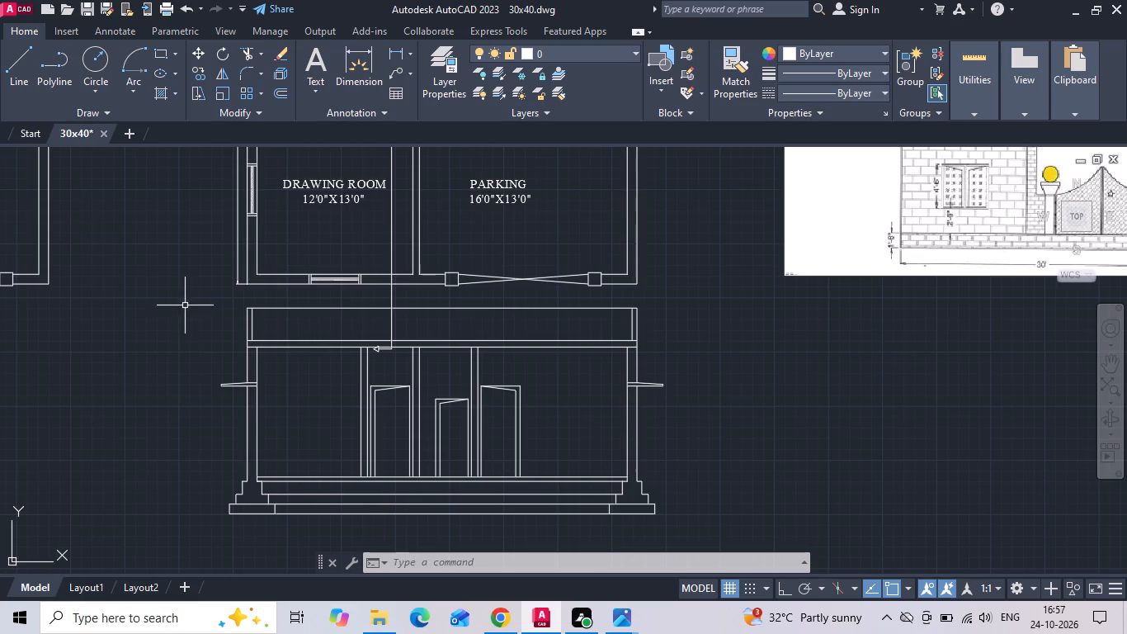
scroll(444, 369, "down", 1)
scroll(403, 344, "up", 3)
left_click(445, 340)
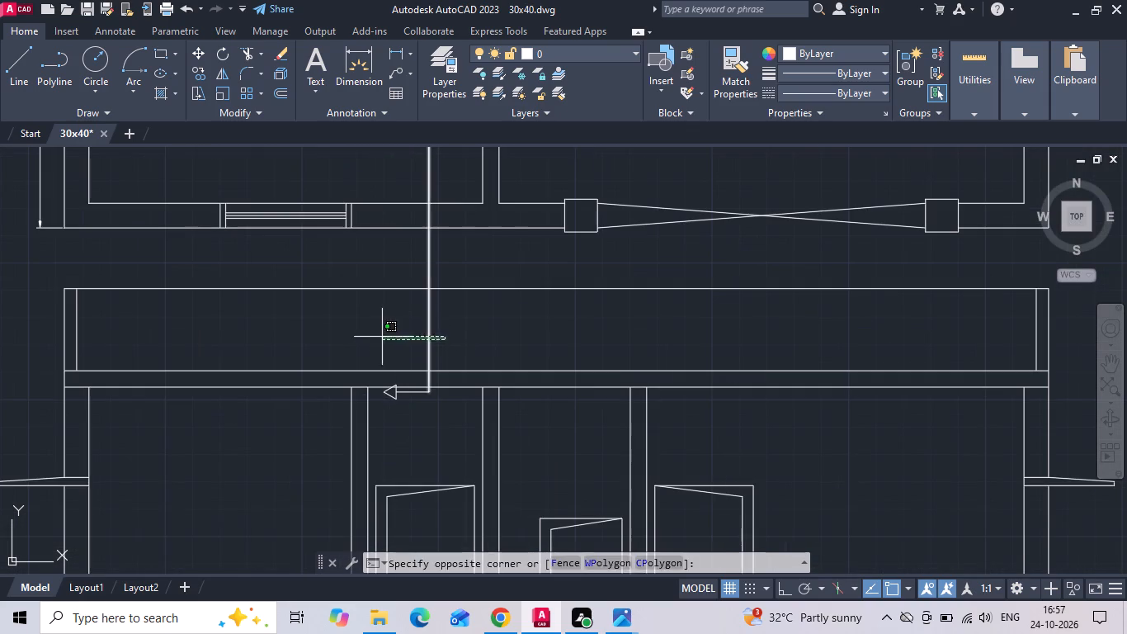
left_click(382, 337)
scroll(400, 393, "up", 3)
left_click(398, 388)
left_click(347, 423)
scroll(441, 419, "down", 3)
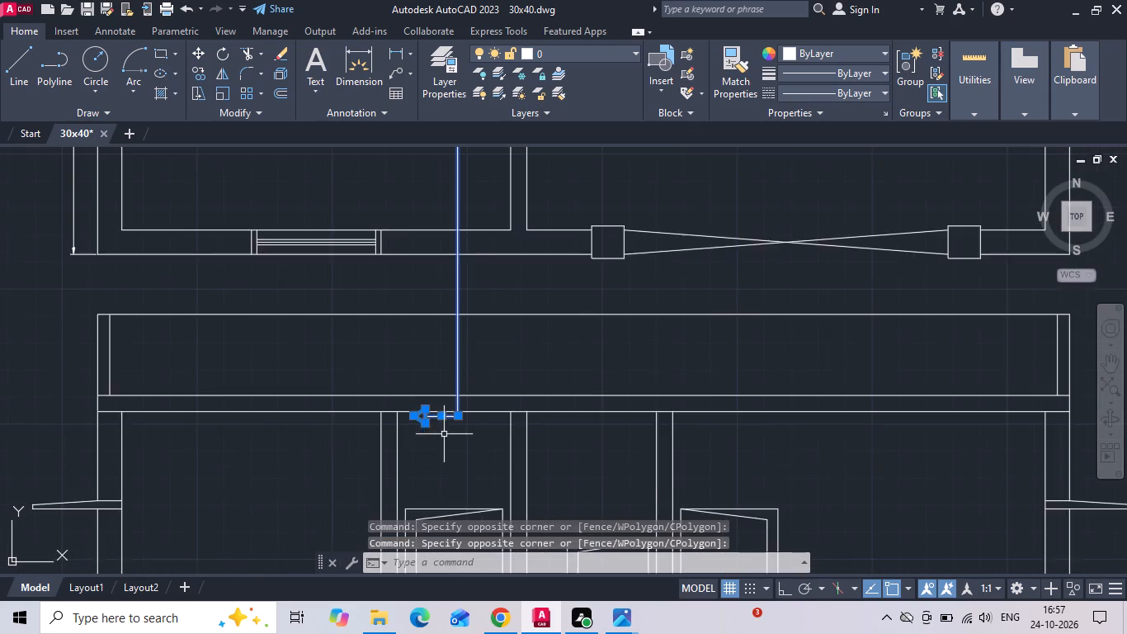
scroll(444, 436, "down", 2)
left_click_drag(288, 388, 303, 390)
middle_click_drag(676, 309, 677, 355)
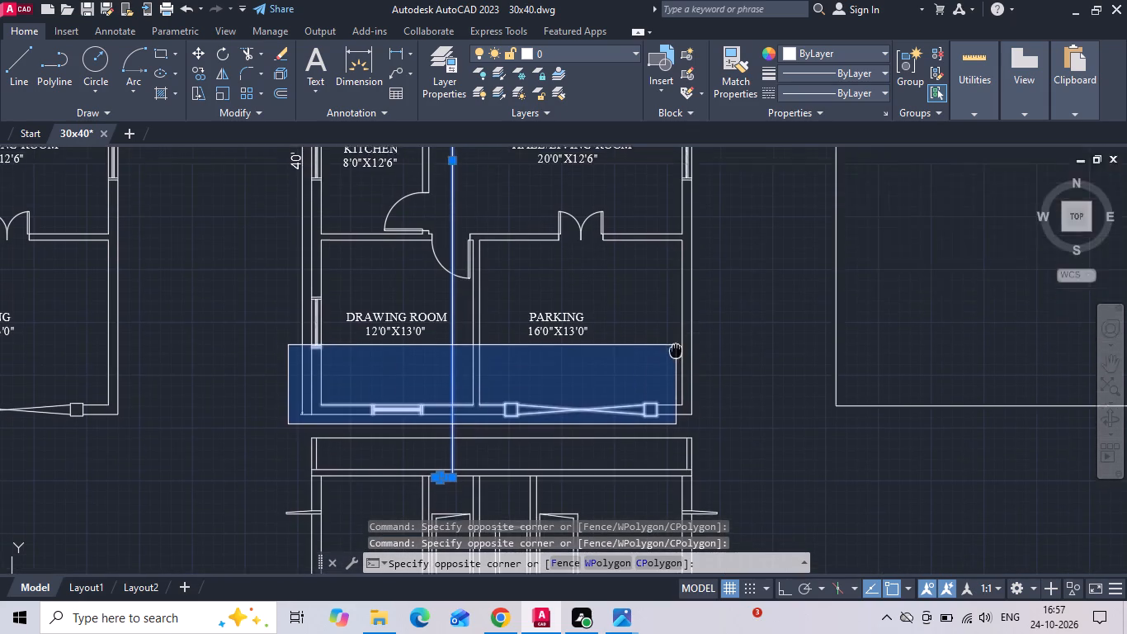
scroll(677, 383, "down", 1)
middle_click_drag(677, 277, 677, 377)
scroll(729, 248, "up", 1)
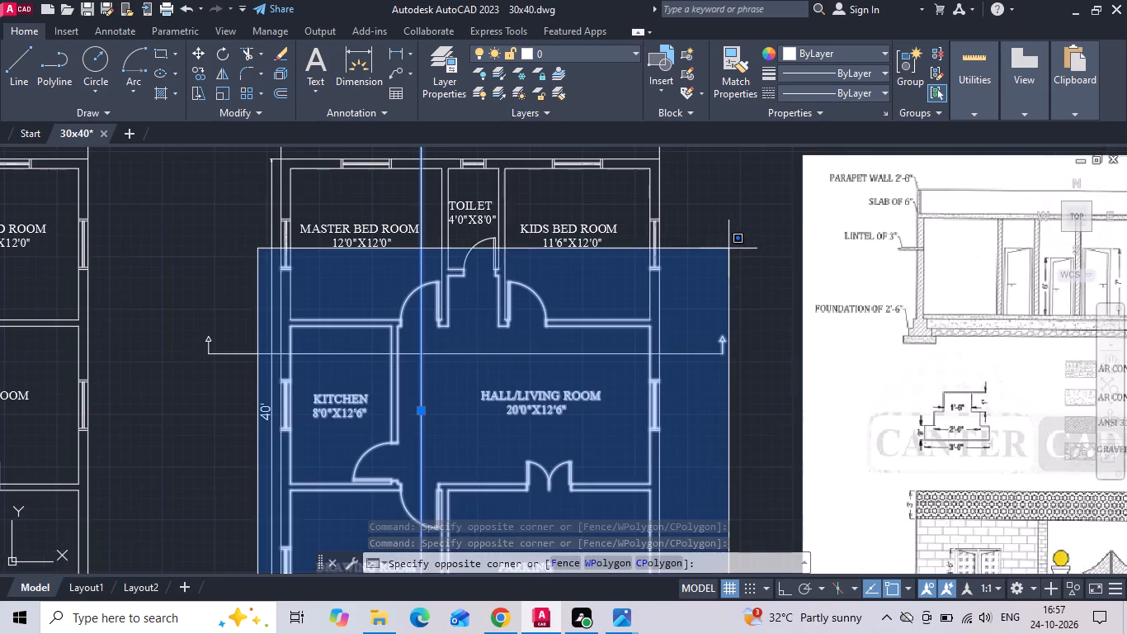
middle_click_drag(729, 265, 729, 289)
scroll(729, 301, "down", 1)
left_click(738, 172)
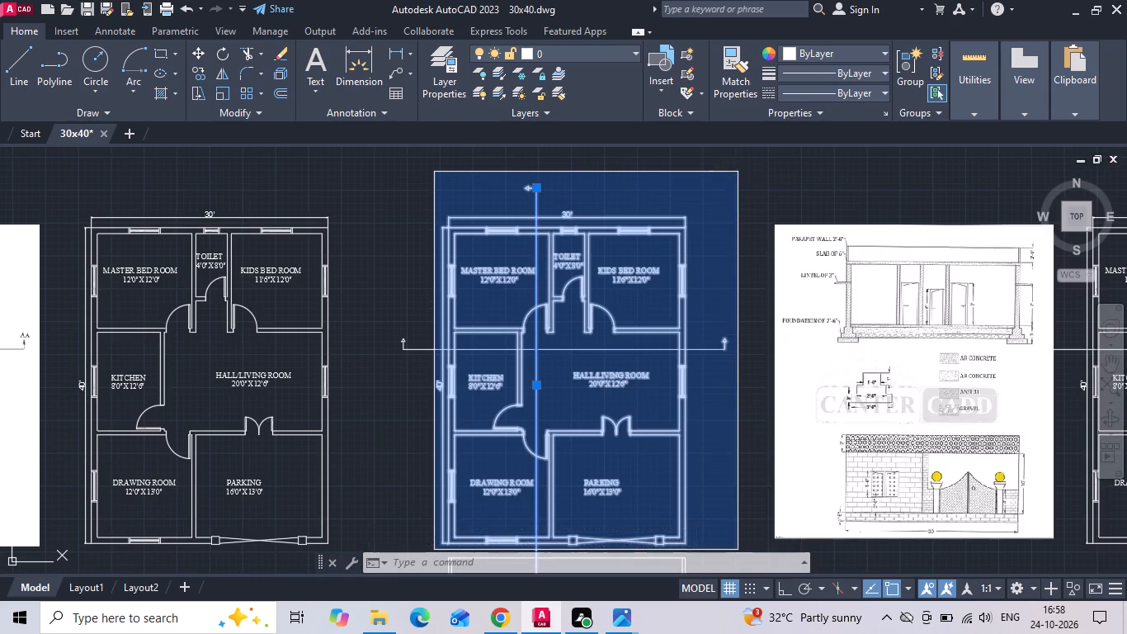
left_click_drag(385, 194, 384, 206)
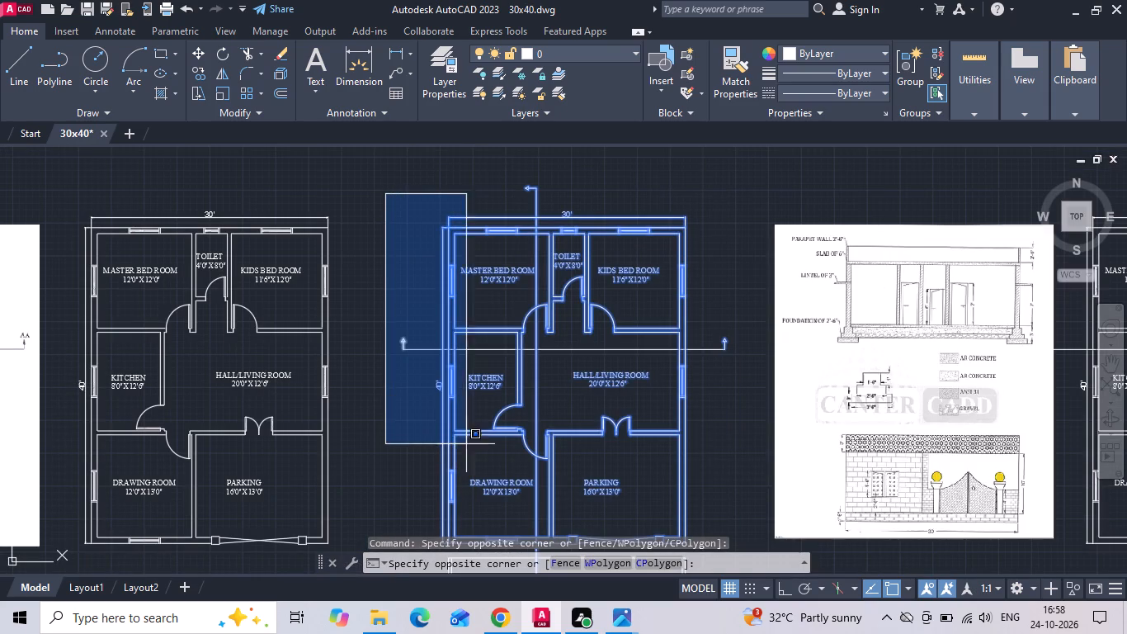
left_click(747, 397)
right_click(750, 392)
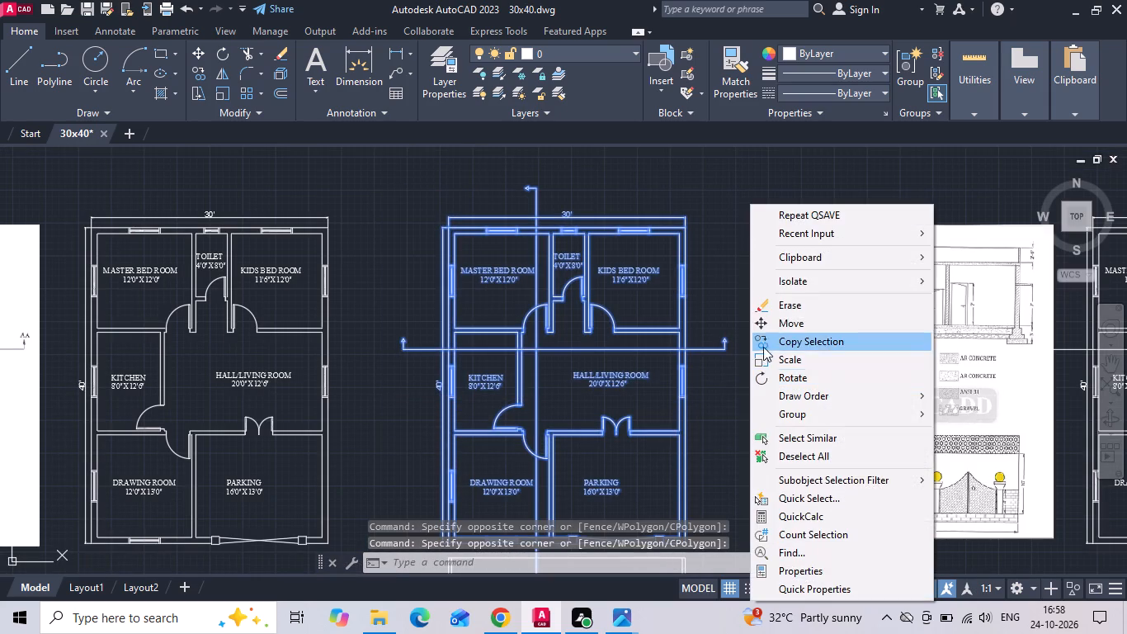
left_click(771, 325)
scroll(639, 301, "down", 2)
scroll(703, 463, "up", 1)
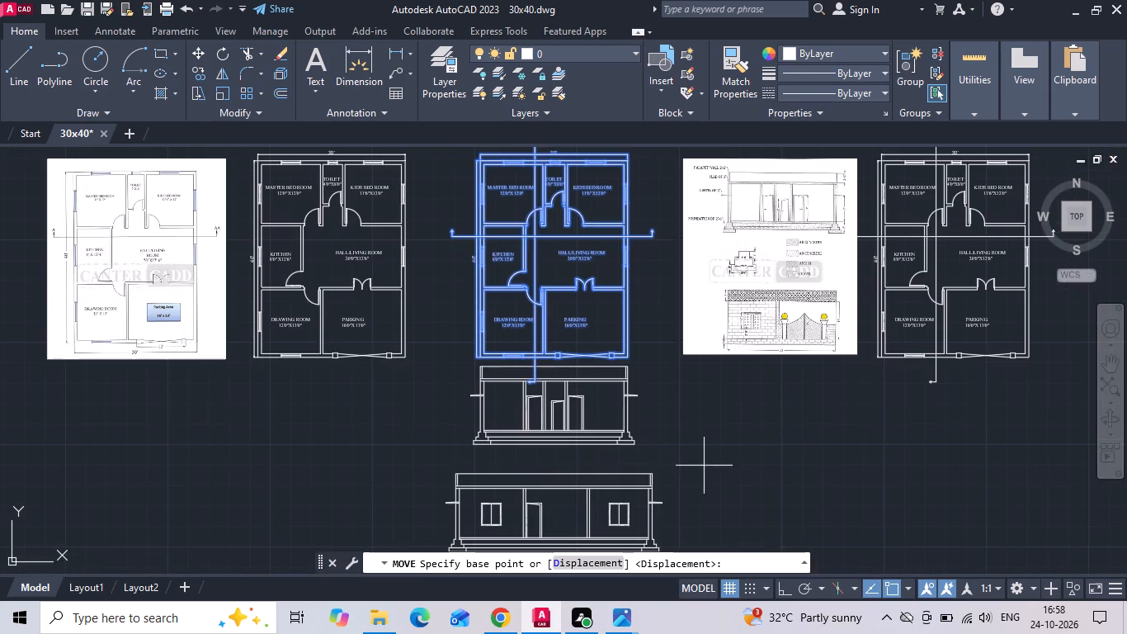
scroll(719, 471, "down", 1)
key("F8")
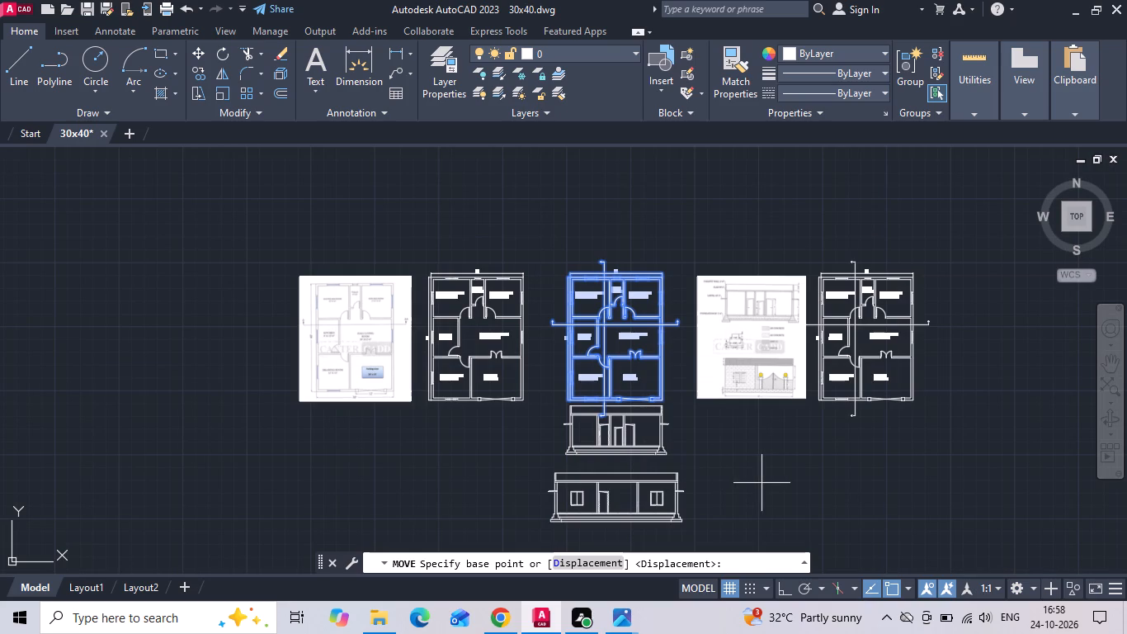
left_click(762, 483)
left_click(761, 464)
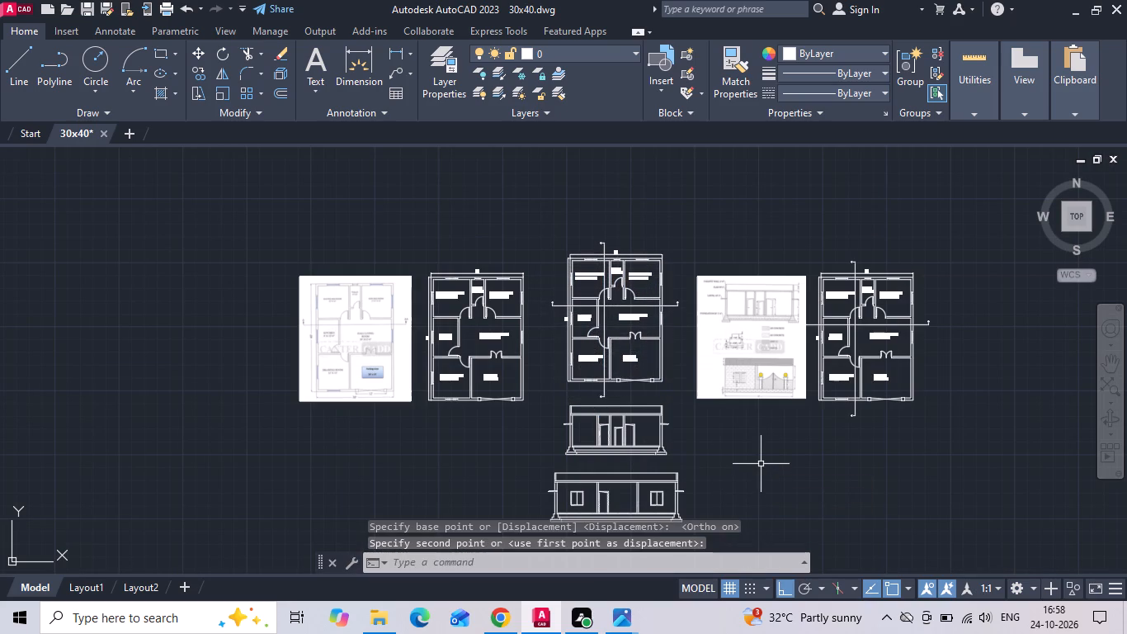
Save the drawing with the rearranged plan and sections.
key("ctrl+s")
key("ctrl+s")
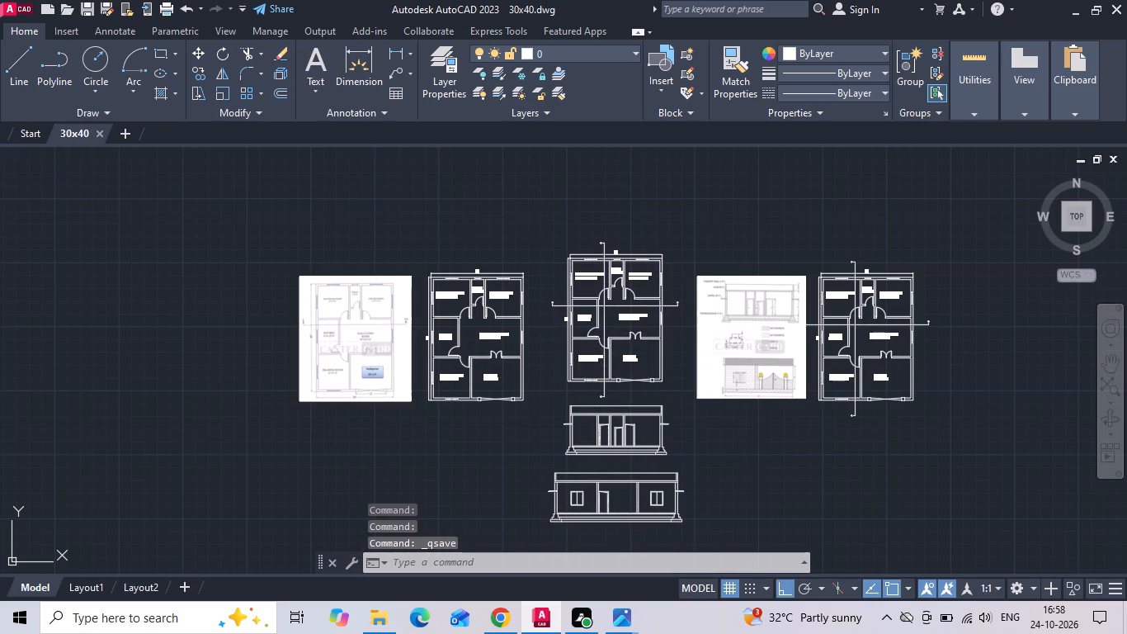
key("ctrl+s")
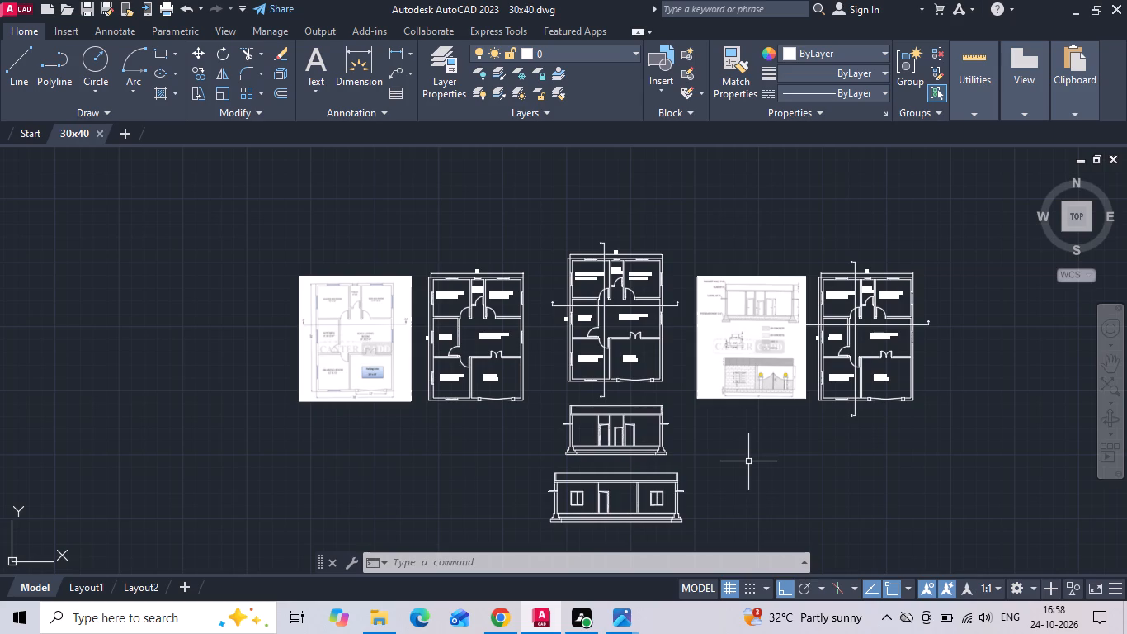
key("ctrl+s")
key("ctrl+s")
key("ctrl+s")
key("ctrl+s")
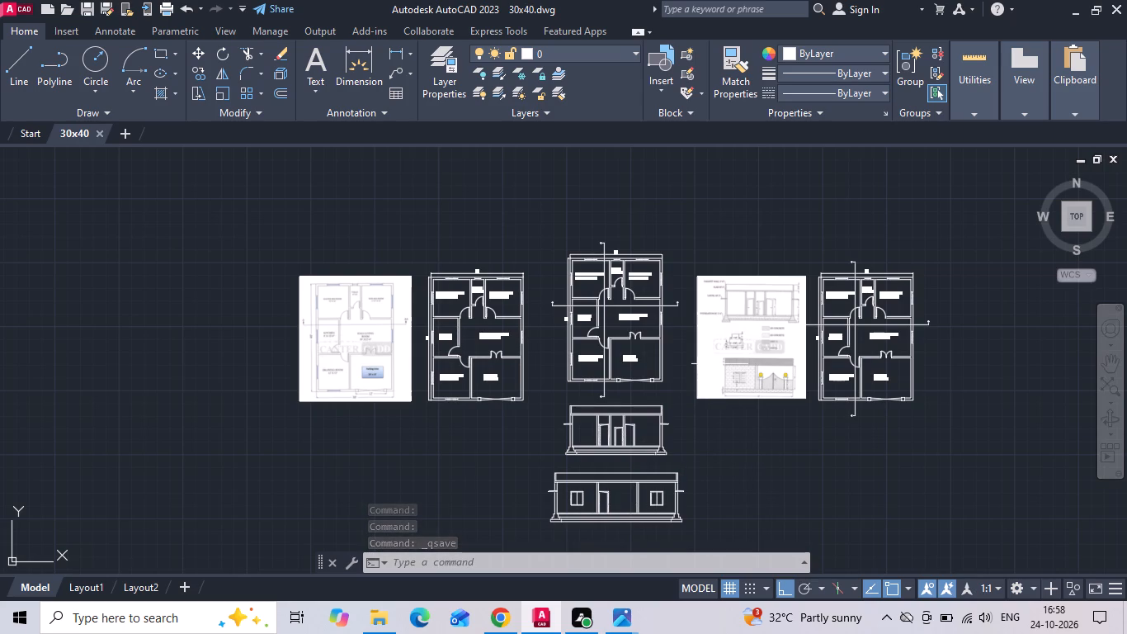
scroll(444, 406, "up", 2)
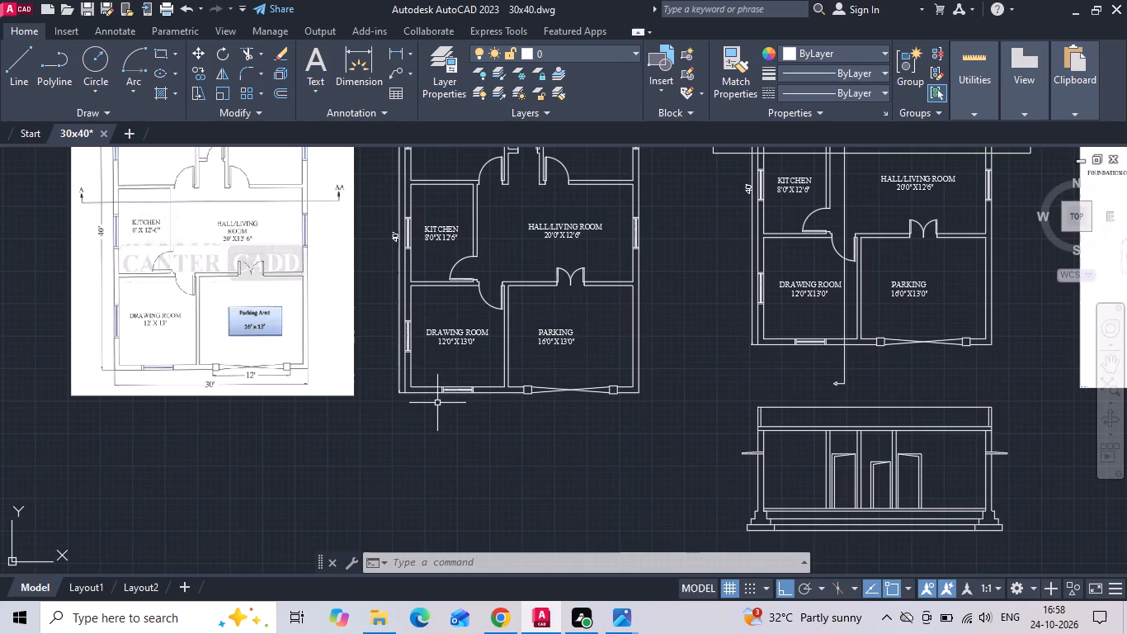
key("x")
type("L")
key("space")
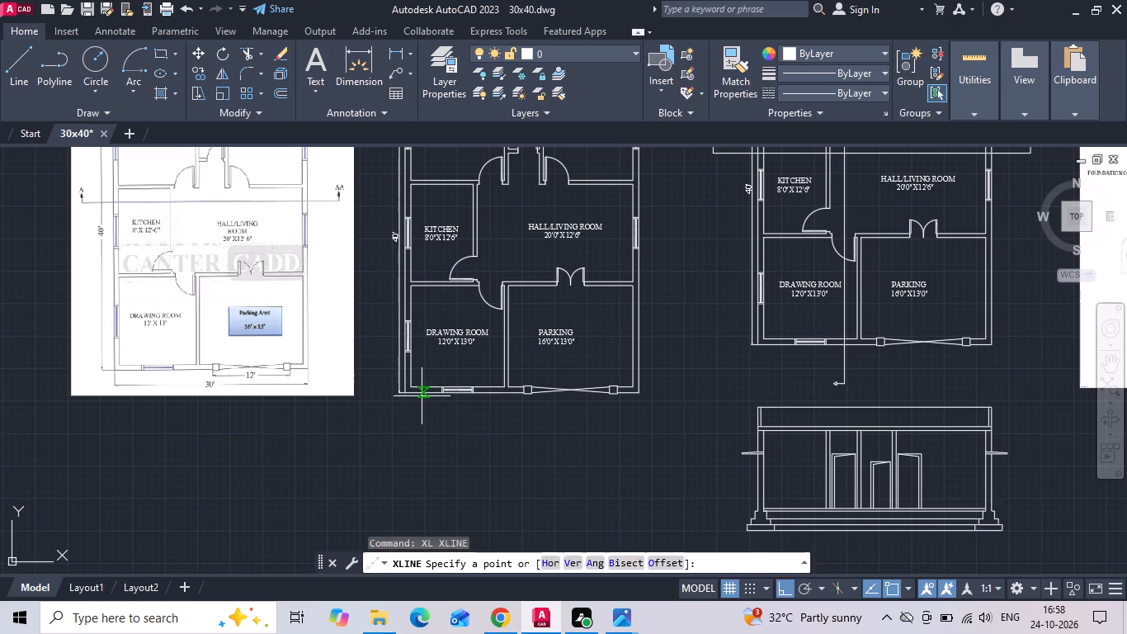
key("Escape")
Delete the horizontal and vertical section lines with all their arrows from the last plan.
scroll(411, 396, "down", 3)
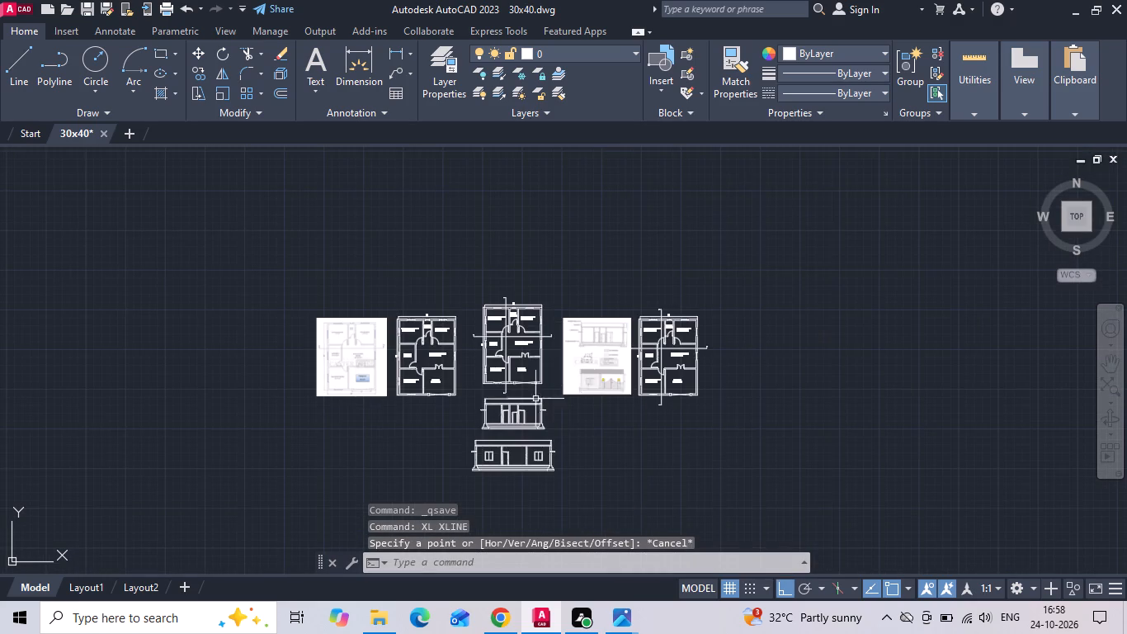
scroll(693, 356, "up", 3)
left_click_drag(759, 305, 738, 357)
left_click(724, 382)
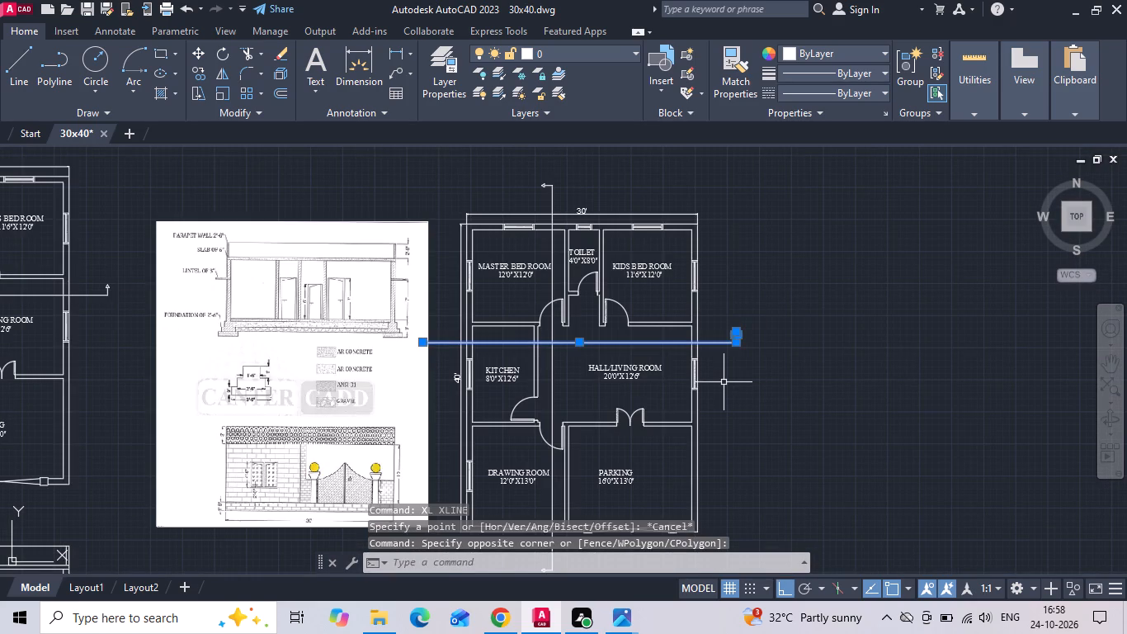
key("Delete")
left_click_drag(583, 187, 570, 186)
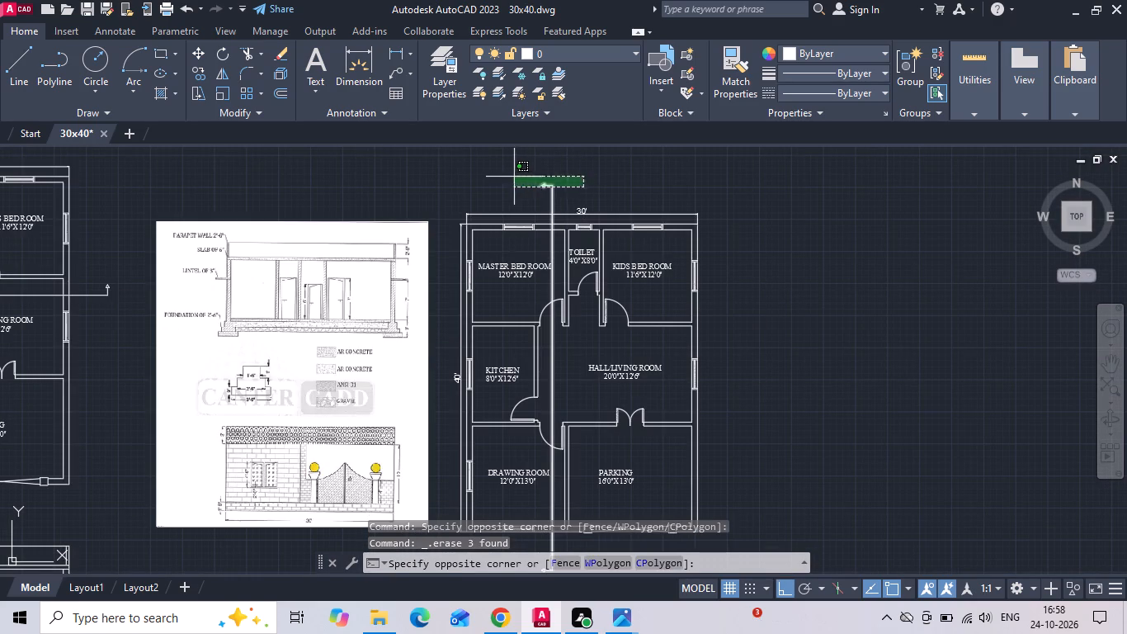
left_click(506, 171)
key("Delete")
scroll(521, 170, "down", 1)
scroll(541, 413, "up", 1)
left_click_drag(545, 410, 510, 462)
left_click(502, 467)
key("Delete")
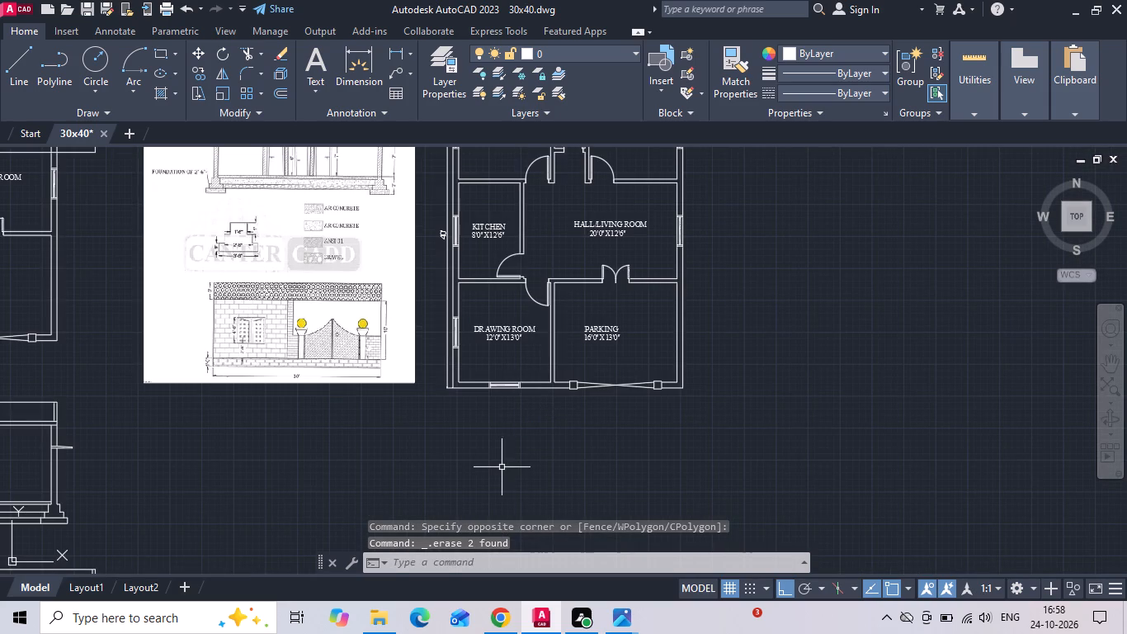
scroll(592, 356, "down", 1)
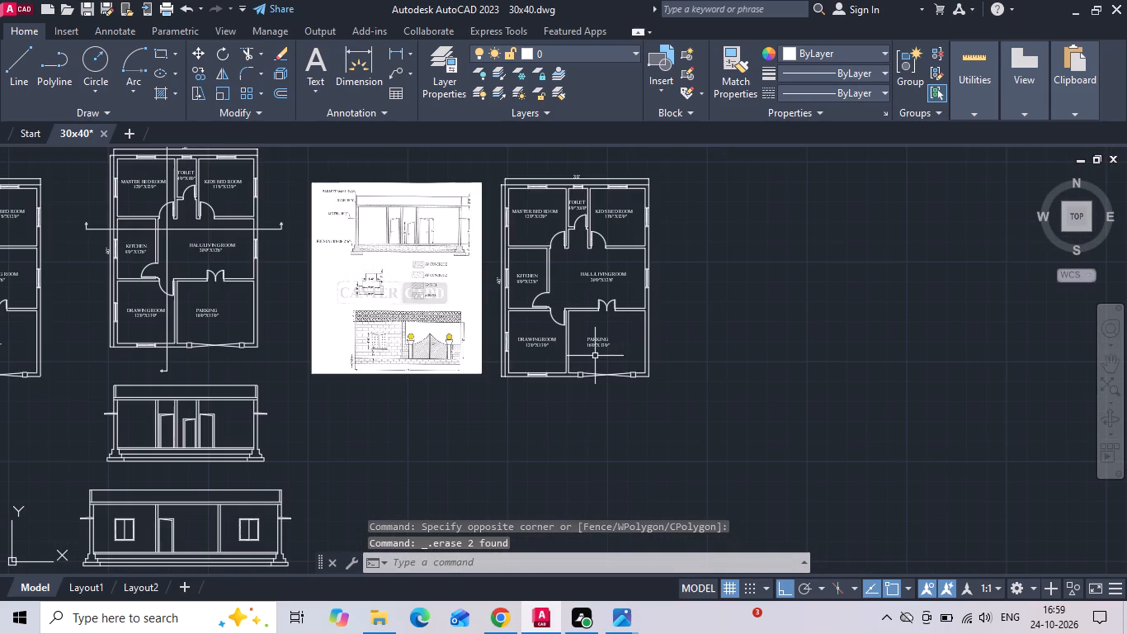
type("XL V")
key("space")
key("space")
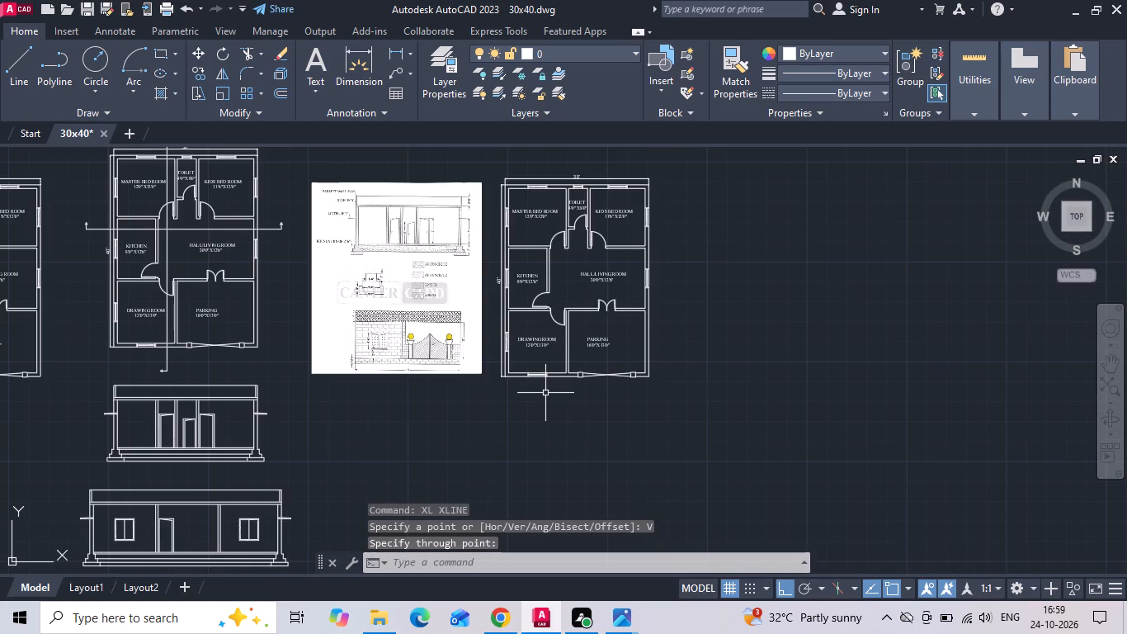
Draw vertical construction lines through the last plan's front-left outer corner and both frame edges on each side of the drawing room's front window.
key("x")
key("l")
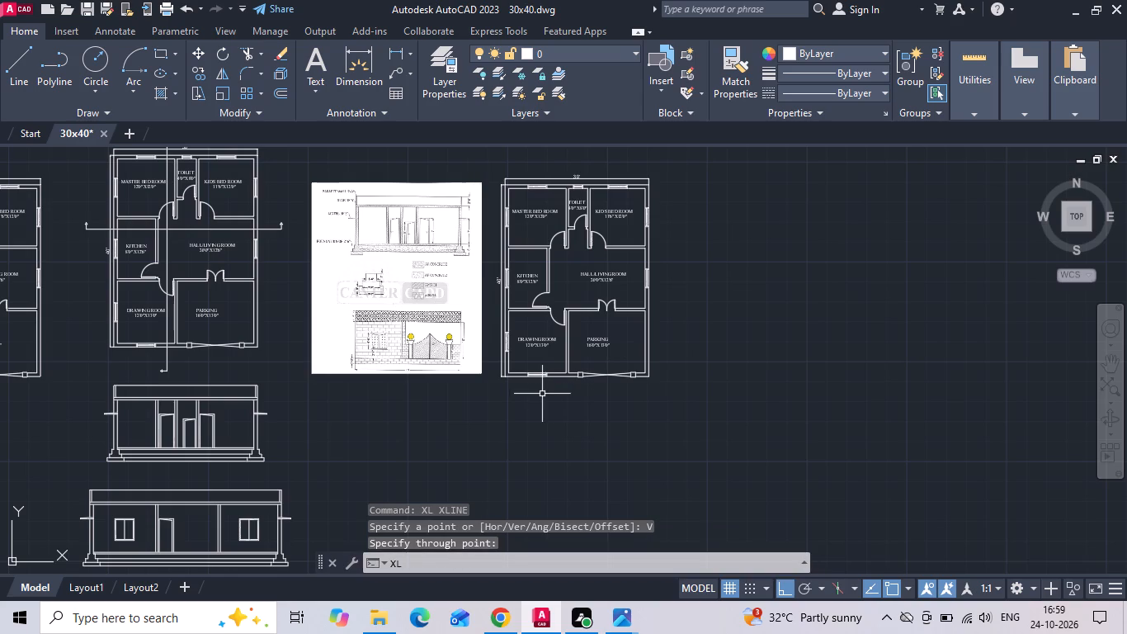
key("space")
type("V")
key("space")
scroll(509, 362, "up", 3)
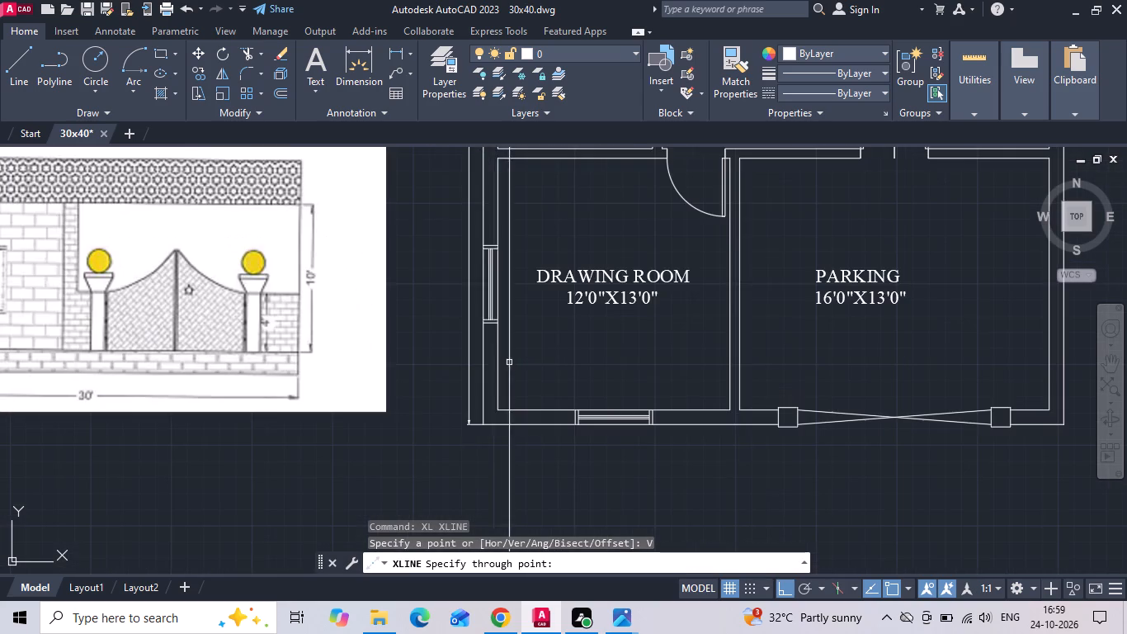
left_click(482, 423)
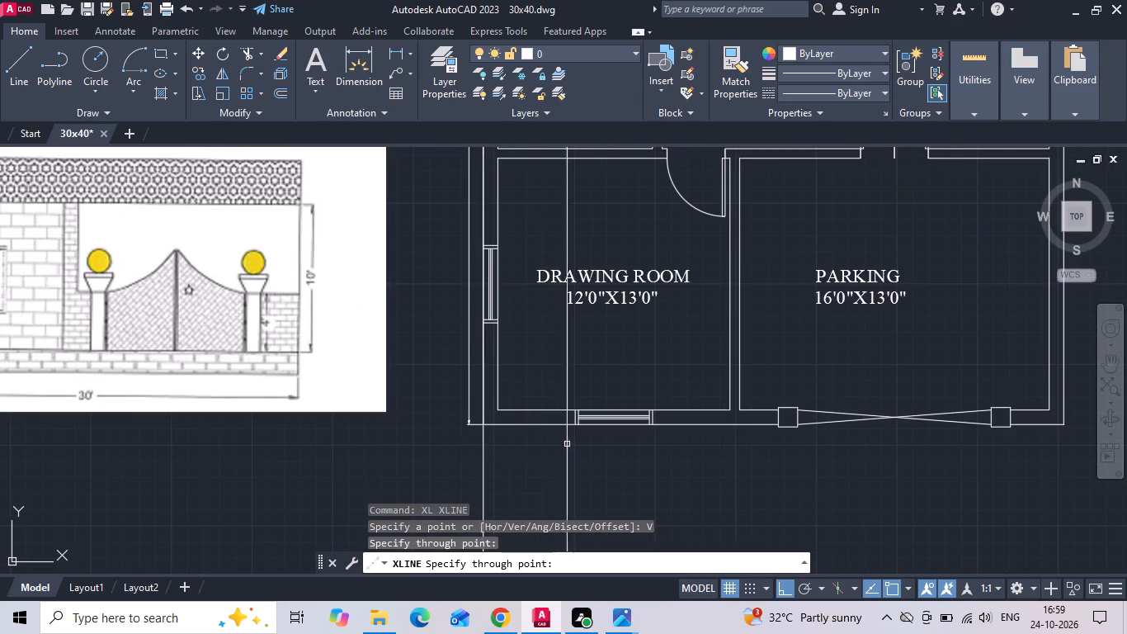
scroll(573, 440, "up", 3)
left_click(573, 381)
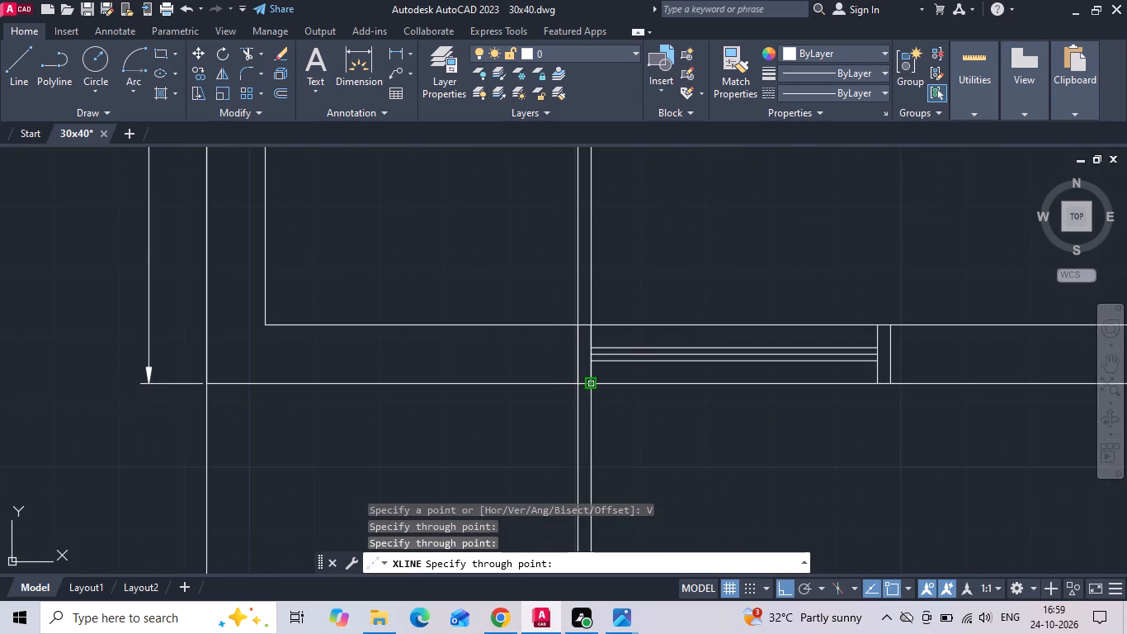
left_click(592, 381)
left_click(879, 383)
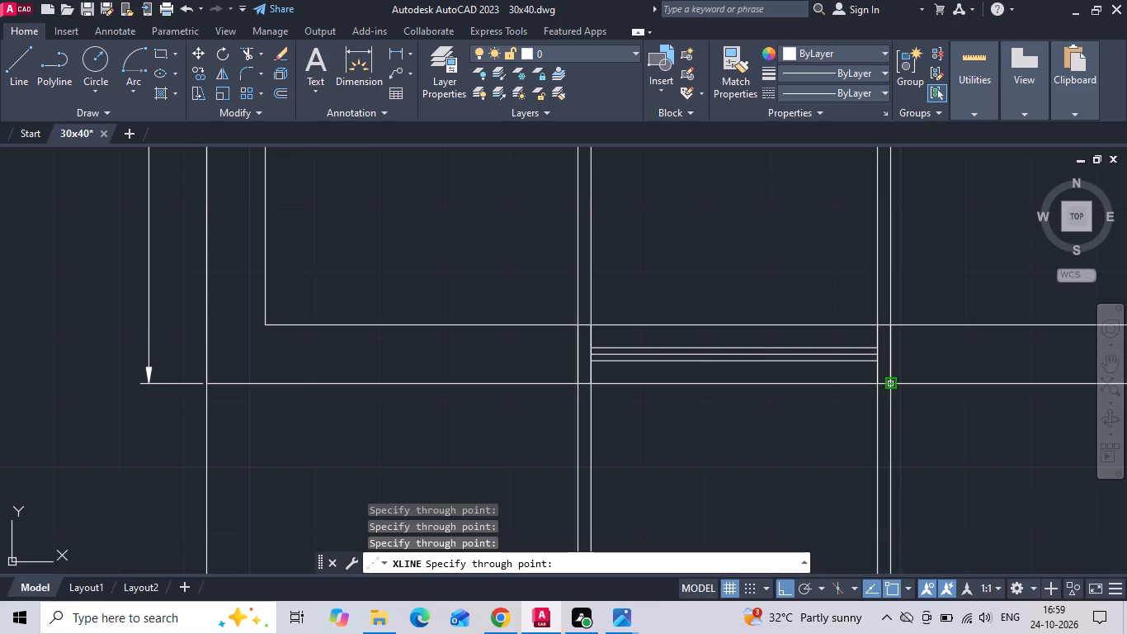
left_click(897, 385)
Add vertical construction lines through both faces of the drawing room/parking partition, both sides of each gate pillar, and the front-right outer corner.
scroll(851, 365, "down", 4)
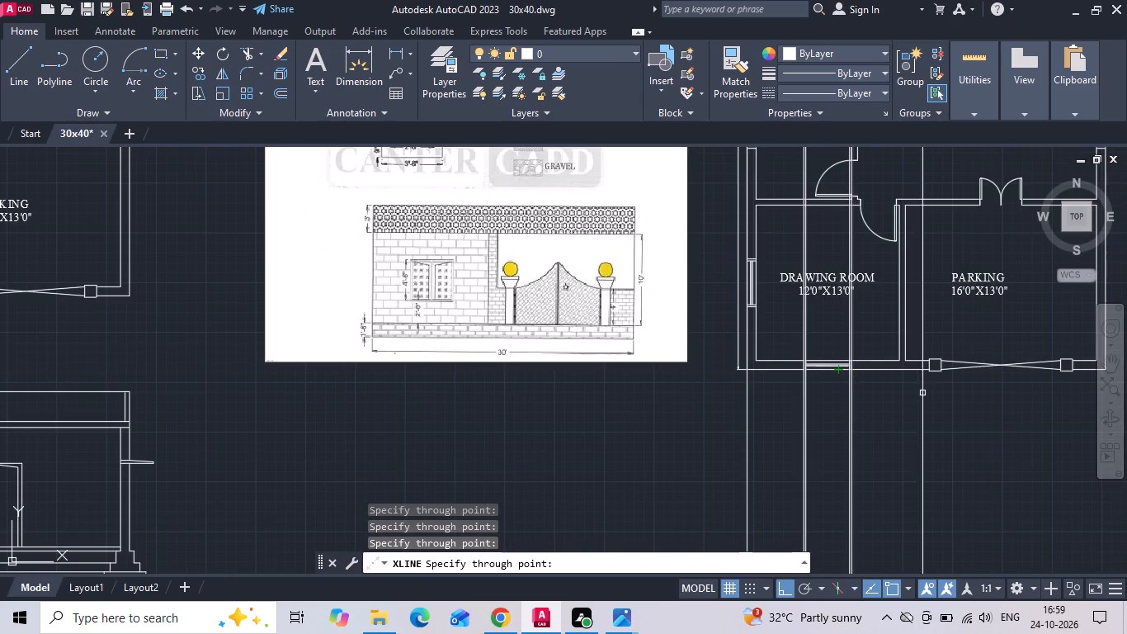
middle_click_drag(928, 385, 758, 409)
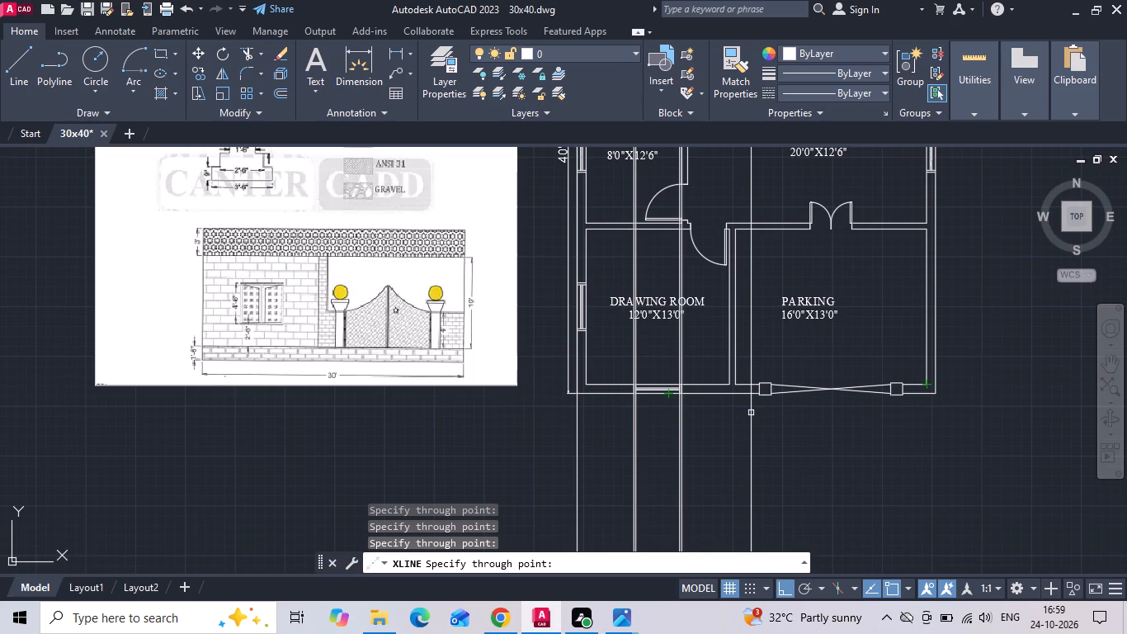
scroll(735, 379, "up", 1)
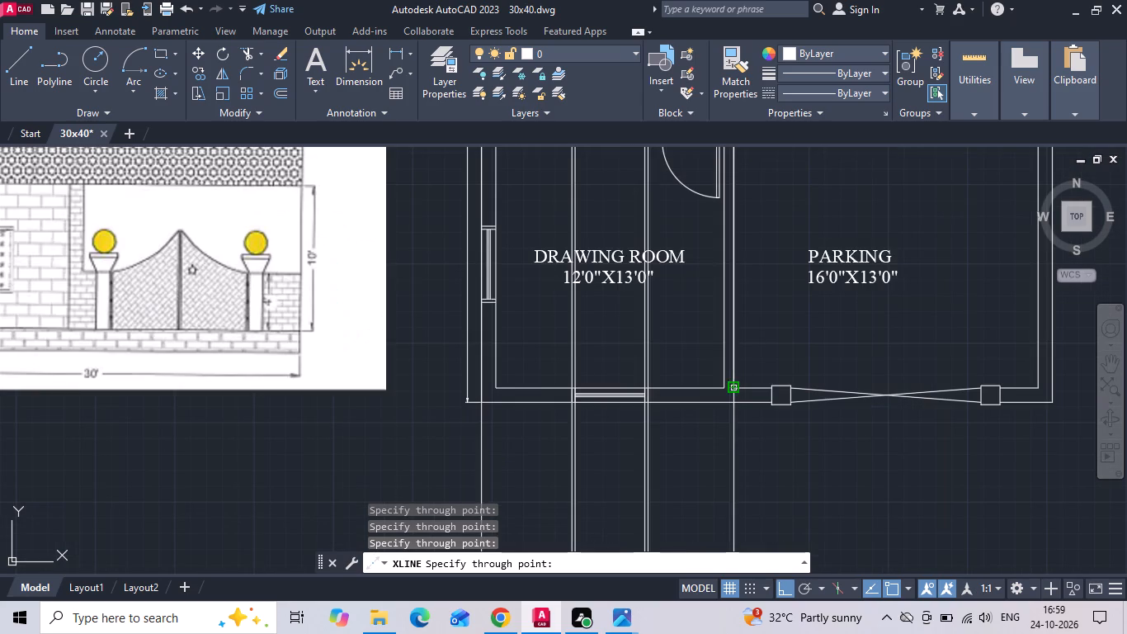
left_click(733, 390)
left_click(723, 389)
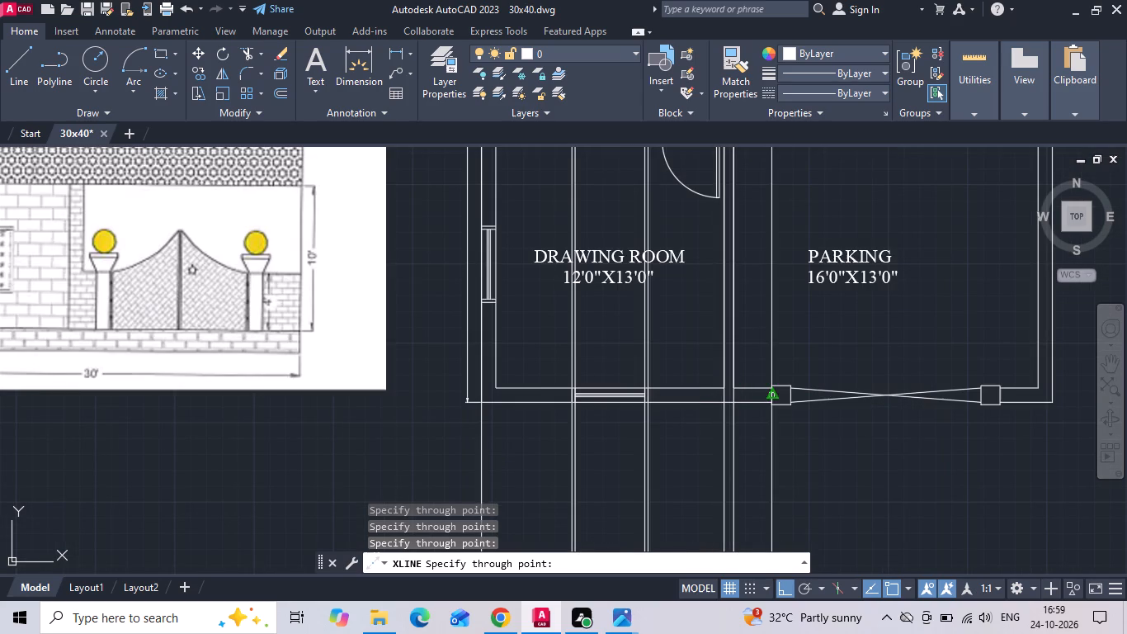
left_click(775, 387)
left_click(791, 383)
middle_click_drag(922, 371, 873, 365)
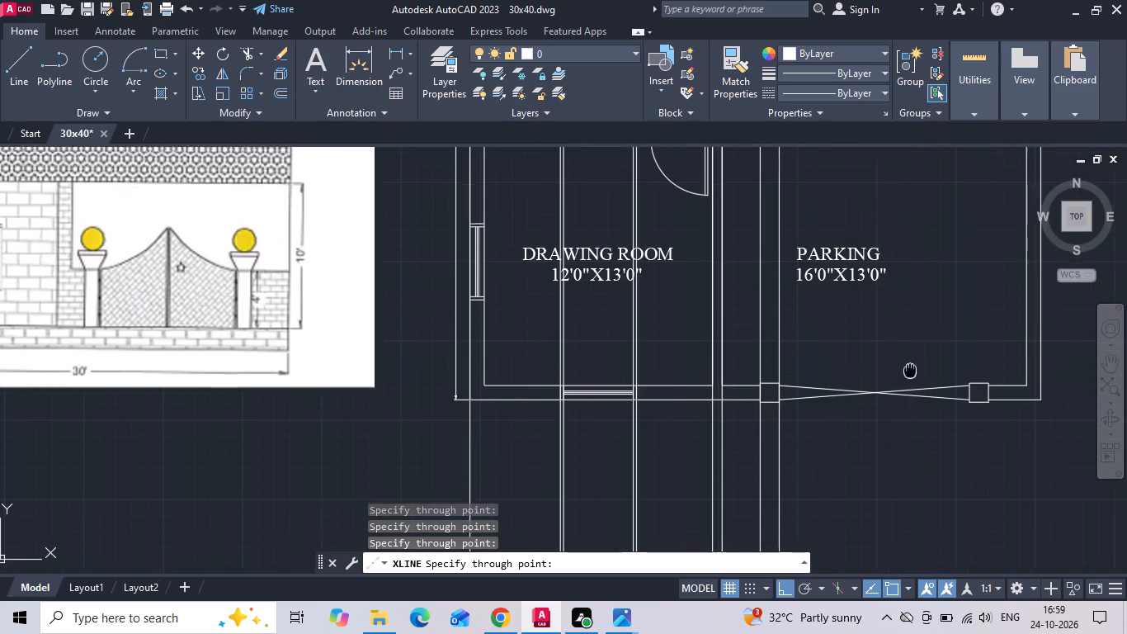
middle_click_drag(873, 365, 729, 358)
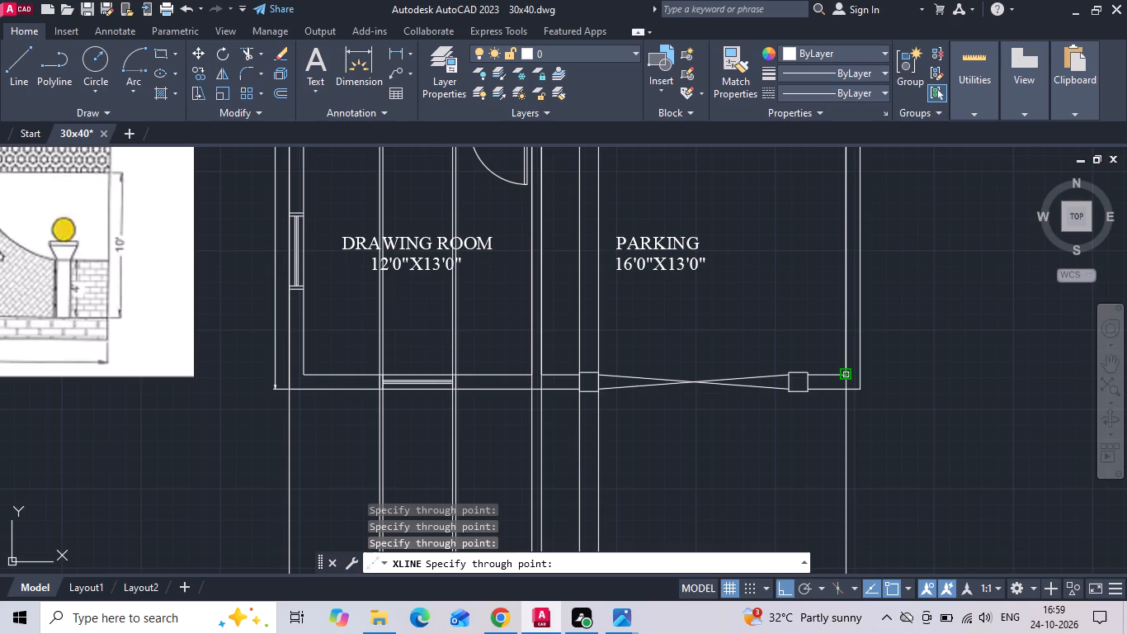
left_click(865, 390)
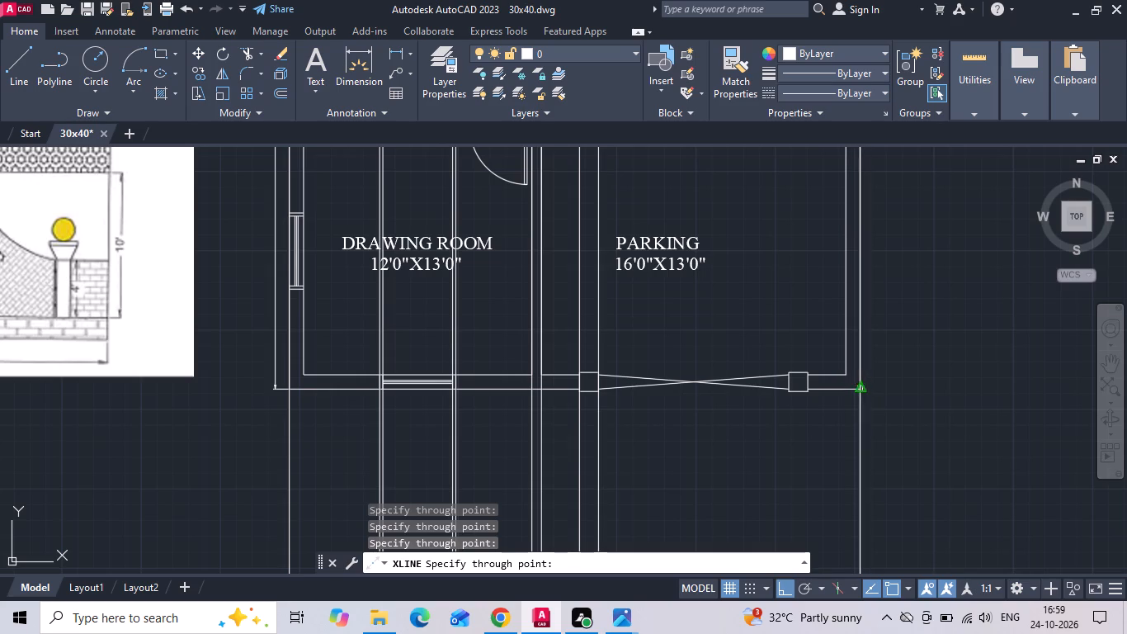
left_click(808, 391)
left_click(787, 394)
scroll(772, 449, "down", 2)
key("Escape")
Draw a horizontal line below the last plan, crossing all the vertical construction lines and extending past them on both sides.
middle_click_drag(718, 455, 703, 385)
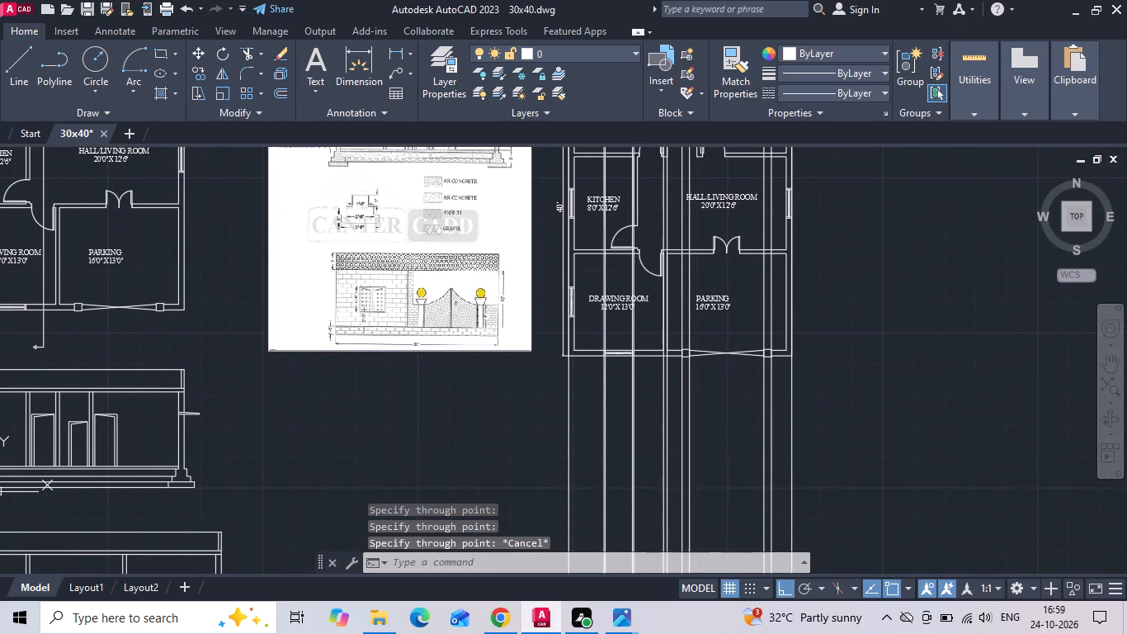
type("L")
key("space")
left_click_drag(526, 454, 583, 454)
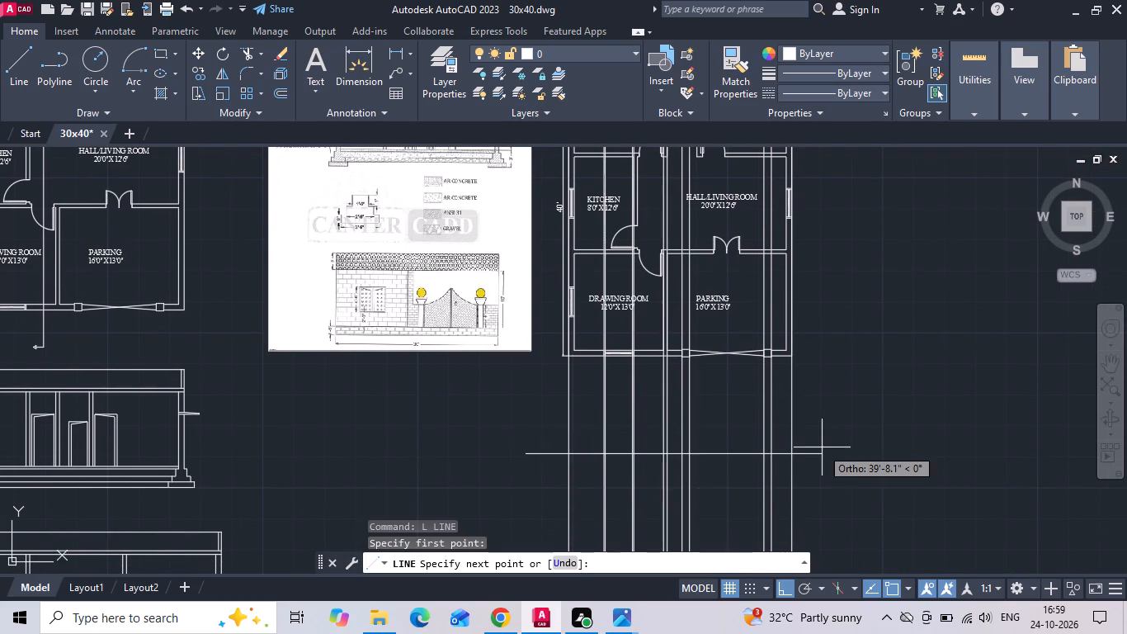
left_click(851, 449)
key("Escape")
Offset the horizontal line 10' upward to set the front elevation's wall height.
scroll(650, 423, "up", 1)
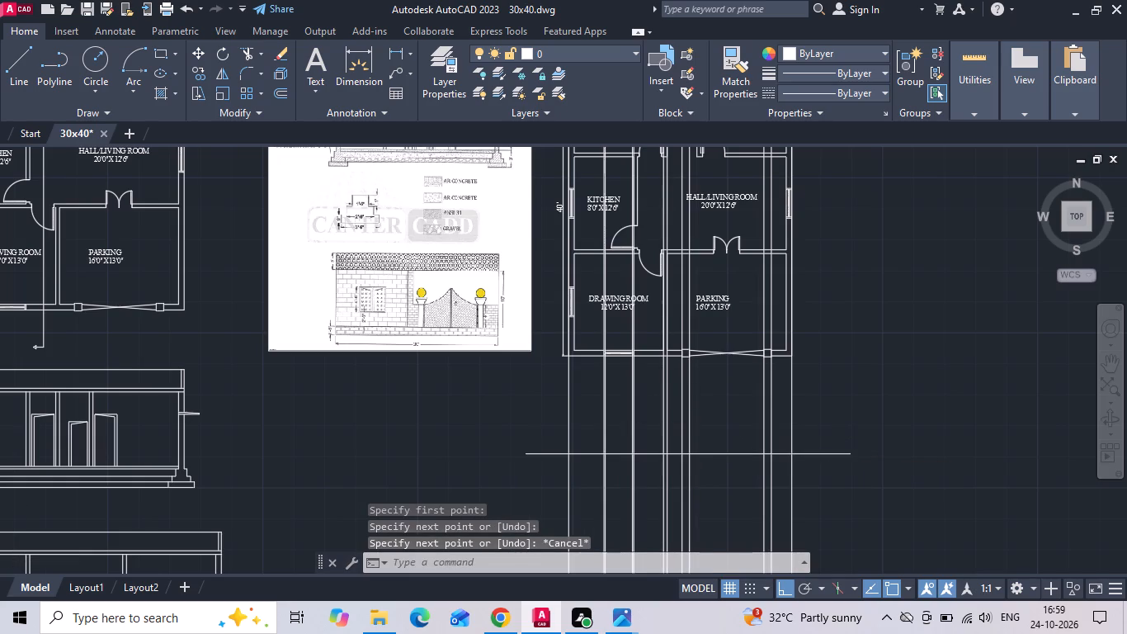
middle_click_drag(645, 444, 645, 454)
key("o")
key("space")
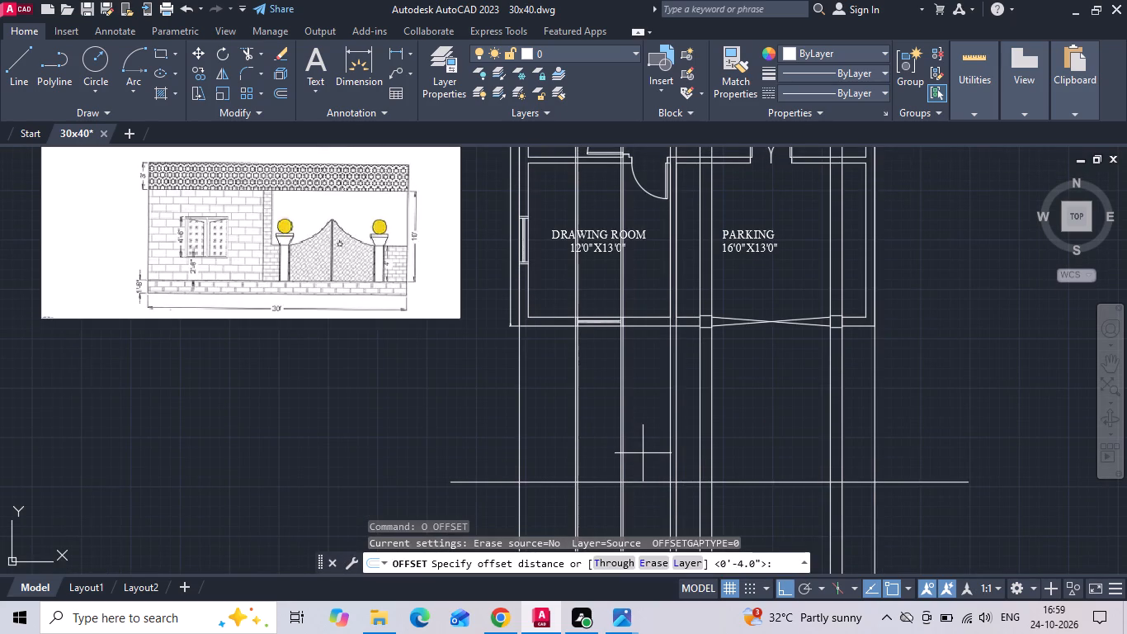
type("10'")
key("Return")
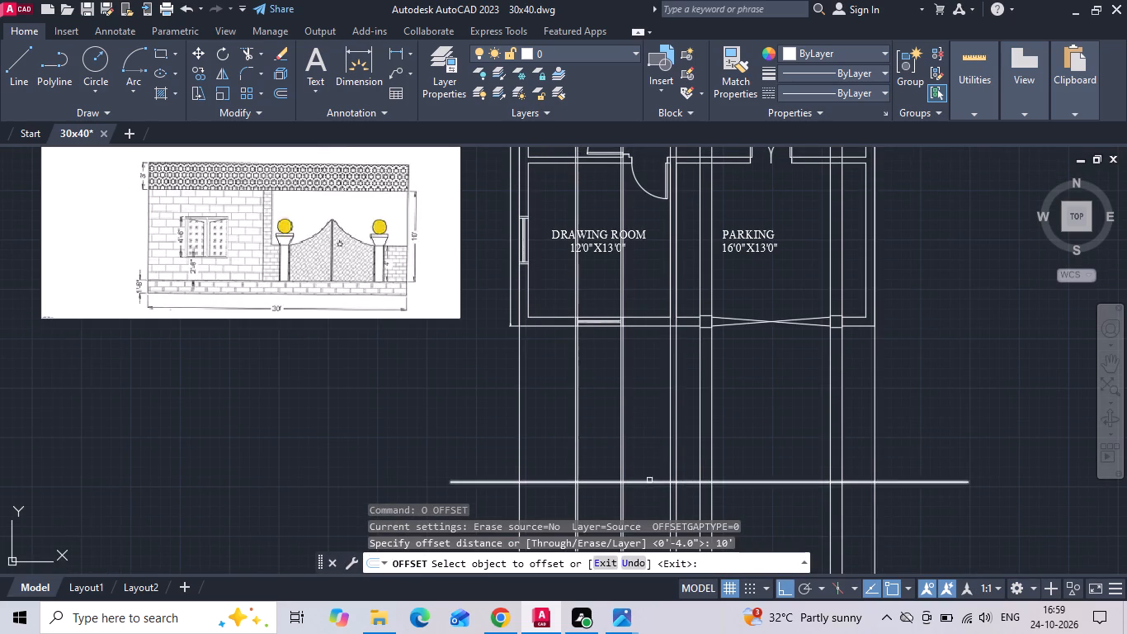
left_click_drag(649, 480, 653, 466)
left_click(660, 433)
key("Escape")
Move both horizontal elevation lines a short distance straight down, leaving room for the parapet beneath the plan.
scroll(654, 371, "down", 1)
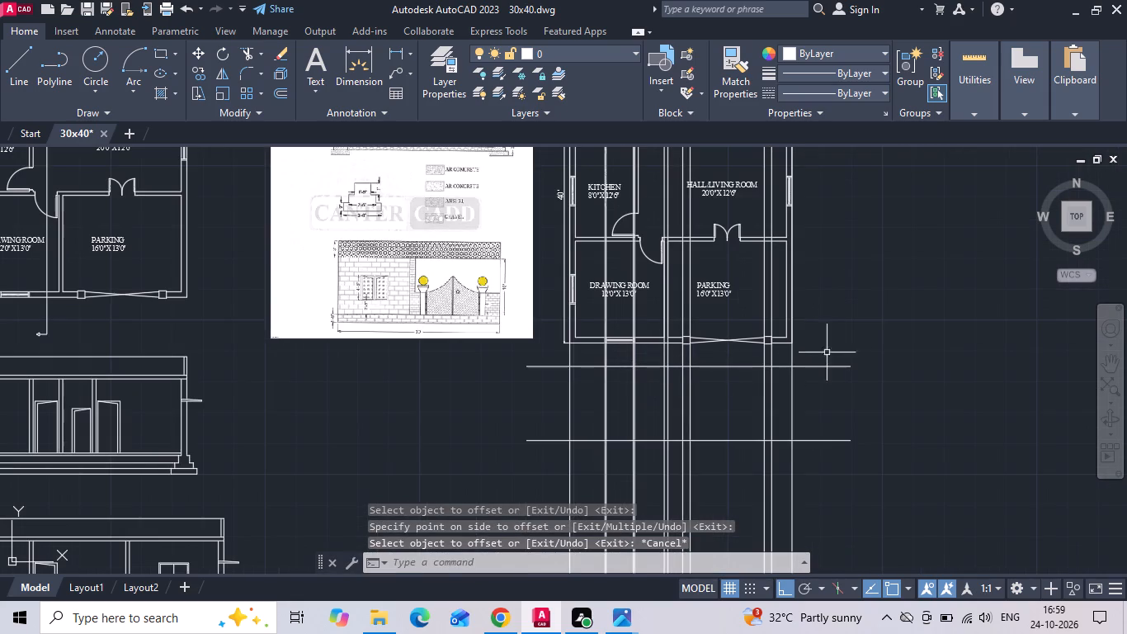
key("Escape")
left_click_drag(890, 341, 884, 382)
left_click(829, 490)
right_click(830, 292)
left_click(846, 325)
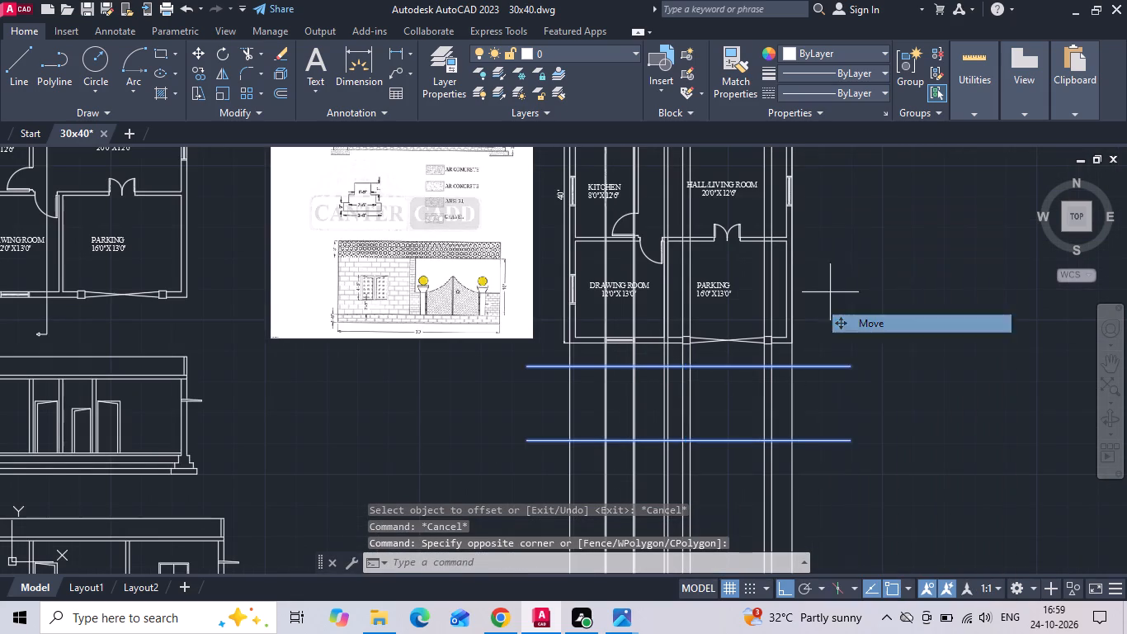
left_click_drag(900, 264, 903, 297)
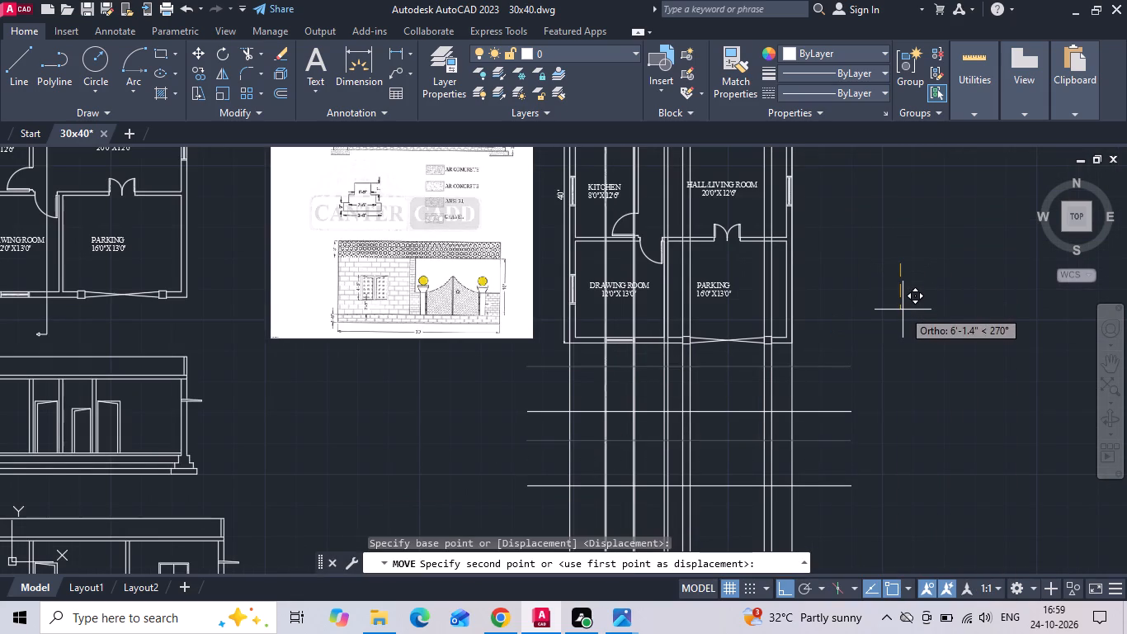
left_click(895, 287)
Offset the upper horizontal elevation line 3' upward for the parapet.
type("O 3'")
key("Return")
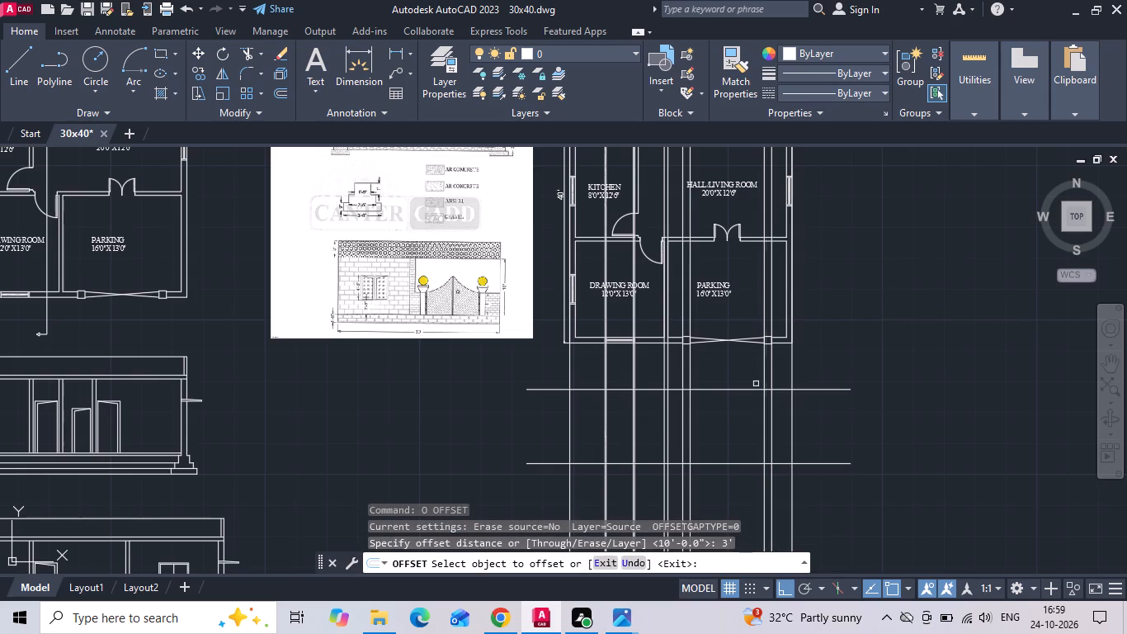
left_click(736, 389)
left_click(731, 366)
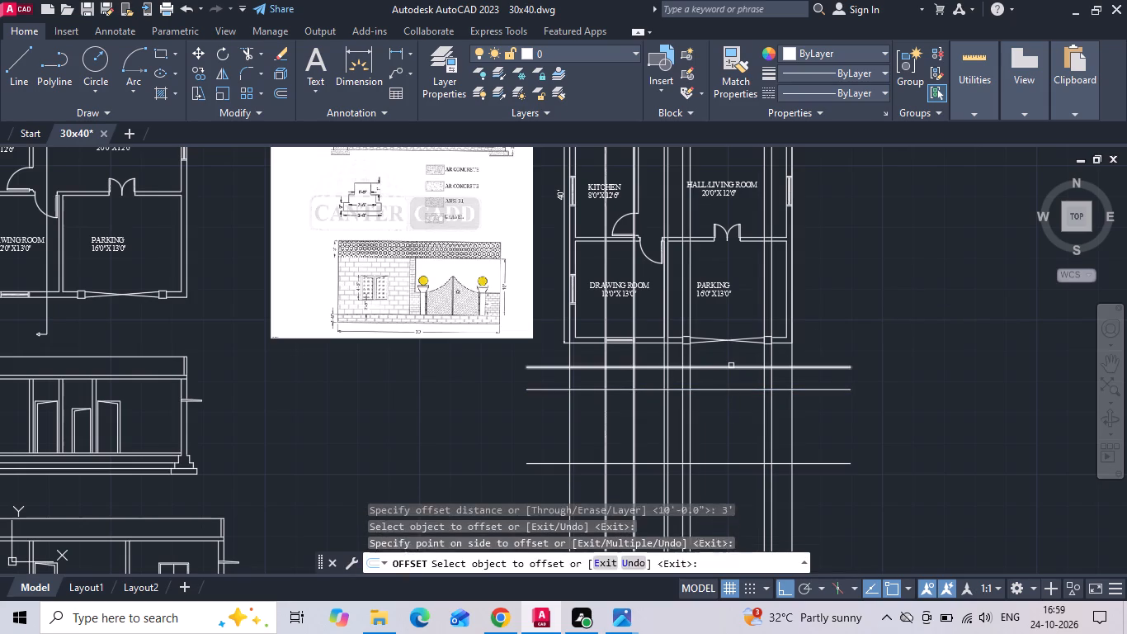
key("Escape")
Offset the lower horizontal elevation line 1'6" downward for the plinth base.
type("O 1")
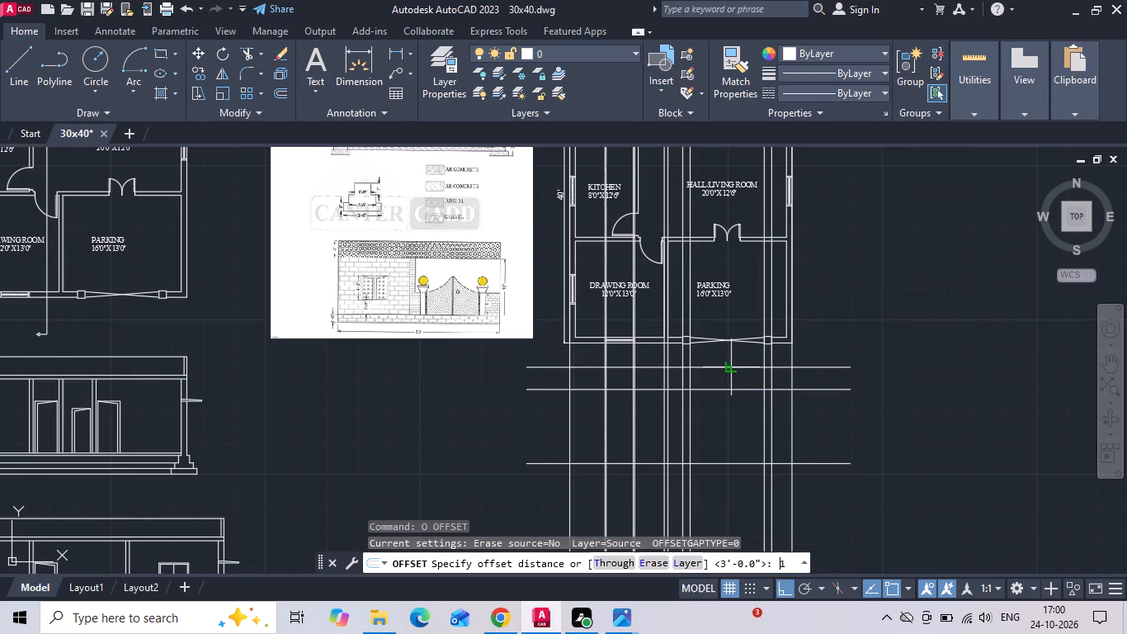
type("'6")
key("space")
middle_click_drag(715, 406, 714, 405)
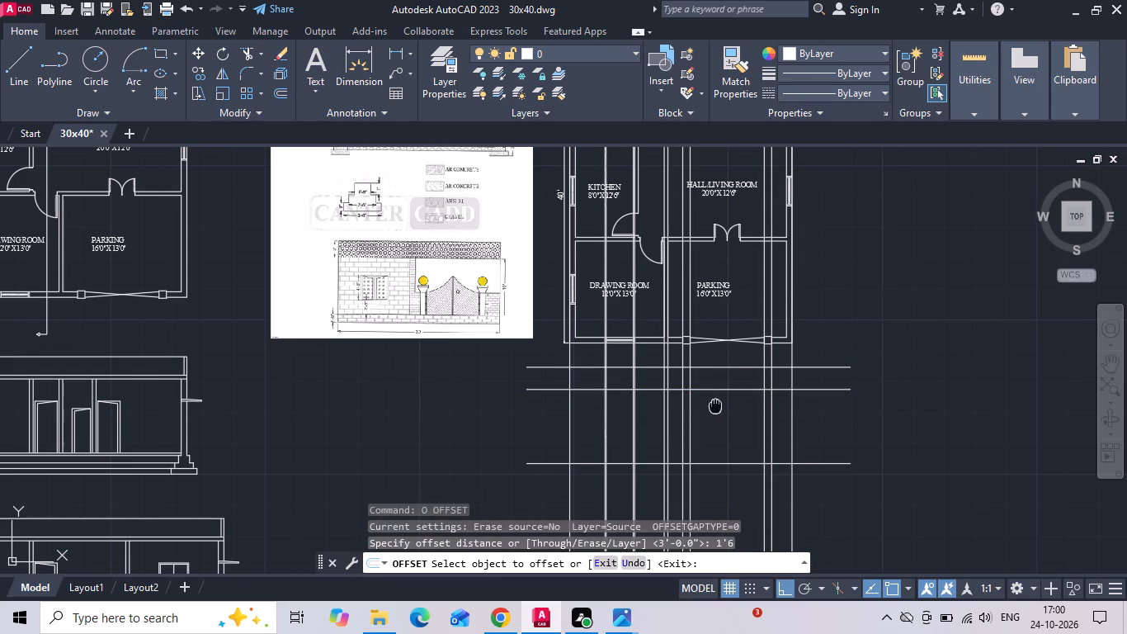
middle_click_drag(714, 405, 716, 362)
left_click_drag(700, 419, 701, 454)
left_click(701, 478)
key("Escape")
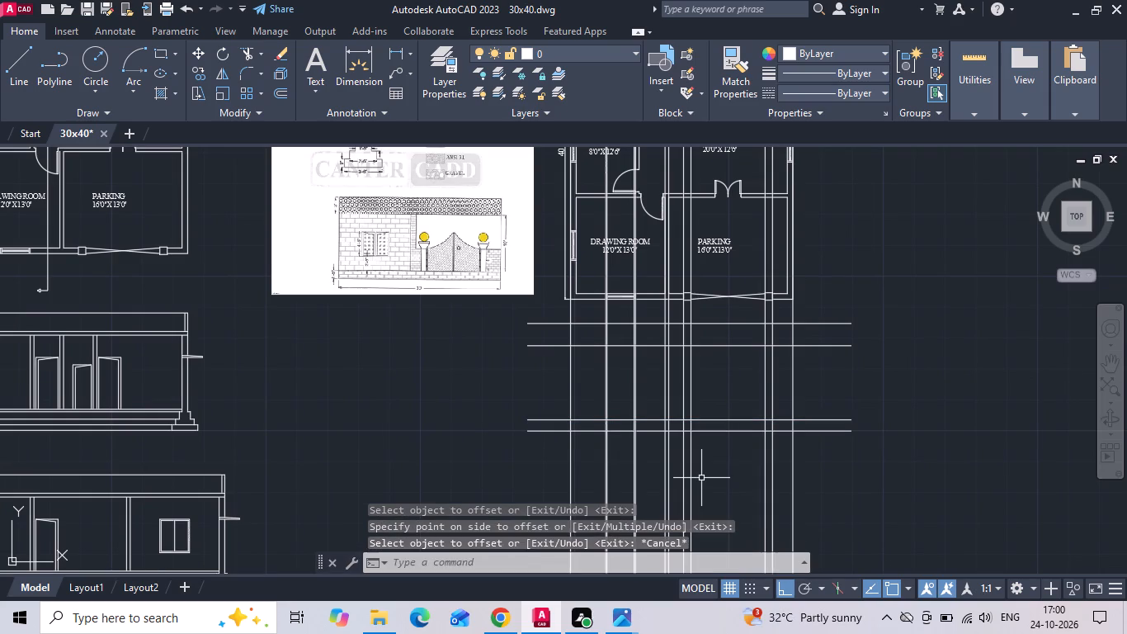
Trim the vertical projection lines and horizontal lines back to the front elevation's outer rectangle beneath the last plan.
key("t")
key("r")
key("space")
left_click_drag(542, 475, 837, 475)
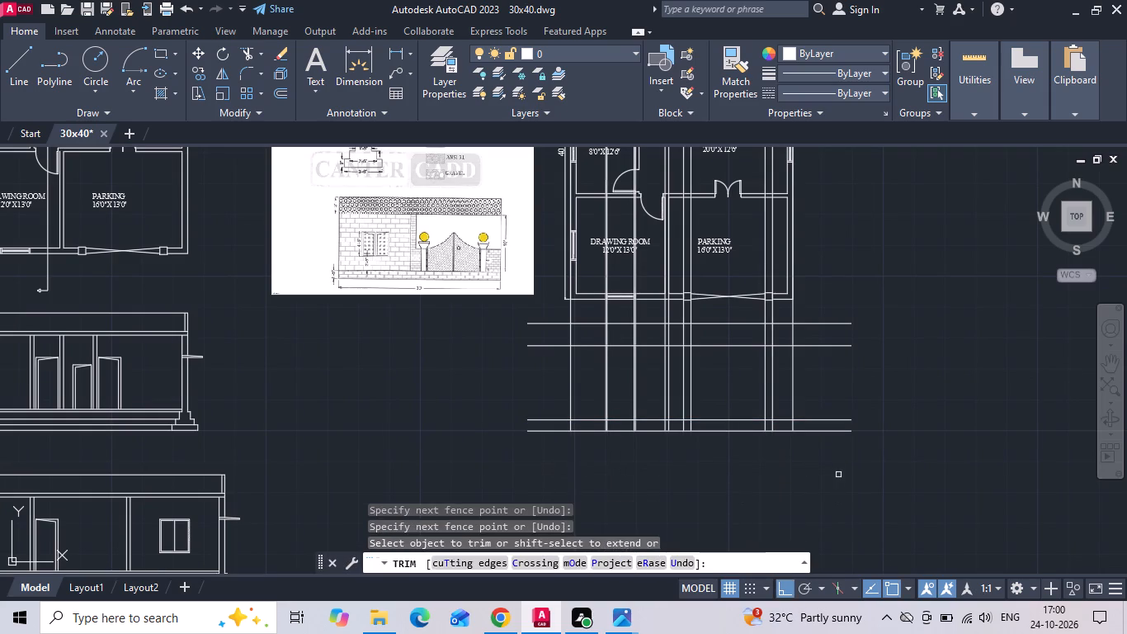
left_click_drag(838, 475, 832, 307)
left_click(807, 310)
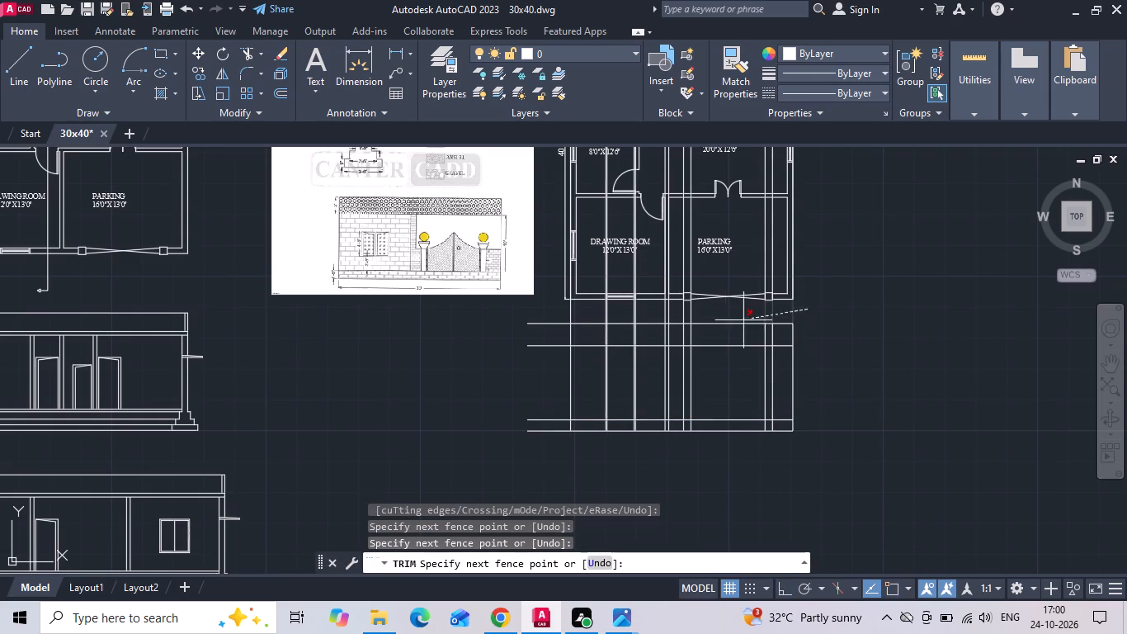
left_click(540, 315)
left_click_drag(545, 312, 553, 356)
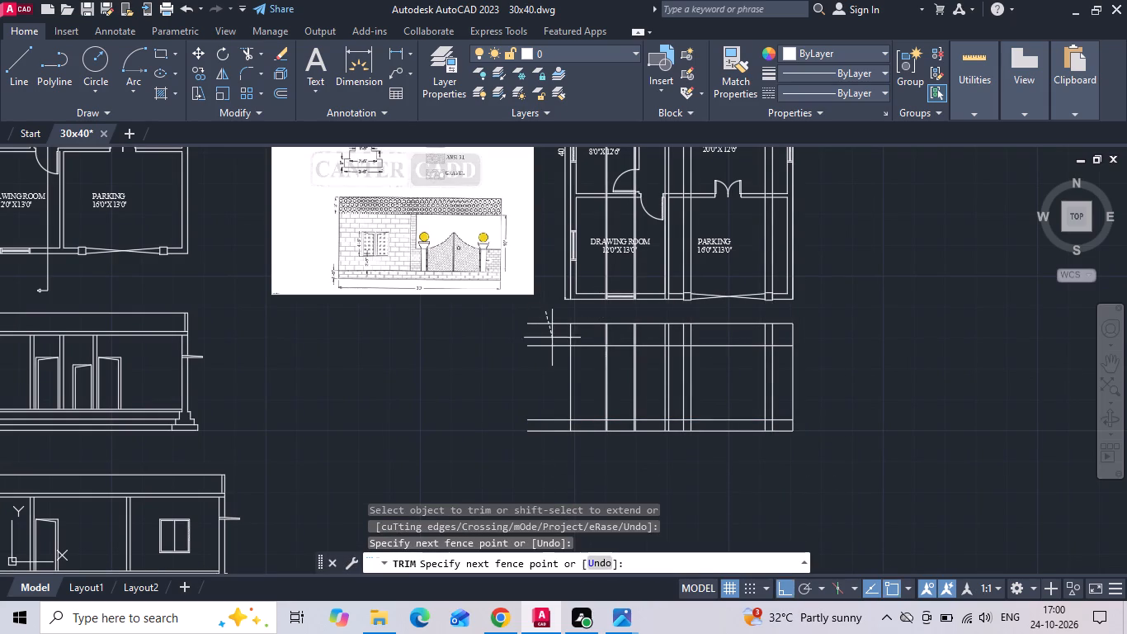
left_click_drag(553, 356, 575, 468)
Trim the inner vertical projection lines out of the front elevation's parapet band.
left_click(594, 335)
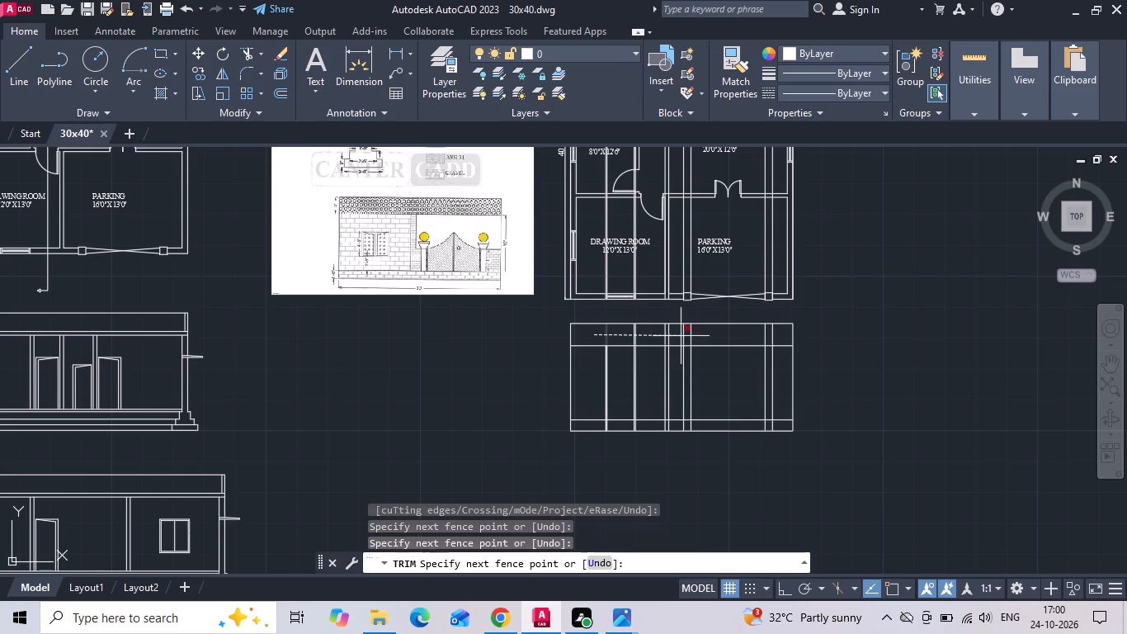
left_click(776, 332)
scroll(734, 497, "down", 2)
key("Escape")
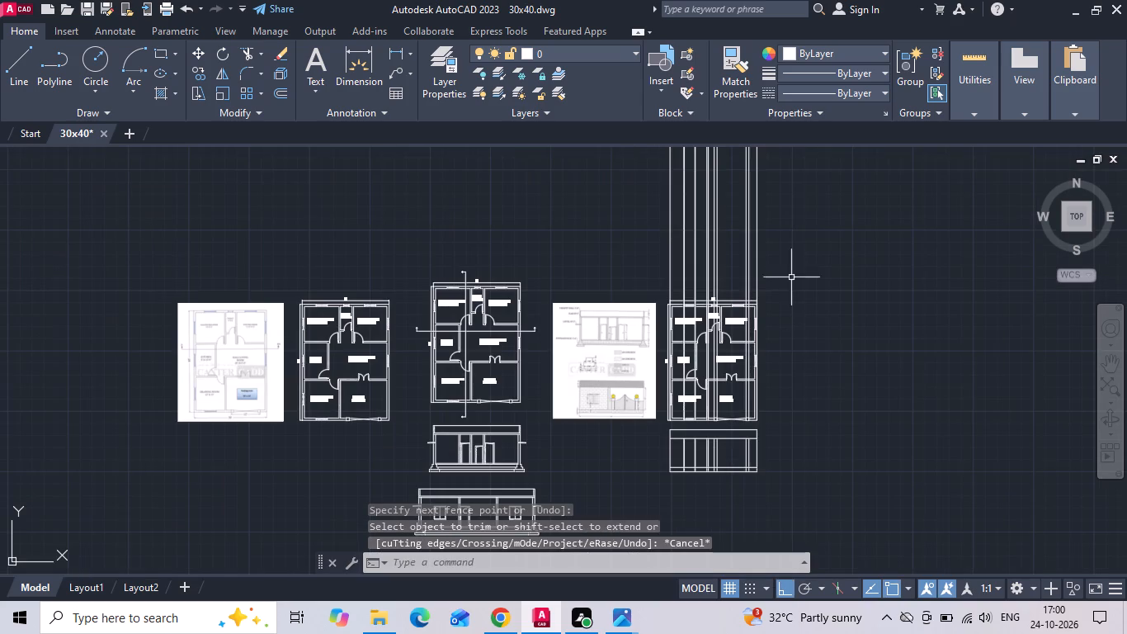
Delete the leftover vertical projection lines running through and above the last plan.
left_click_drag(790, 198, 779, 196)
left_click(628, 198)
key("Delete")
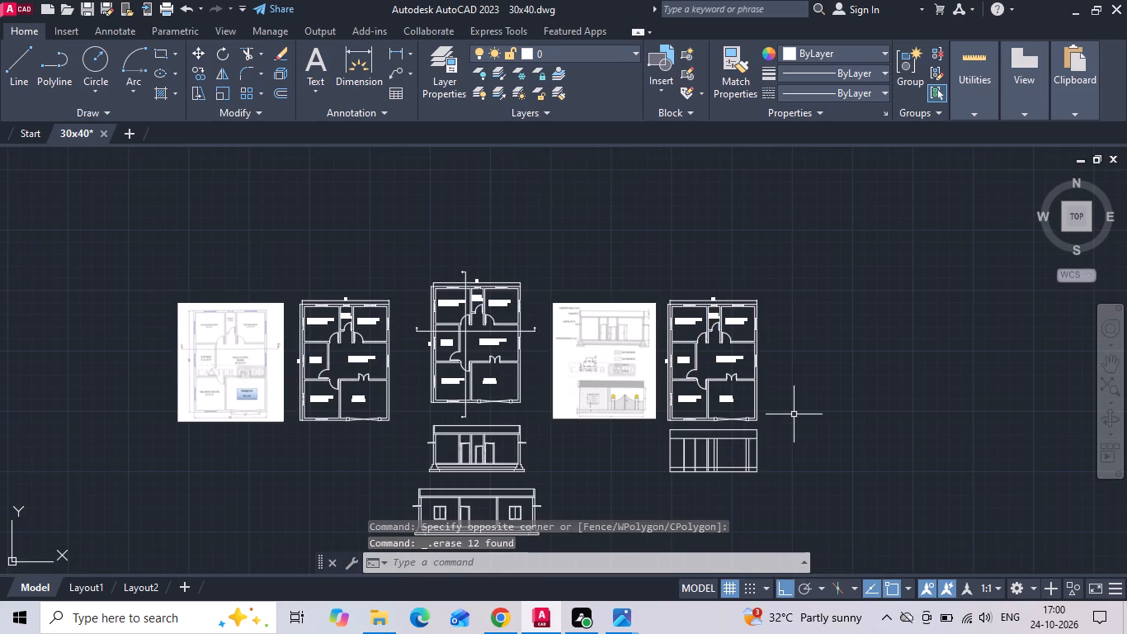
Save the drawing.
key("ctrl+s")
key("ctrl+s")
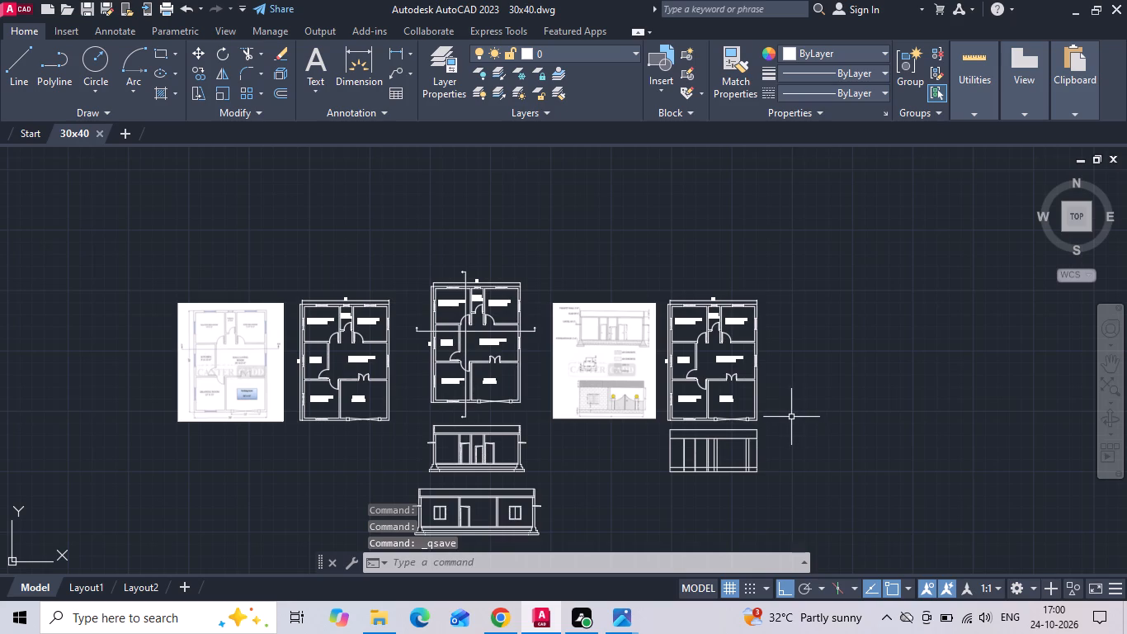
Trim the inner vertical lines out of the front elevation's plinth band.
scroll(798, 411, "up", 1)
scroll(693, 498, "up", 1)
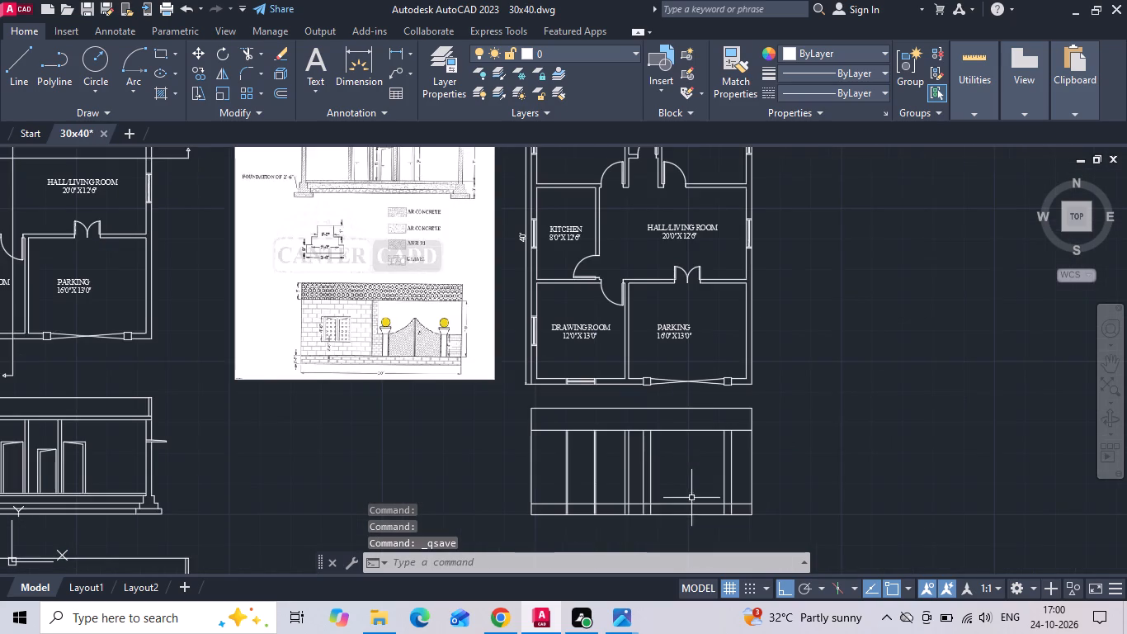
middle_click_drag(667, 475, 649, 447)
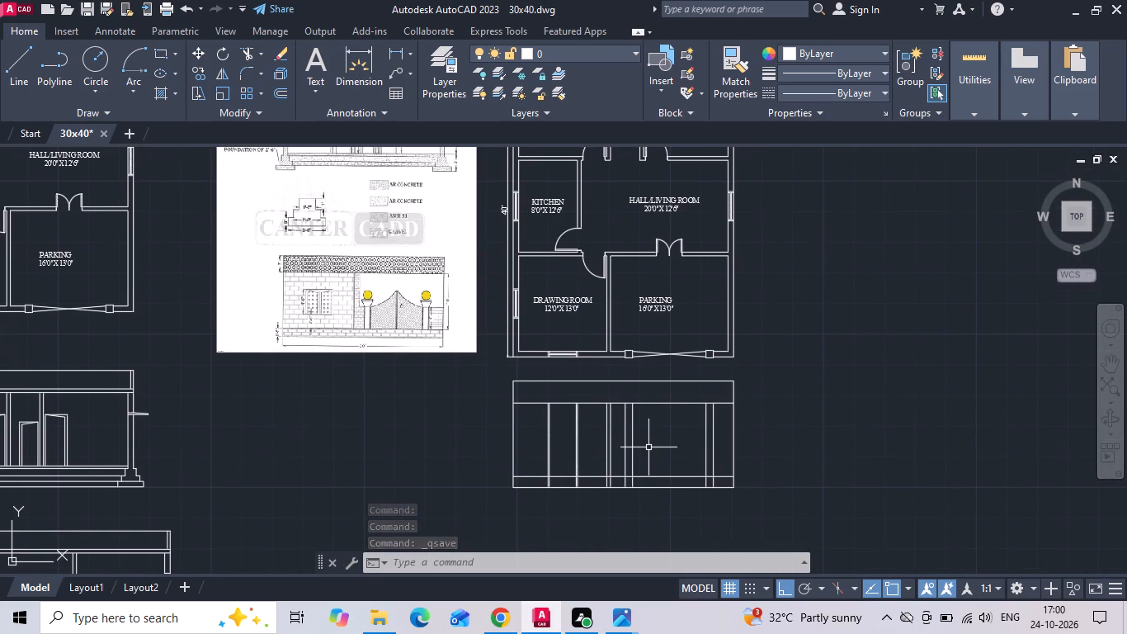
type("TR")
key("space")
key("space")
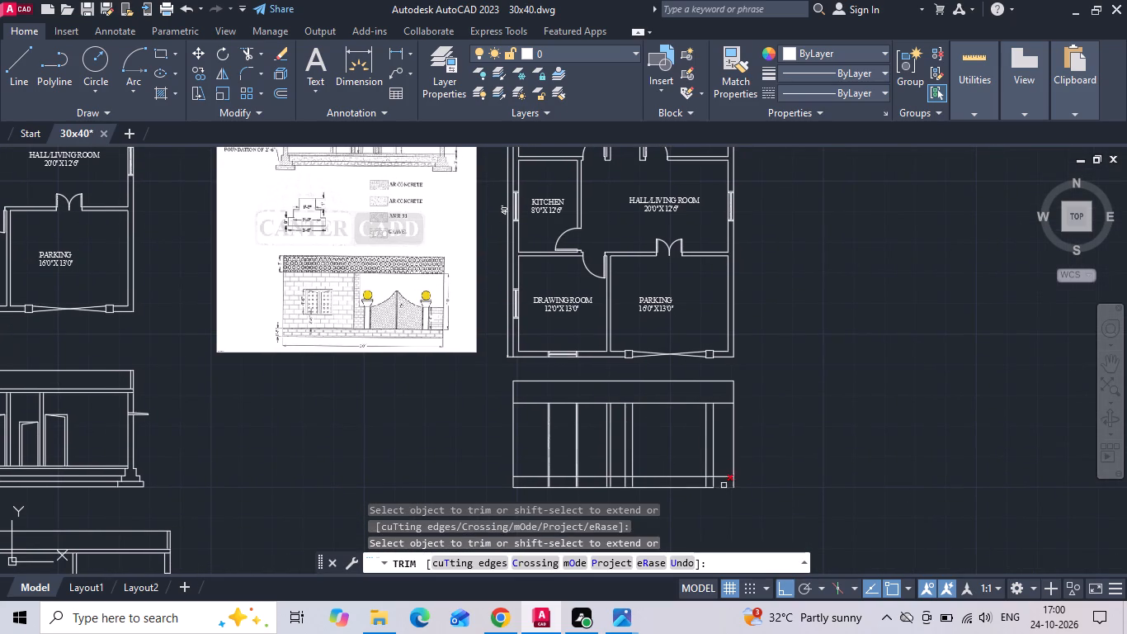
left_click(722, 480)
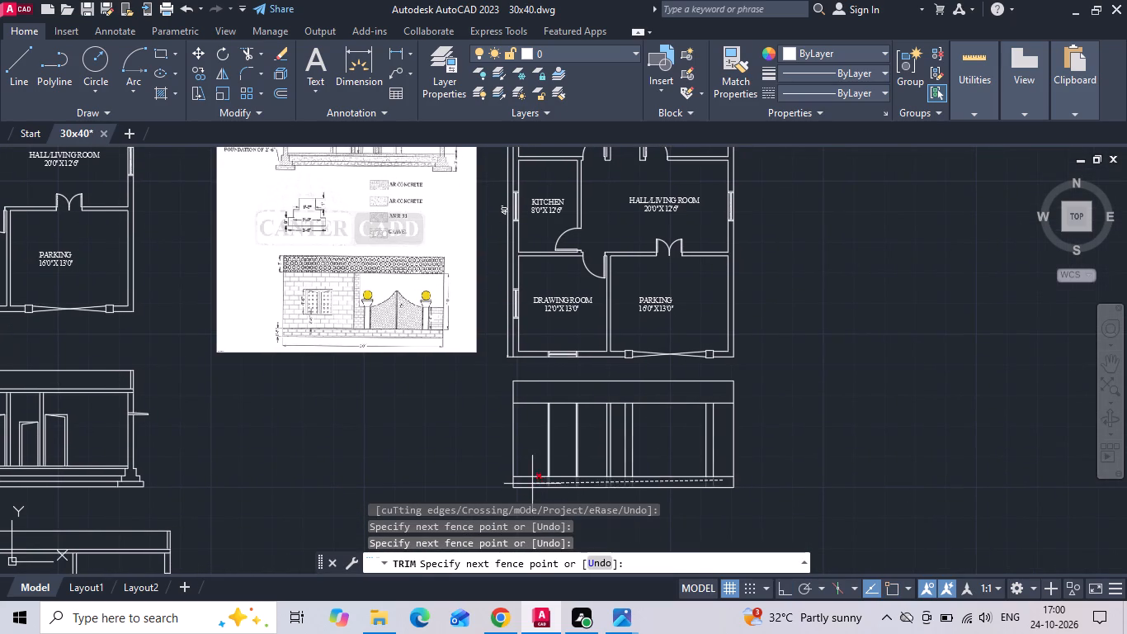
left_click(532, 483)
key("Escape")
Move the whole front elevation outline from beneath the plan to just below the reference elevation image.
left_click_drag(742, 376, 744, 395)
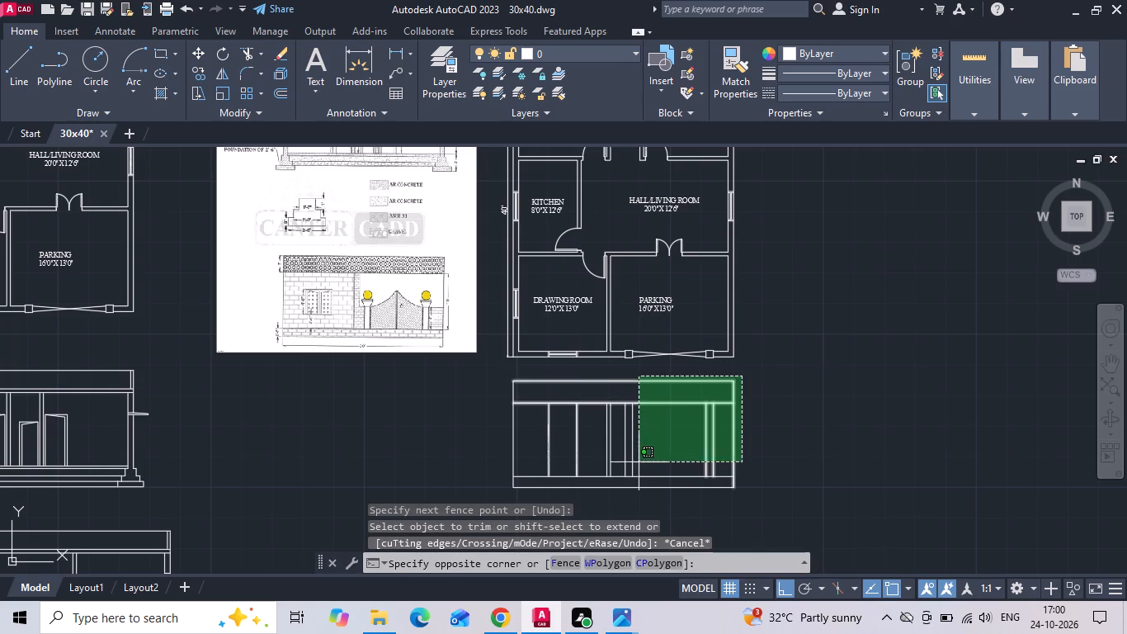
middle_click_drag(631, 465, 642, 451)
left_click(460, 496)
right_click(460, 494)
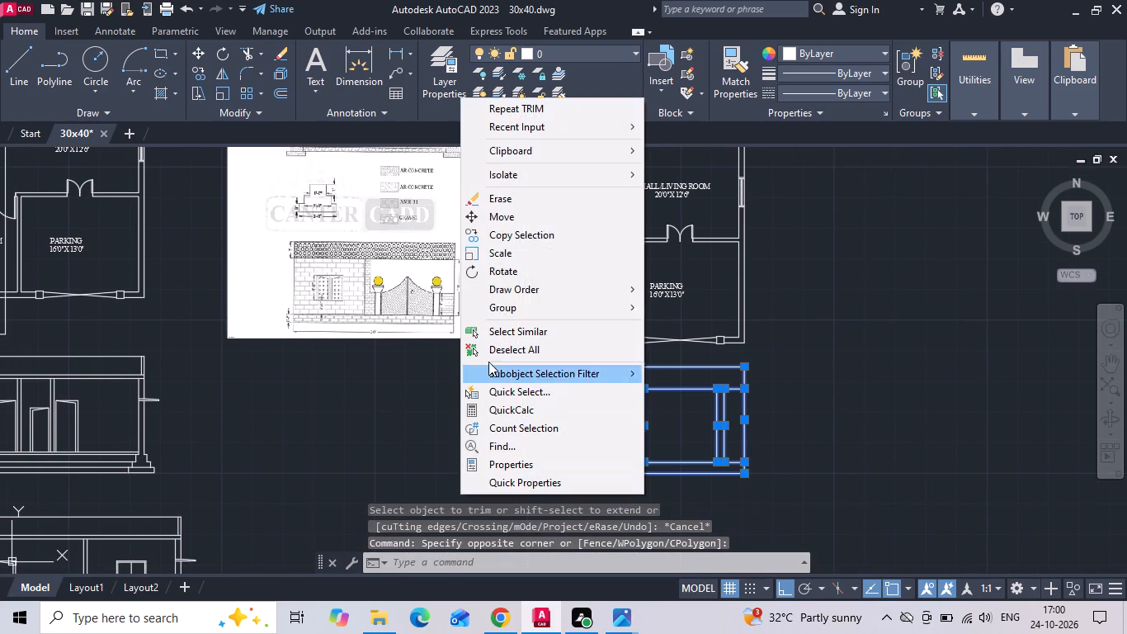
left_click(513, 220)
left_click_drag(875, 379, 853, 378)
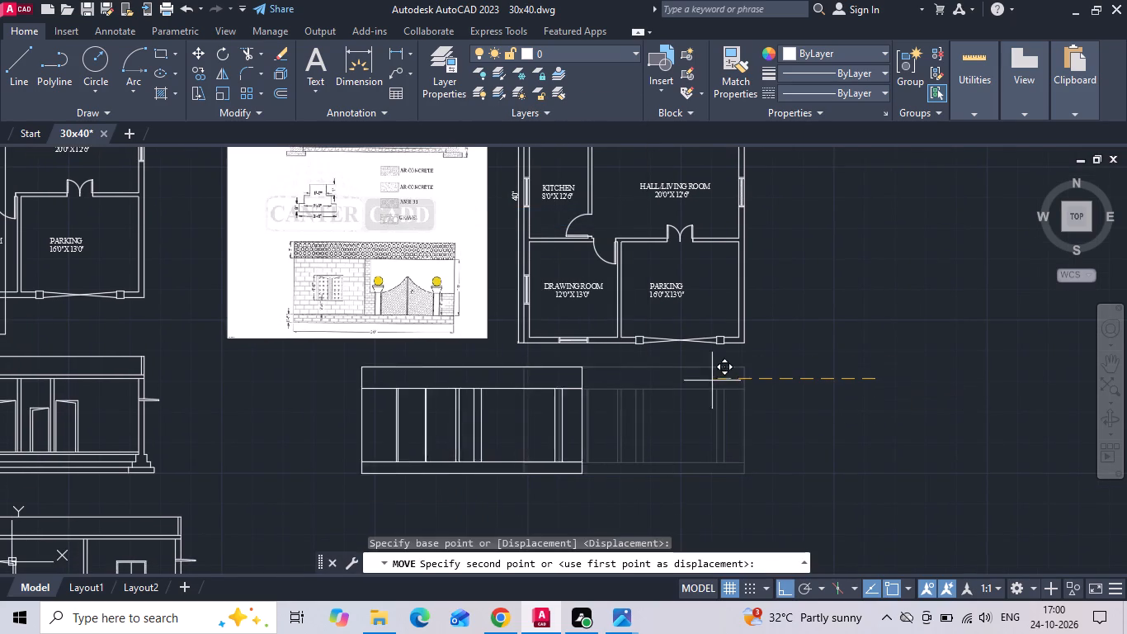
left_click(601, 371)
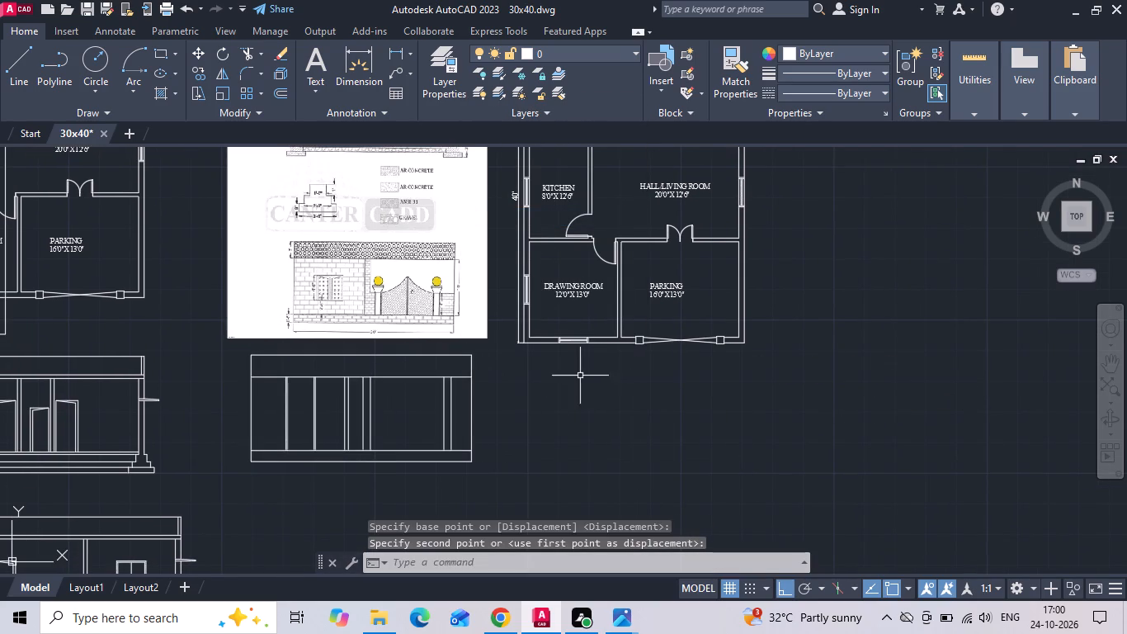
Offset the plinth's top line 2'6" upward to set the front window's sill height.
middle_click_drag(399, 377, 592, 361)
scroll(551, 283, "up", 2)
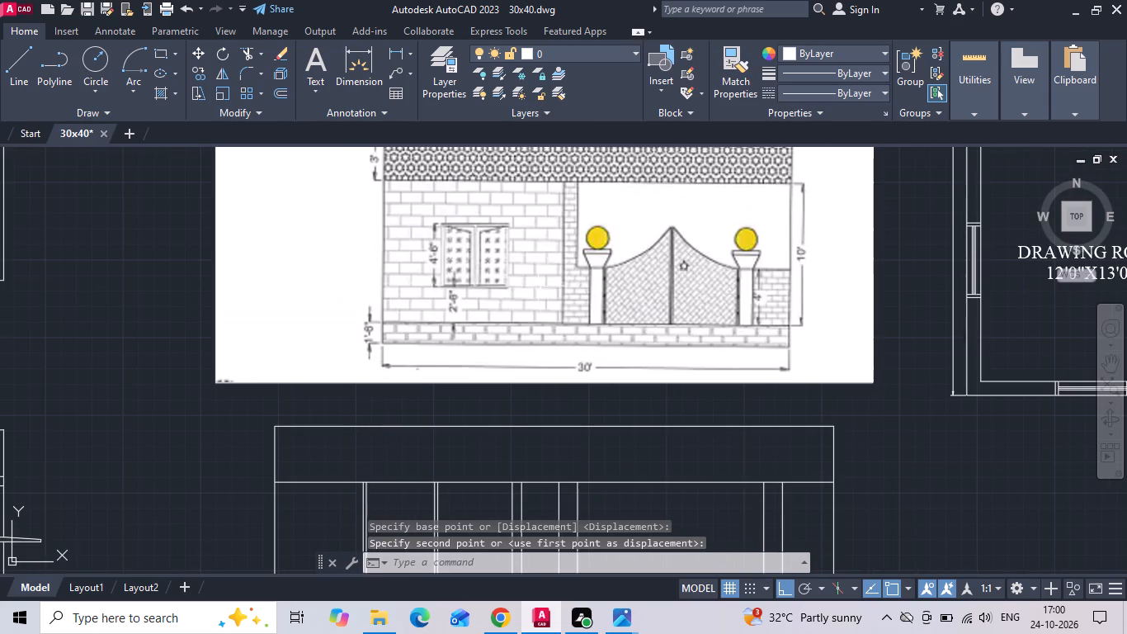
scroll(540, 352, "down", 1)
middle_click_drag(441, 385, 446, 356)
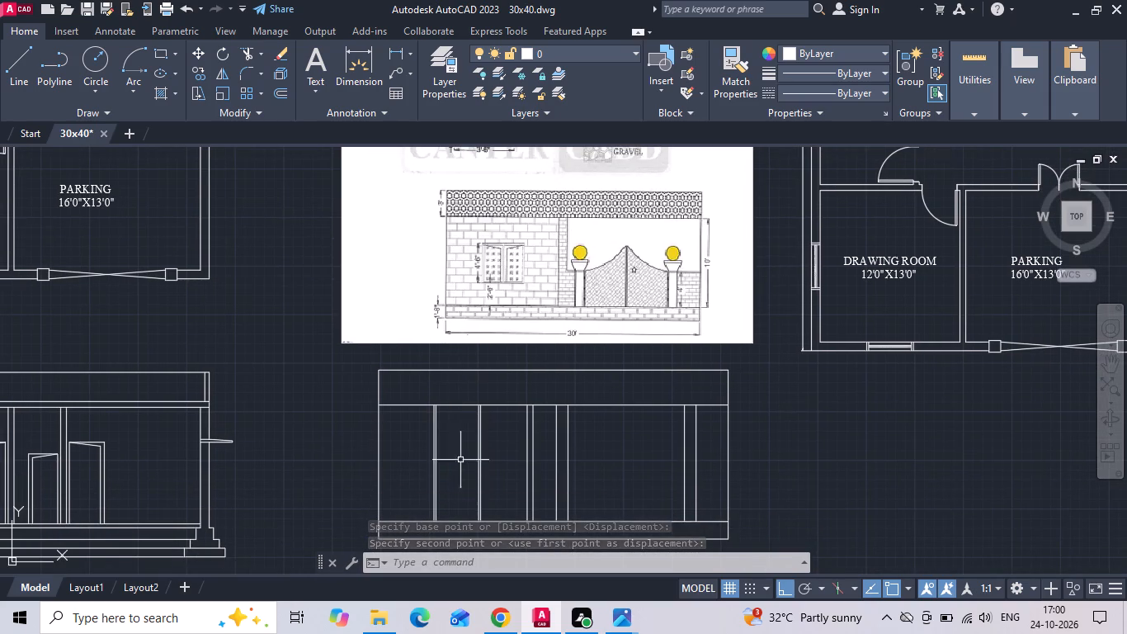
middle_click_drag(447, 494, 450, 467)
type("O 2")
key("apostrophe")
type("6")
key("space")
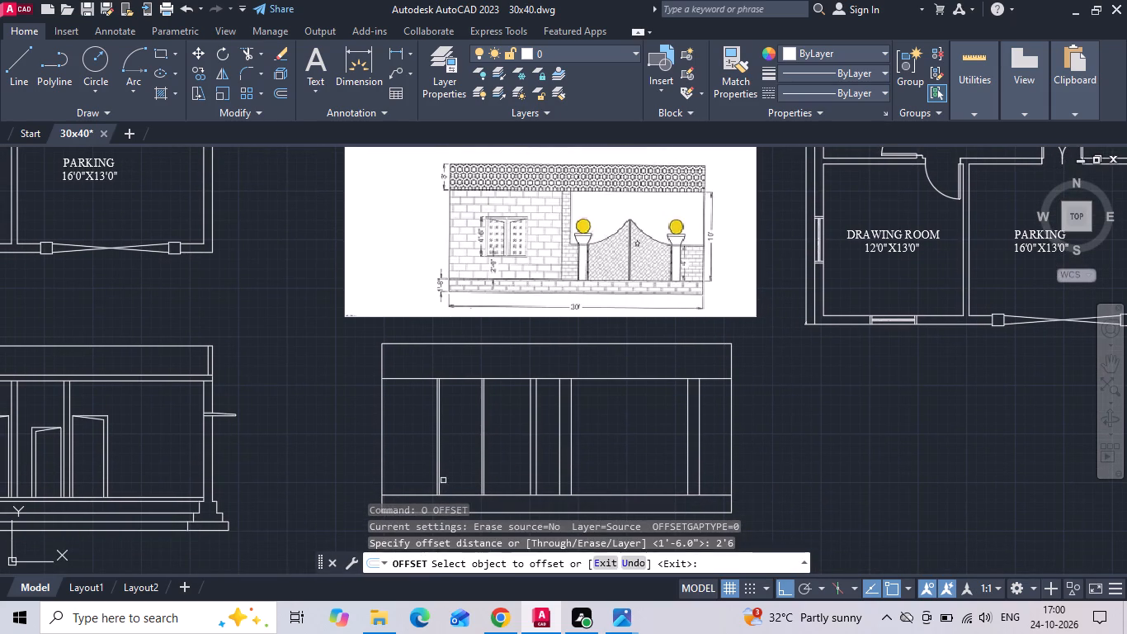
left_click_drag(448, 496, 453, 484)
left_click(458, 453)
key("Escape")
Offset the window sill line 4'6" upward to set the window's head height.
key("o")
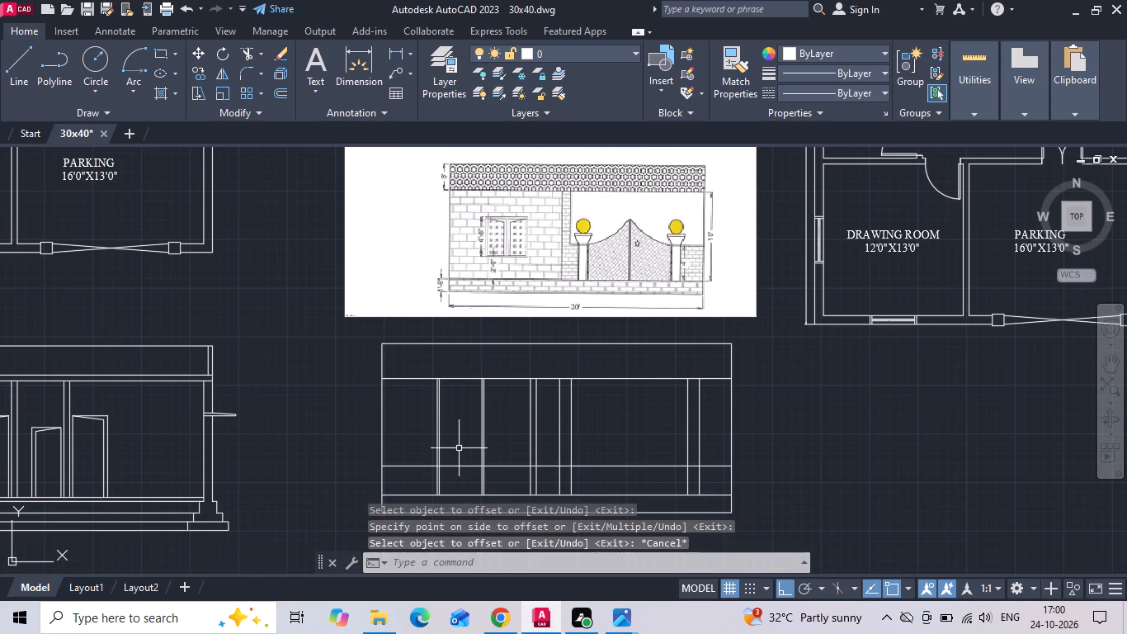
key("space")
type("4'")
type("6")
key("space")
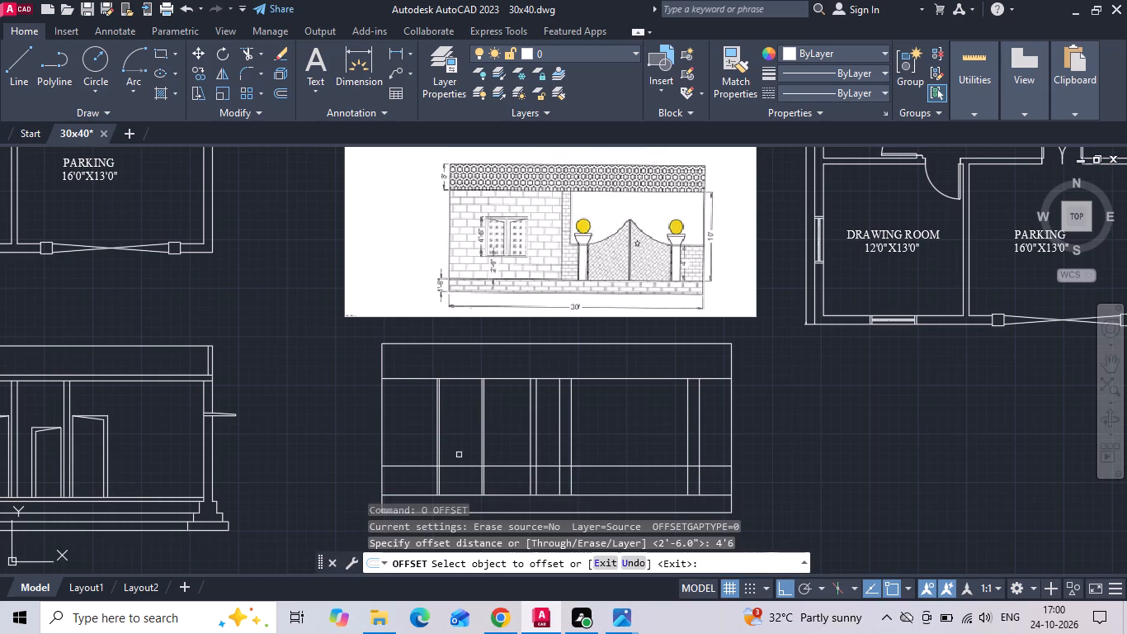
left_click_drag(459, 465, 462, 433)
left_click(466, 402)
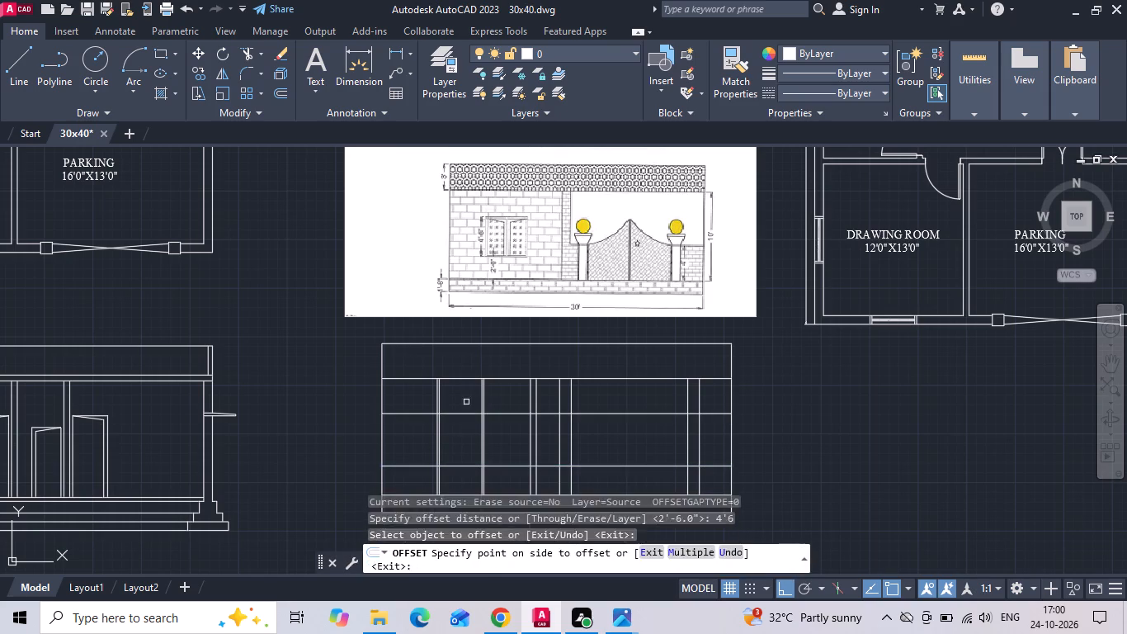
key("Escape")
Trim the sill, head and vertical lines around the drawing room window, leaving only the closed window opening.
type("TR")
key("space")
key("space")
middle_click_drag(437, 440, 457, 397)
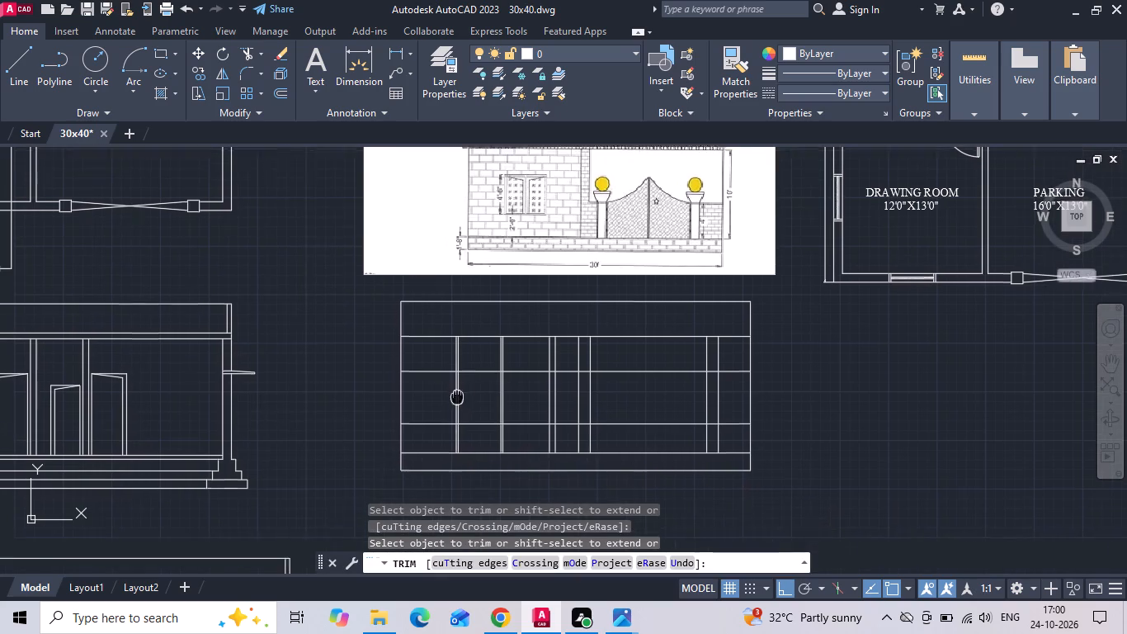
left_click(424, 366)
left_click(426, 437)
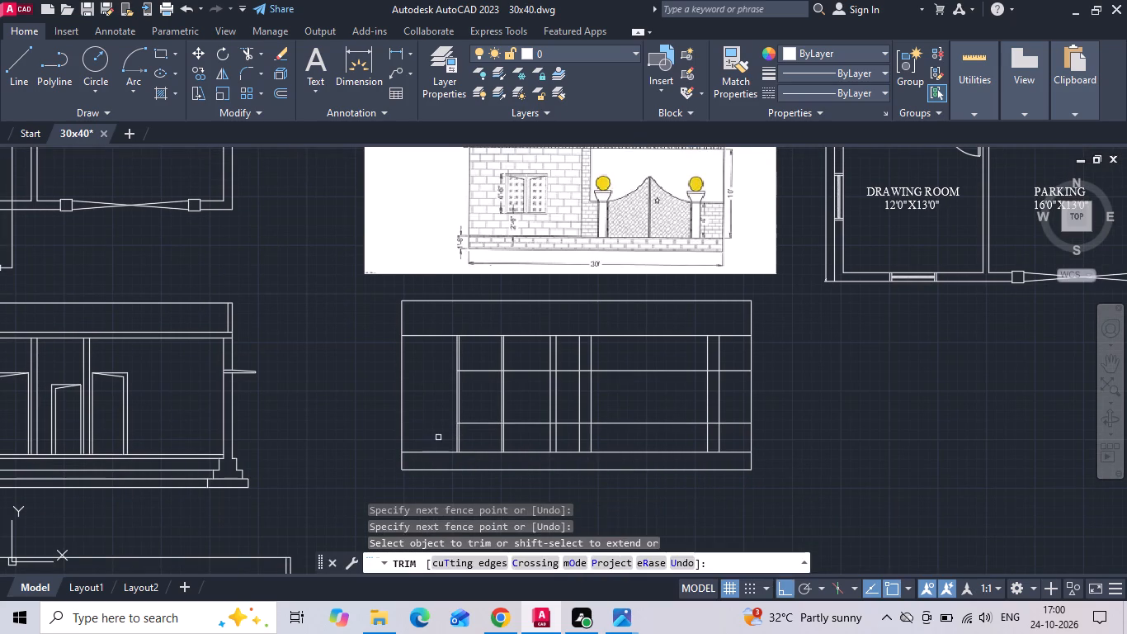
left_click(441, 438)
left_click(521, 439)
left_click_drag(522, 431, 516, 366)
left_click_drag(514, 356, 432, 355)
key("Escape")
Delete the two leftover horizontal sill and head lines across the parking side of the elevation.
left_click_drag(644, 365, 633, 418)
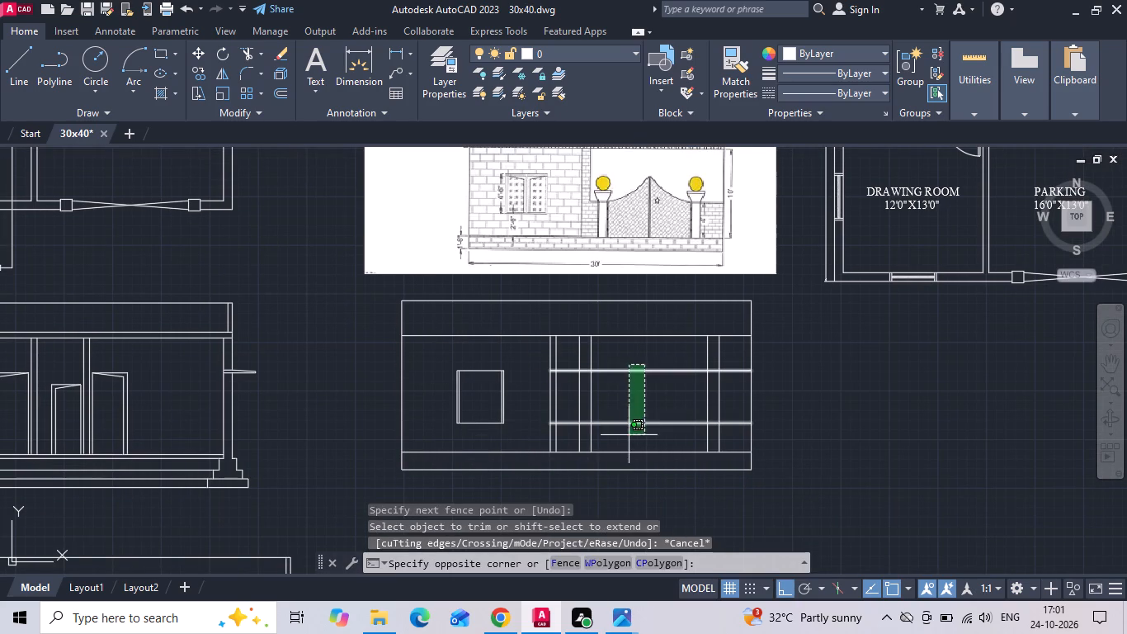
left_click(628, 437)
key("Delete")
Offset the window's top and bottom lines 2" inward to form the horizontal frame members.
scroll(454, 362, "up", 1)
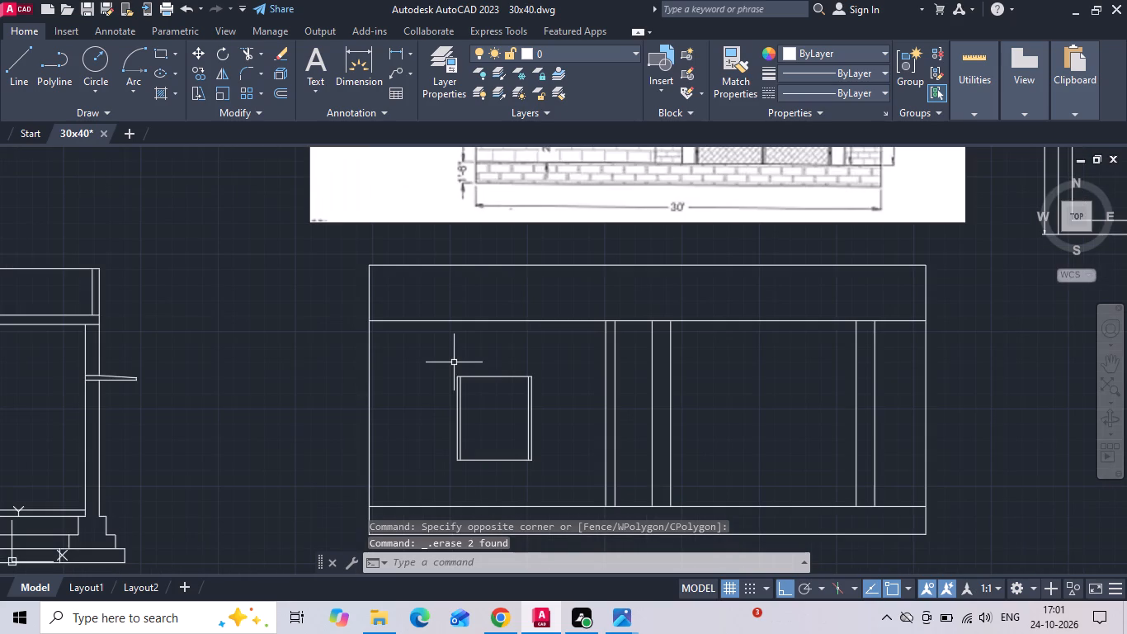
middle_click_drag(489, 392, 523, 452)
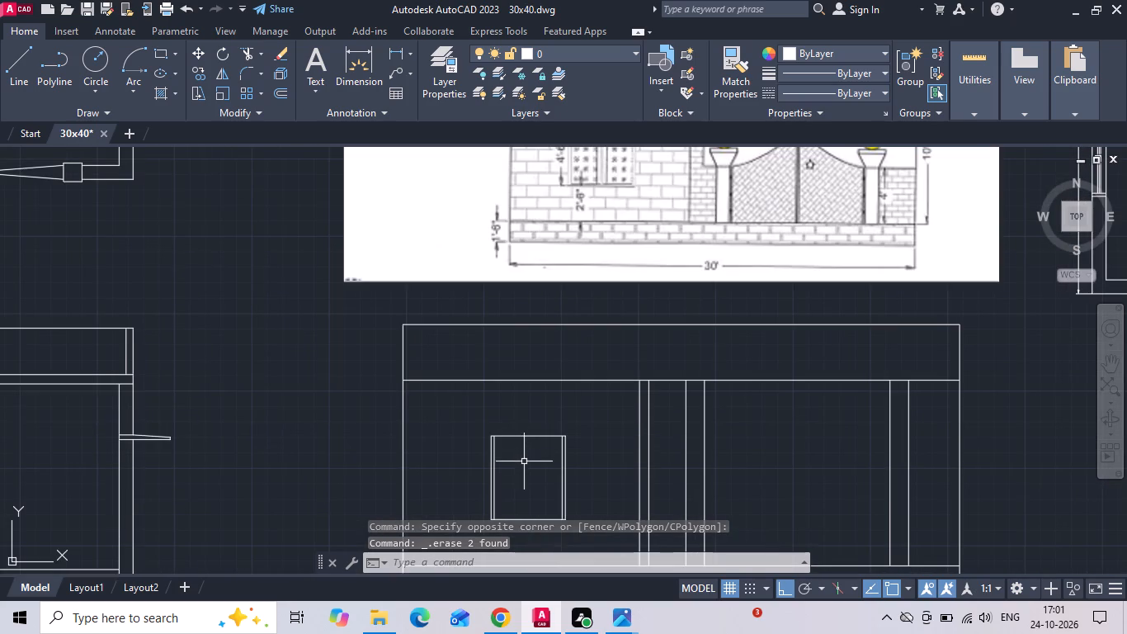
middle_click_drag(526, 465, 525, 490)
type("O 2")
key("space")
left_click(513, 463)
left_click(509, 488)
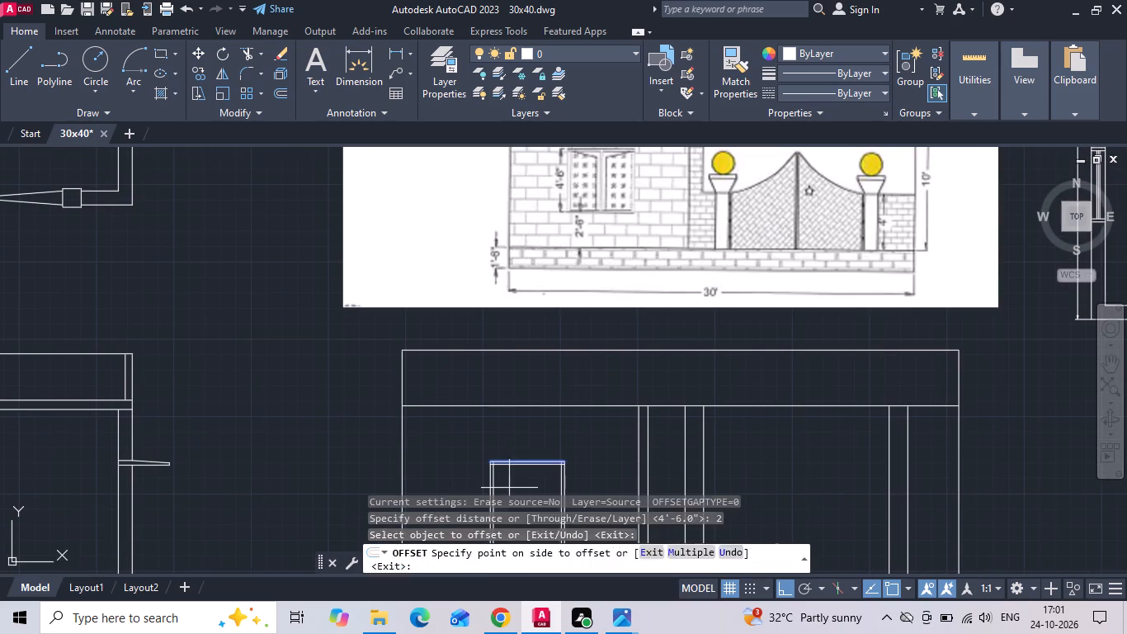
middle_click_drag(516, 481, 525, 428)
left_click(520, 493)
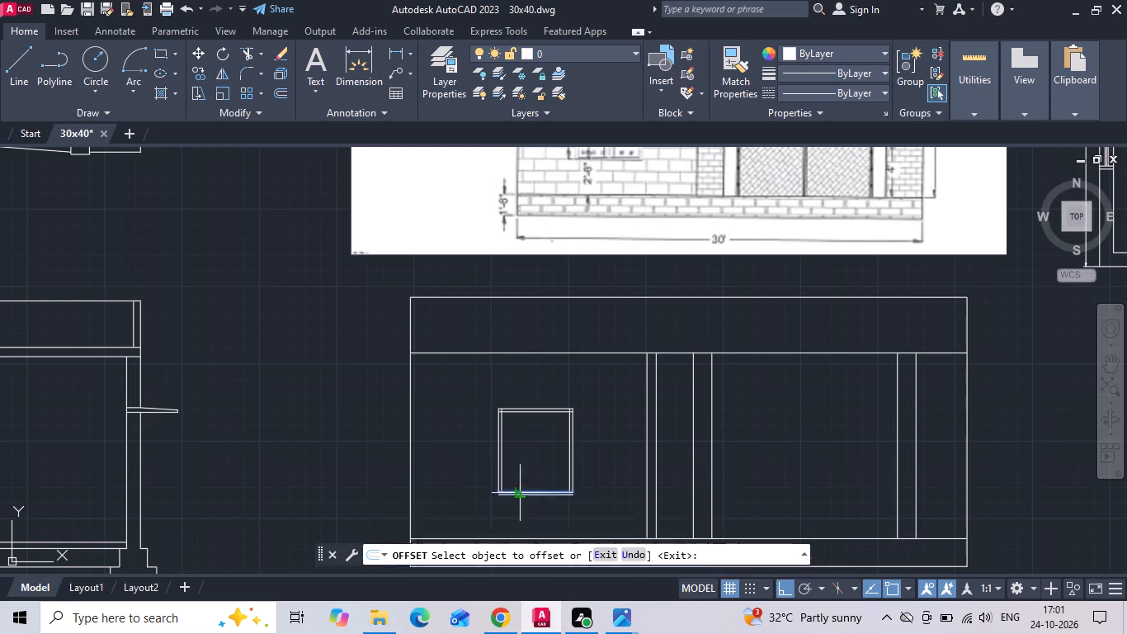
left_click(527, 452)
key("Escape")
Fillet the four inner corners of the window frame with zero radius so the inner lines form a closed rectangle.
type("F")
key("space")
scroll(512, 504, "up", 3)
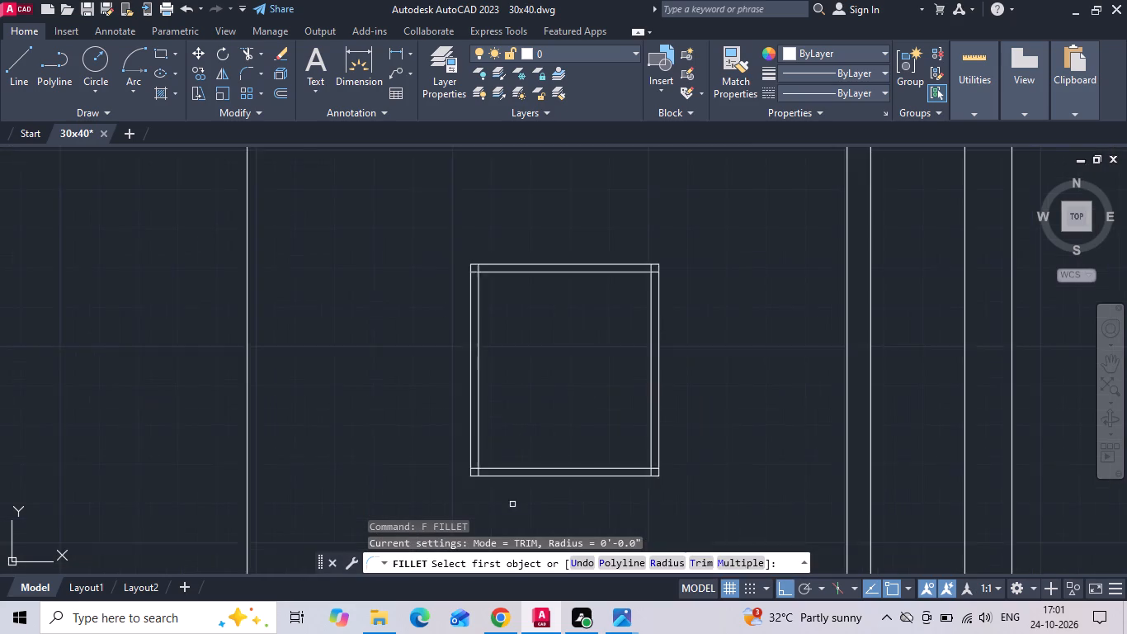
left_click(455, 420)
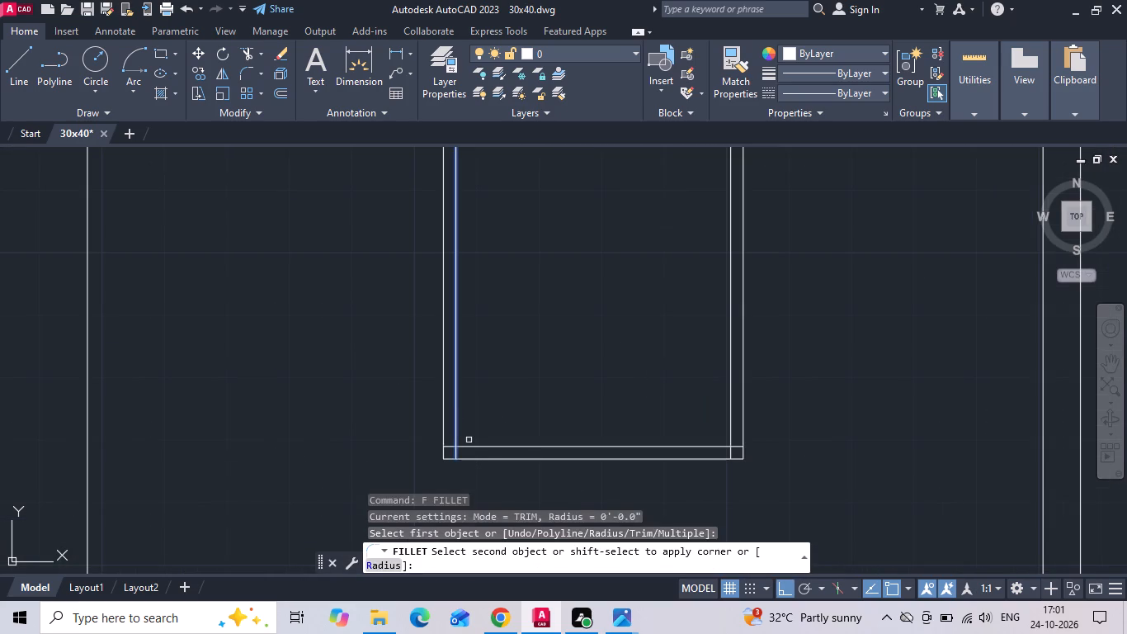
left_click(471, 448)
key("space")
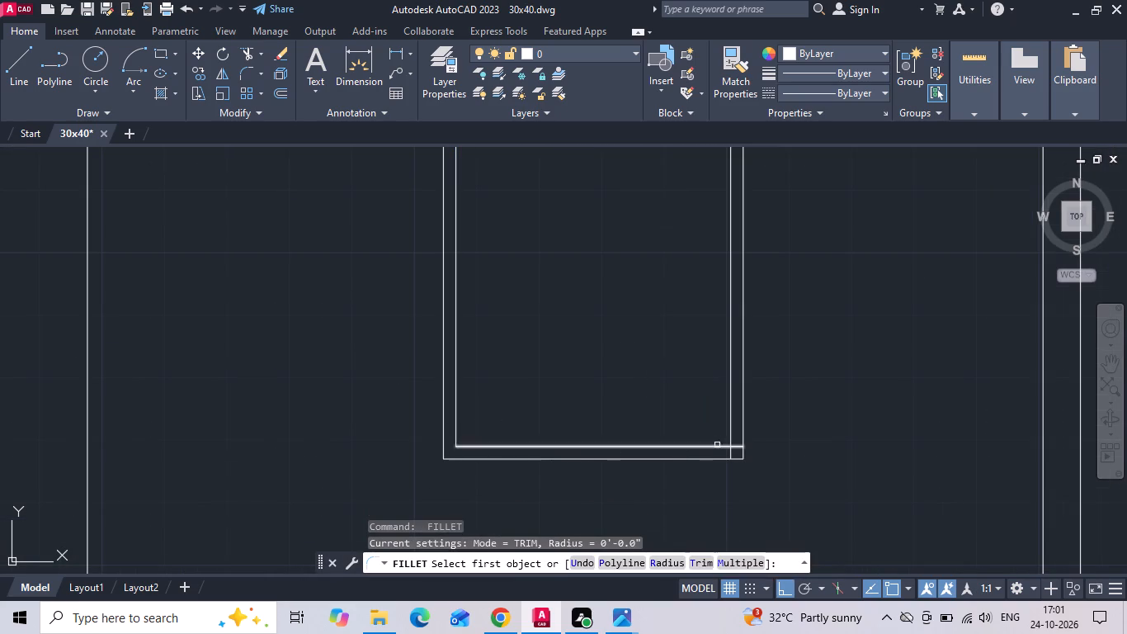
left_click(717, 446)
left_click(731, 417)
middle_click_drag(696, 319, 672, 465)
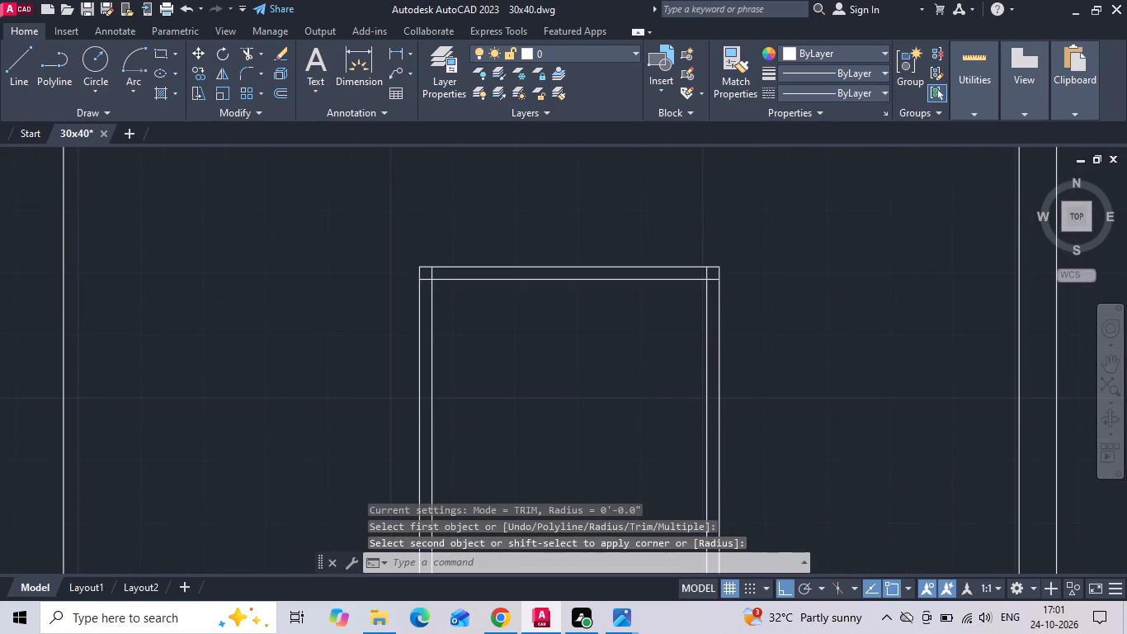
key("space")
left_click(690, 281)
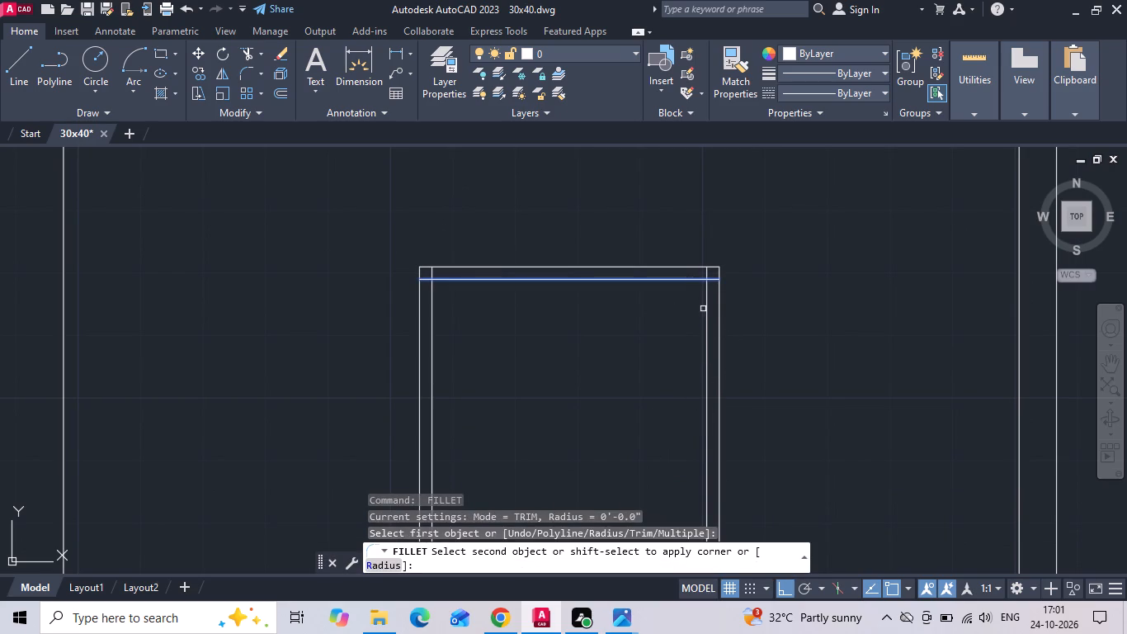
left_click(706, 316)
key("space")
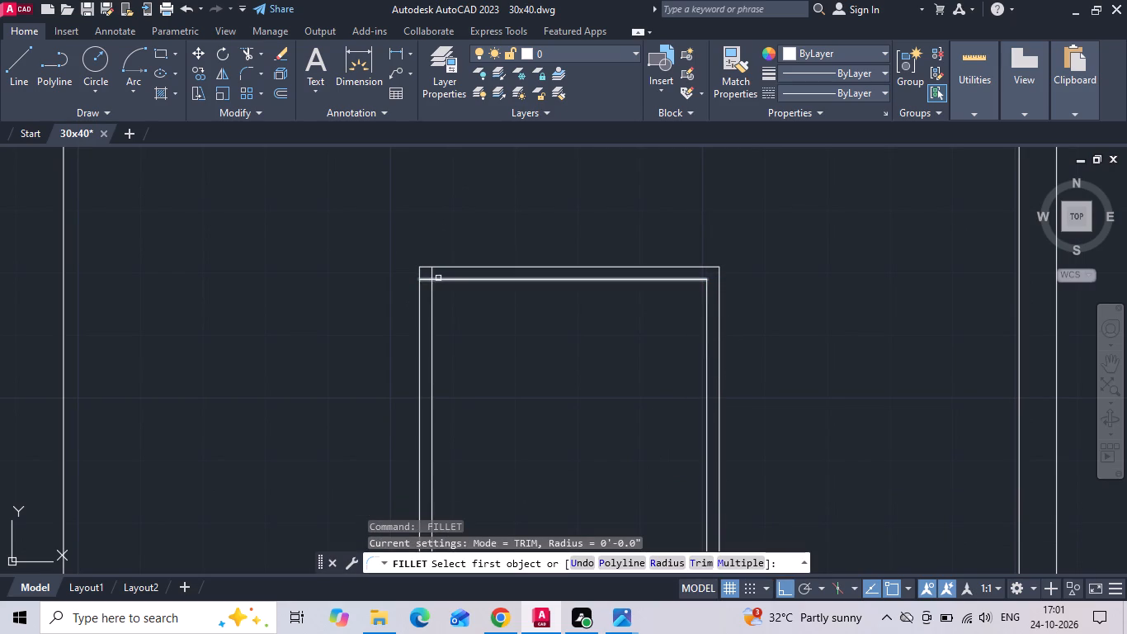
left_click(438, 278)
left_click(432, 296)
scroll(504, 410, "down", 3)
middle_click_drag(504, 339, 504, 390)
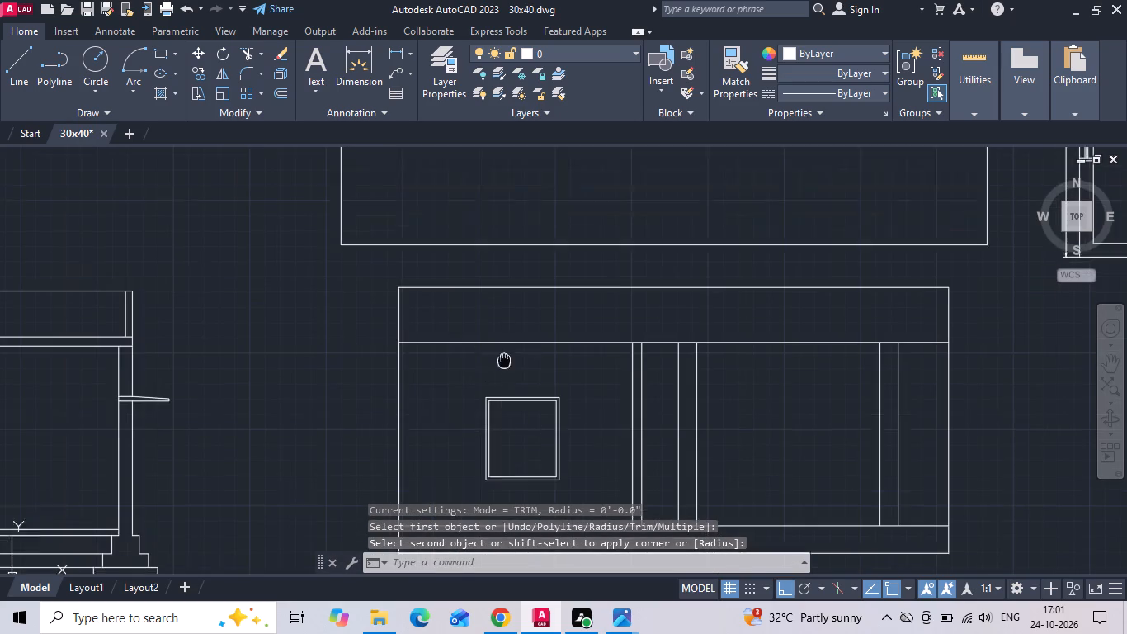
middle_click_drag(504, 390, 493, 475)
key("Escape")
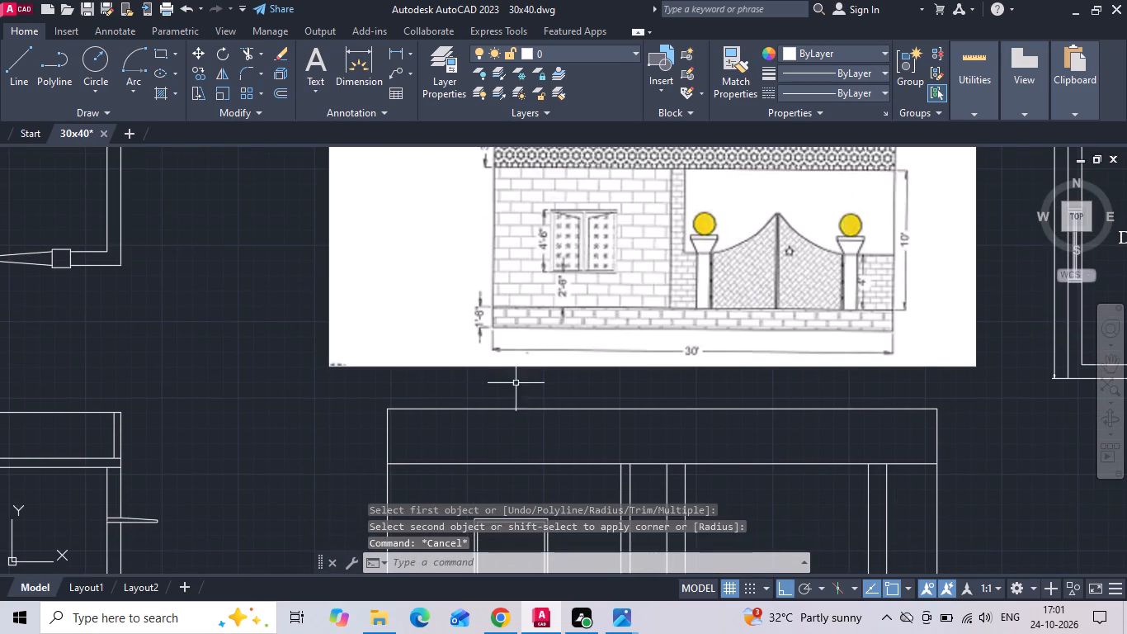
Draw a vertical centre line inside the window from the midpoint of the inner head line to the inner sill line.
scroll(531, 304, "down", 1)
scroll(517, 462, "up", 2)
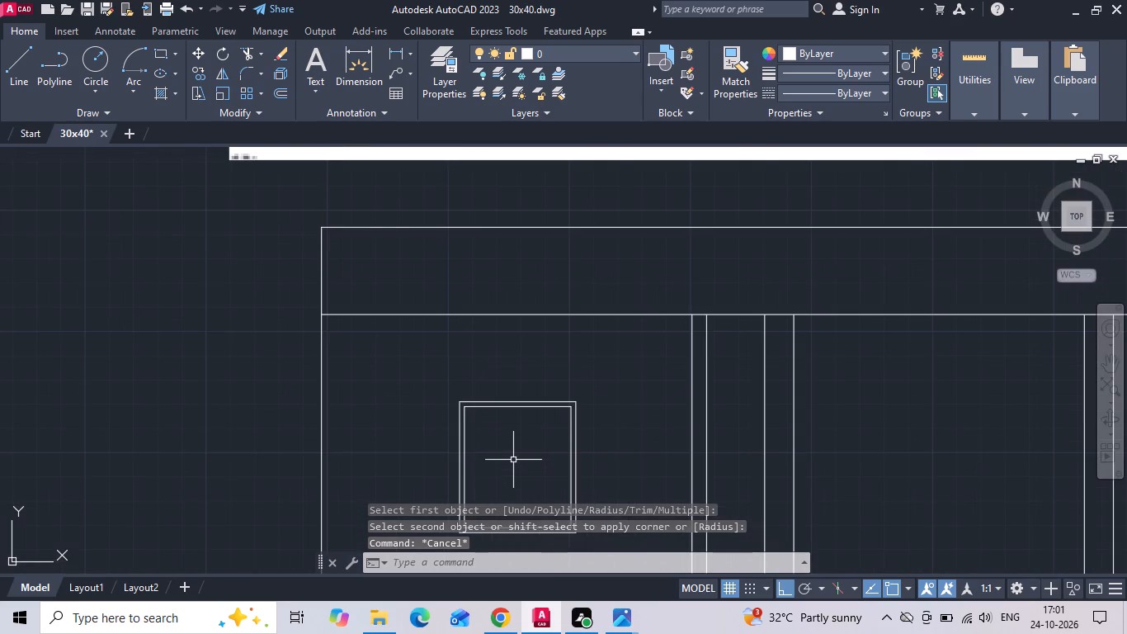
key("l")
key("space")
left_click(521, 405)
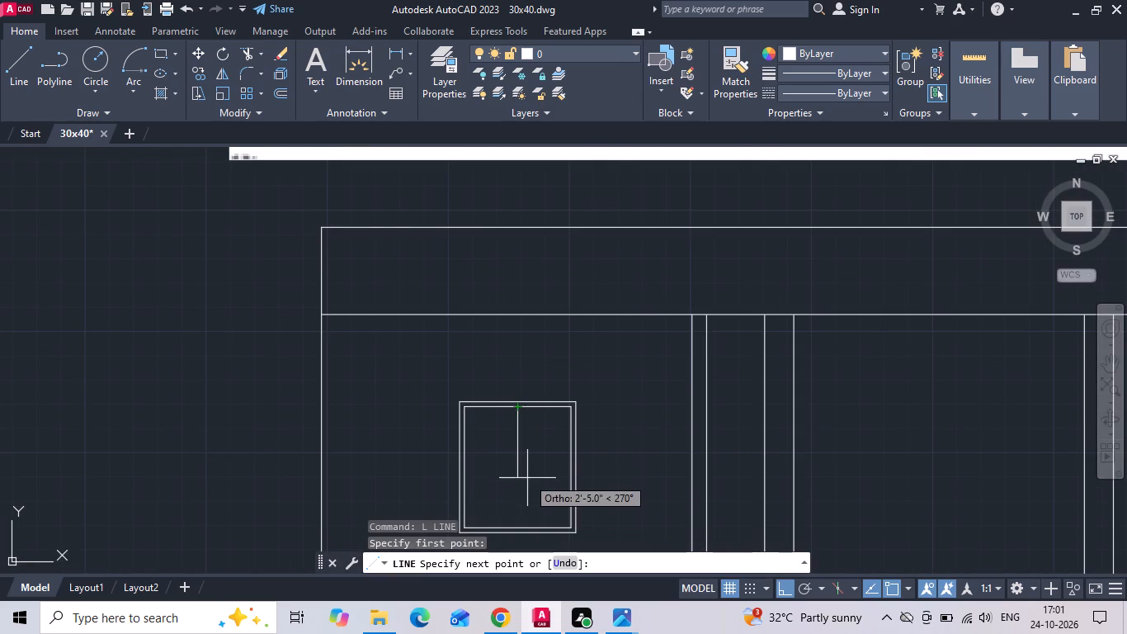
middle_click_drag(527, 478, 545, 371)
scroll(545, 367, "up", 2)
left_click(510, 506)
key("Escape")
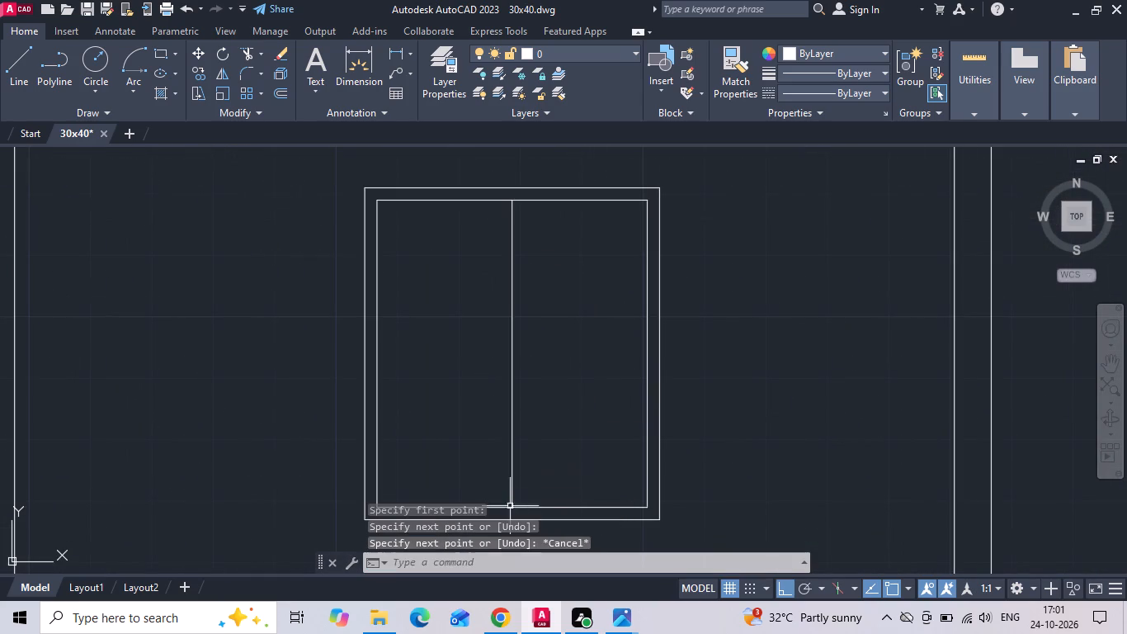
Copy the window's vertical centre line 1" to each side to form the central mullion.
left_click(524, 433)
left_click(478, 412)
right_click(475, 409)
left_click(517, 318)
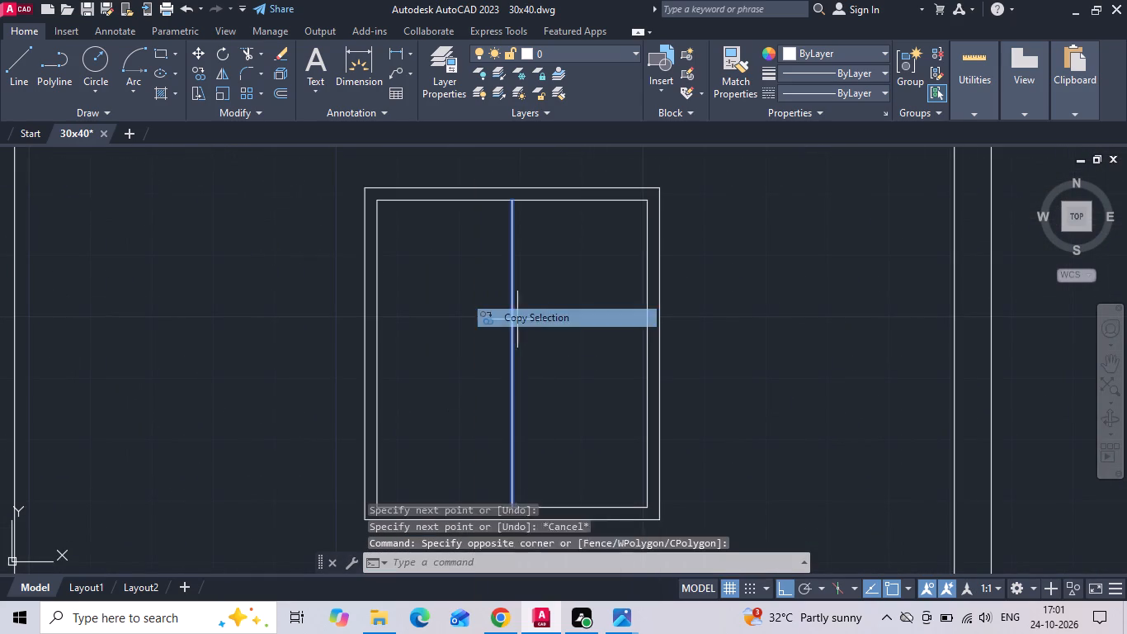
left_click(561, 338)
type("1")
key("space")
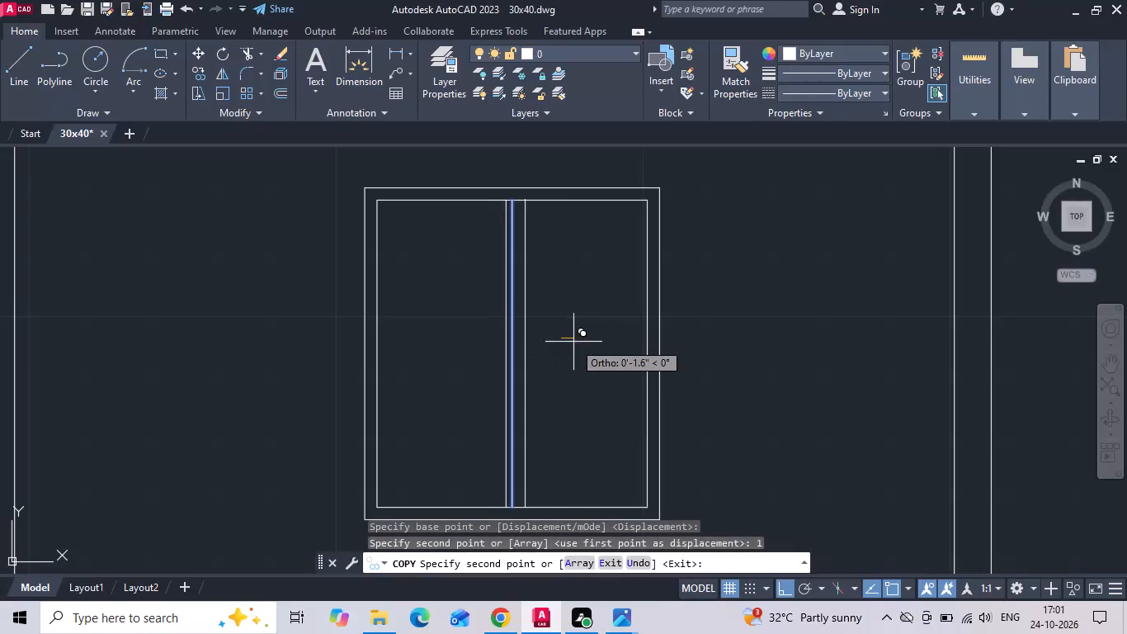
type("1")
key("space")
key("Escape")
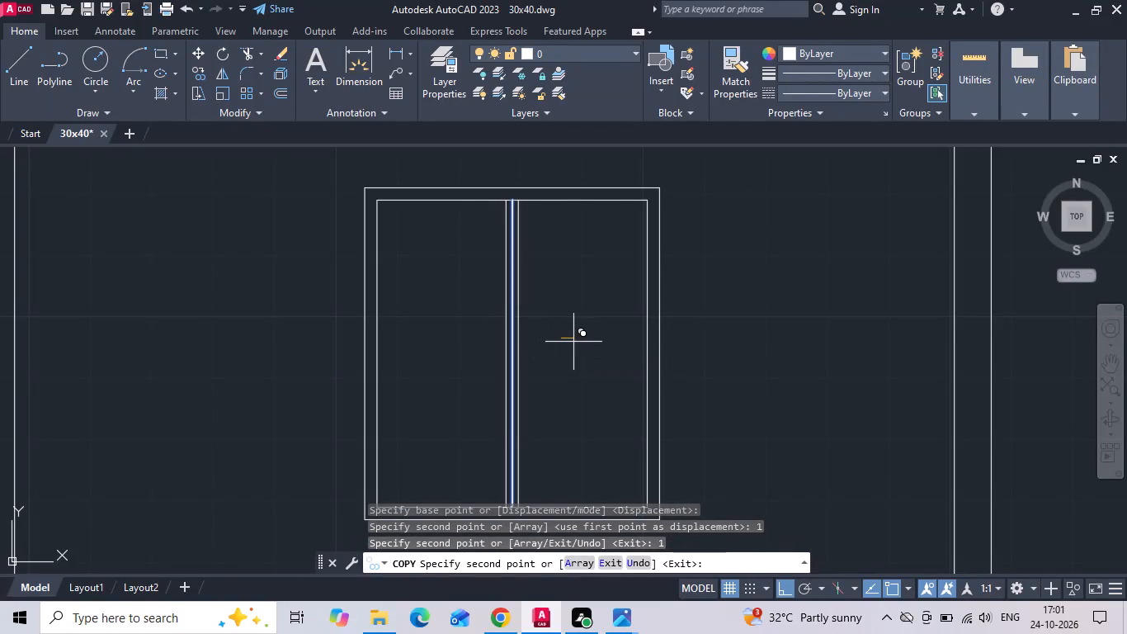
Offset both mullion lines 3" outward and the inner head line 3" downward as guides for the open shutters.
type("O")
key("space")
key("3")
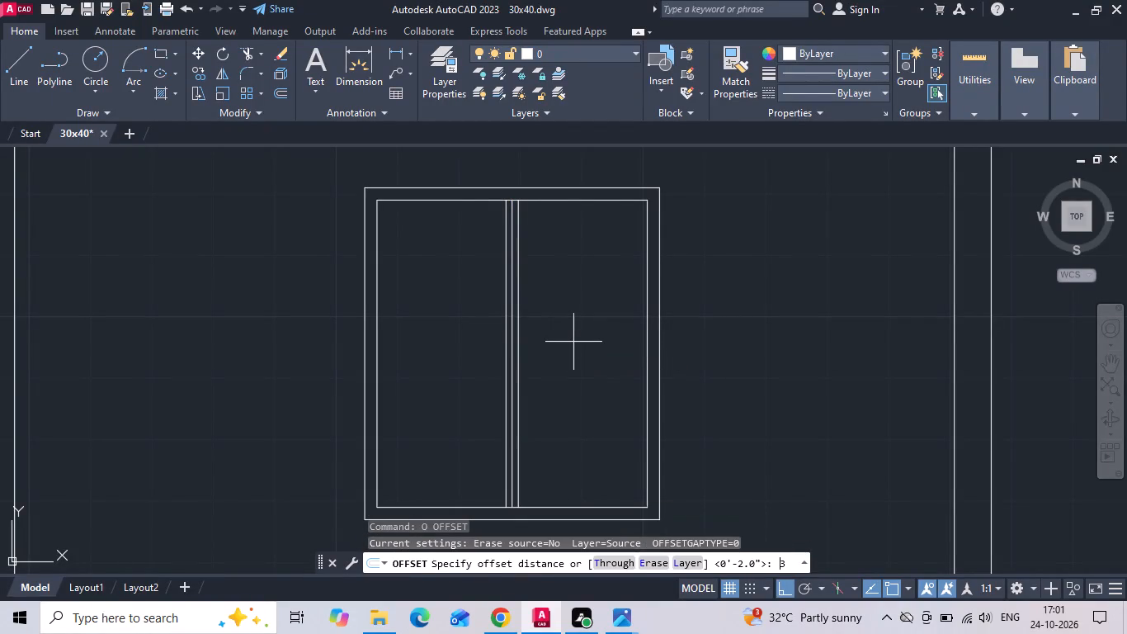
key("Return")
left_click(504, 308)
left_click(470, 311)
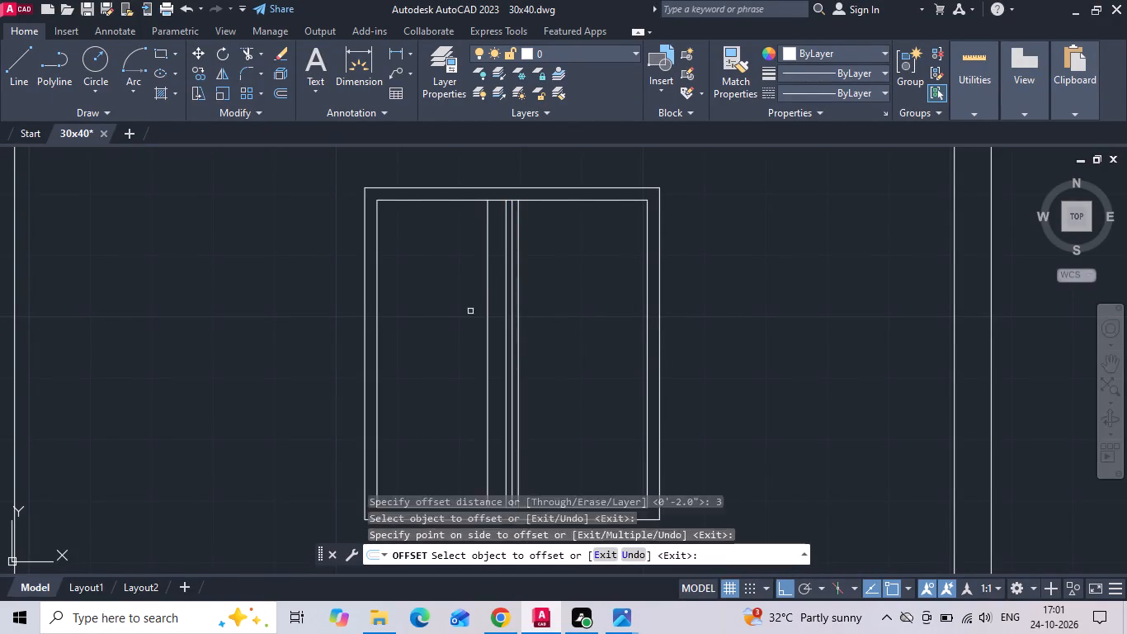
left_click(471, 202)
left_click(459, 272)
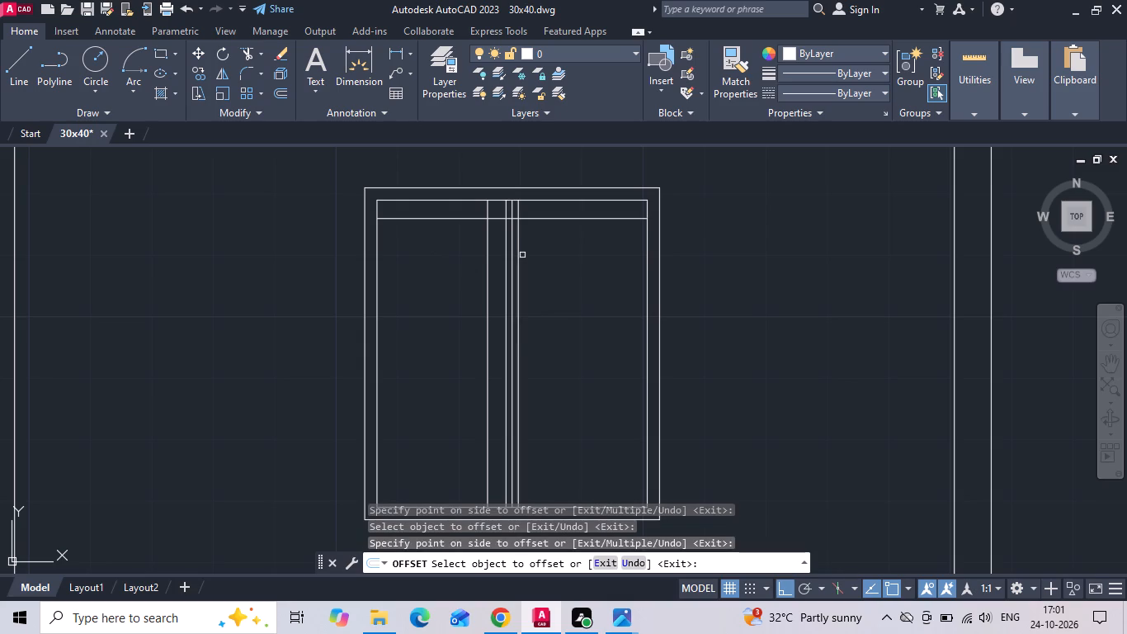
left_click_drag(518, 262, 529, 266)
left_click(582, 252)
key("Escape")
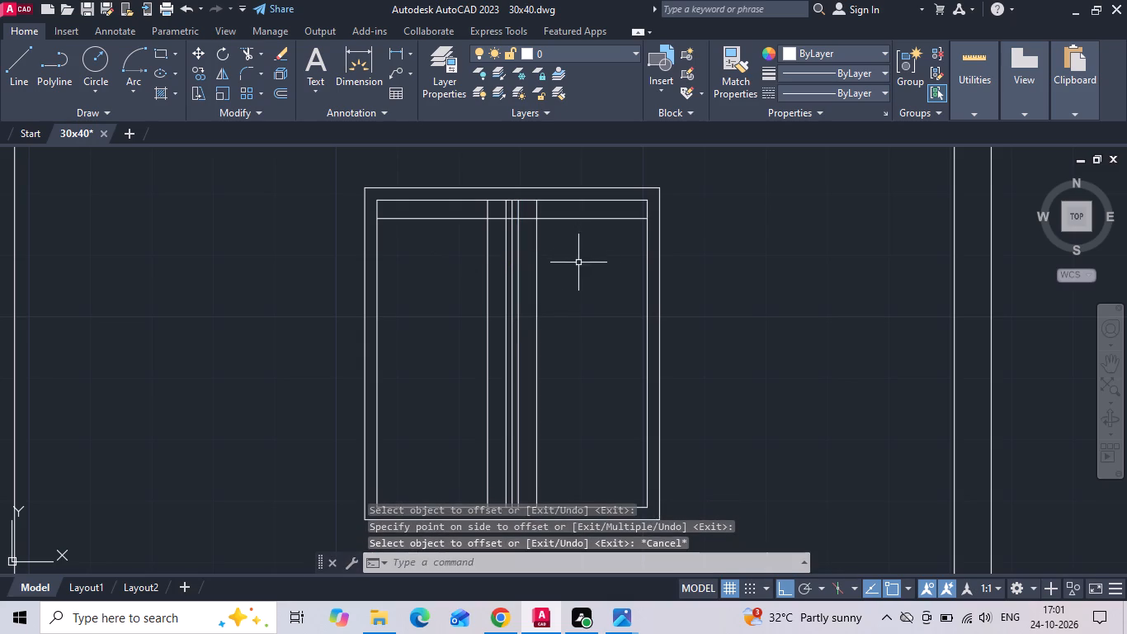
Draw the sloping top edges of both open shutters from the inner frame's upper corners to the 3" guide-line intersections.
scroll(586, 369, "down", 4)
scroll(608, 191, "up", 3)
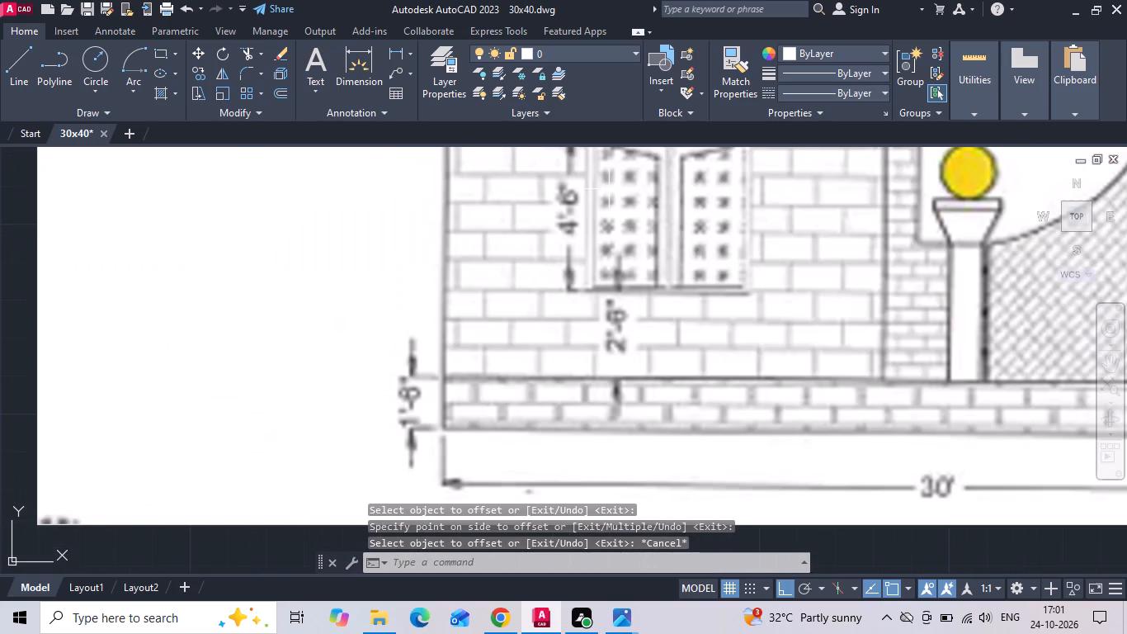
scroll(584, 226, "down", 2)
scroll(580, 237, "up", 1)
scroll(509, 258, "down", 2)
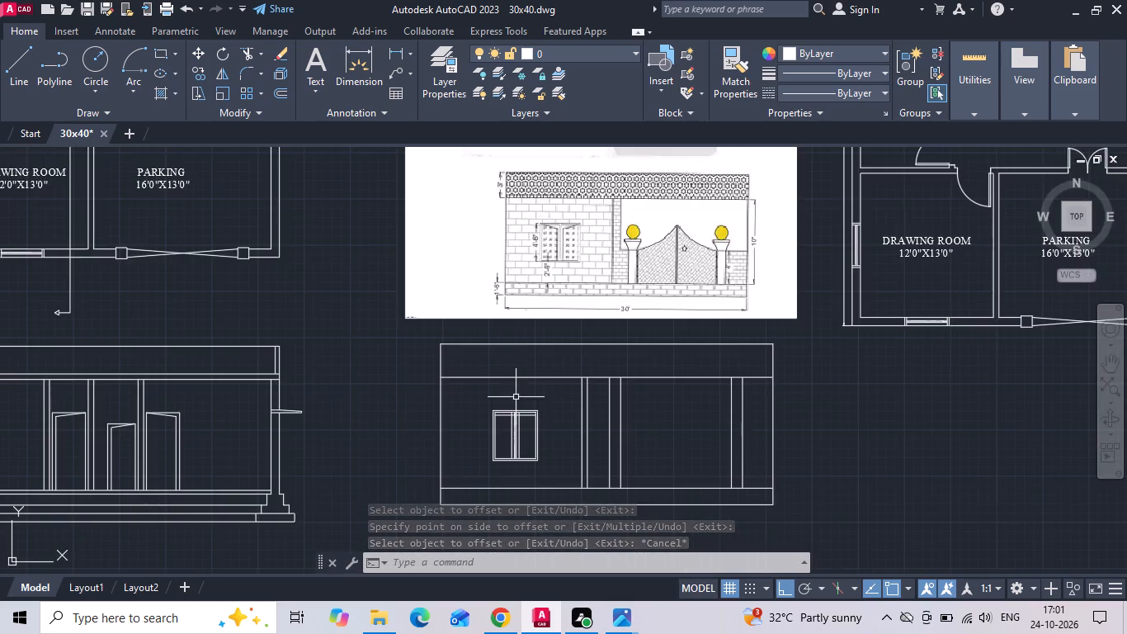
scroll(516, 412, "up", 4)
key("l")
key("space")
scroll(432, 423, "up", 2)
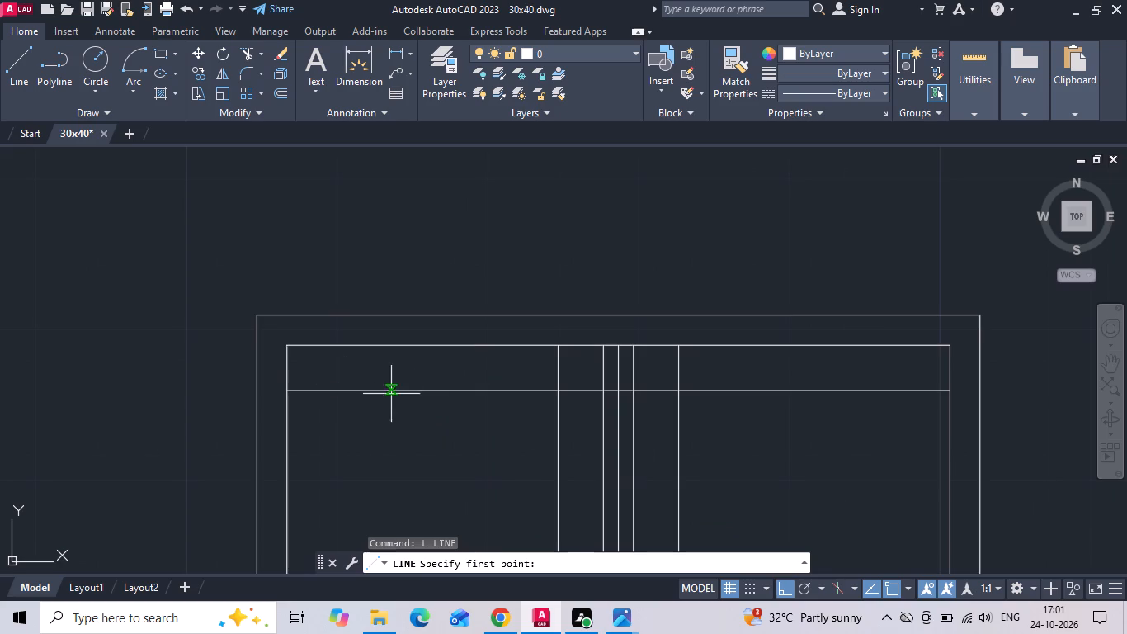
left_click(290, 350)
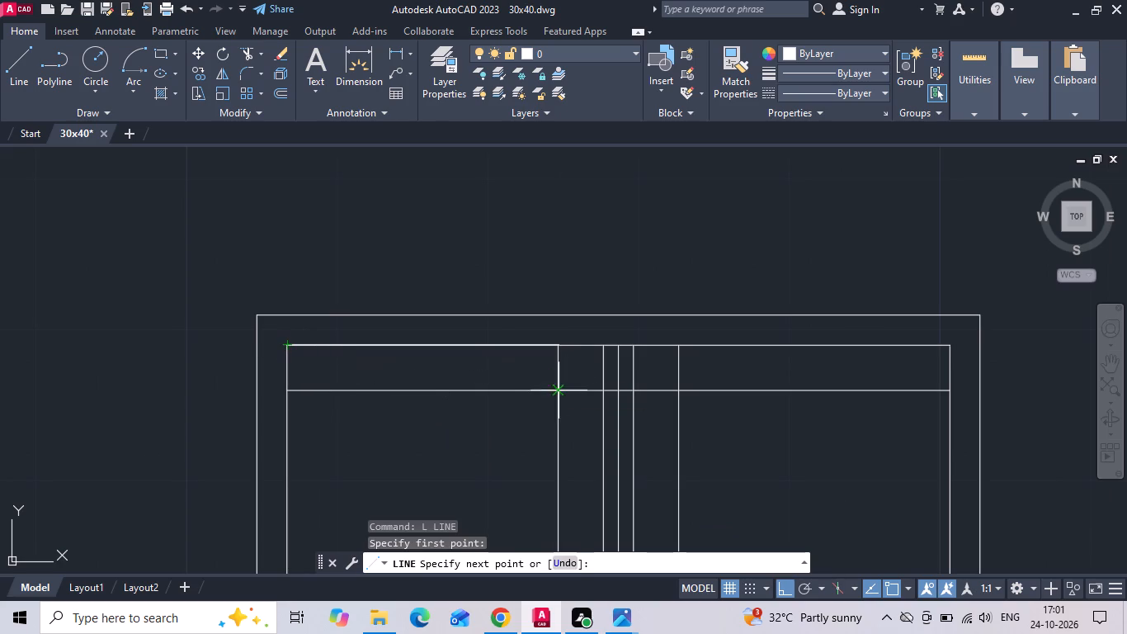
left_click(561, 389)
key("space")
key("space")
left_click(678, 390)
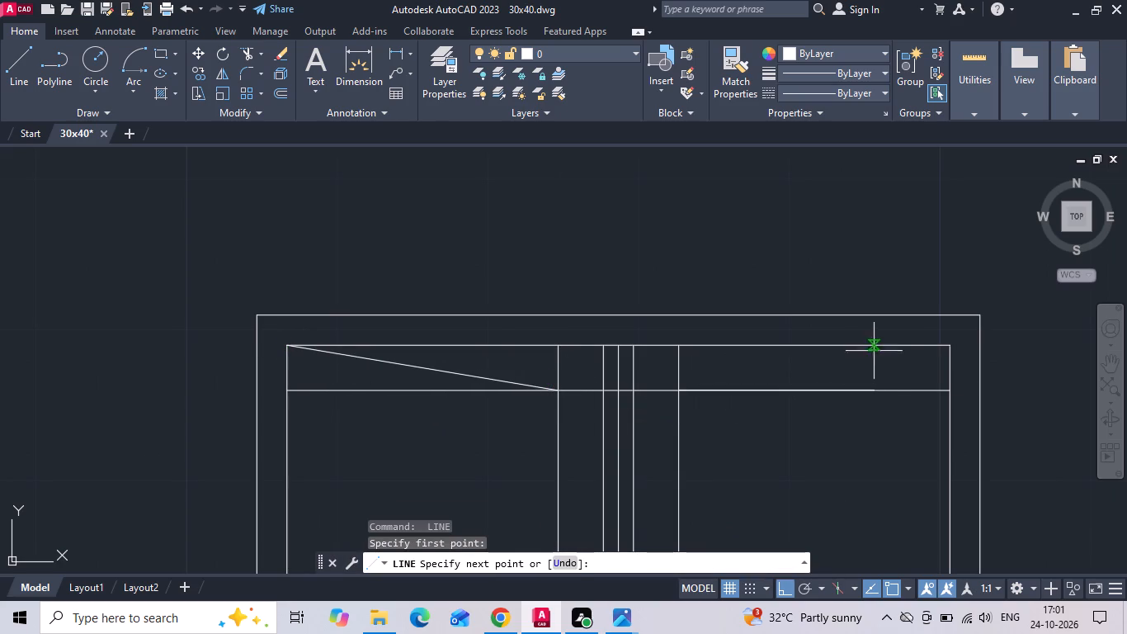
left_click(953, 347)
key("Escape")
Trim the vertical shutter lines above the sloping edges and delete the horizontal 3" guide line.
key("t")
key("r")
key("space")
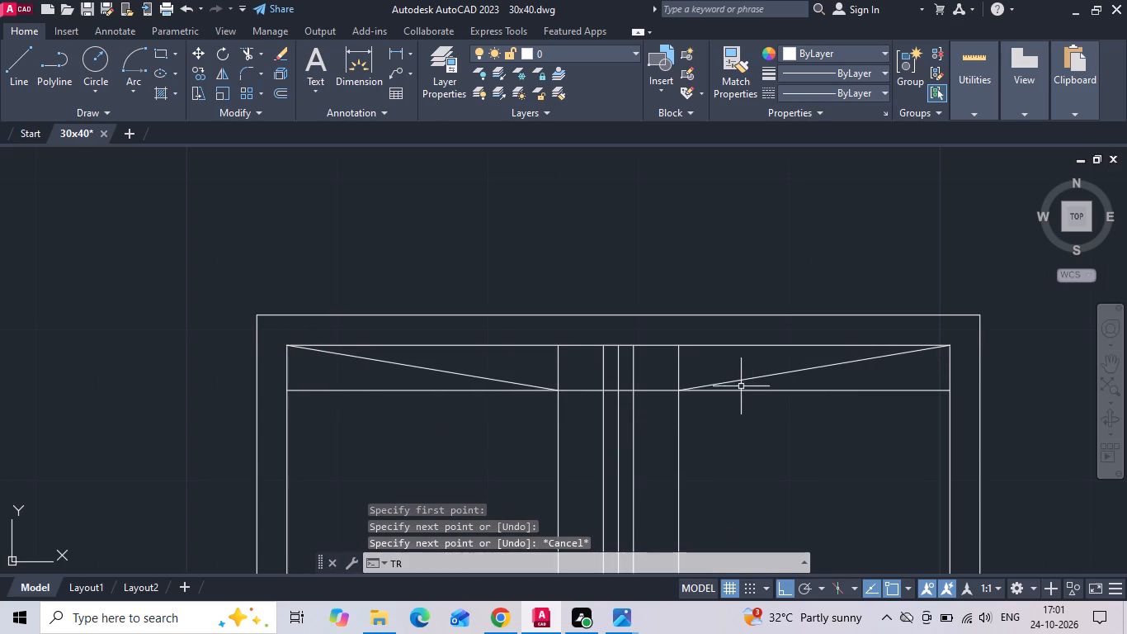
key("space")
left_click(677, 368)
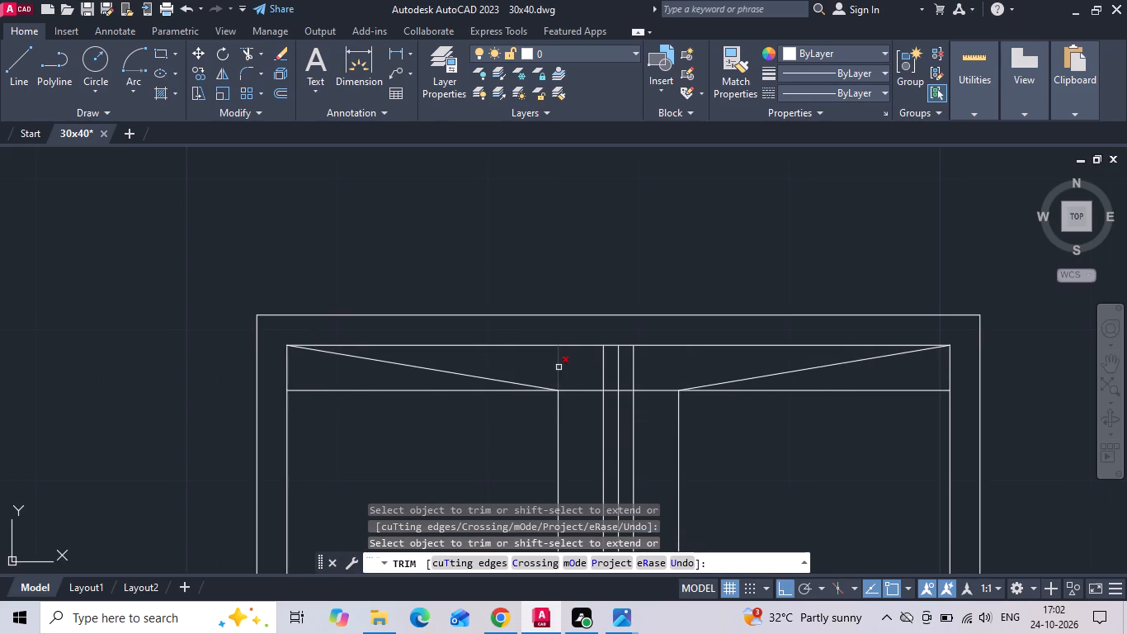
left_click(559, 367)
key("Escape")
left_click(485, 390)
key("Delete")
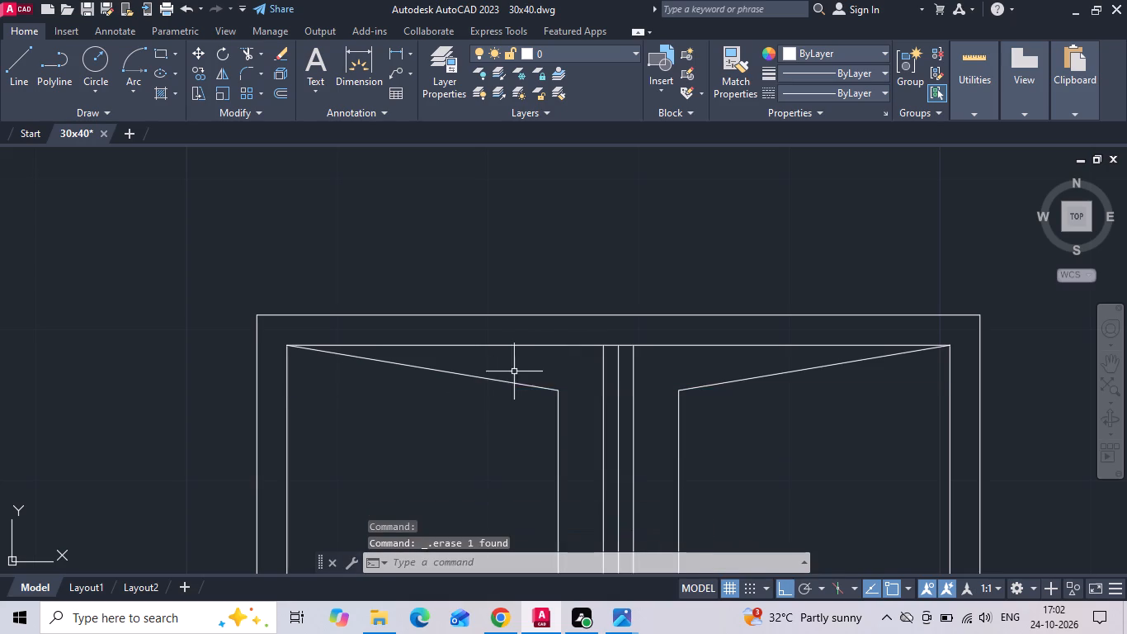
Delete the window's vertical centre line between the two mullion lines.
scroll(591, 324, "down", 3)
scroll(627, 350, "up", 3)
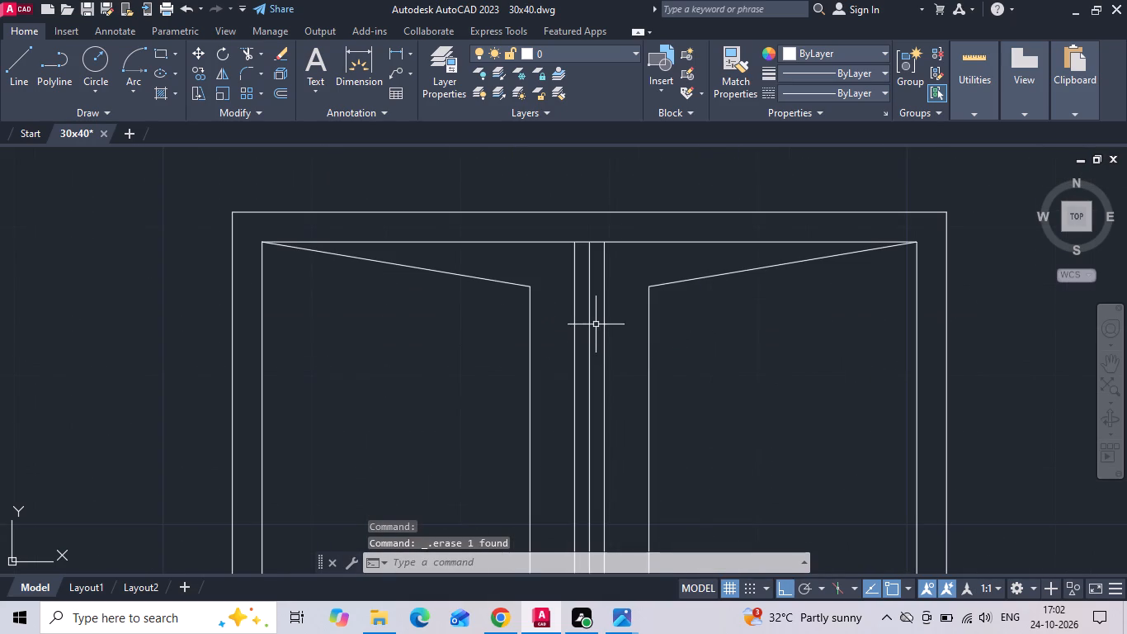
left_click(591, 303)
key("Delete")
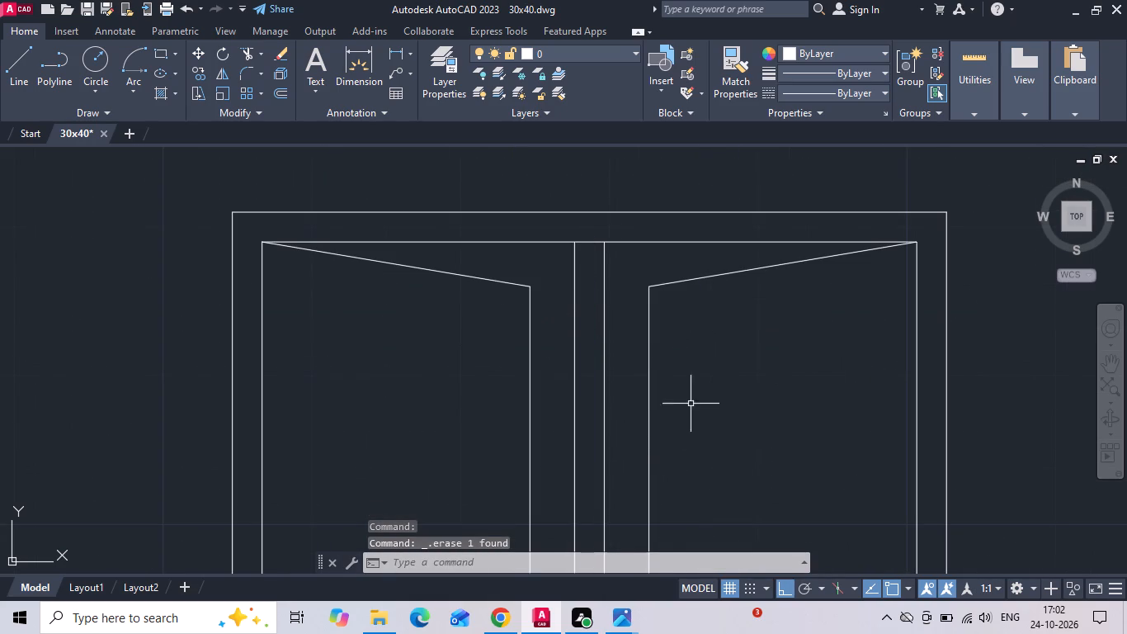
Trim the inner head and sill line segments between the two mullion lines so the mullion joins the frame.
scroll(694, 399, "down", 3)
key("t")
key("r")
key("space")
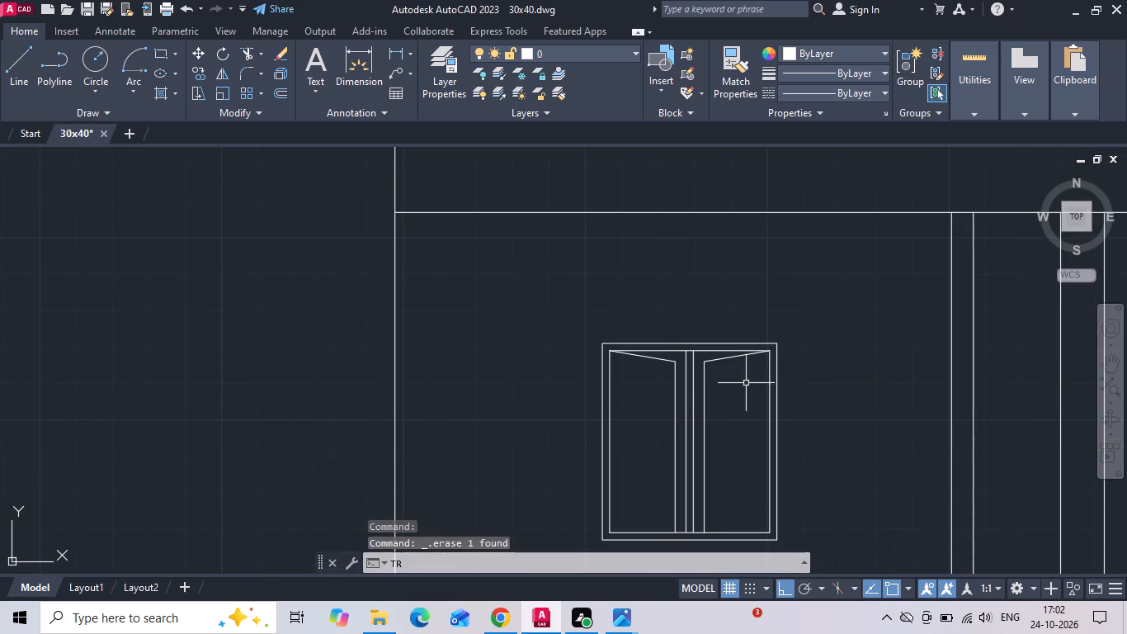
key("space")
scroll(691, 357, "up", 2)
left_click(686, 342)
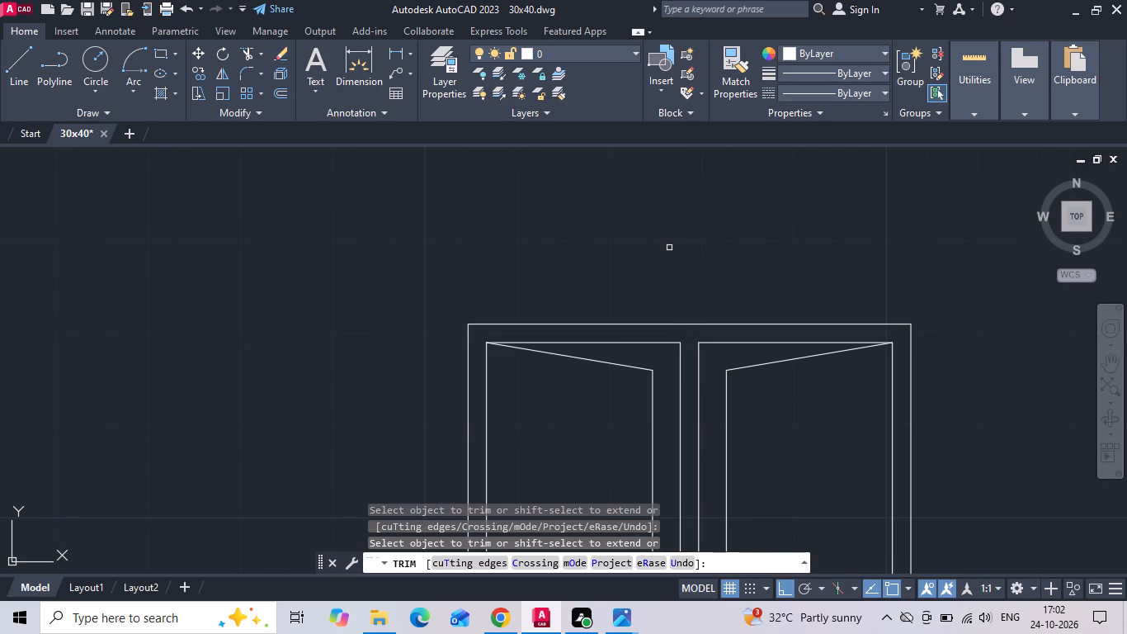
scroll(668, 247, "down", 2)
scroll(672, 472, "up", 1)
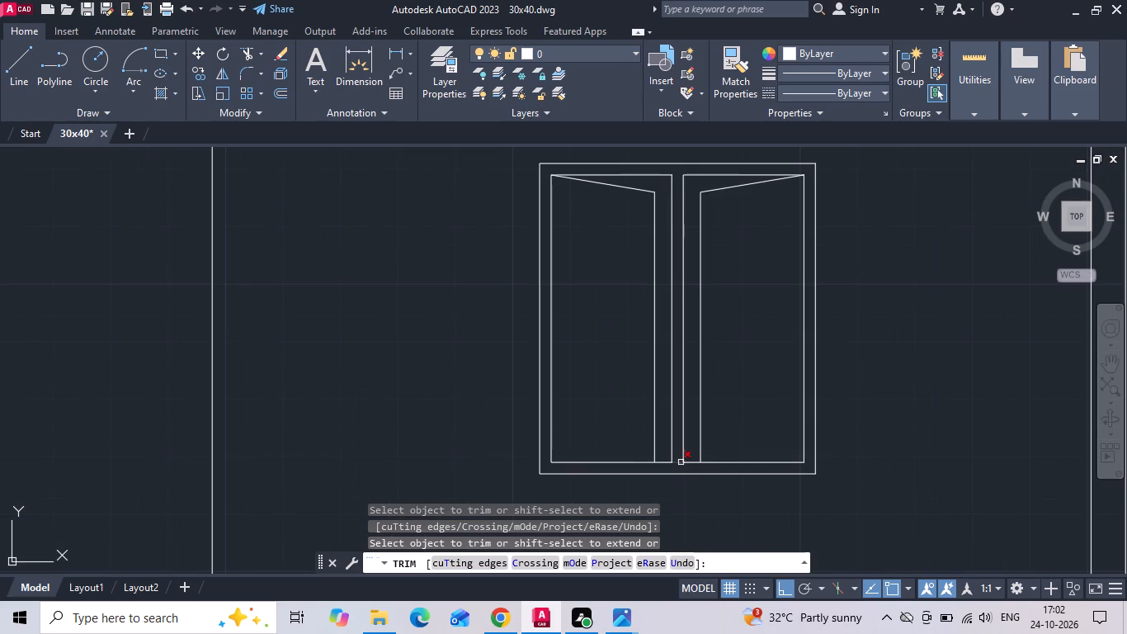
left_click(677, 461)
key("Escape")
Save the 30x40 drawing with the completed front window.
scroll(524, 407, "down", 2)
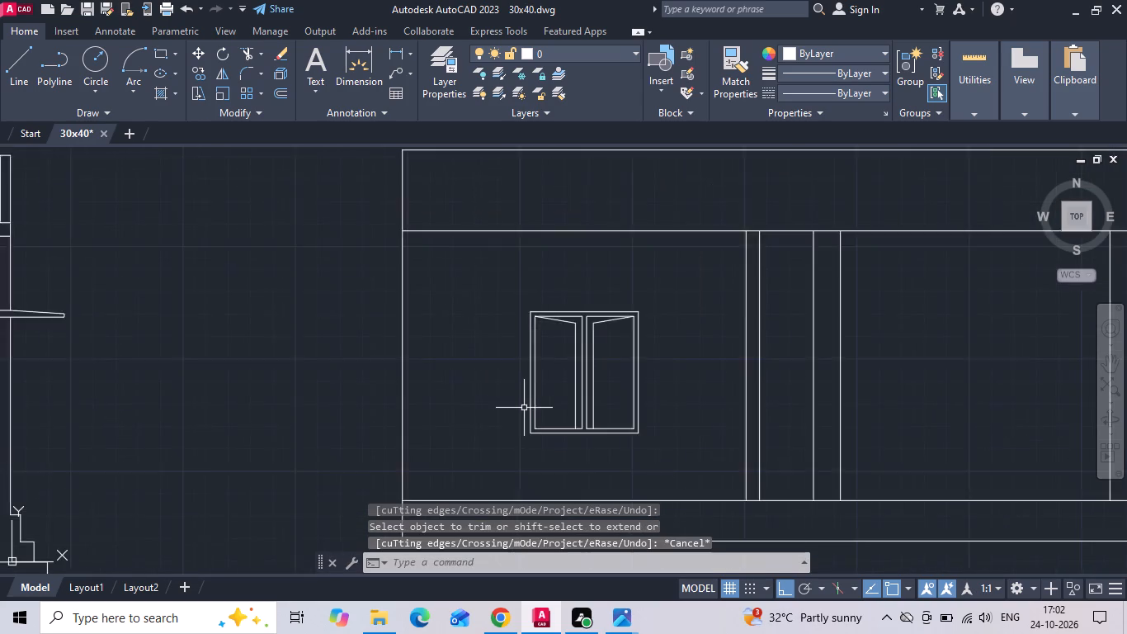
scroll(524, 408, "down", 1)
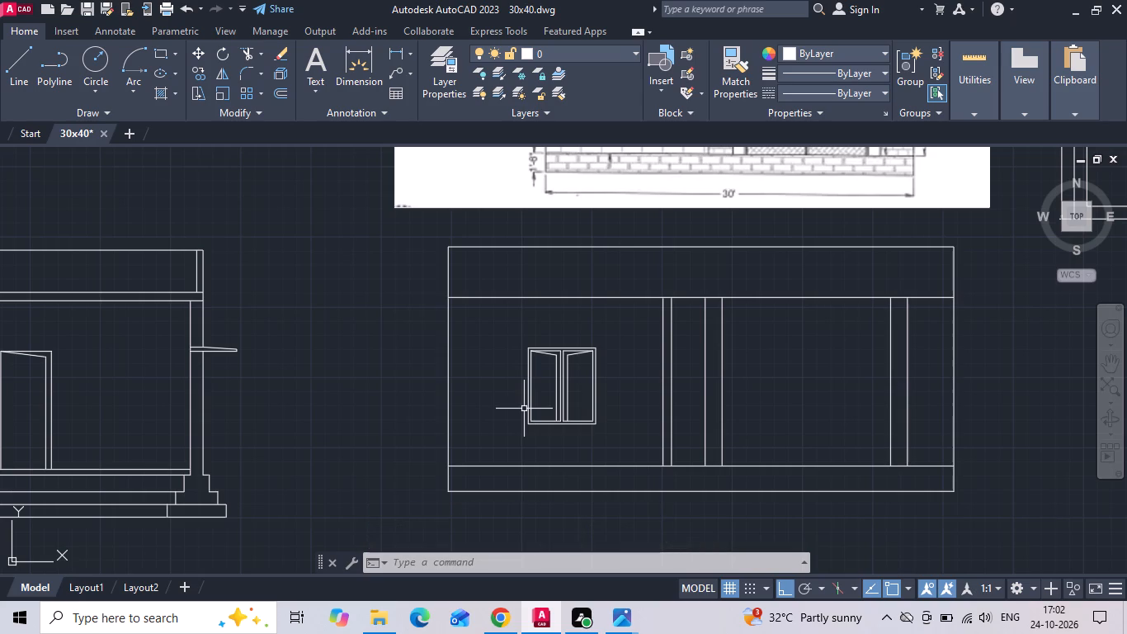
key("ctrl+s")
key("ctrl+s")
key("ctrl+s")
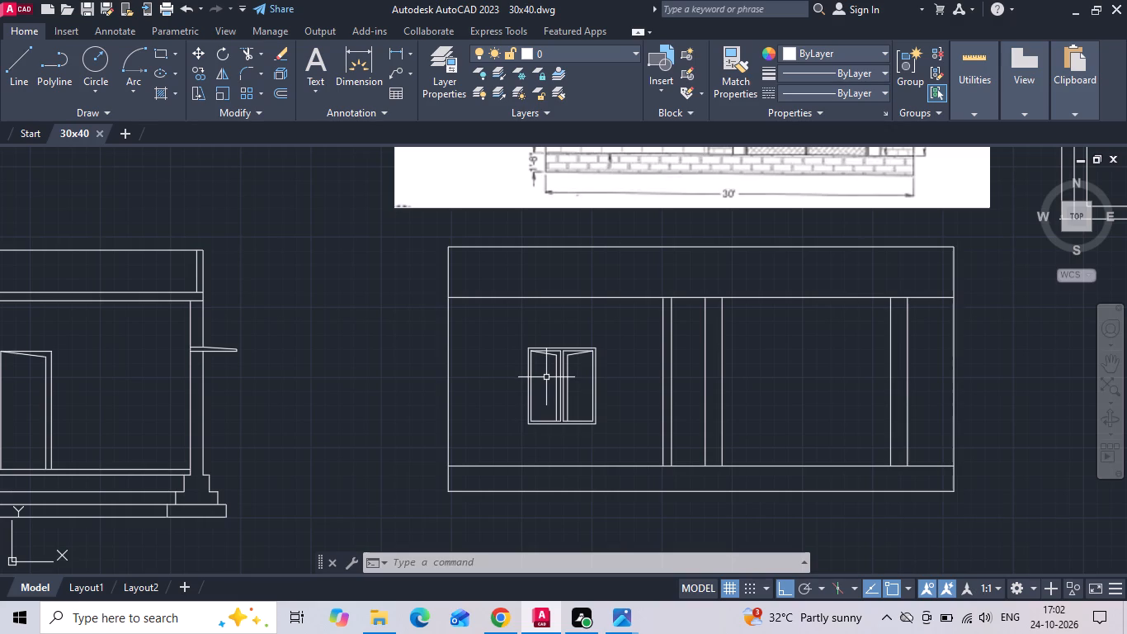
key("ctrl+s")
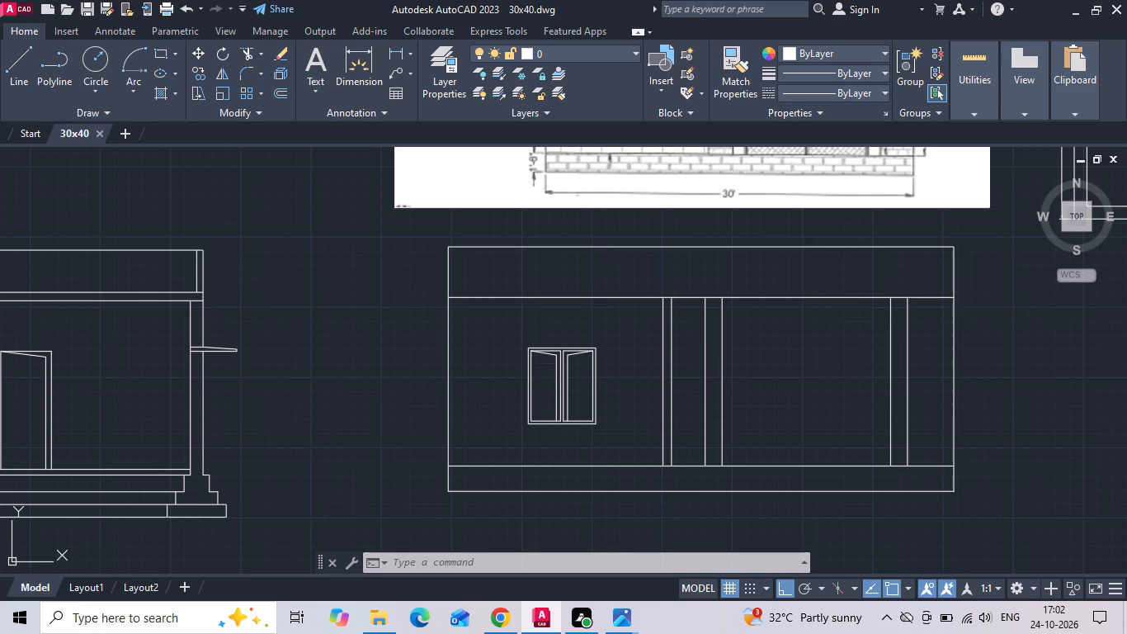
Save the 30x40 drawing.
key("ctrl+s")
key("ctrl+s")
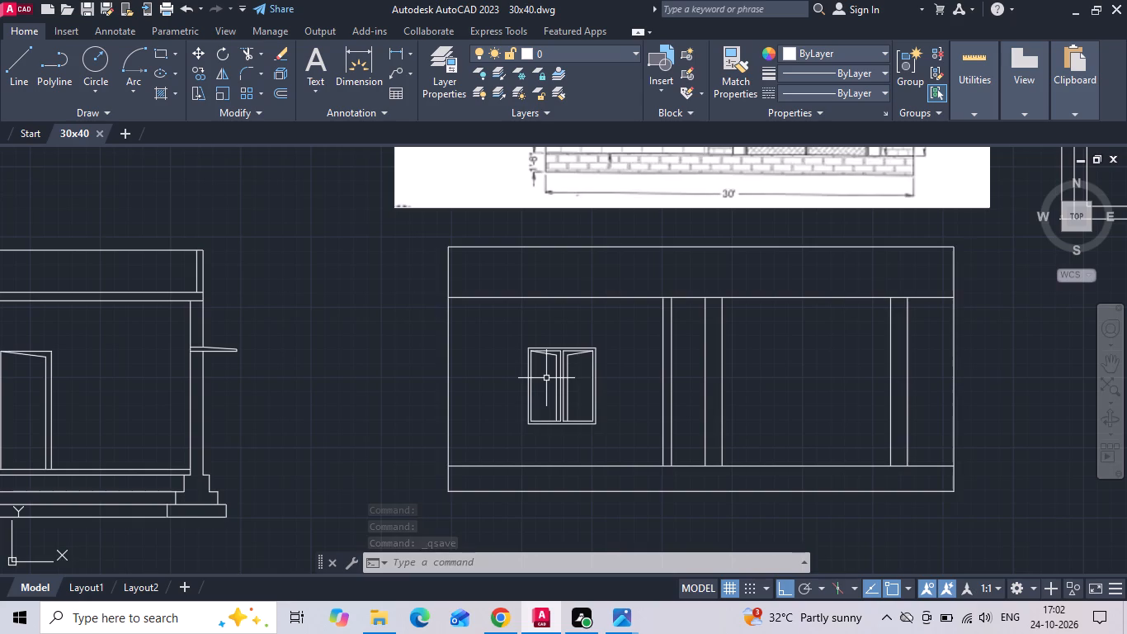
Offset the plinth top line of the front elevation 4' upward to mark the boundary wall and pillar shaft height.
scroll(482, 389, "down", 2)
scroll(597, 289, "up", 3)
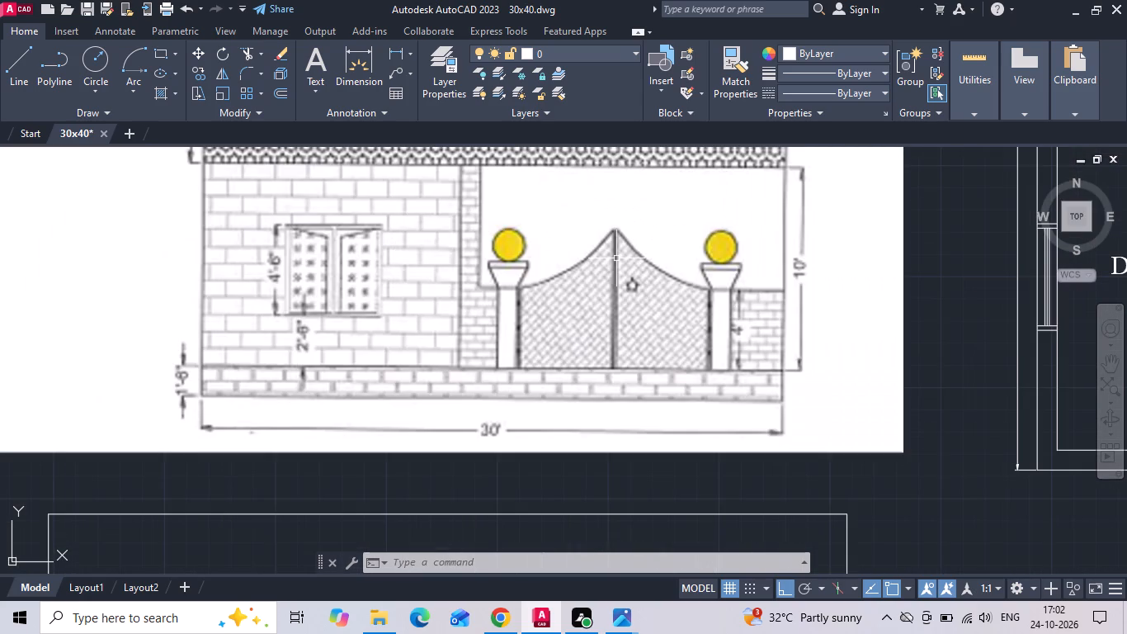
scroll(599, 248, "down", 1)
middle_click_drag(620, 341, 618, 257)
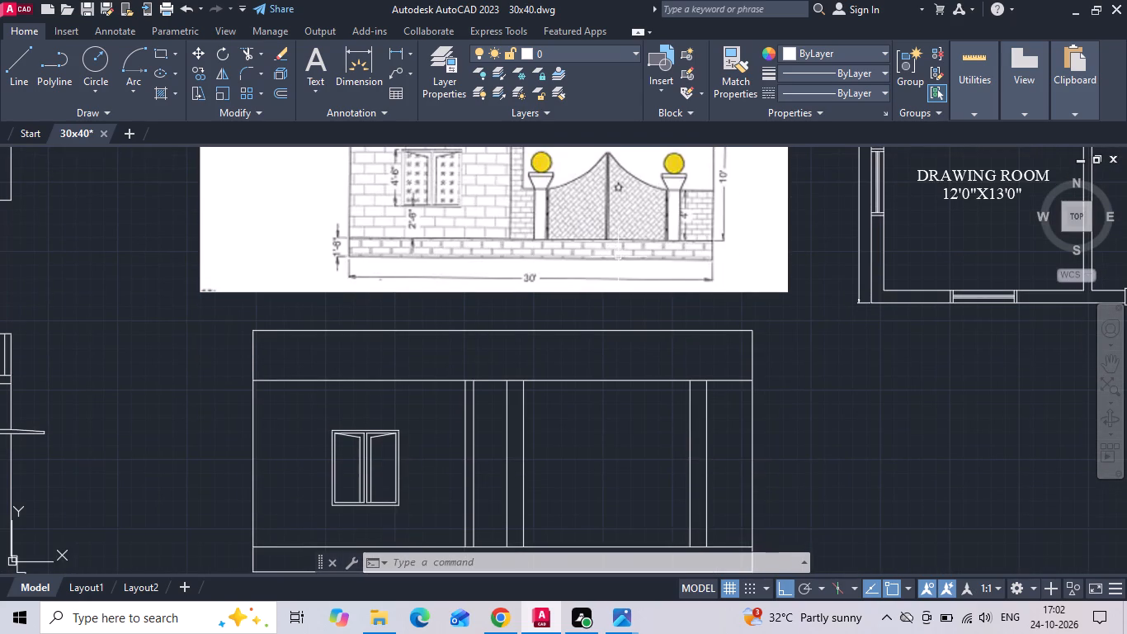
type("O")
key("space")
key("4")
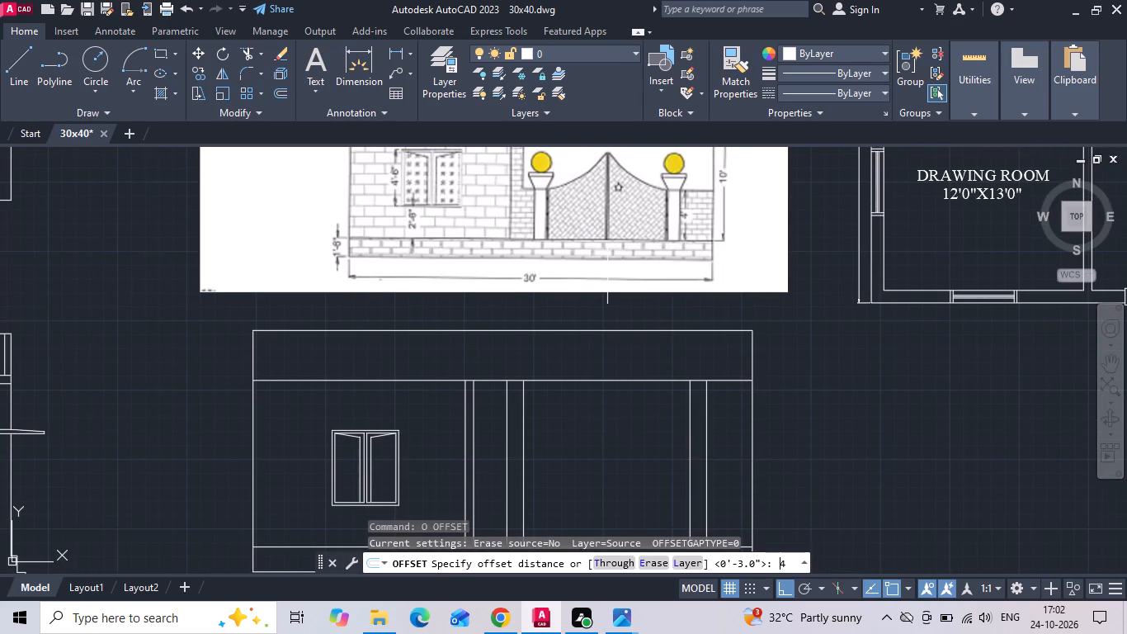
key("apostrophe")
key("Return")
scroll(611, 277, "down", 1)
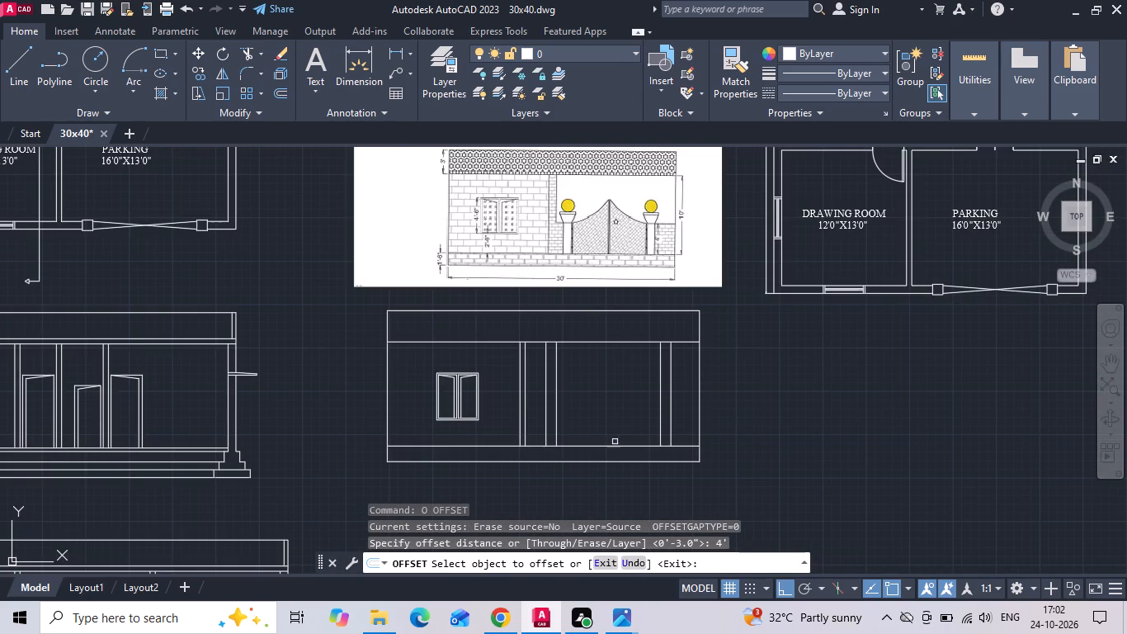
left_click_drag(604, 444, 604, 435)
left_click(612, 391)
scroll(612, 394, "up", 1)
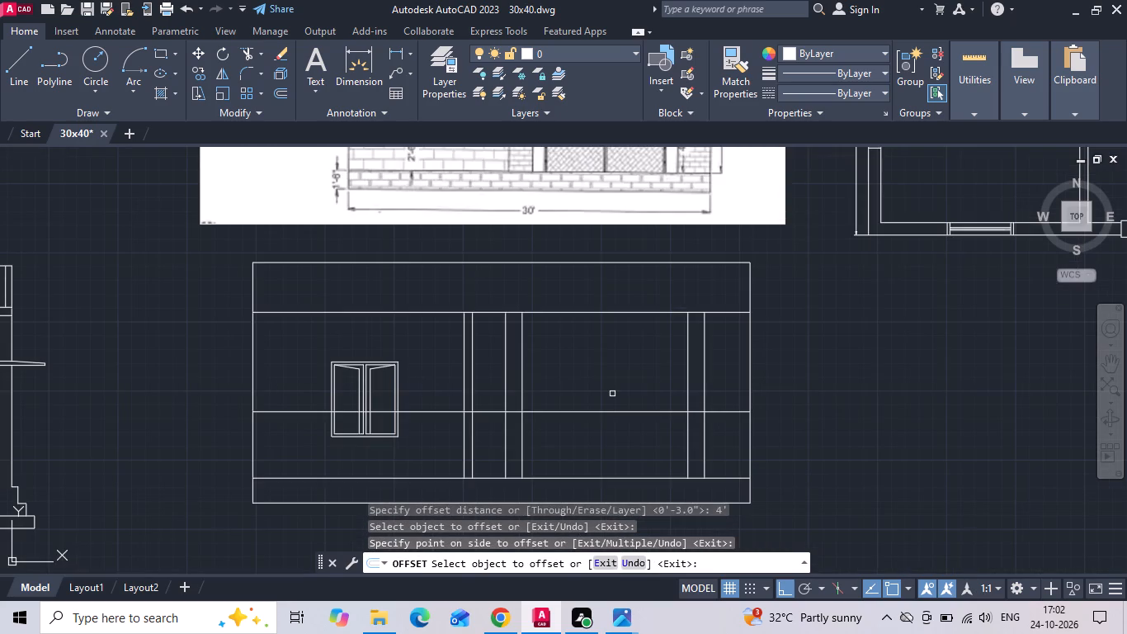
middle_click_drag(603, 403, 594, 469)
key("Escape")
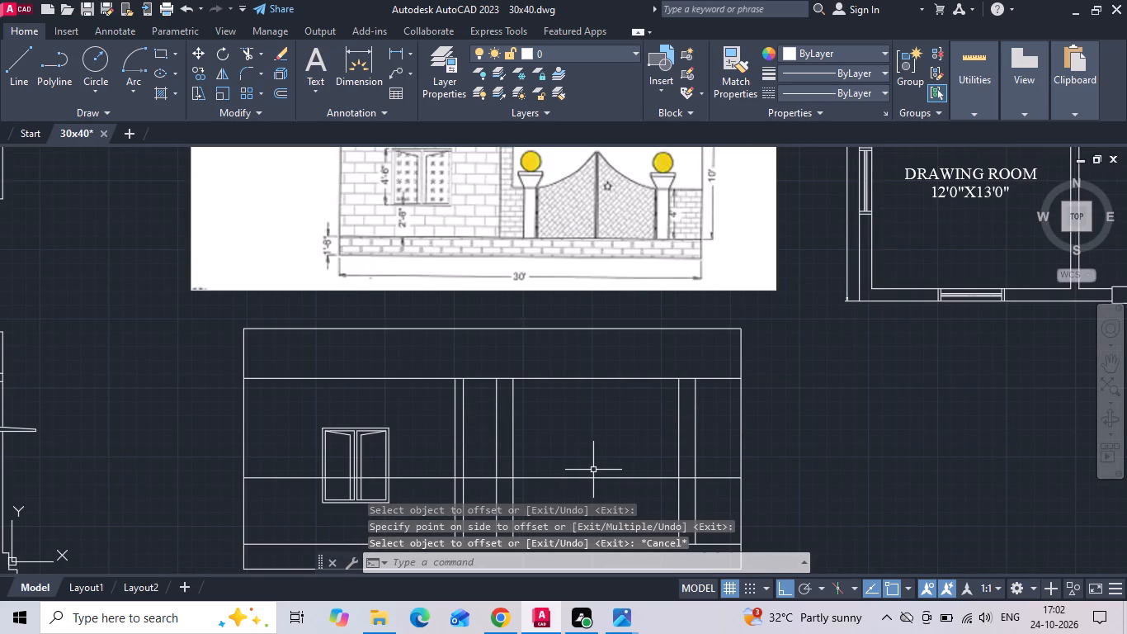
Offset the new 4' horizontal line 1'6" upward to mark the top of the gate pillars.
type("O 1'6")
key("space")
left_click_drag(575, 477, 577, 459)
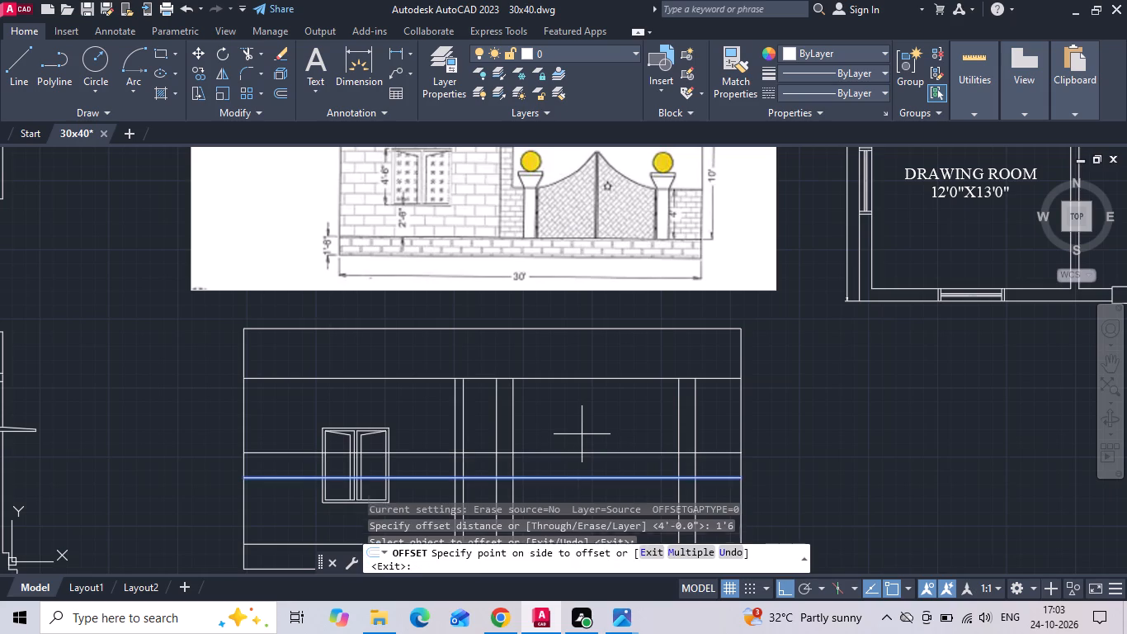
left_click(582, 434)
key("Escape")
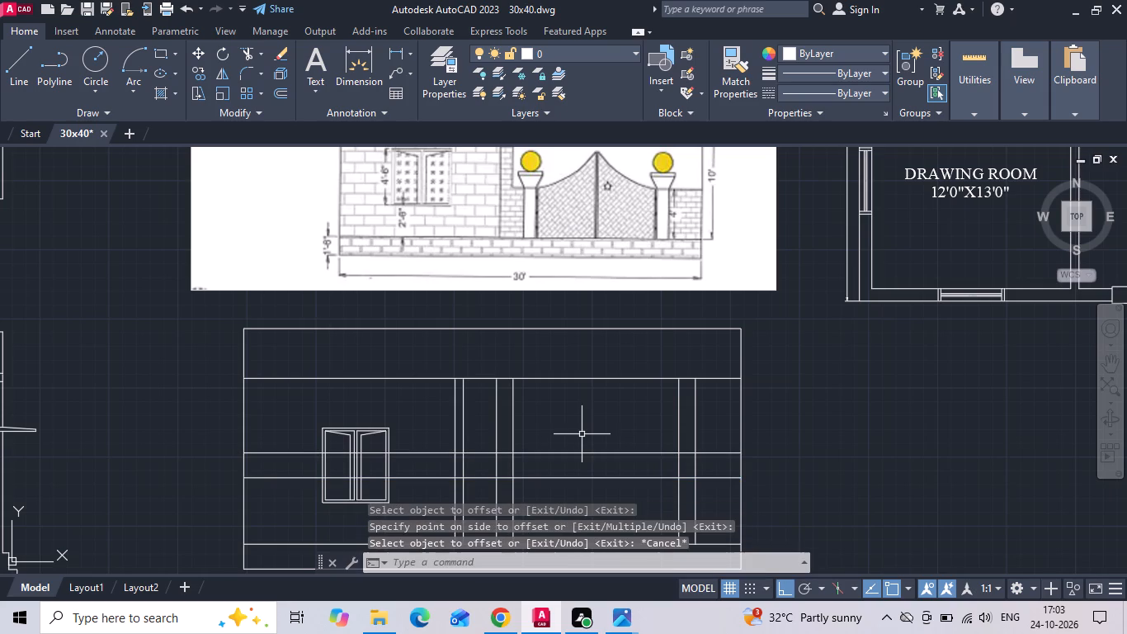
Trim both new horizontal lines inside the narrow wall strip beside the parking opening and delete their remaining parts across the window wall.
type("TR")
key("space")
key("space")
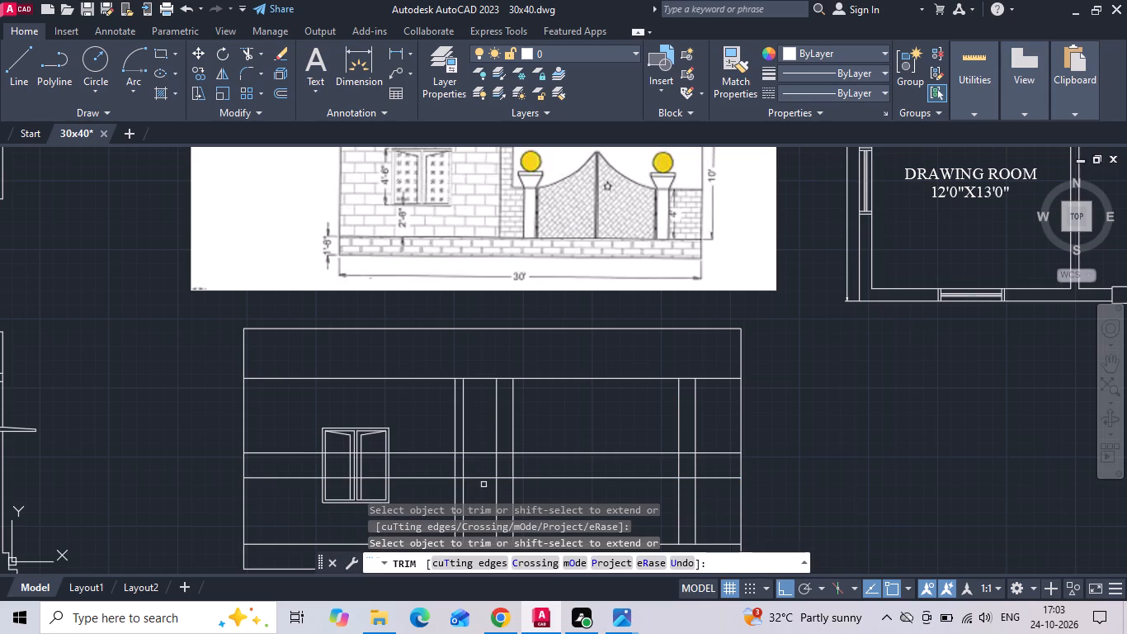
scroll(464, 469, "up", 1)
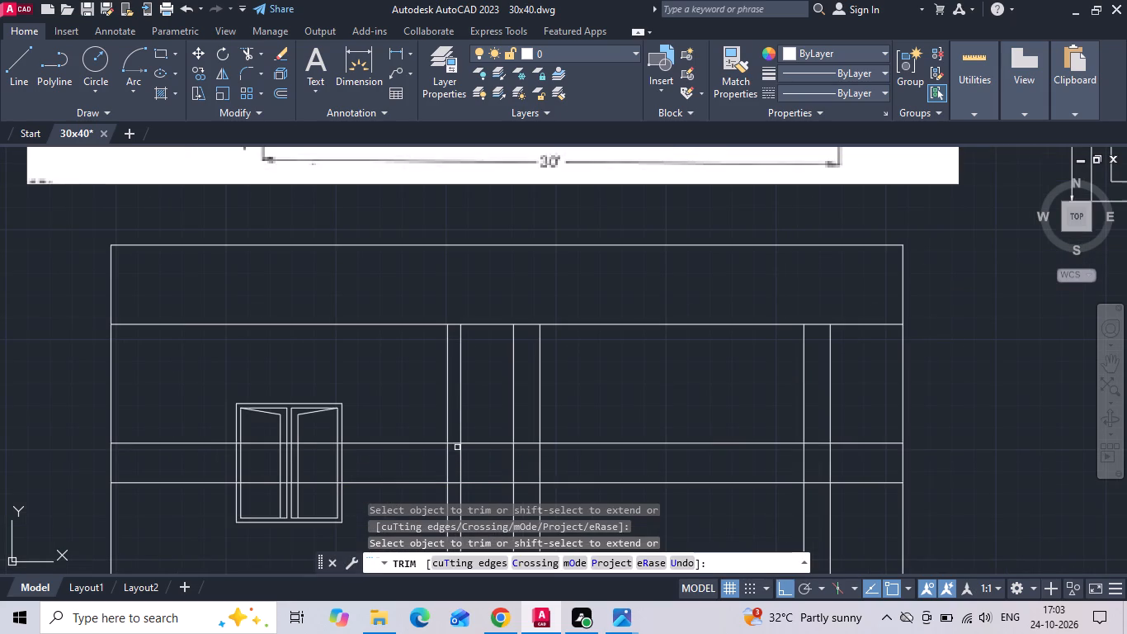
left_click(454, 444)
left_click(454, 483)
key("Escape")
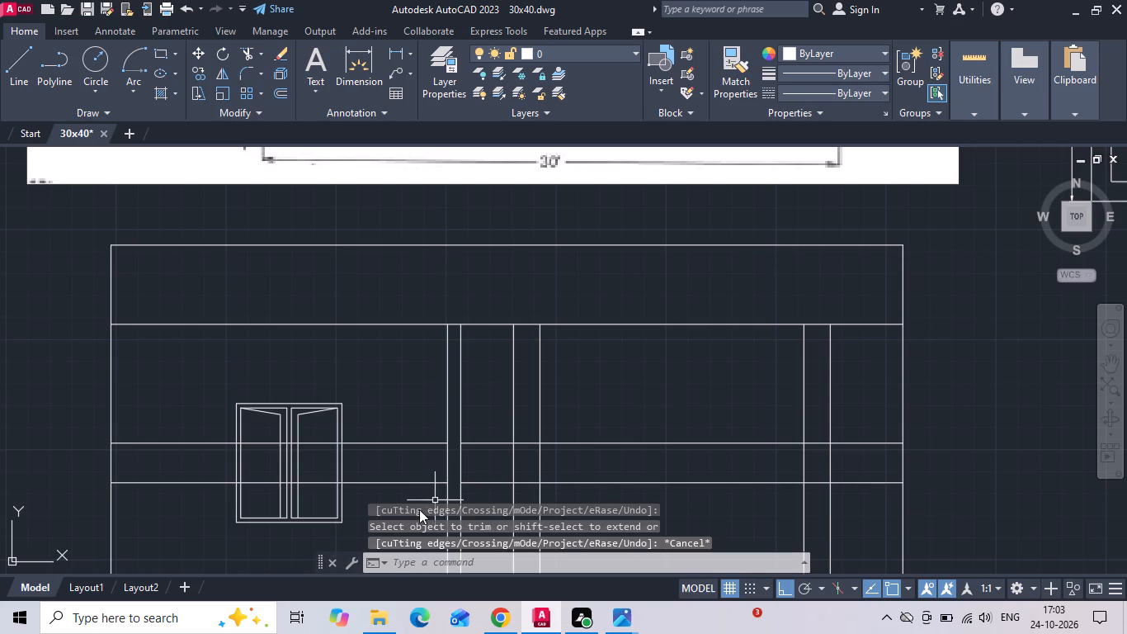
left_click_drag(417, 509, 411, 485)
left_click(400, 419)
left_click(389, 493)
key("Delete")
scroll(536, 455, "down", 1)
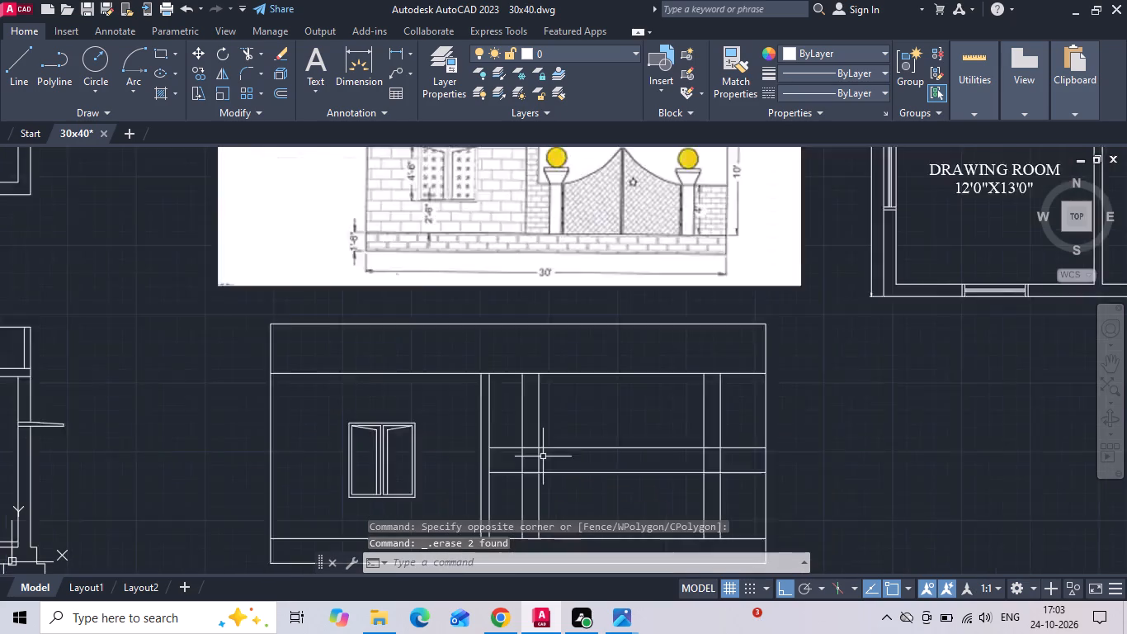
Trim the vertical lines of both gate pillars above the upper horizontal line.
scroll(545, 457, "down", 1)
scroll(582, 457, "up", 1)
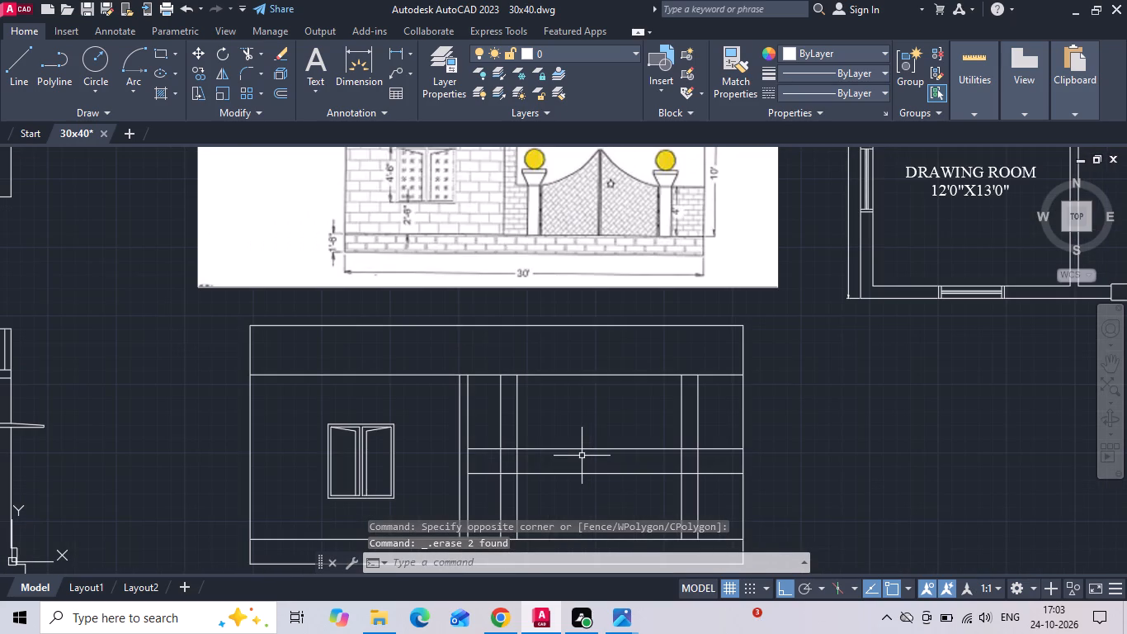
type("TR")
key("space")
key("space")
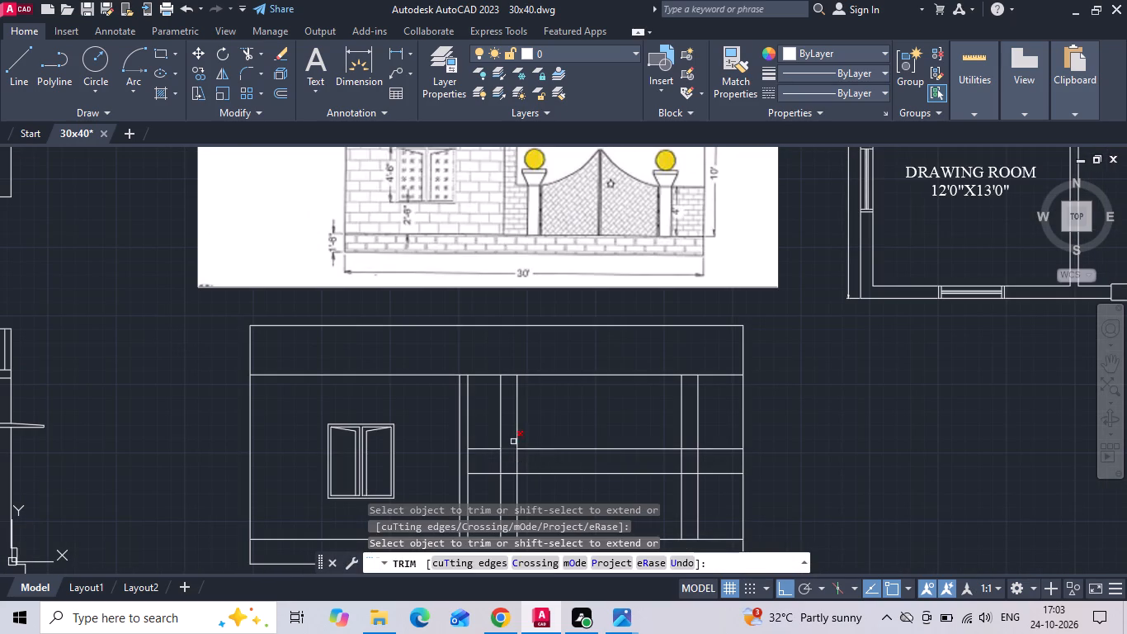
left_click(512, 433)
left_click(707, 420)
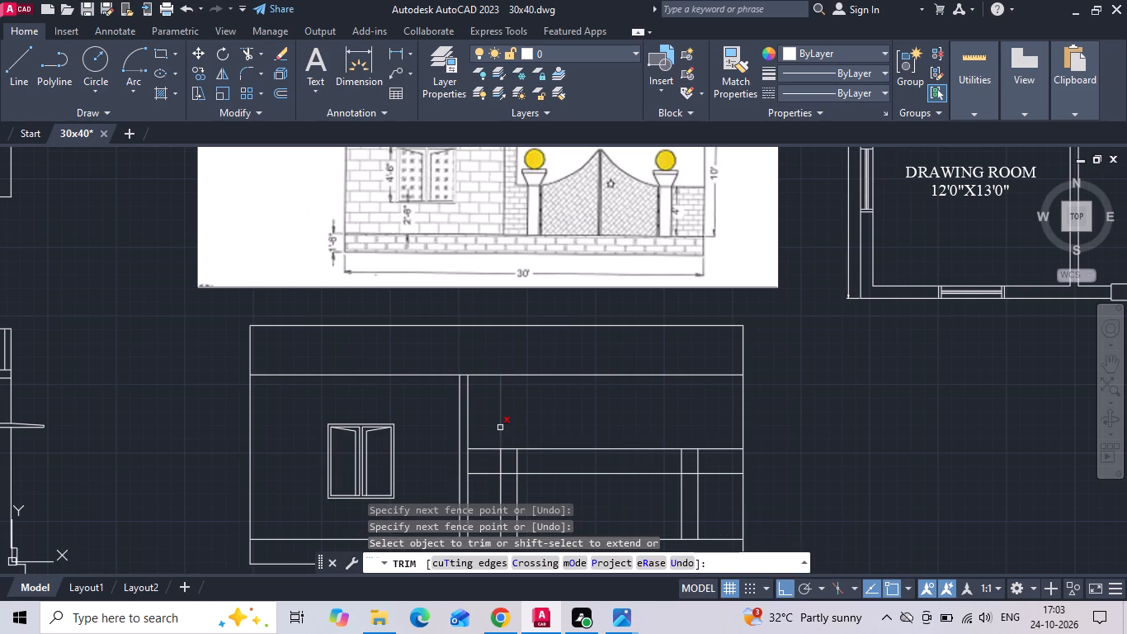
left_click(501, 426)
key("Escape")
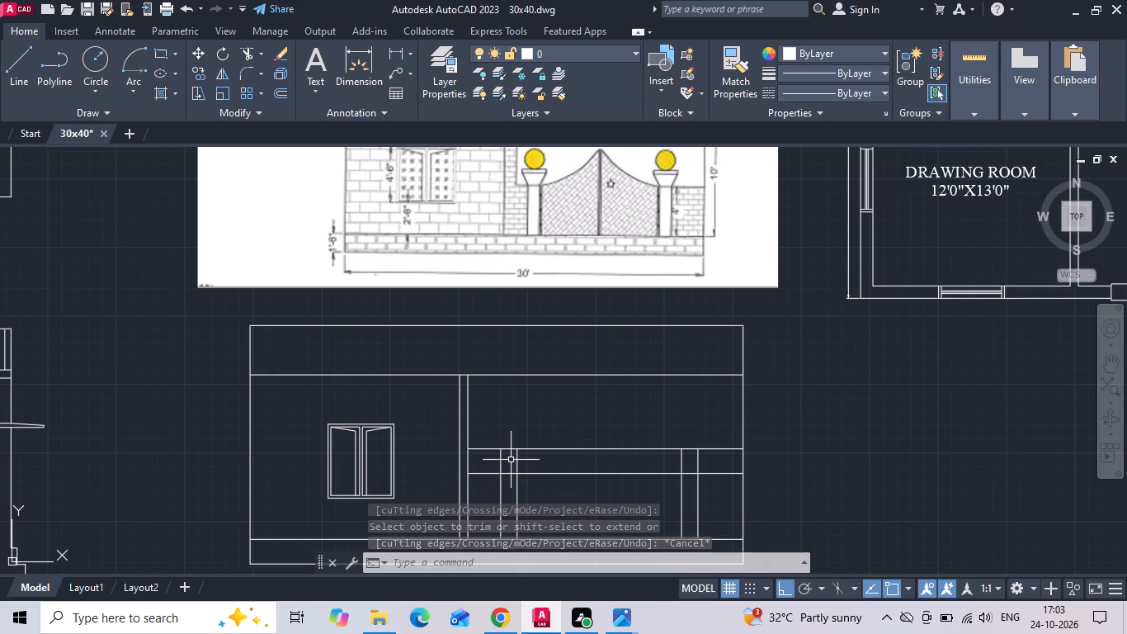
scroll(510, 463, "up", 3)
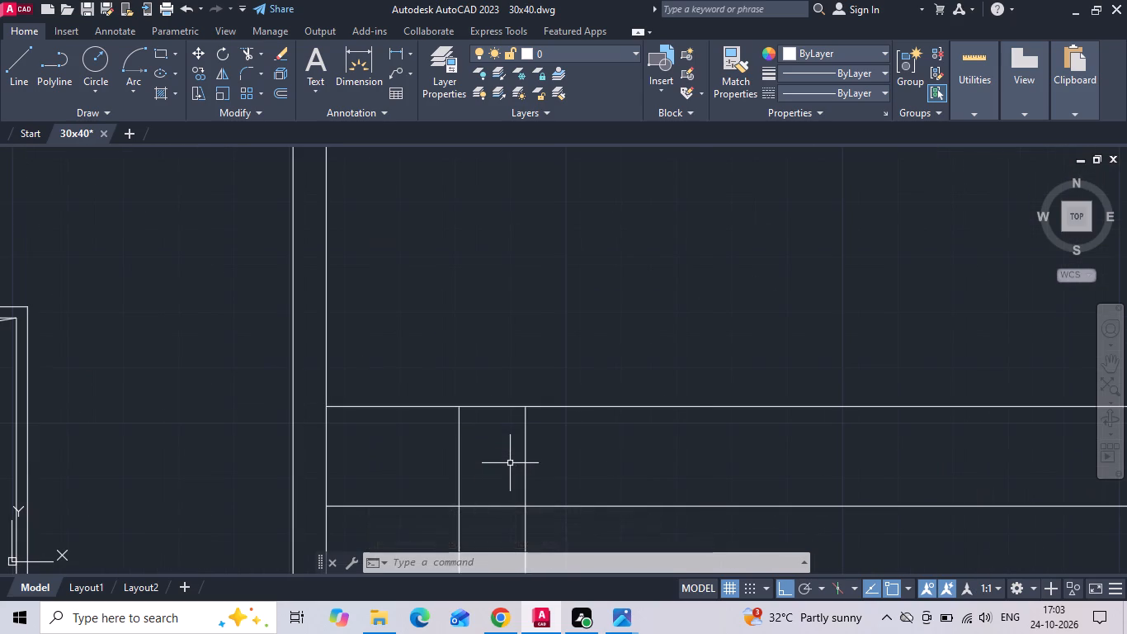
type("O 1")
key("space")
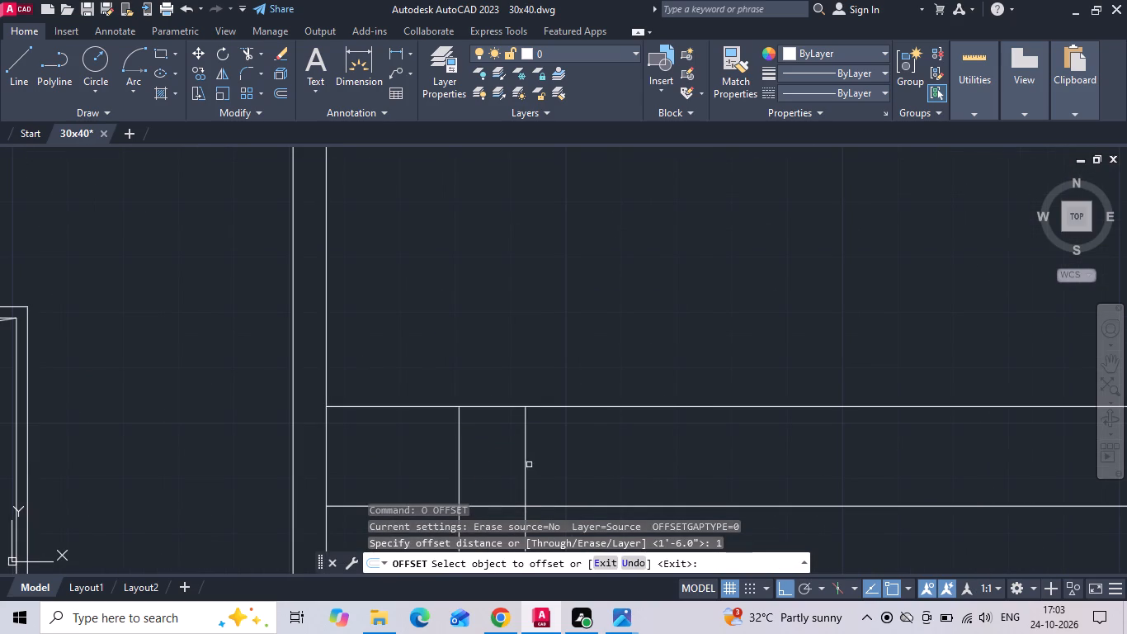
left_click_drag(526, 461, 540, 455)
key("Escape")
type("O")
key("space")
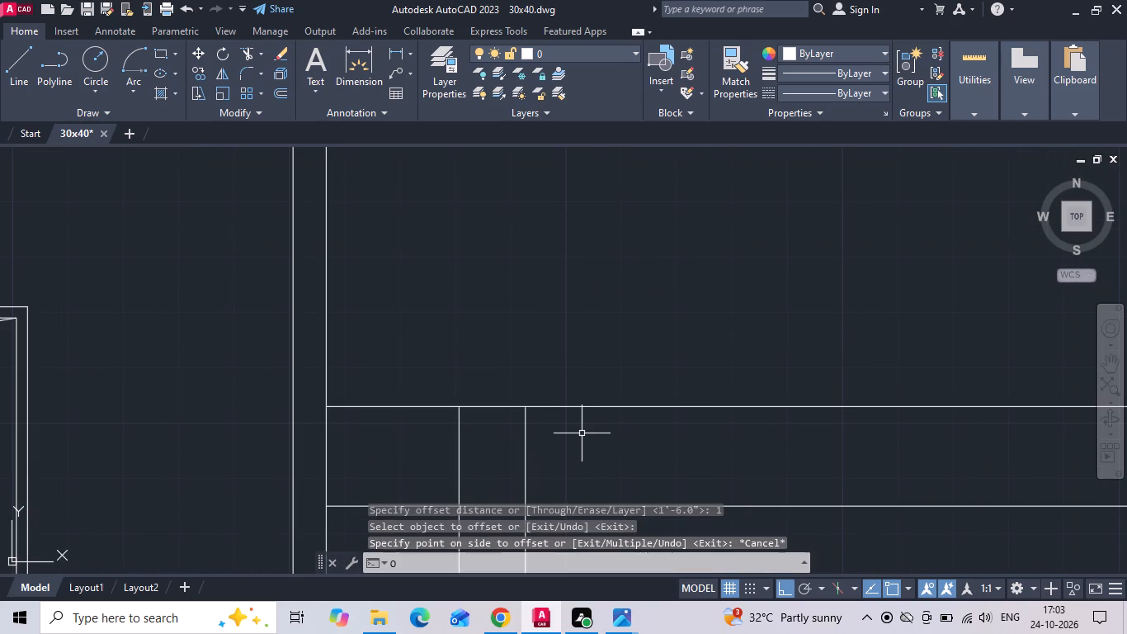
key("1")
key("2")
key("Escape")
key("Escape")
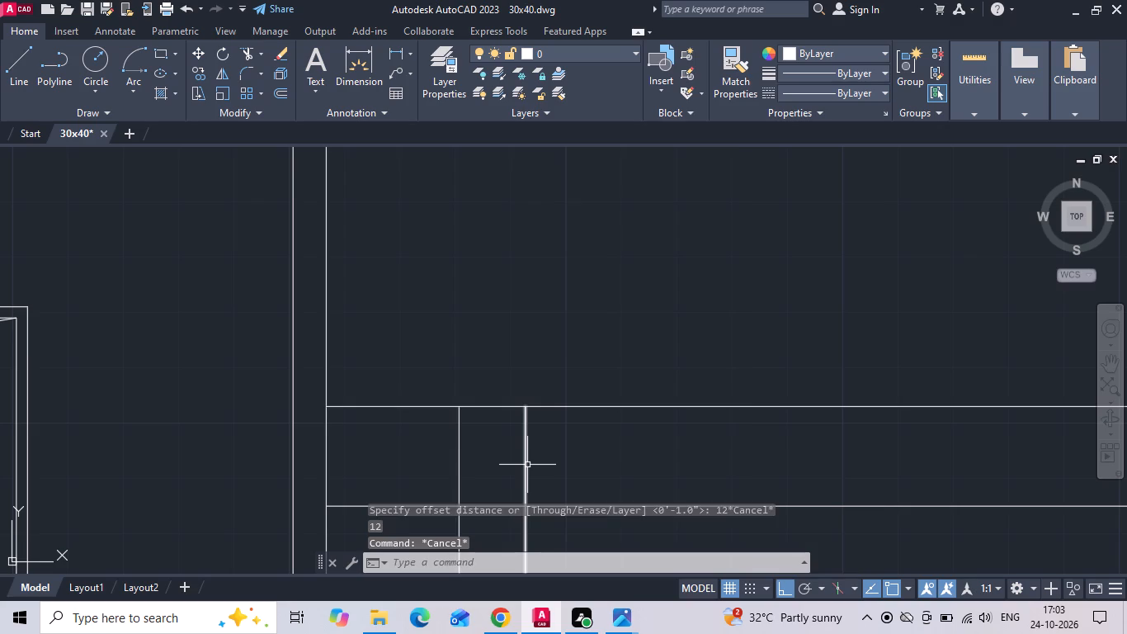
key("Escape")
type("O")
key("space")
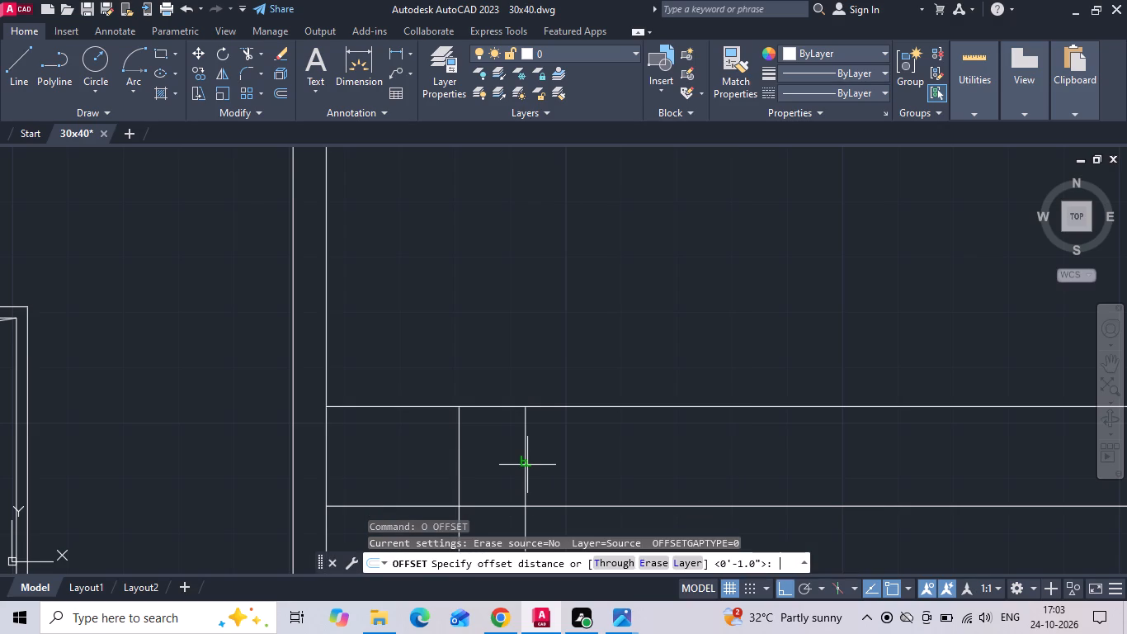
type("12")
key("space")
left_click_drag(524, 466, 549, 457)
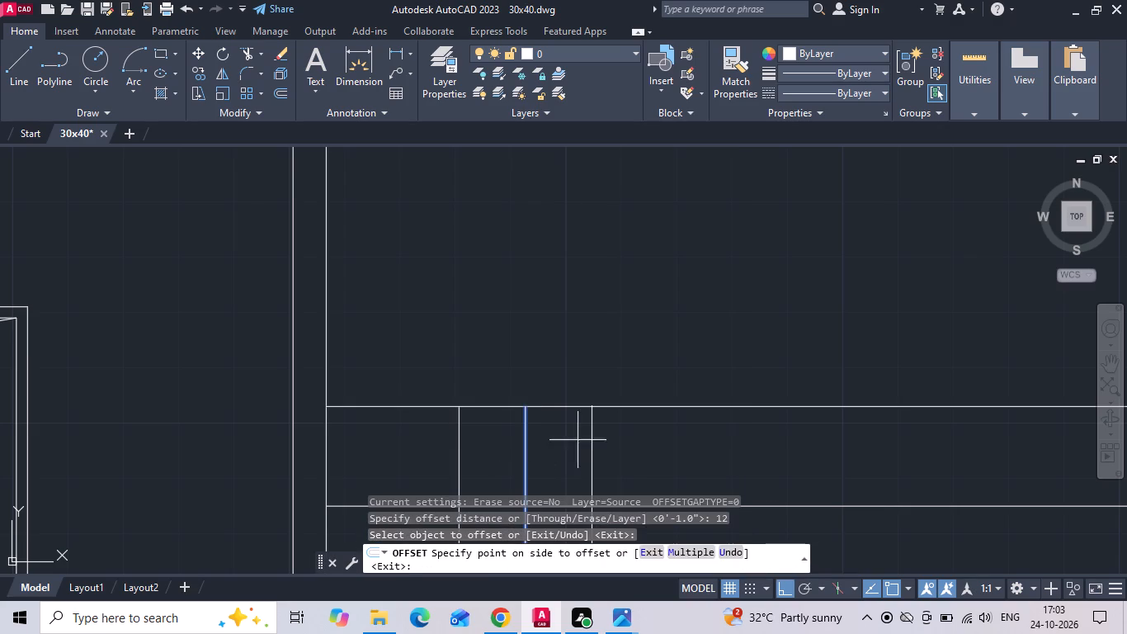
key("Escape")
Offset both vertical edges of the left gate pillar 6" outward to set the width of its flared cap.
type("O")
key("space")
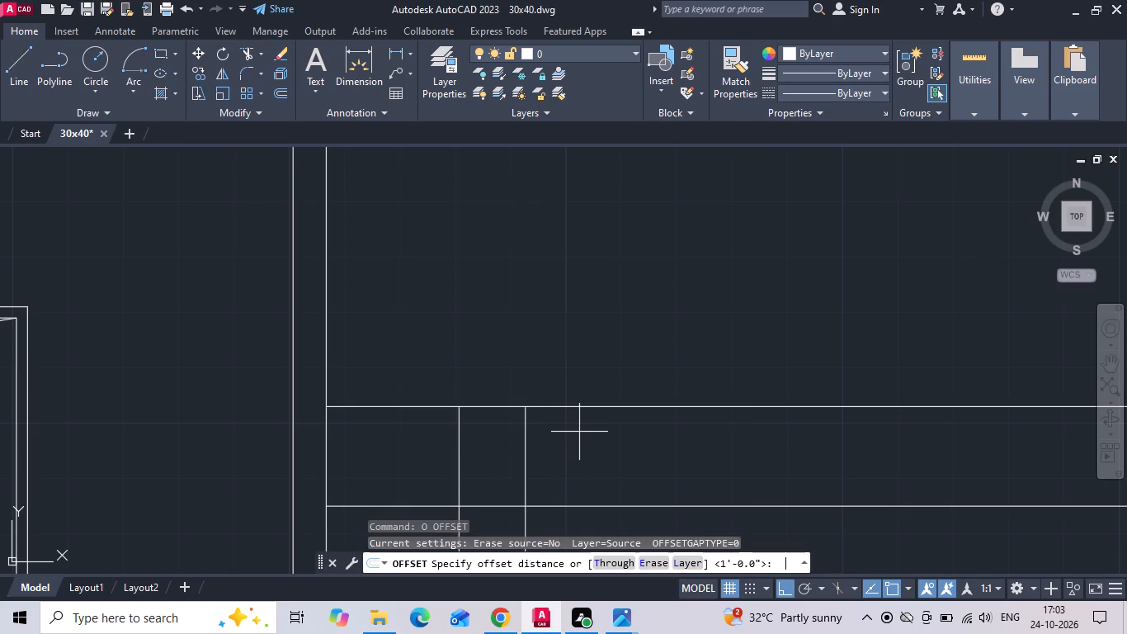
type("6")
key("space")
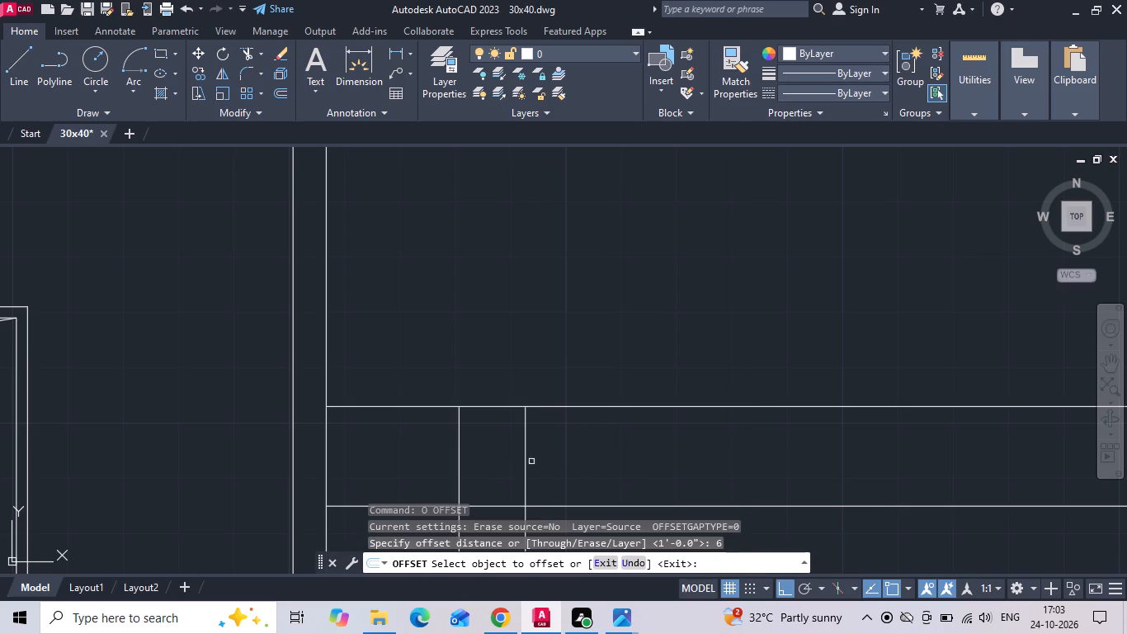
left_click_drag(526, 466, 559, 450)
left_click(596, 423)
scroll(600, 365, "down", 1)
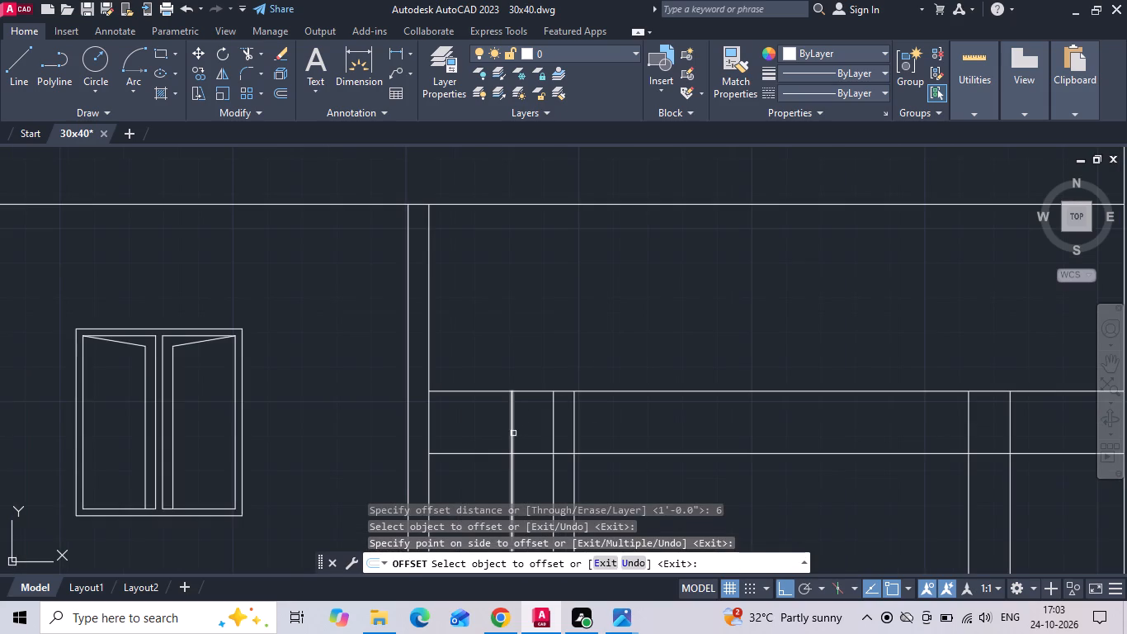
left_click(513, 433)
left_click(463, 434)
key("Escape")
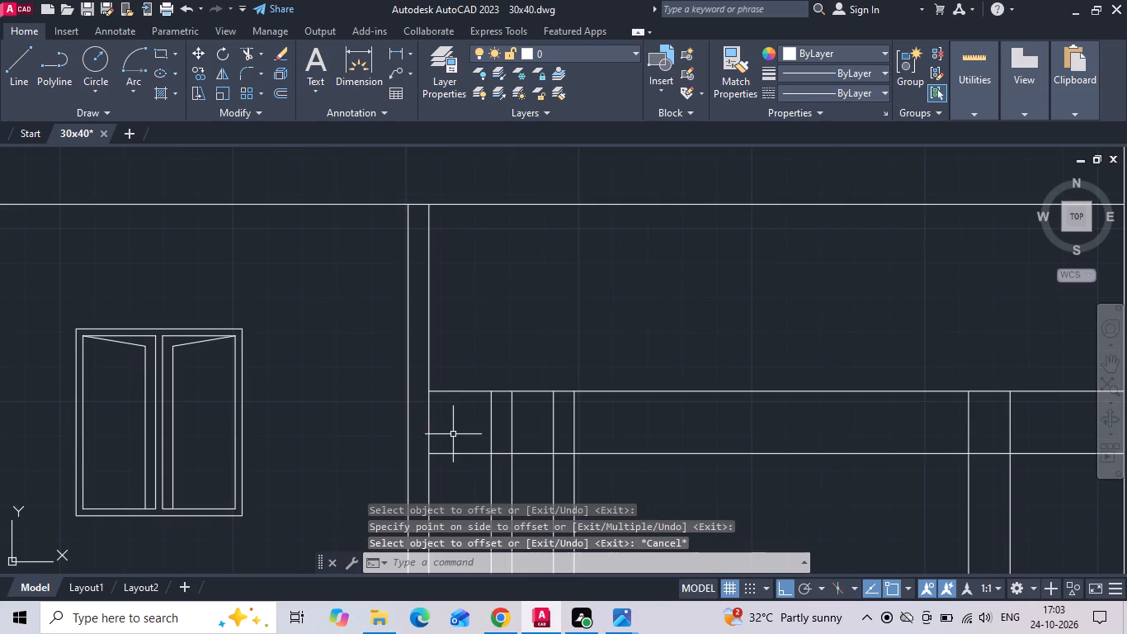
Draw two sloping lines from the outer offsets at the upper horizontal line down to the left pillar's edges at the lower line.
type("L")
key("space")
scroll(505, 438, "up", 1)
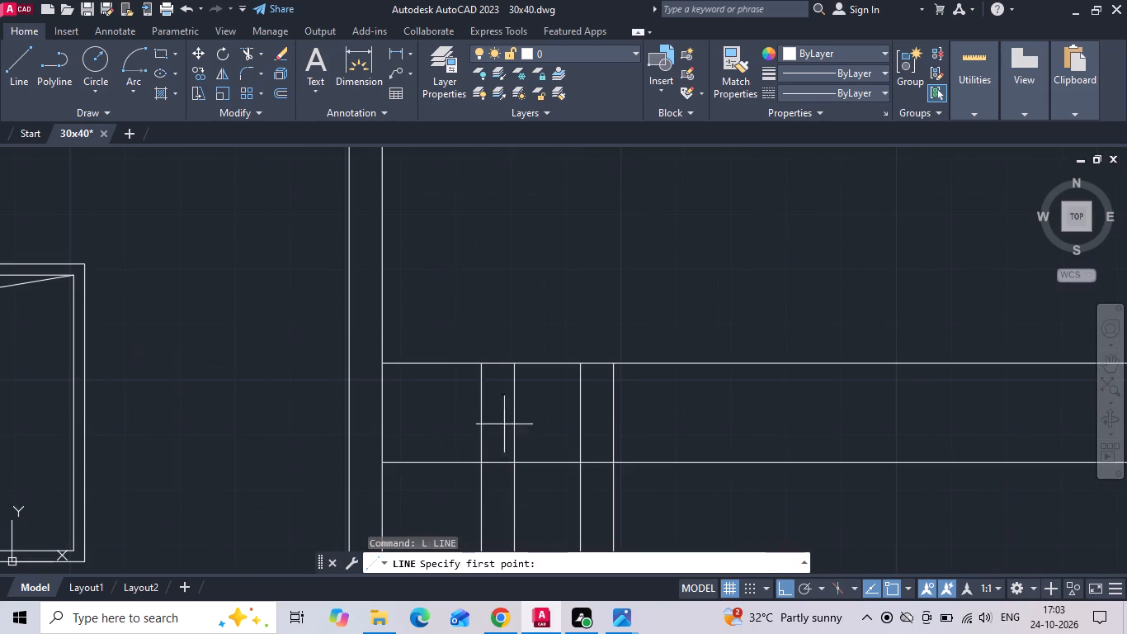
left_click_drag(483, 367, 488, 377)
left_click(510, 459)
key("space")
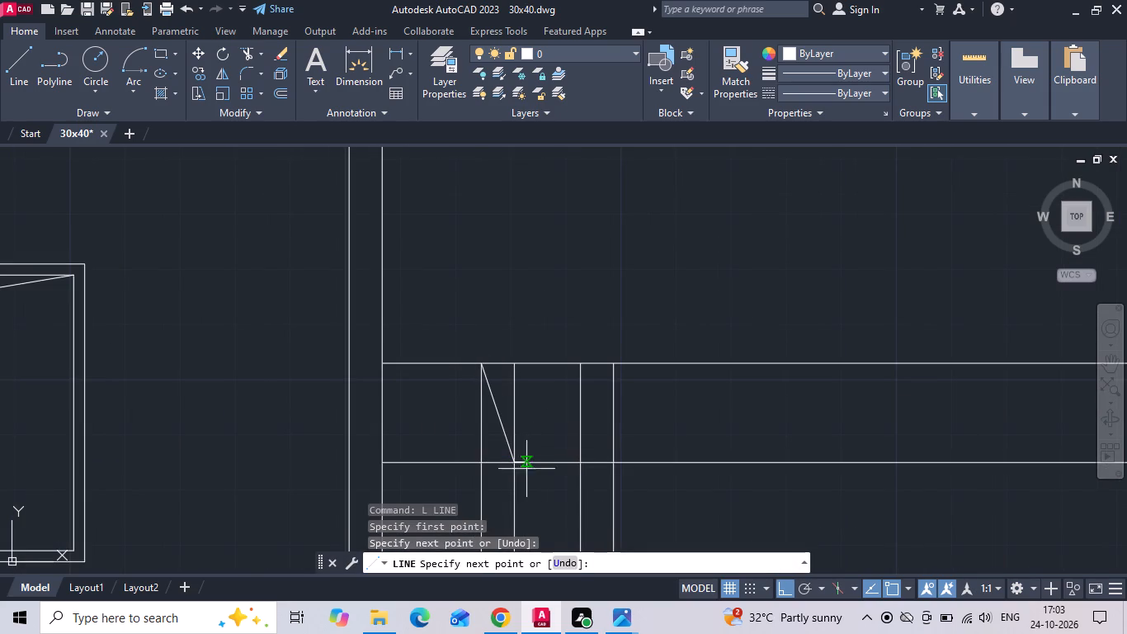
key("space")
left_click_drag(578, 466, 585, 453)
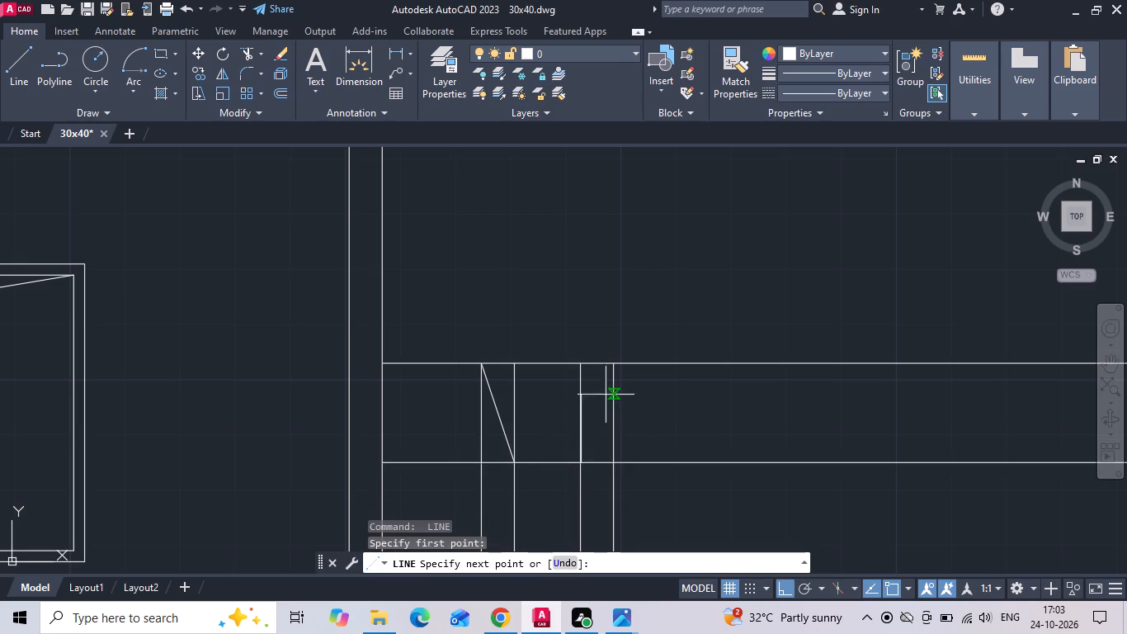
left_click(611, 360)
key("Escape")
Copy the two sloping cap lines from the left gate pillar onto the right gate pillar, aligned with its edges at the lower line.
scroll(388, 374, "down", 2)
scroll(768, 405, "up", 2)
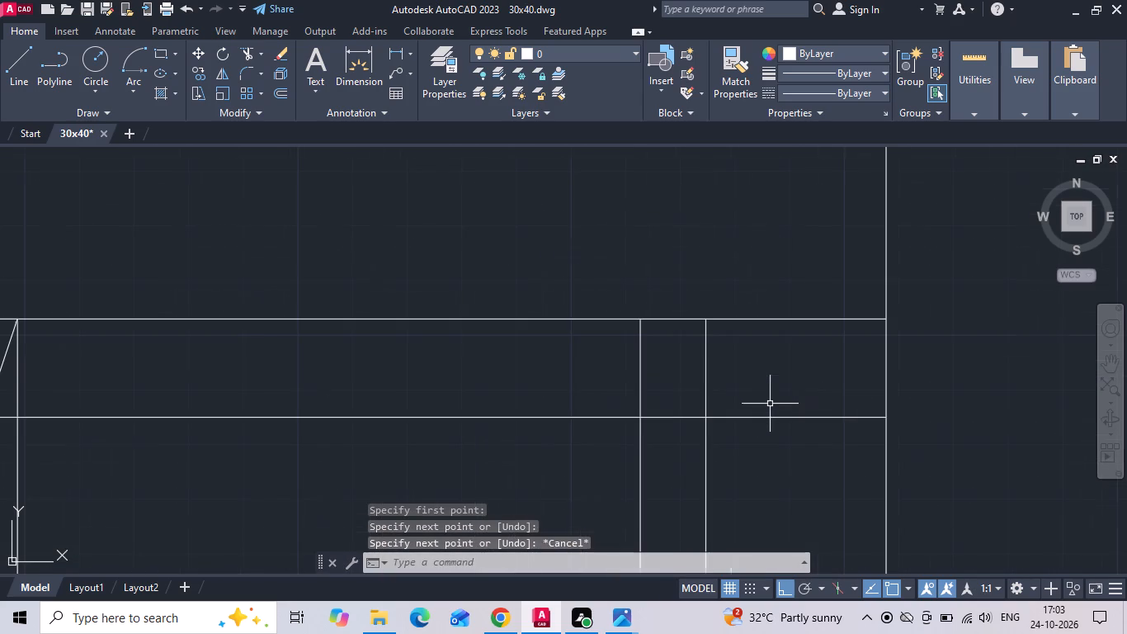
scroll(726, 405, "down", 1)
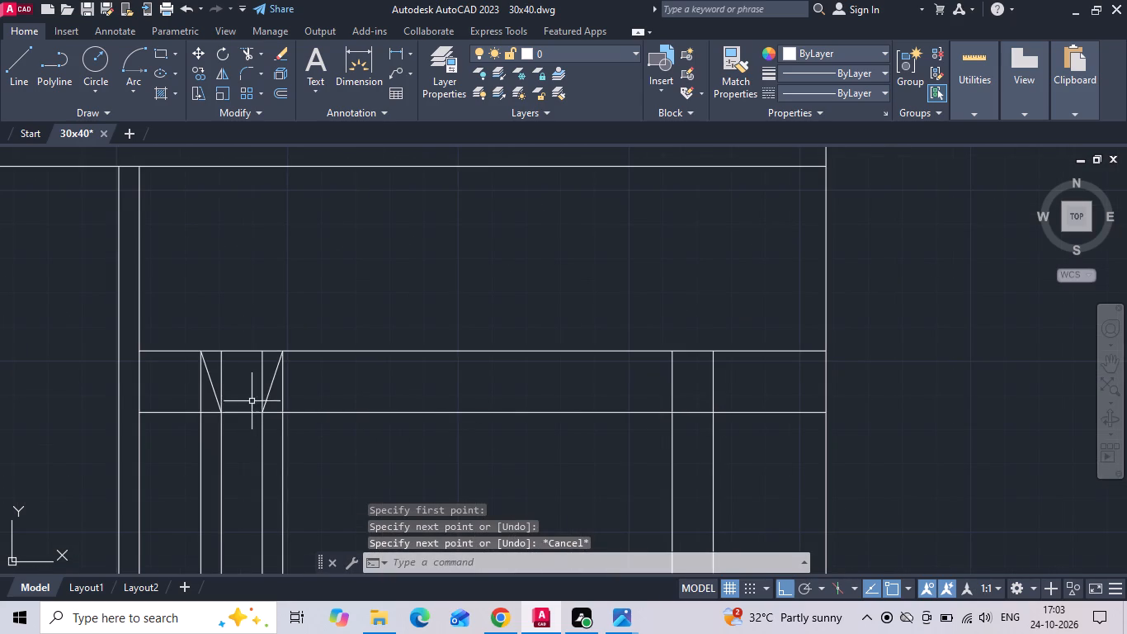
left_click(271, 381)
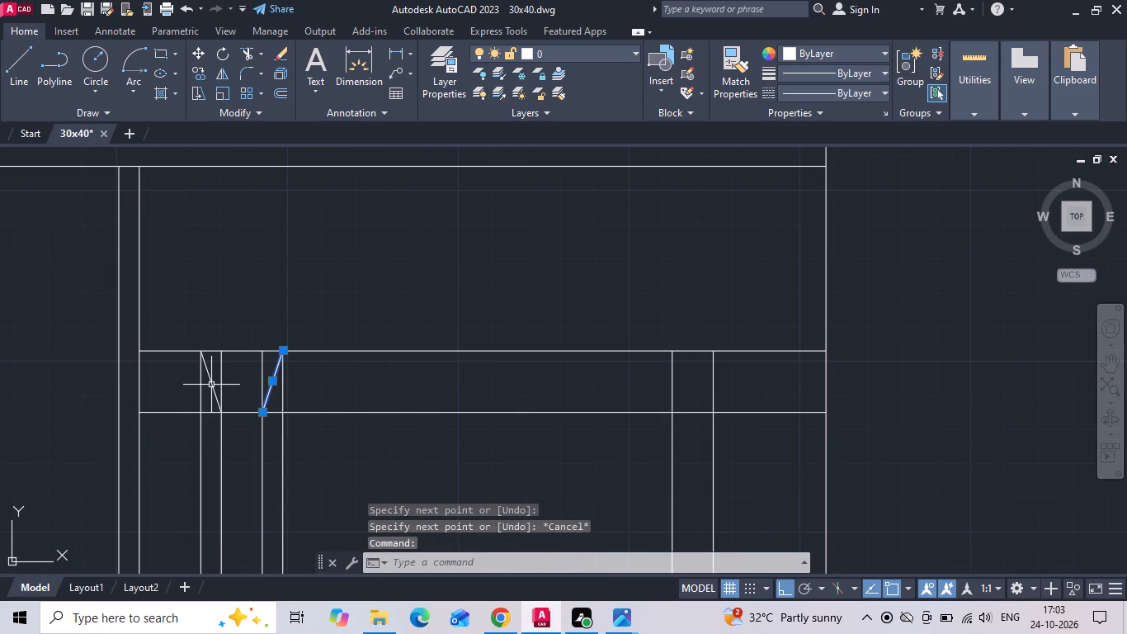
left_click(212, 384)
right_click(229, 289)
left_click(280, 341)
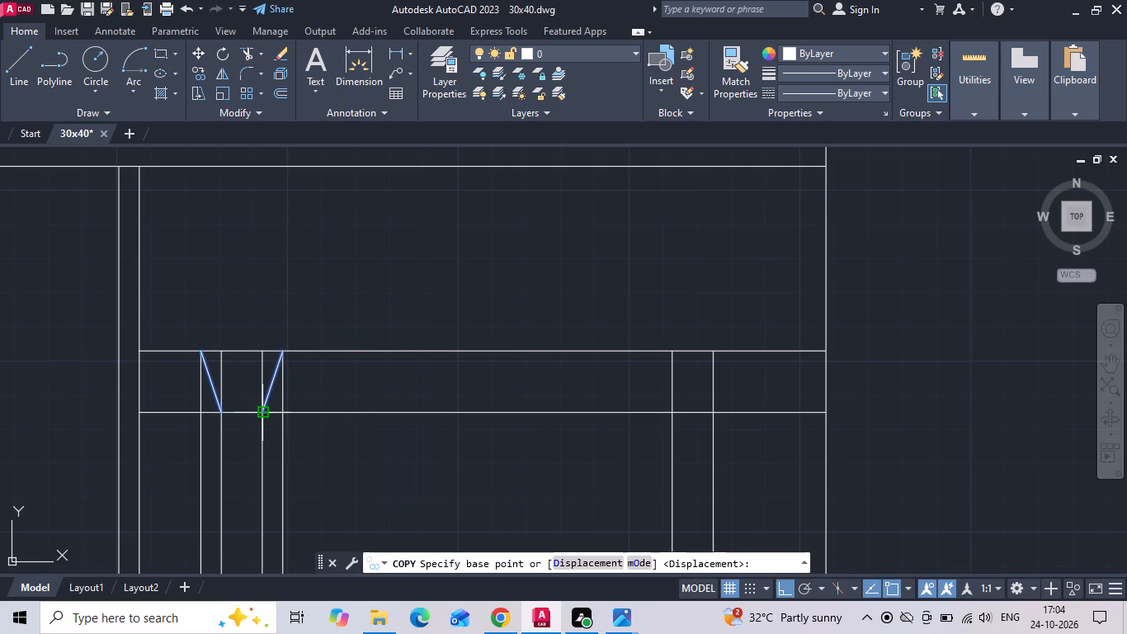
left_click_drag(258, 417, 283, 417)
left_click(710, 409)
key("Escape")
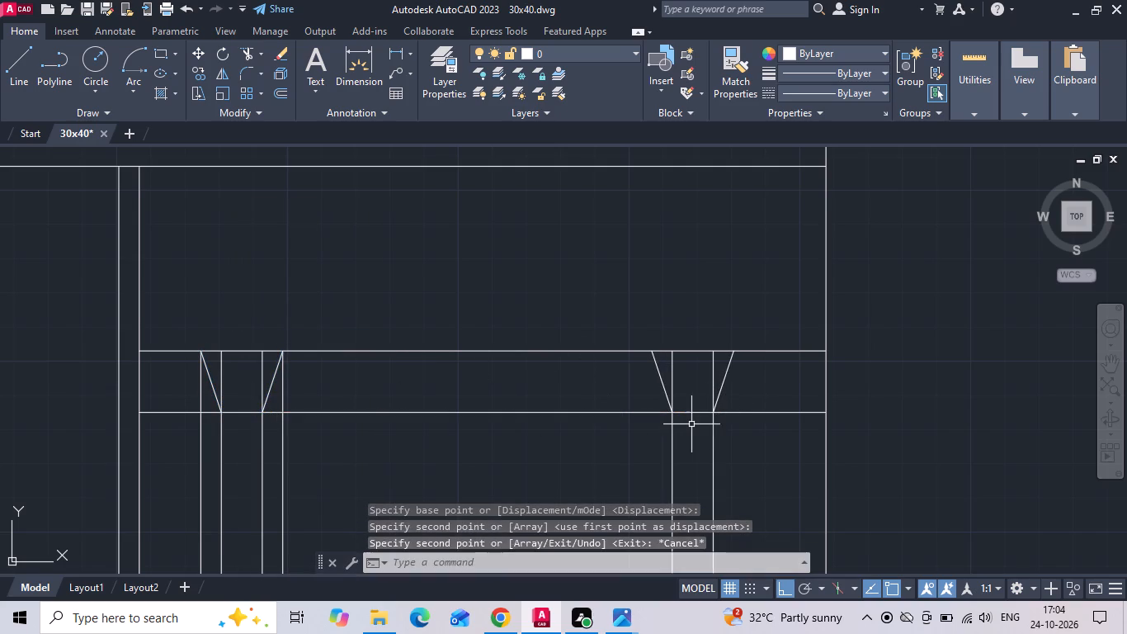
Trim the vertical lines inside the right pillar's flared cap and the upper horizontal line extending beyond the cap to the elevation's outer edge.
key("t")
key("r")
key("space")
key("space")
left_click(712, 363)
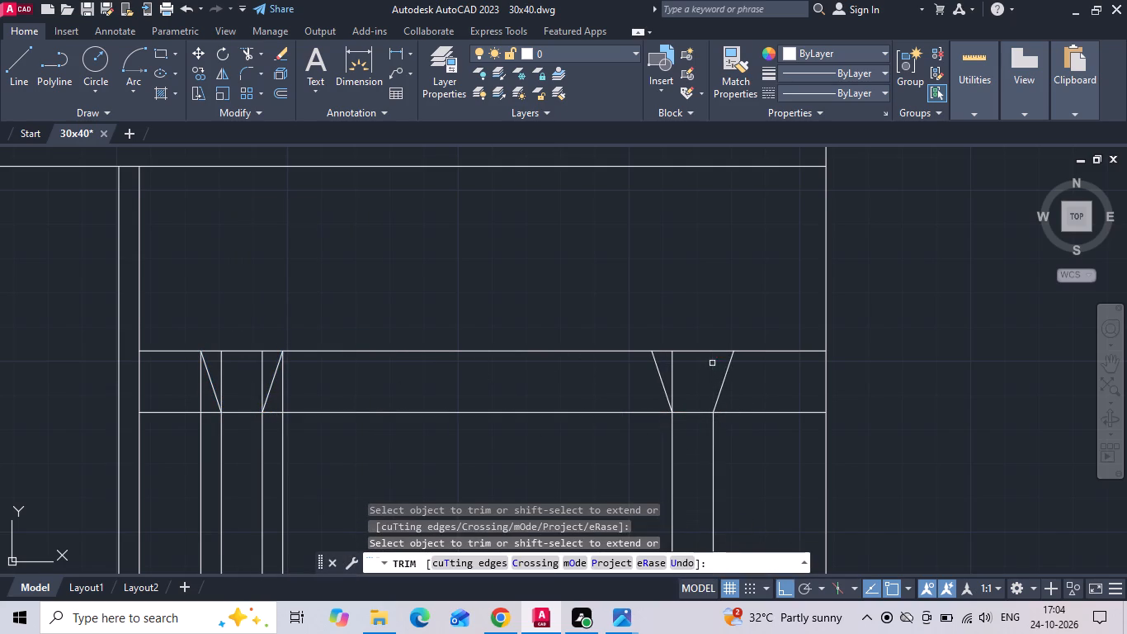
left_click(673, 367)
left_click(757, 351)
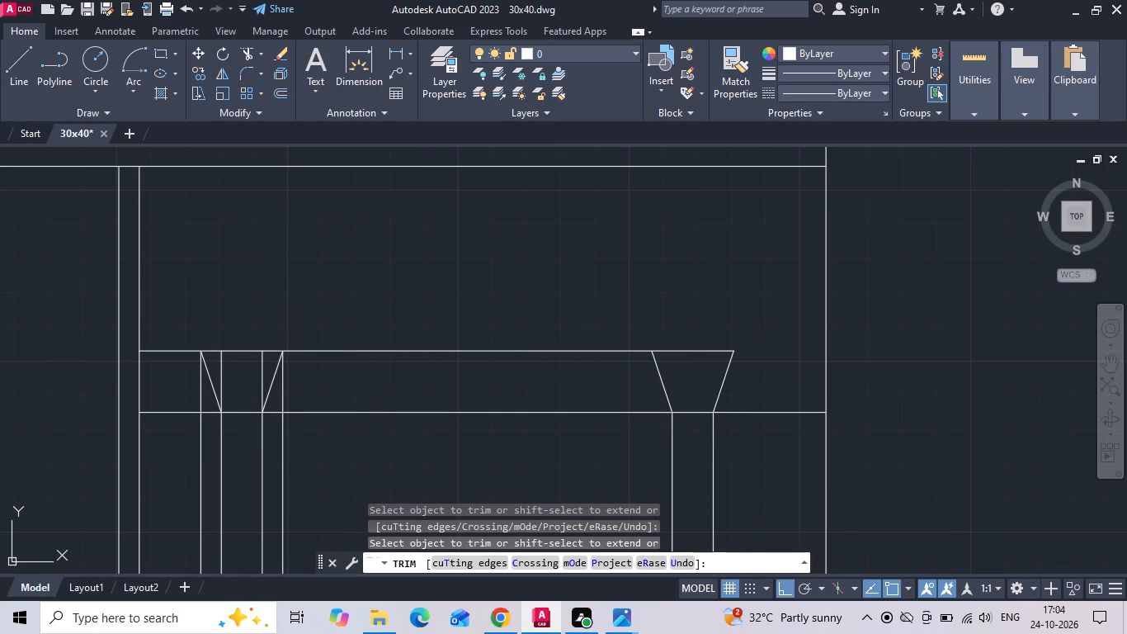
Trim both horizontal guide lines between the two gate pillars and between the left pillar and the house wall.
left_click(563, 415)
left_click(455, 313)
middle_click_drag(358, 357, 548, 362)
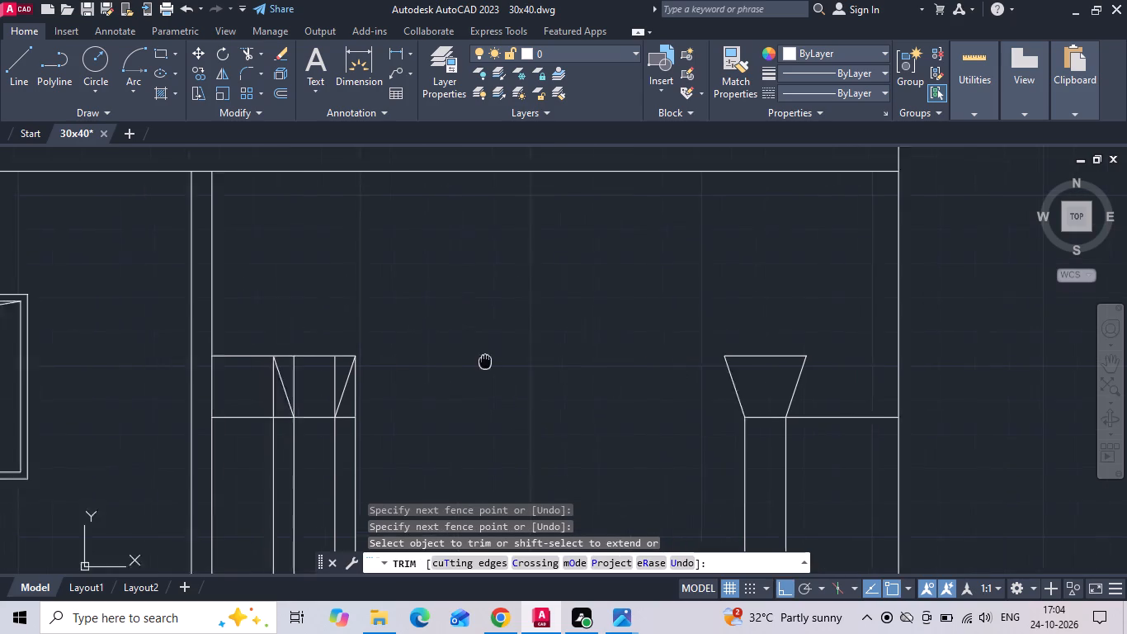
middle_click_drag(548, 362, 569, 362)
left_click_drag(388, 349, 382, 429)
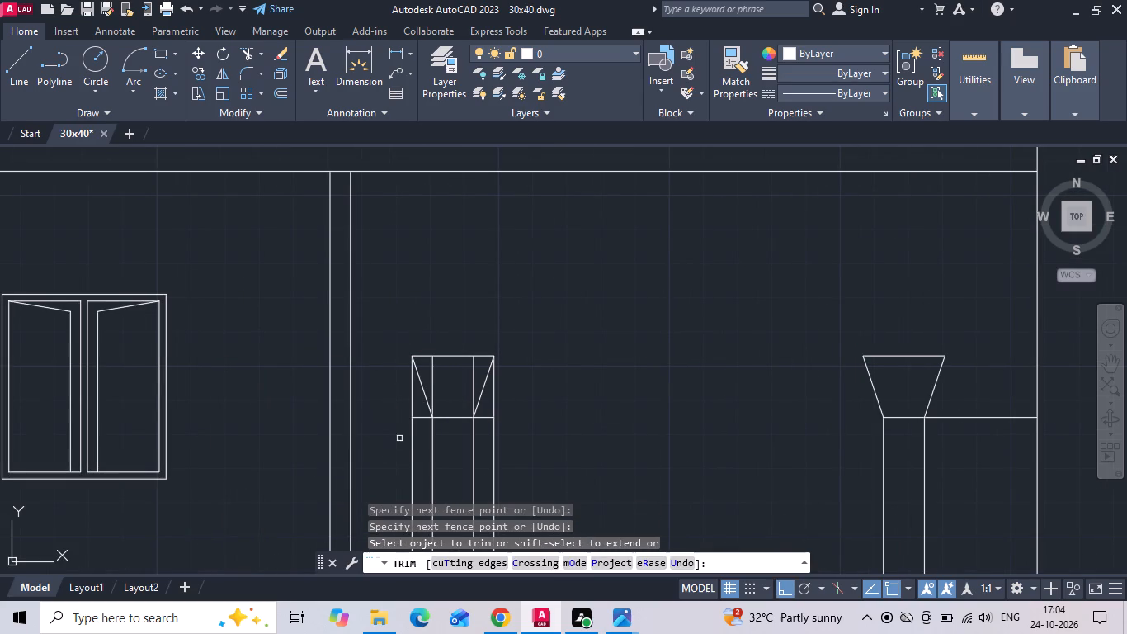
Trim the outer offset lines, inner verticals and leftover lower stubs around the left pillar, leaving only its flared cap and shaft.
left_click(413, 446)
left_click(493, 456)
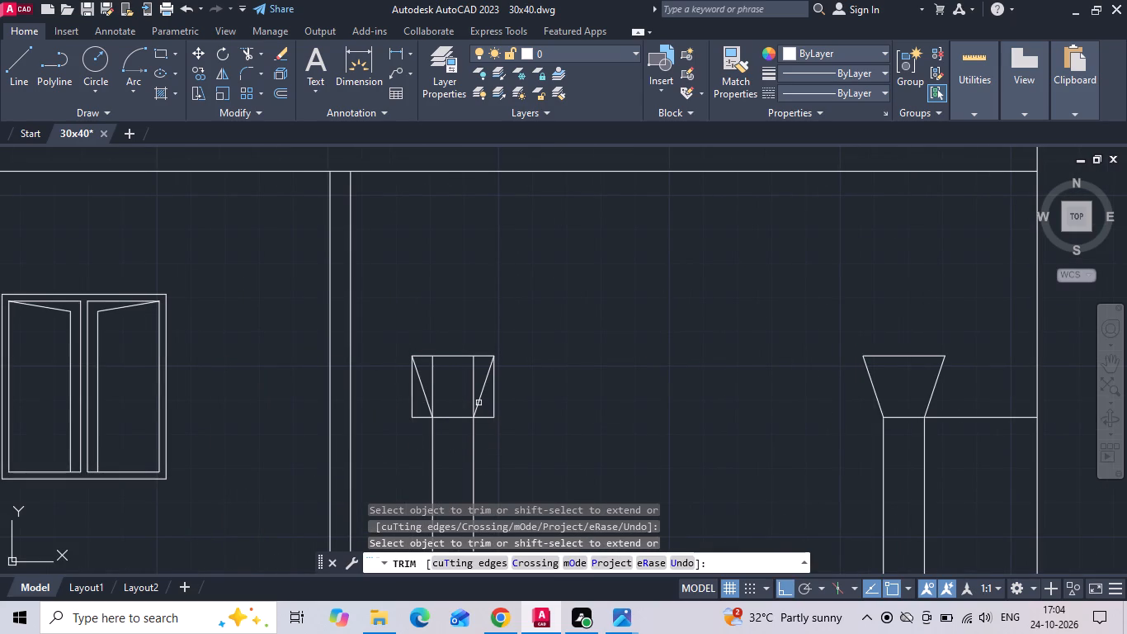
left_click(476, 391)
left_click(427, 372)
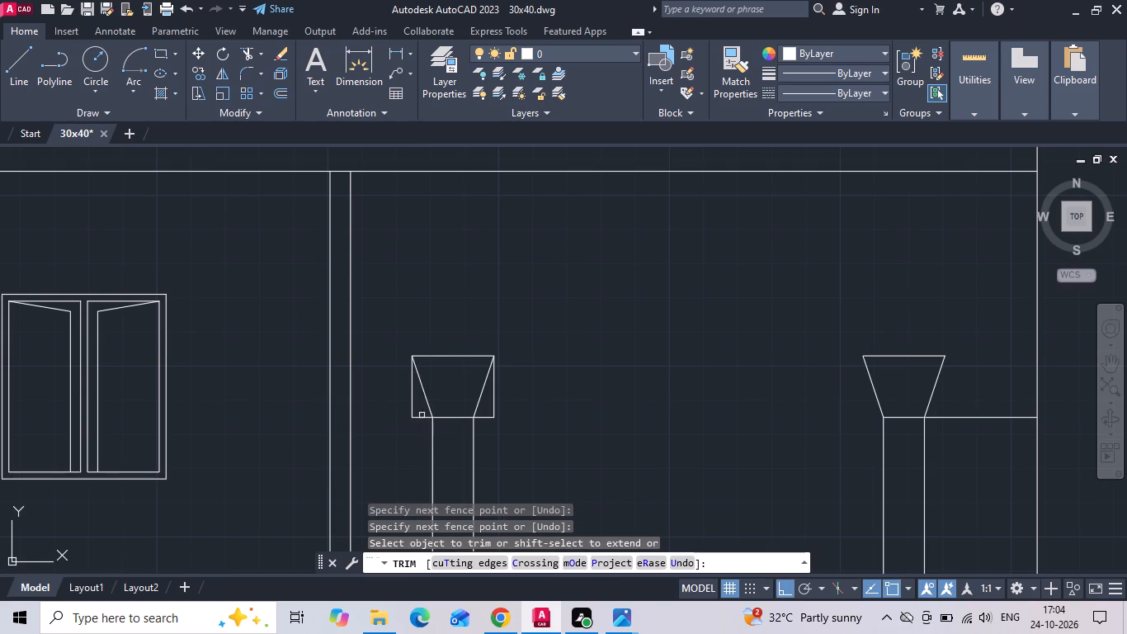
left_click(421, 417)
left_click(411, 411)
left_click(492, 419)
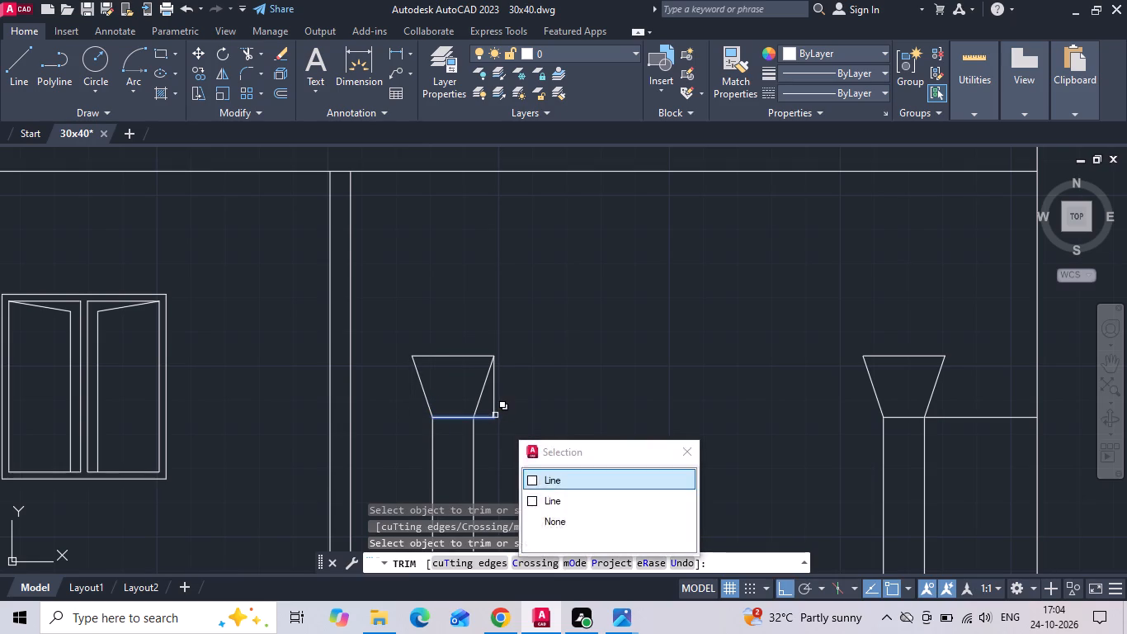
left_click(495, 414)
left_click(494, 408)
left_click(492, 404)
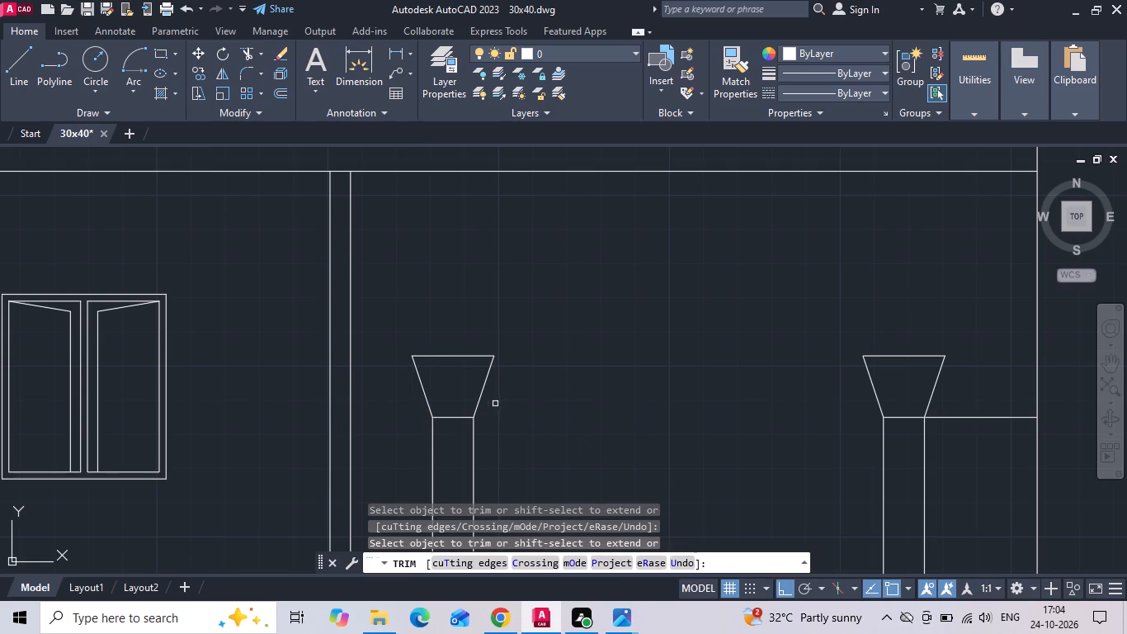
scroll(538, 417, "down", 3)
key("Escape")
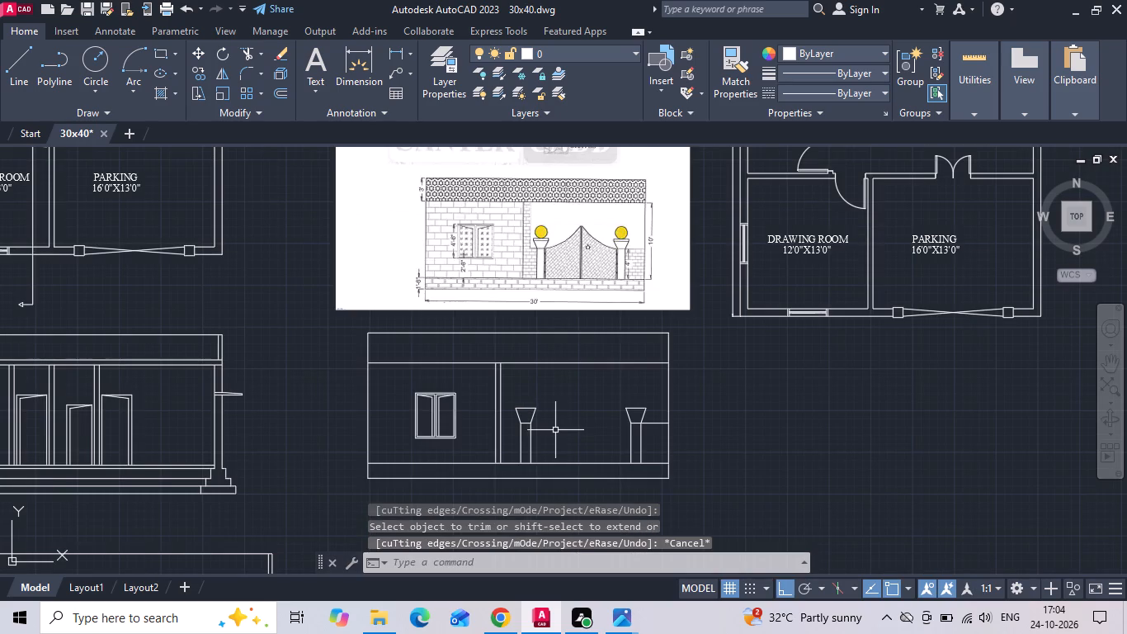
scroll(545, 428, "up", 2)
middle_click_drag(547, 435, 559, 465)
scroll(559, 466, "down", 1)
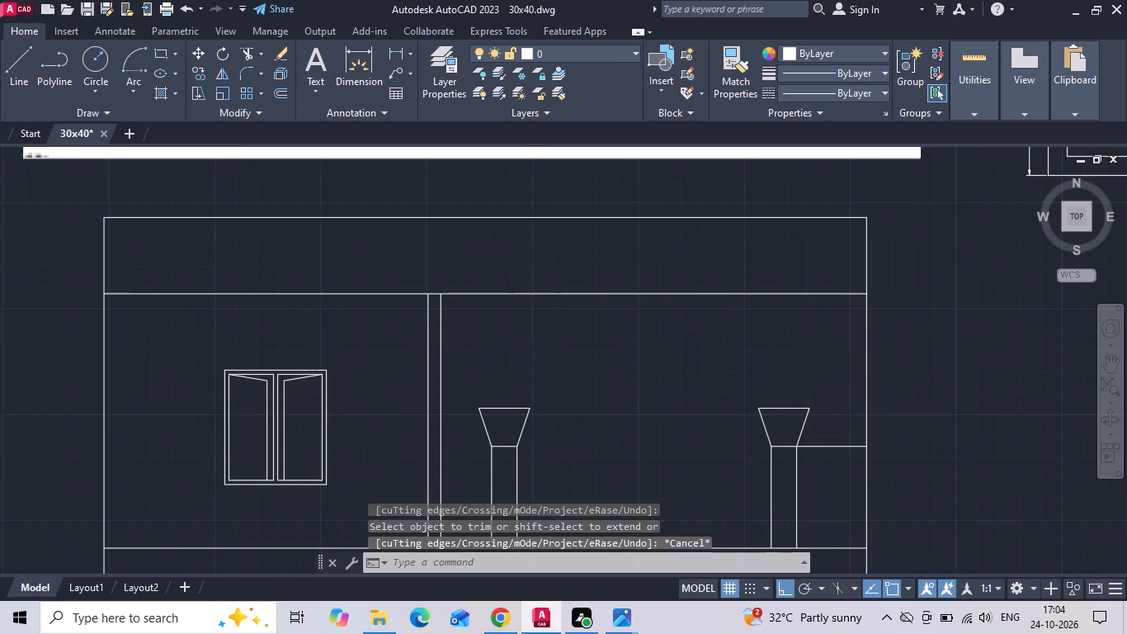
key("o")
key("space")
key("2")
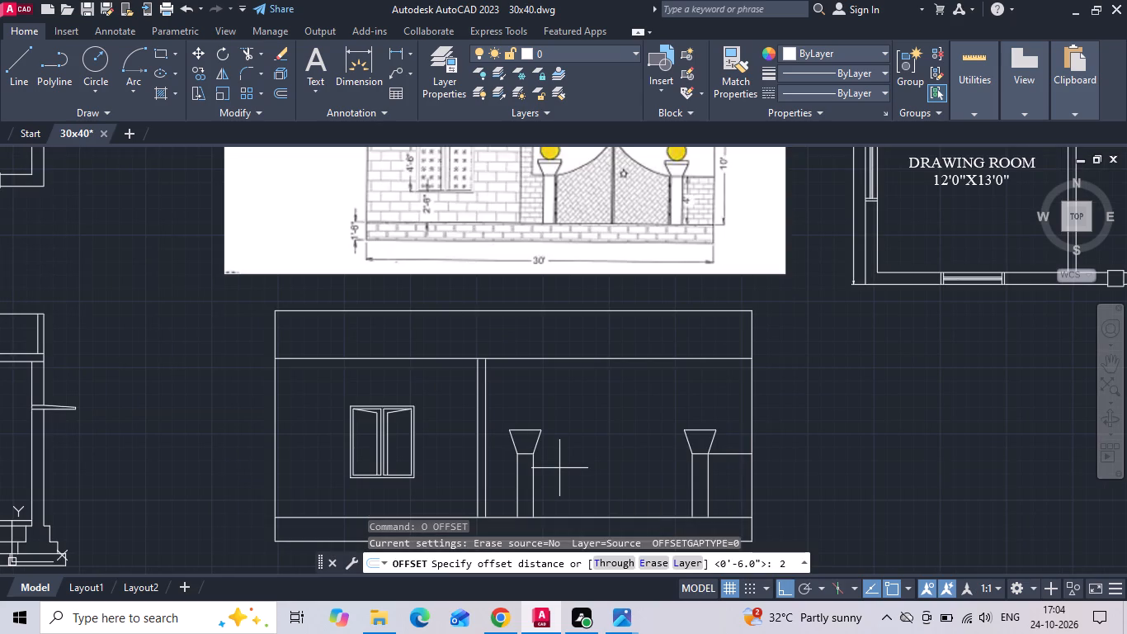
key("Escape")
Offset the top line of both pillar caps 3" downward.
type("O 3")
key("space")
scroll(506, 460, "up", 3)
left_click_drag(549, 370, 549, 371)
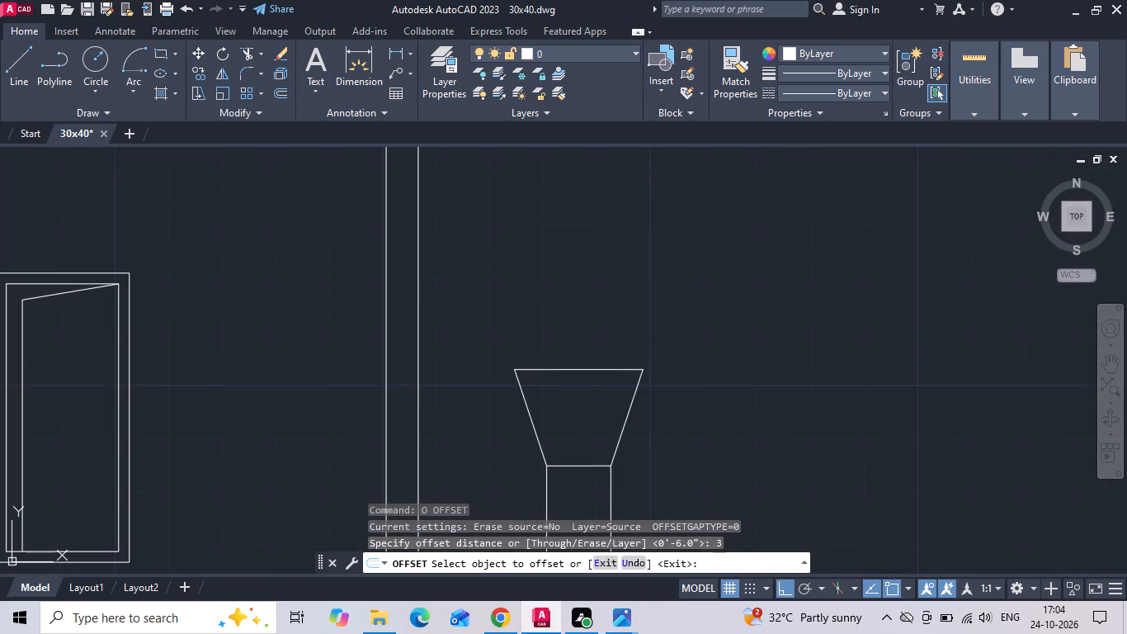
left_click_drag(549, 371, 549, 390)
left_click(545, 416)
scroll(440, 413, "down", 2)
scroll(807, 384, "up", 1)
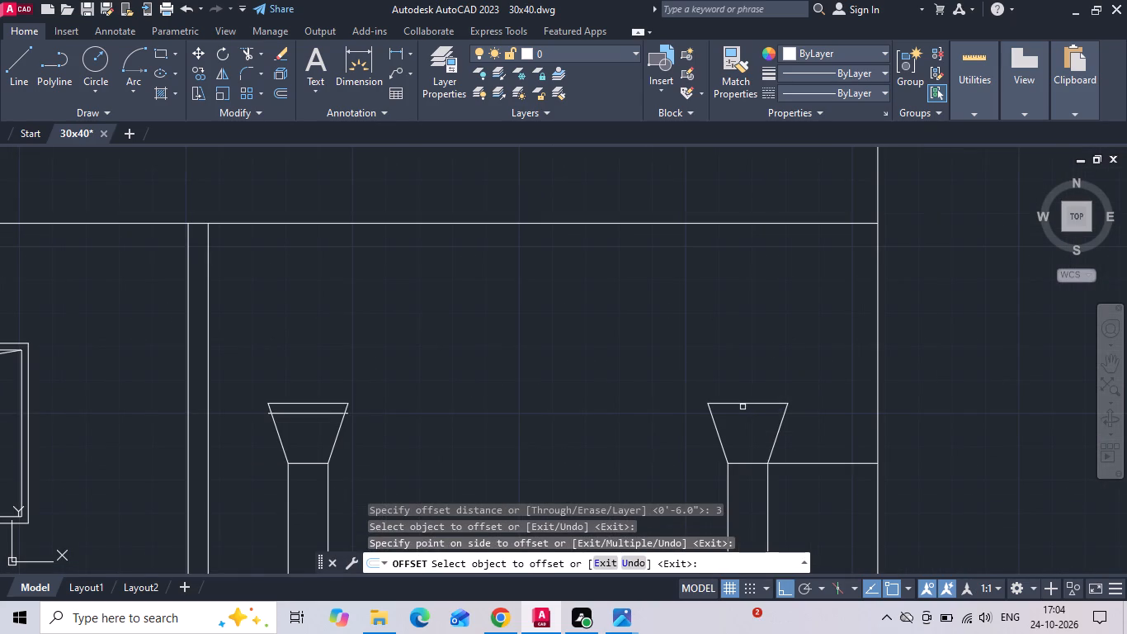
left_click(742, 404)
left_click(739, 430)
scroll(780, 442, "up", 2)
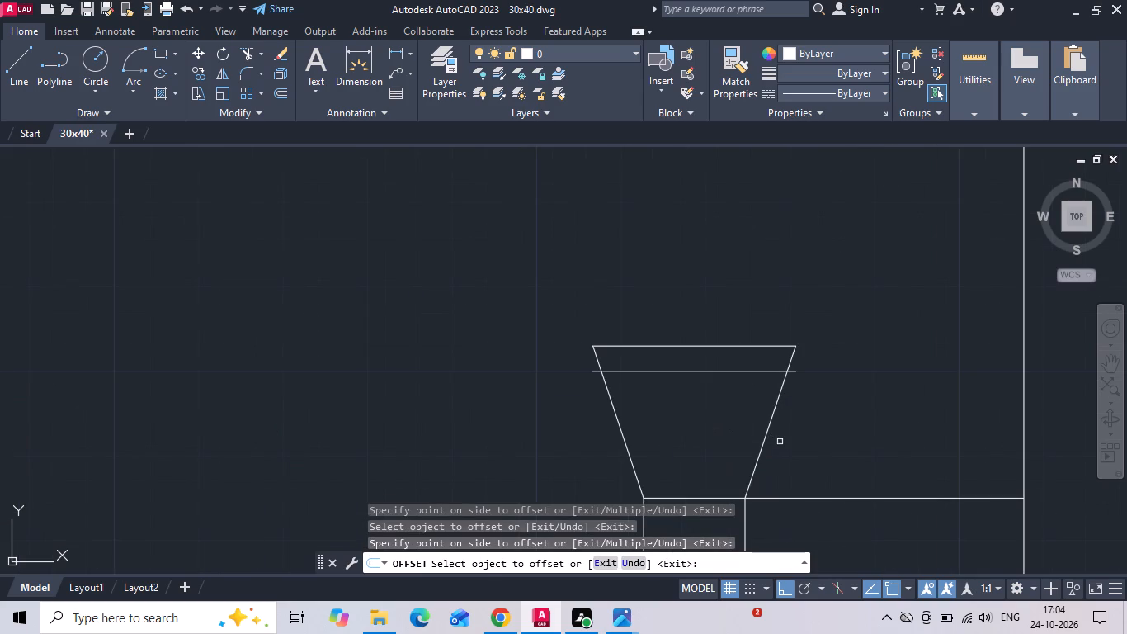
key("Escape")
Draw short vertical lines closing both ends of the 3" band on top of the right pillar's cap.
key("l")
key("space")
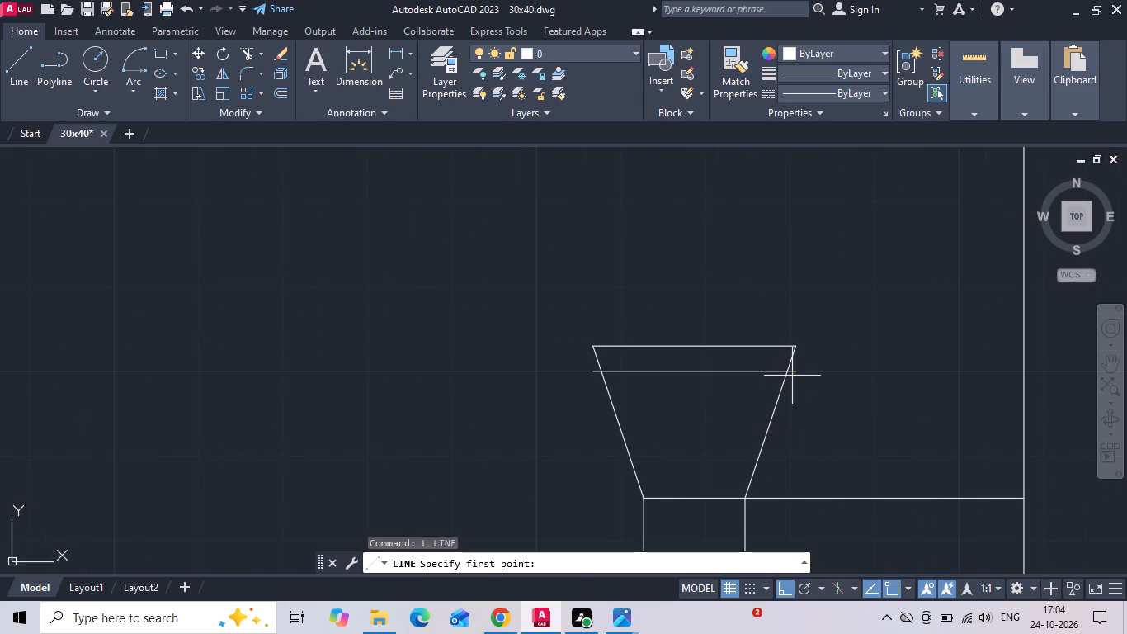
left_click(794, 371)
left_click(799, 347)
key("Escape")
key("space")
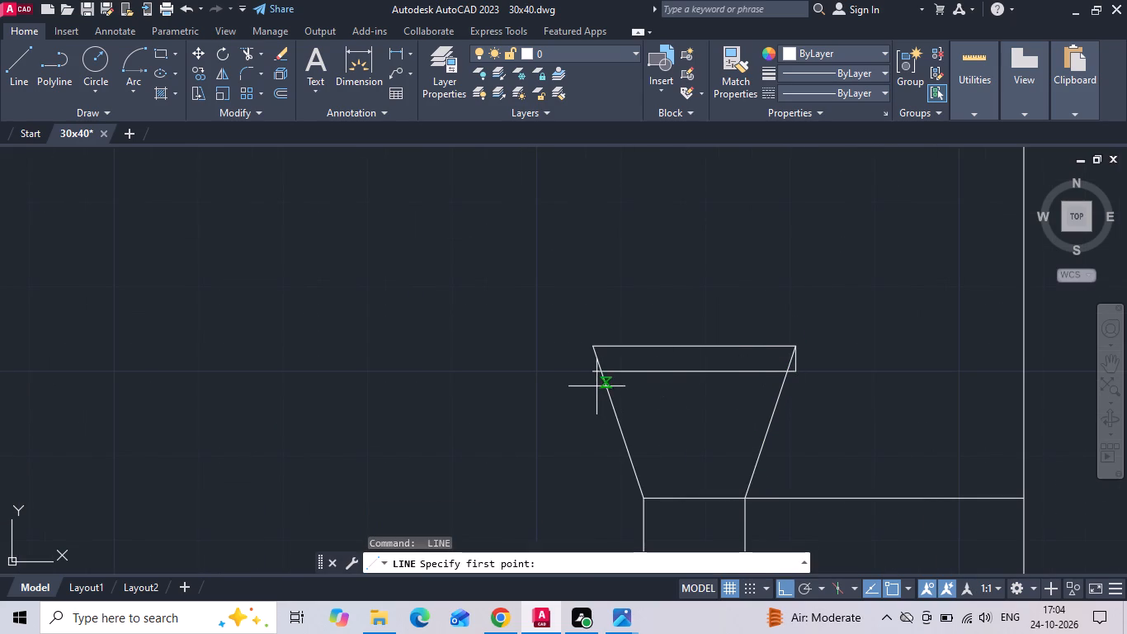
left_click(593, 377)
left_click(592, 350)
key("Escape")
Stretch the upper ends of the right cap's two sloping lines down to the bottom corners of its 3" band.
scroll(601, 367, "up", 1)
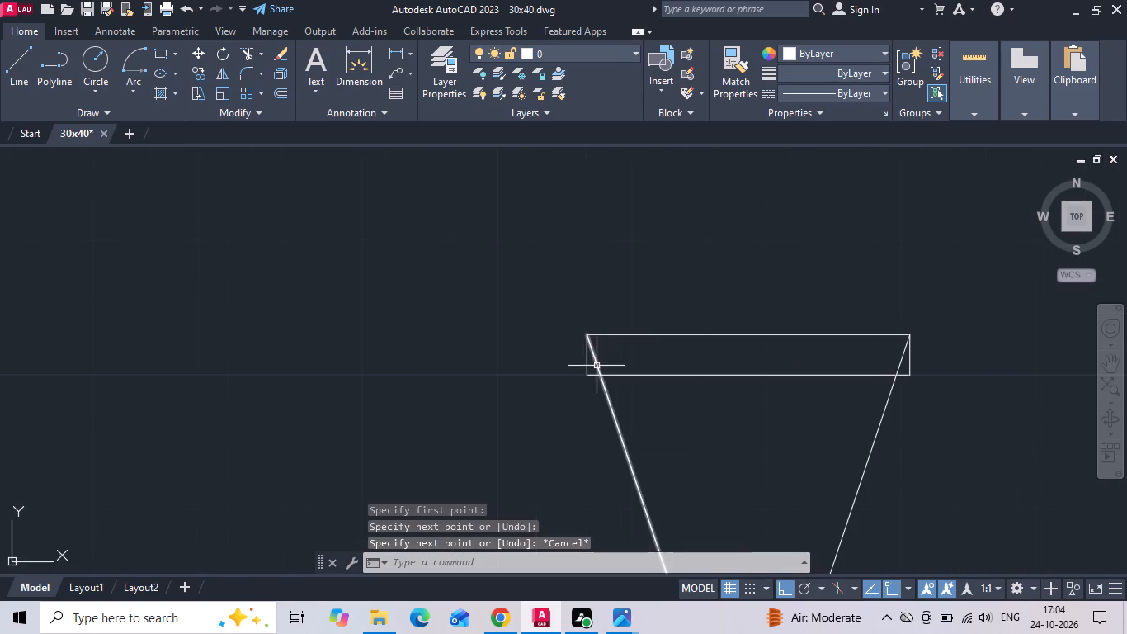
left_click(596, 365)
left_click(588, 334)
left_click(588, 371)
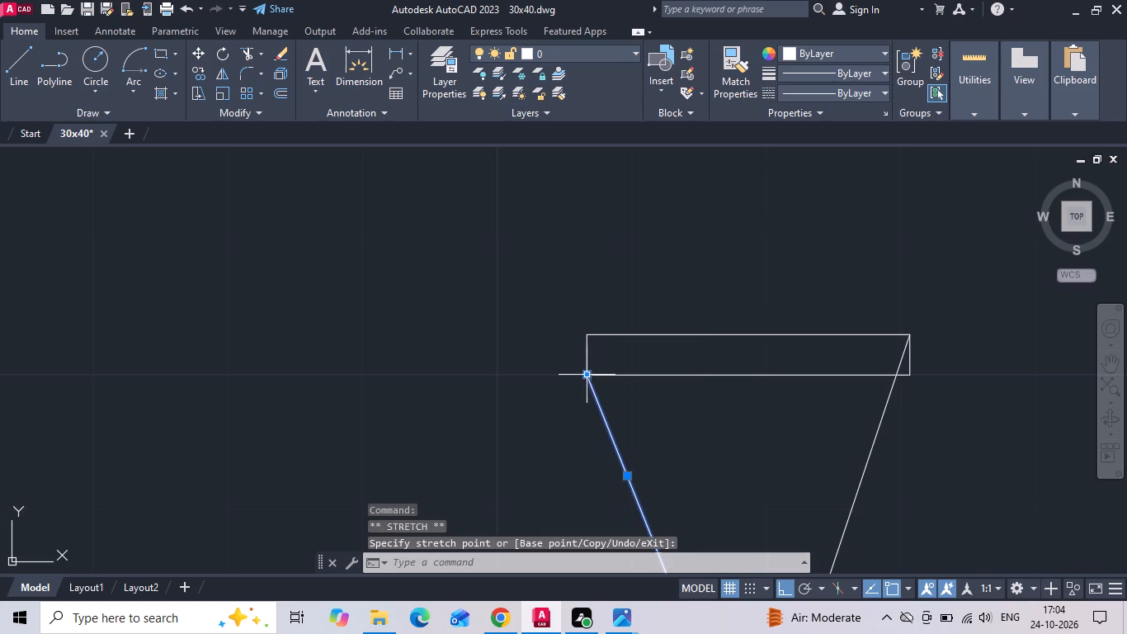
left_click(898, 359)
left_click(901, 352)
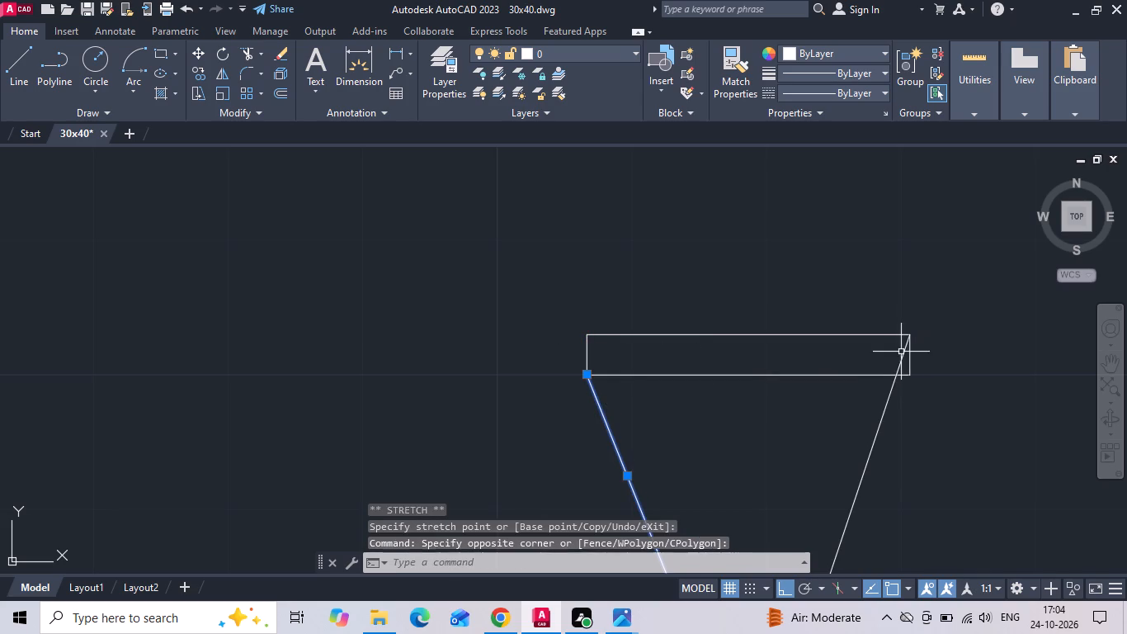
left_click(900, 364)
left_click(908, 332)
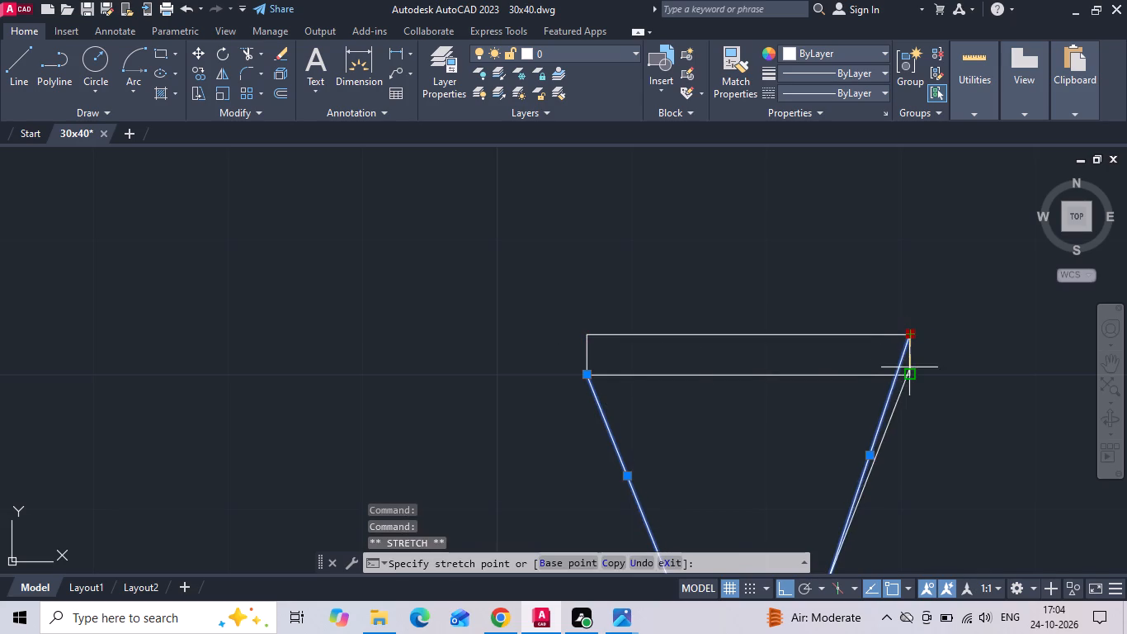
left_click(911, 371)
key("Escape")
Draw short vertical lines closing both ends of the 3" band on top of the left pillar's cap.
scroll(835, 315, "down", 2)
scroll(833, 405, "down", 1)
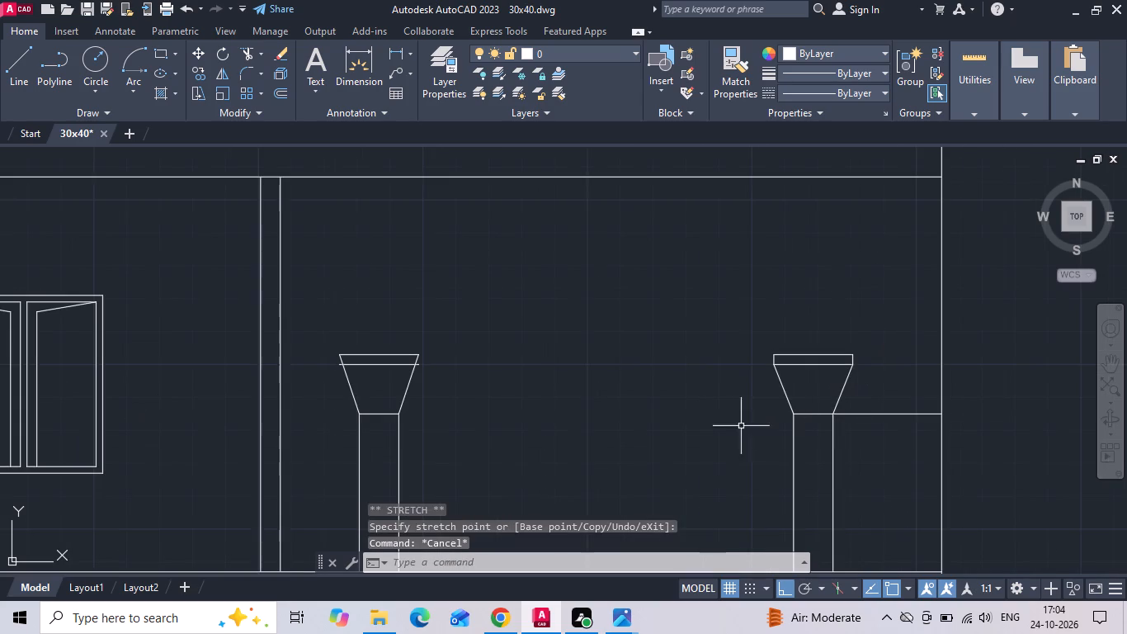
scroll(332, 397, "up", 2)
type("L")
key("space")
scroll(351, 319, "up", 2)
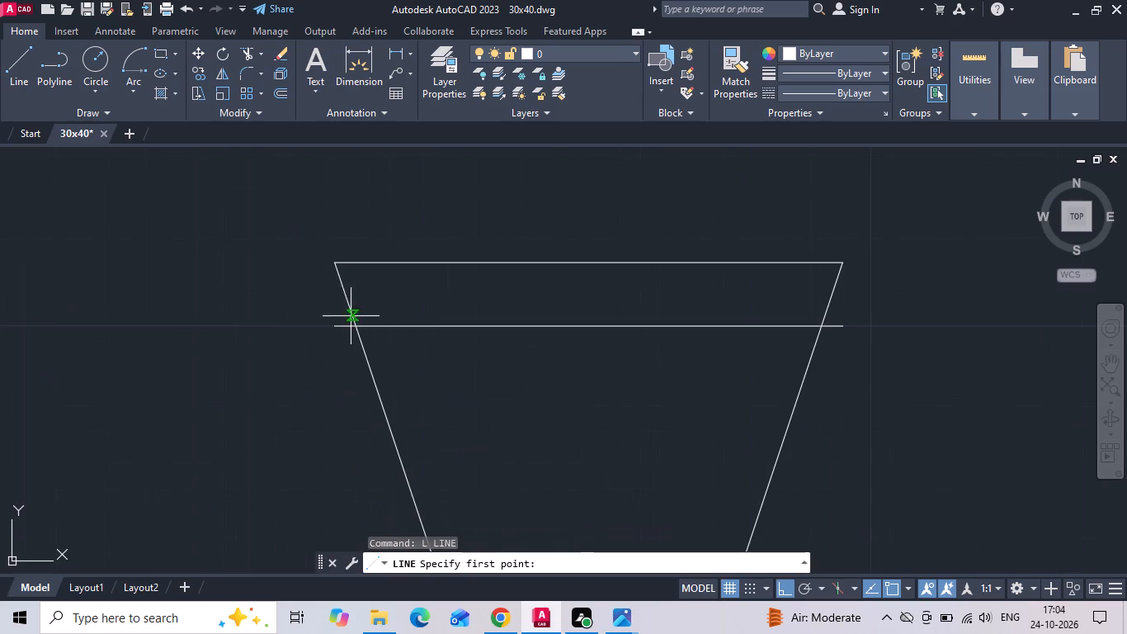
left_click(333, 264)
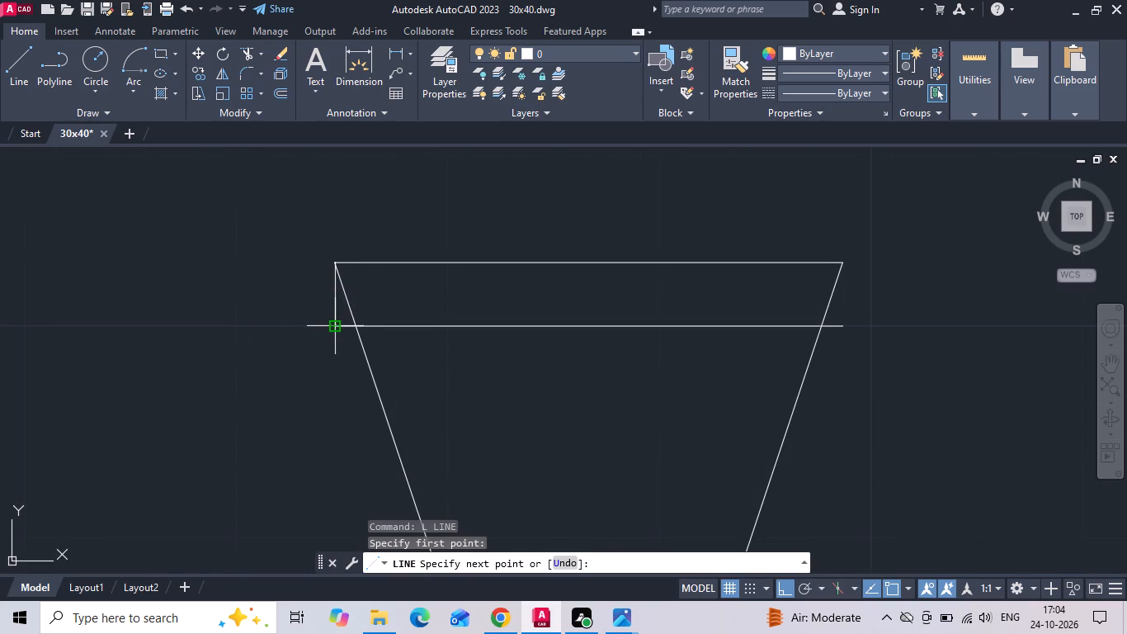
left_click(333, 325)
key("space")
key("space")
left_click(848, 327)
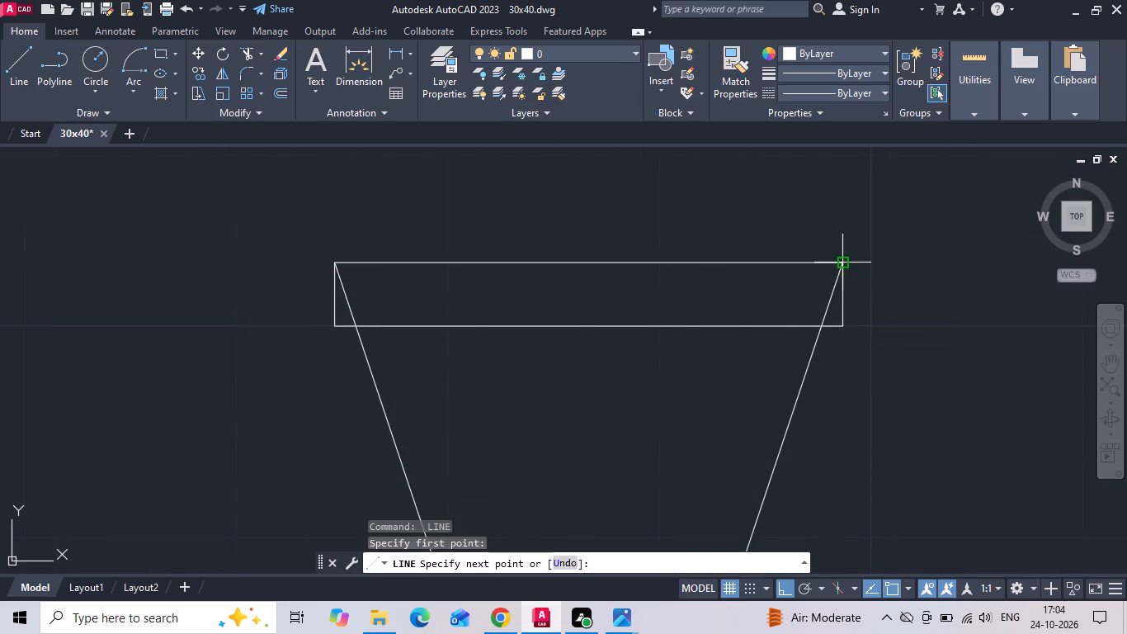
left_click(844, 258)
key("Escape")
Stretch the upper ends of the left cap's two sloping lines down to the bottom corners of its 3" band.
left_click(834, 300)
left_click(795, 284)
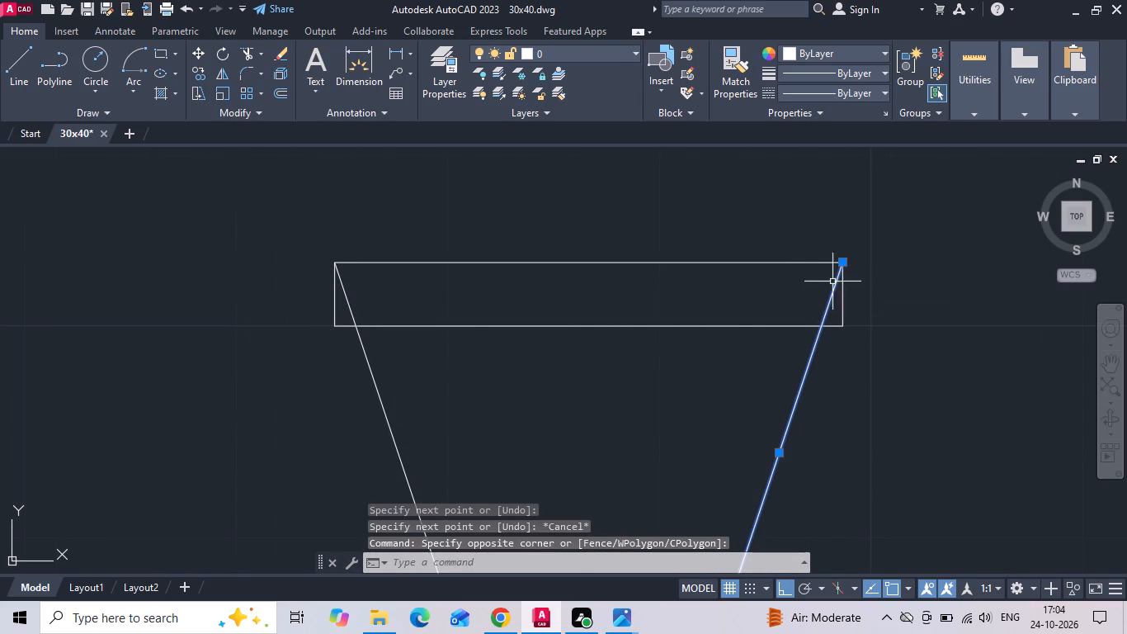
left_click(842, 259)
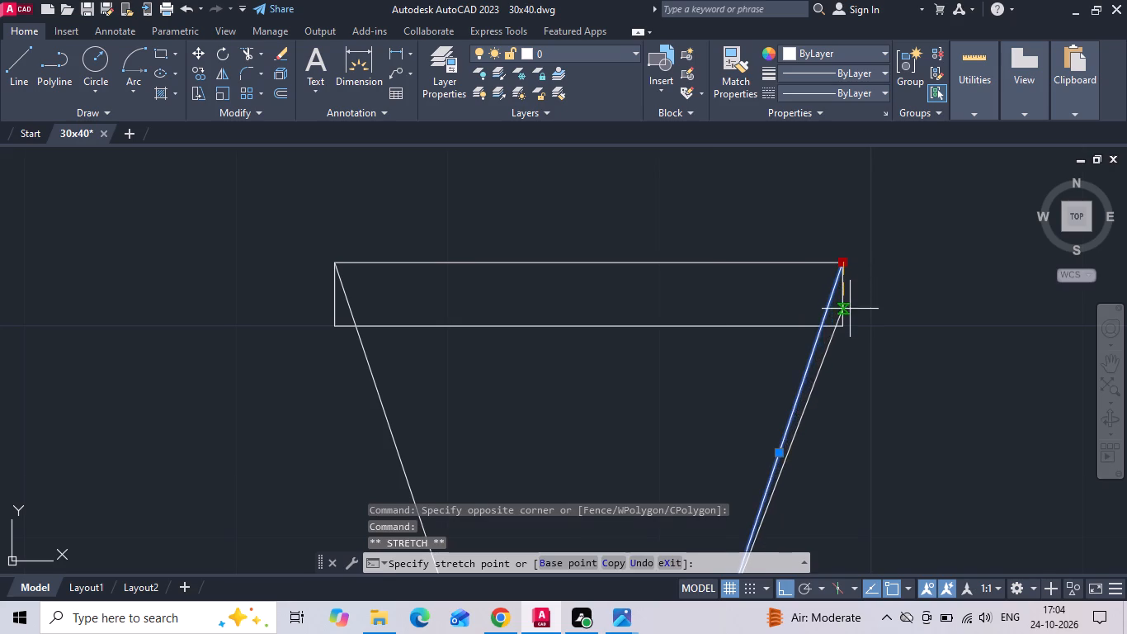
left_click(844, 328)
key("Escape")
left_click(349, 305)
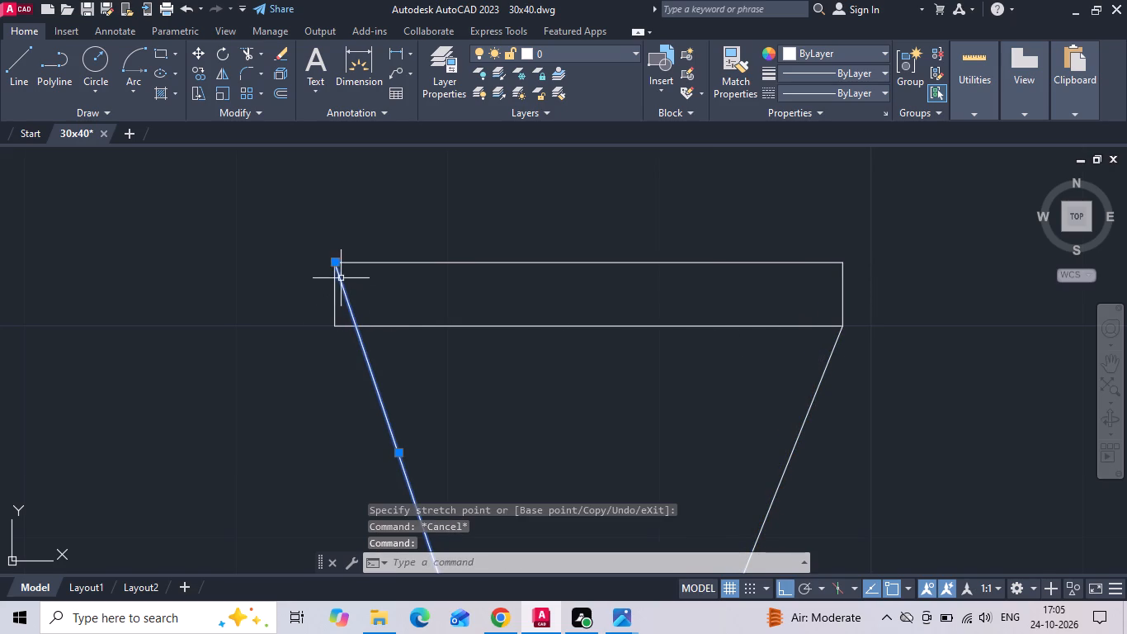
left_click(335, 263)
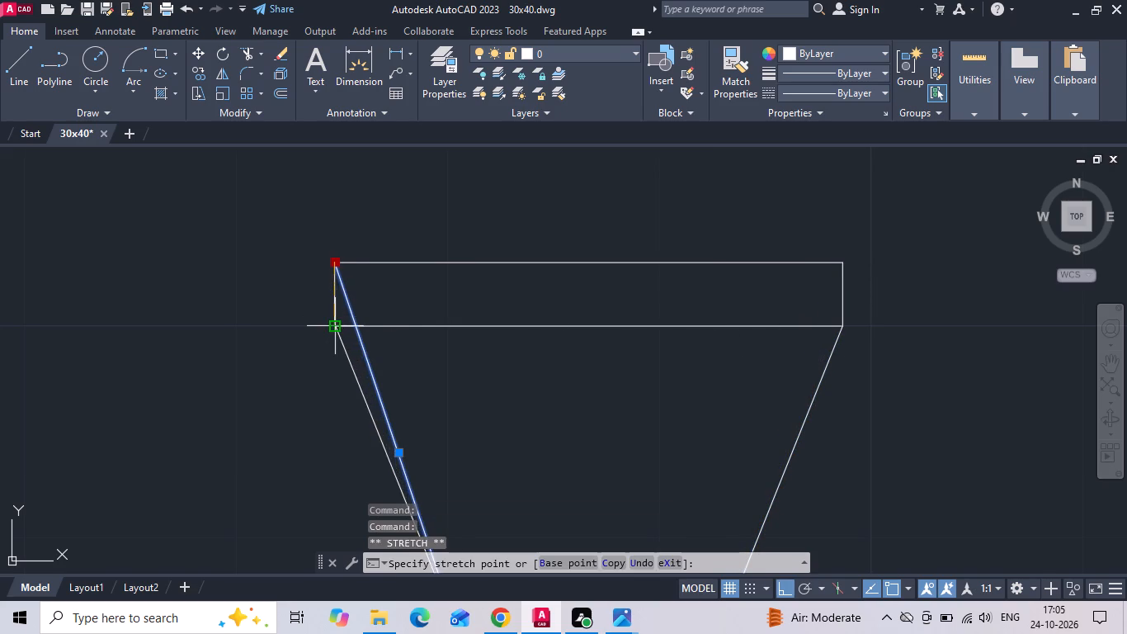
left_click(330, 322)
key("Escape")
Save the drawing.
key("ctrl+s")
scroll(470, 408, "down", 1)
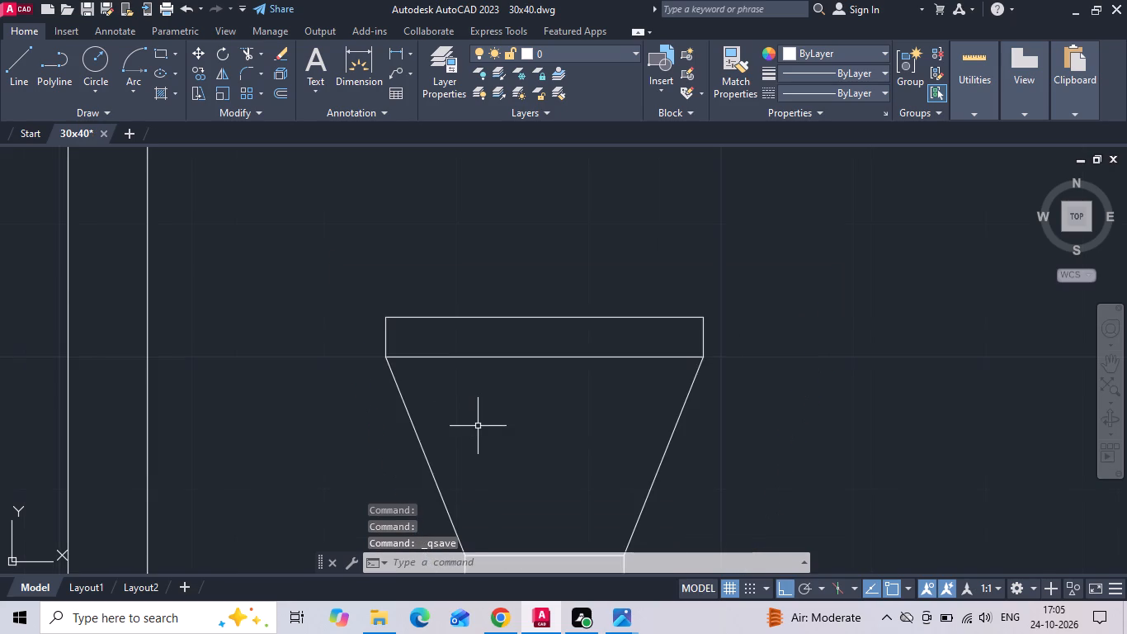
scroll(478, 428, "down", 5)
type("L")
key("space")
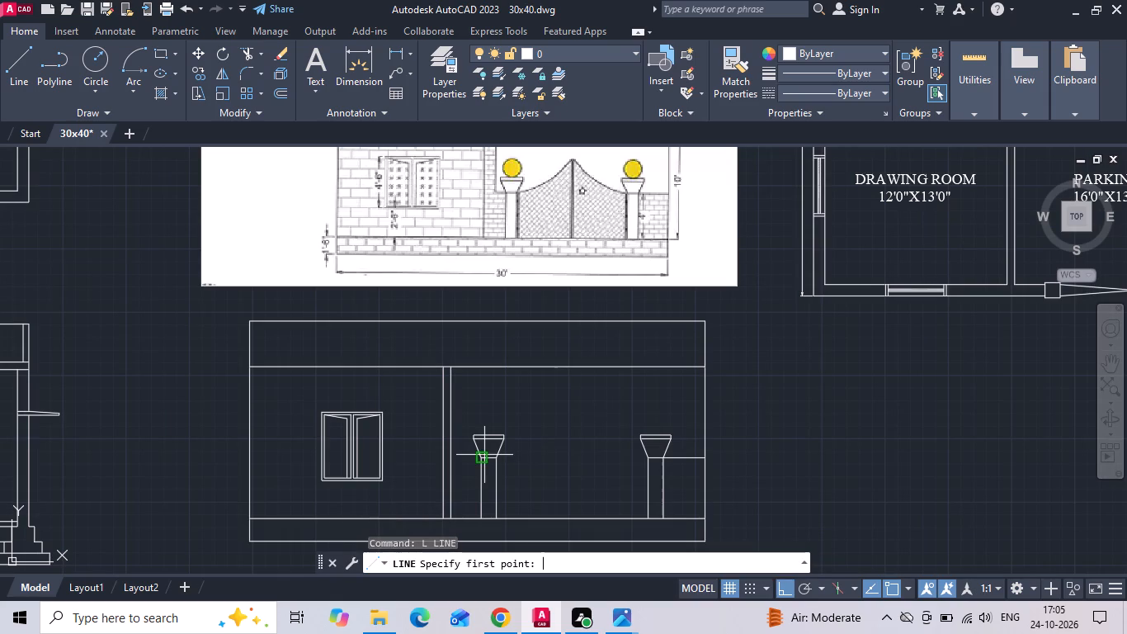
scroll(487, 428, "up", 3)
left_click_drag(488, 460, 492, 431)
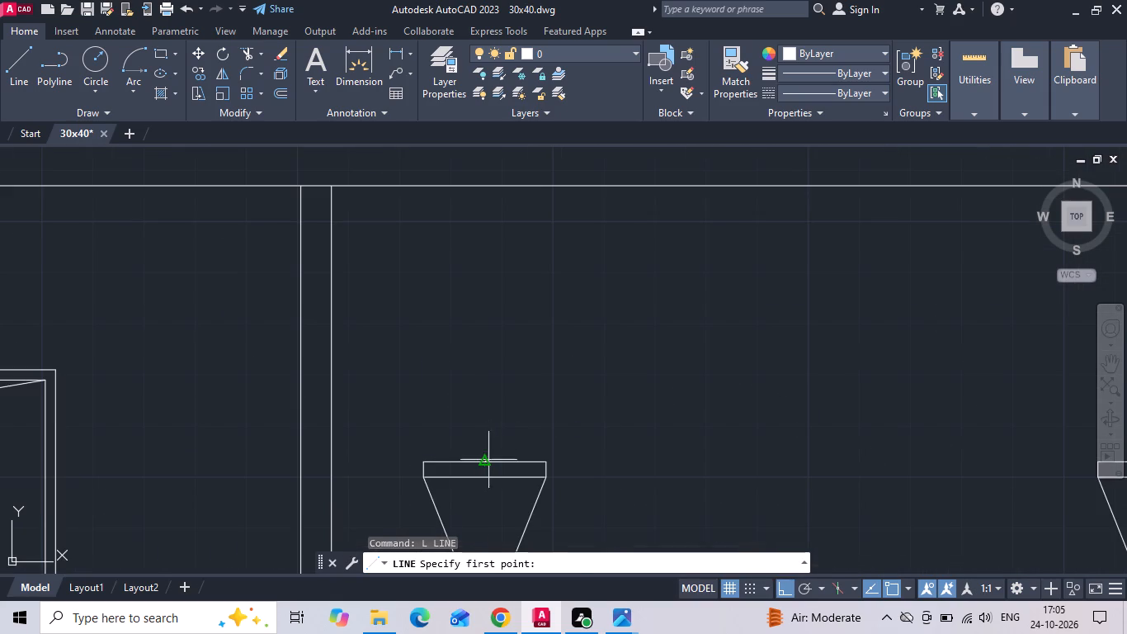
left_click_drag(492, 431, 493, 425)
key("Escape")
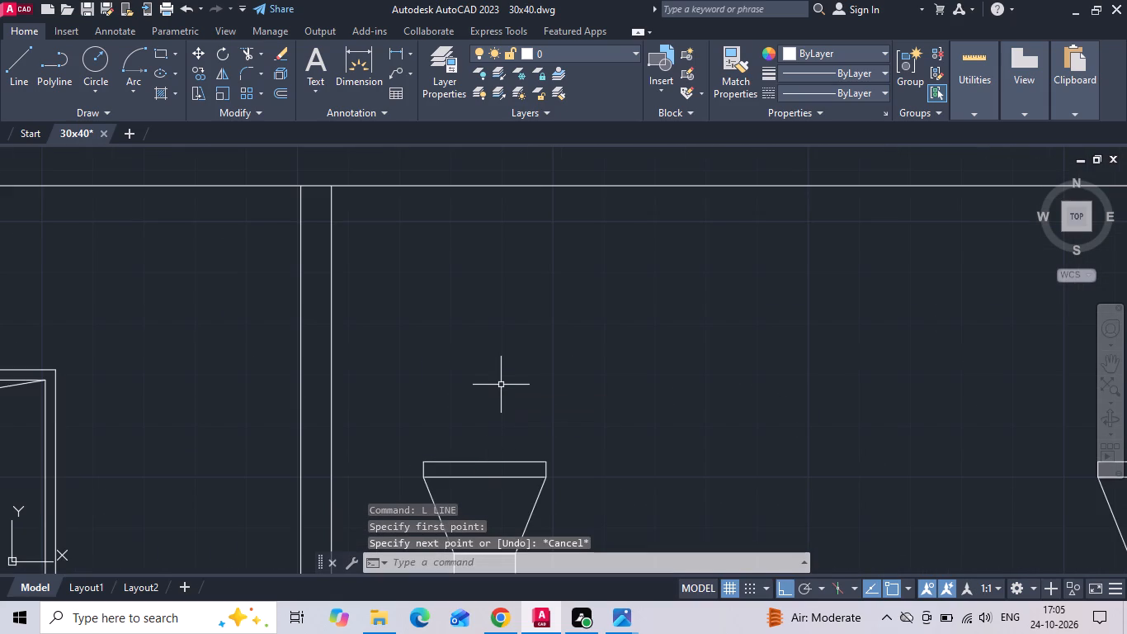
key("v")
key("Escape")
Save the drawing again.
key("ctrl+s")
key("ctrl+s")
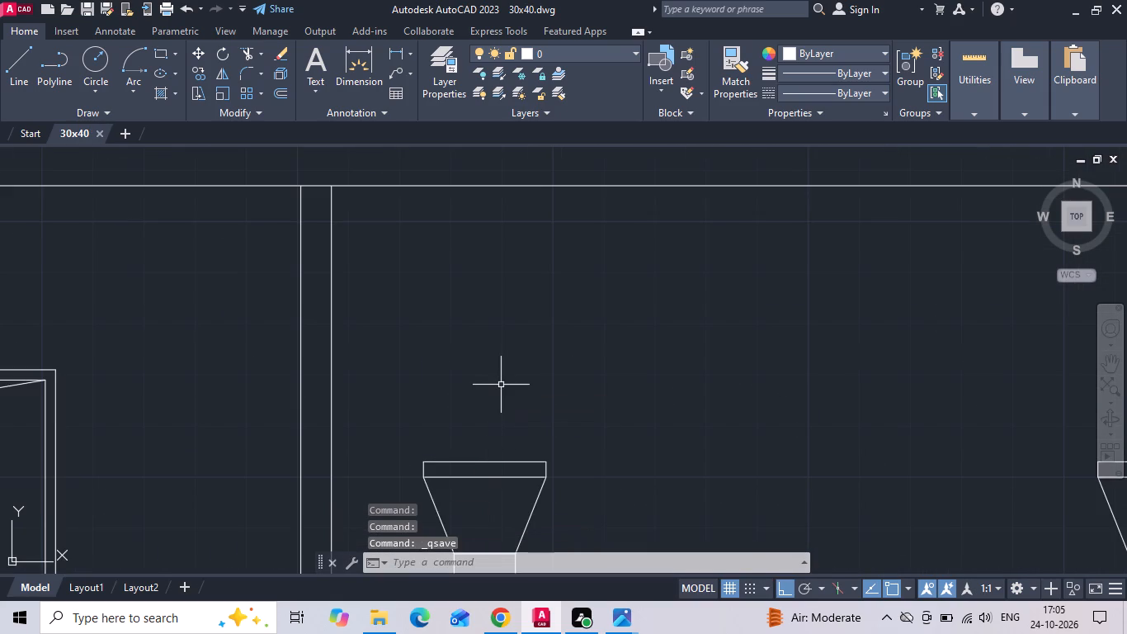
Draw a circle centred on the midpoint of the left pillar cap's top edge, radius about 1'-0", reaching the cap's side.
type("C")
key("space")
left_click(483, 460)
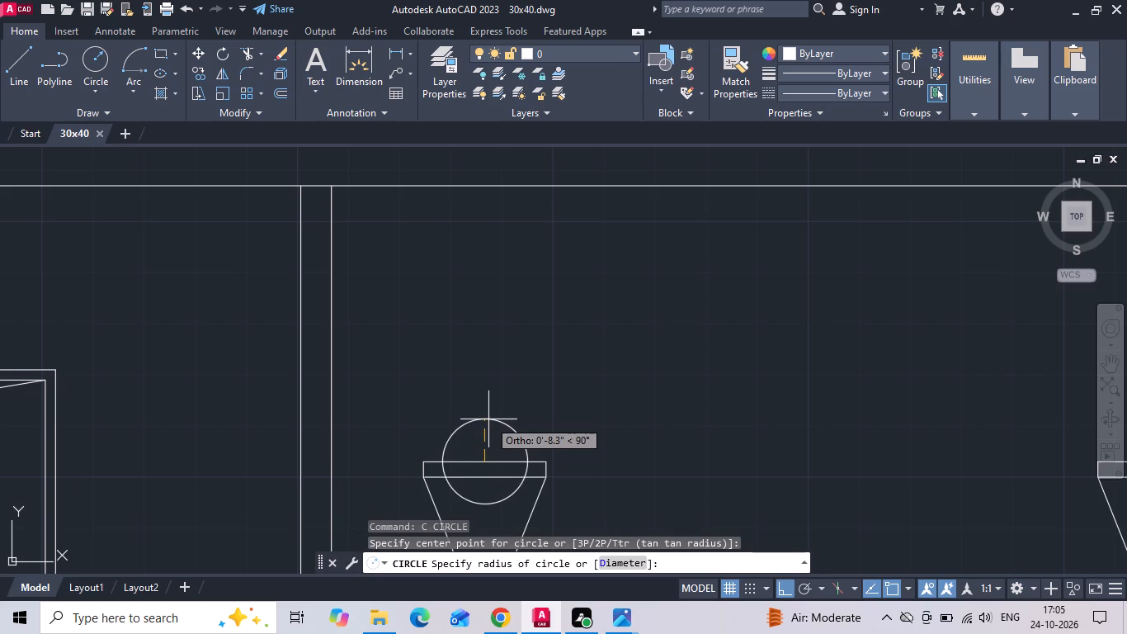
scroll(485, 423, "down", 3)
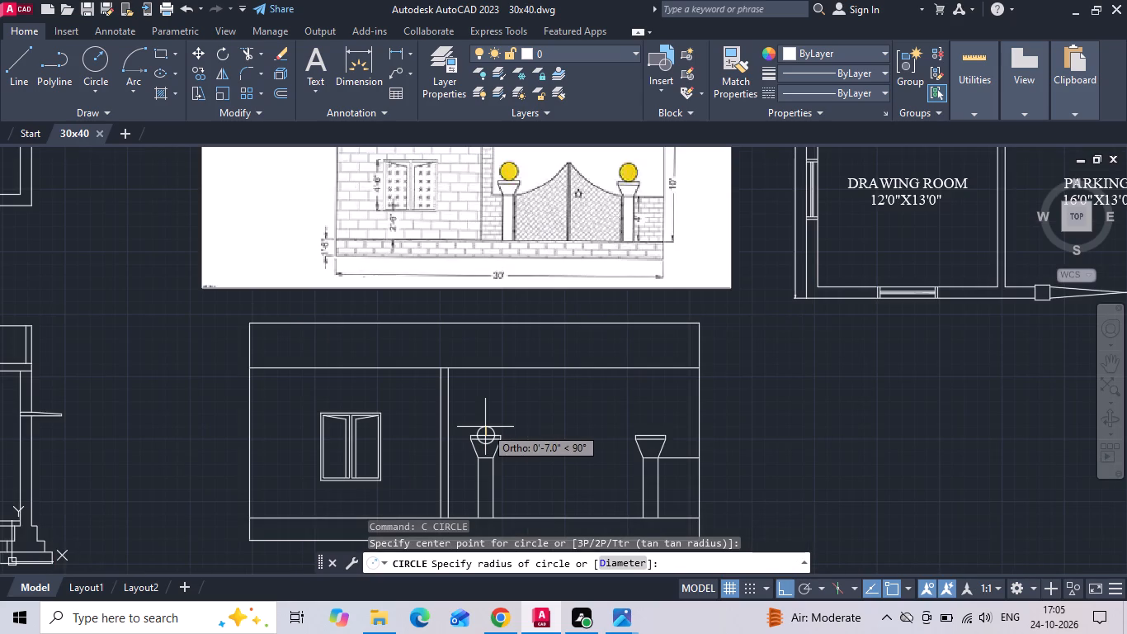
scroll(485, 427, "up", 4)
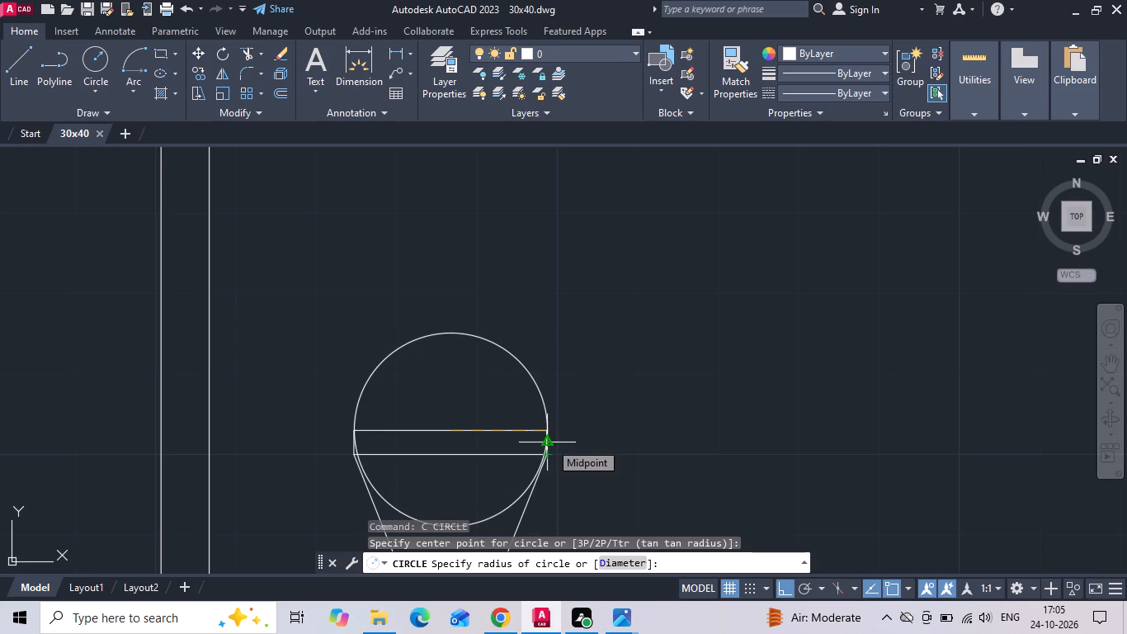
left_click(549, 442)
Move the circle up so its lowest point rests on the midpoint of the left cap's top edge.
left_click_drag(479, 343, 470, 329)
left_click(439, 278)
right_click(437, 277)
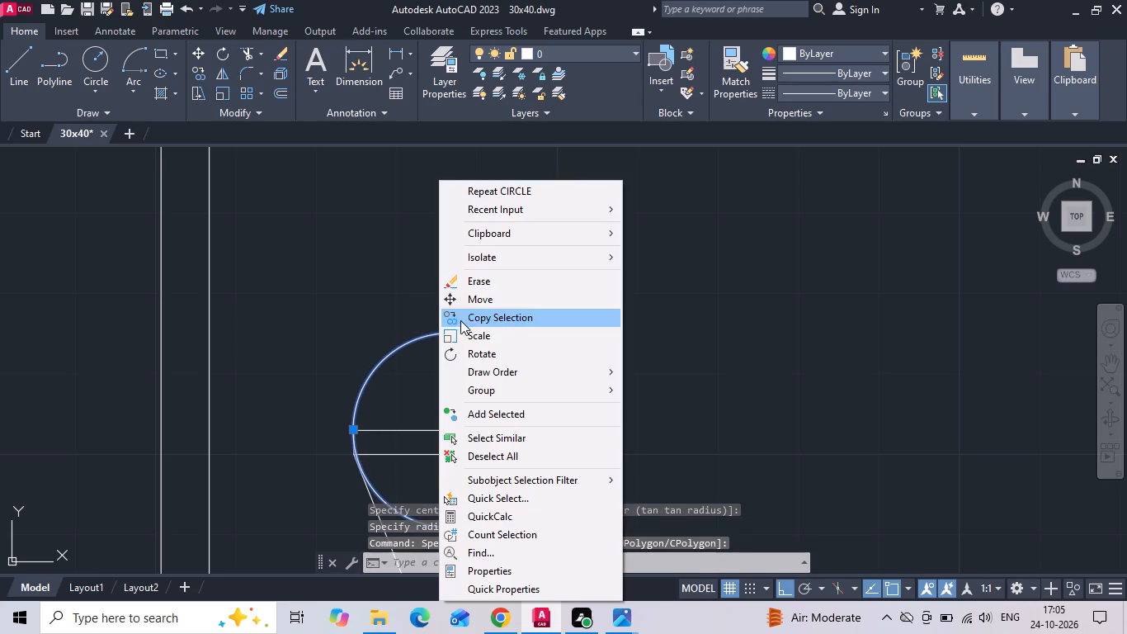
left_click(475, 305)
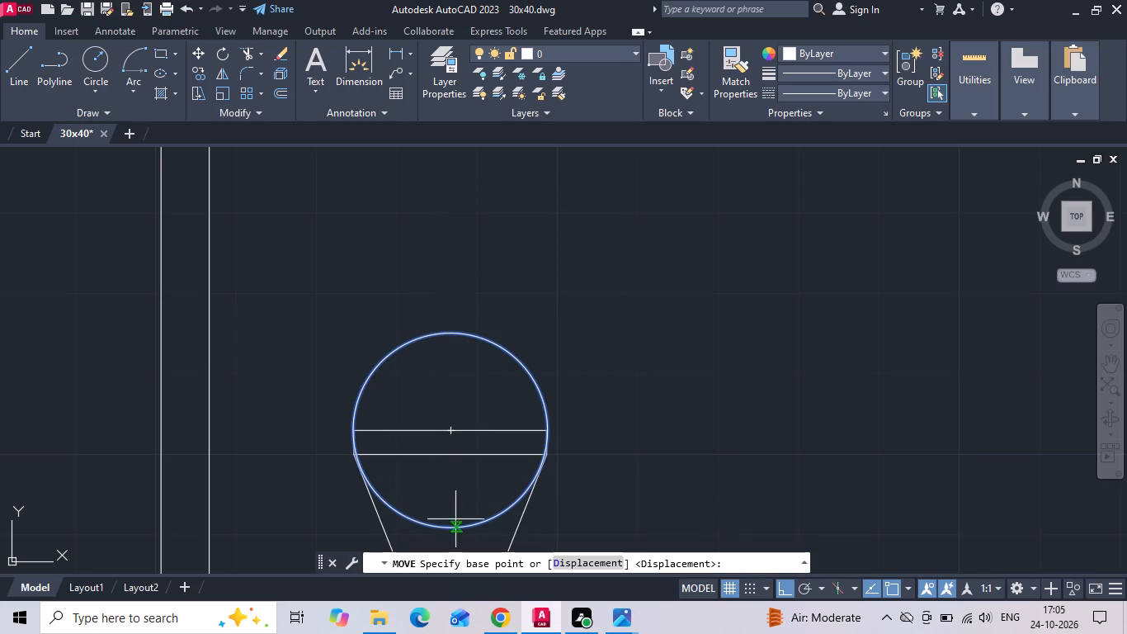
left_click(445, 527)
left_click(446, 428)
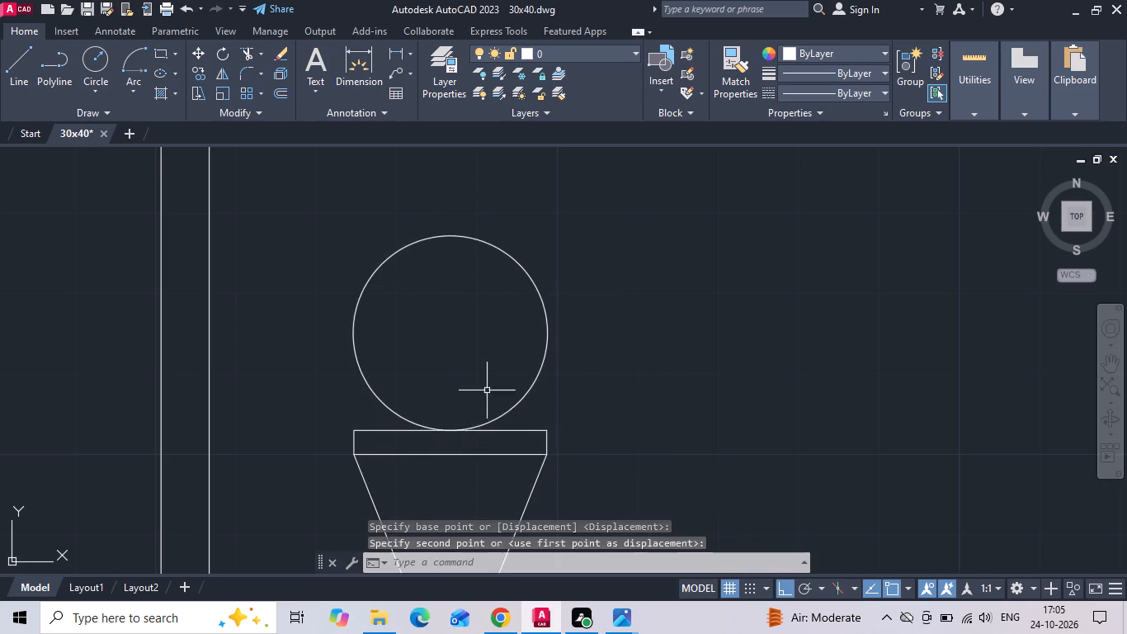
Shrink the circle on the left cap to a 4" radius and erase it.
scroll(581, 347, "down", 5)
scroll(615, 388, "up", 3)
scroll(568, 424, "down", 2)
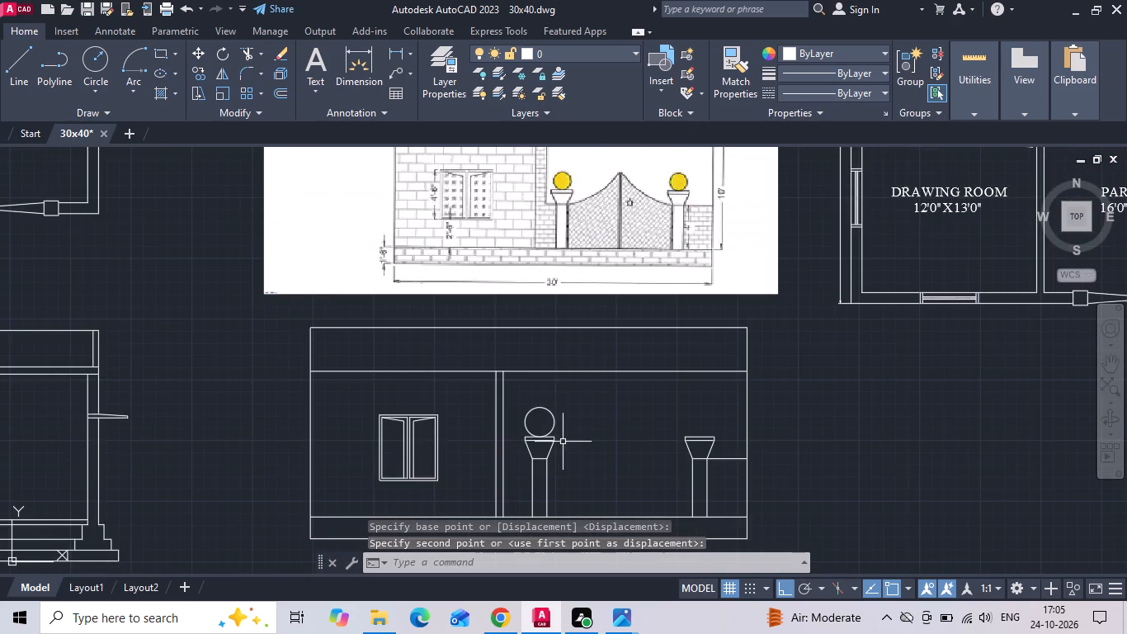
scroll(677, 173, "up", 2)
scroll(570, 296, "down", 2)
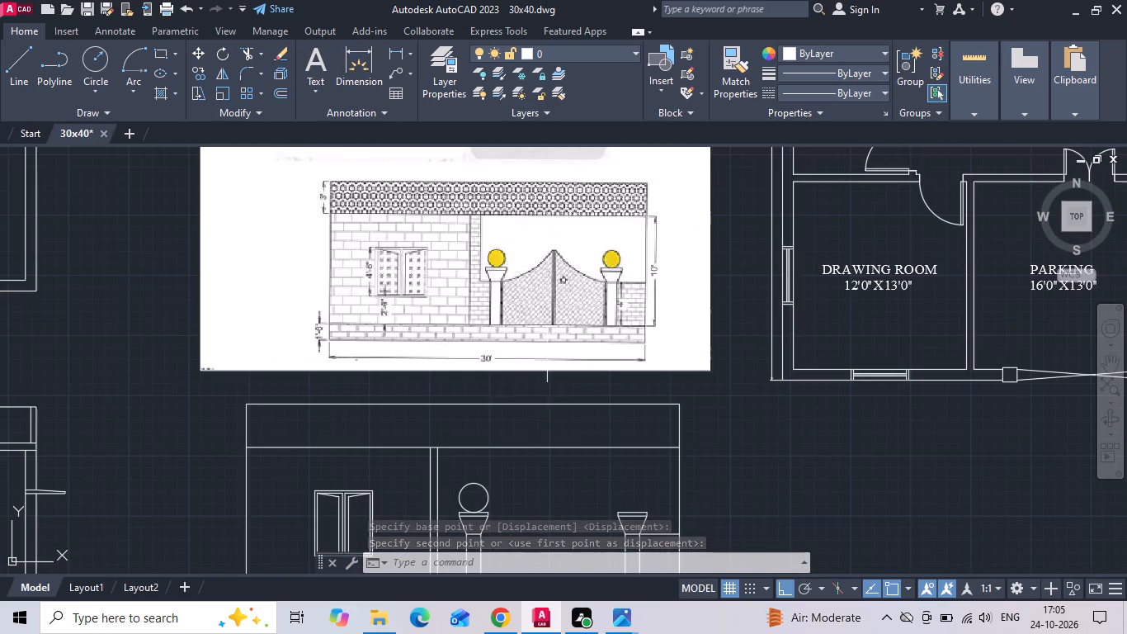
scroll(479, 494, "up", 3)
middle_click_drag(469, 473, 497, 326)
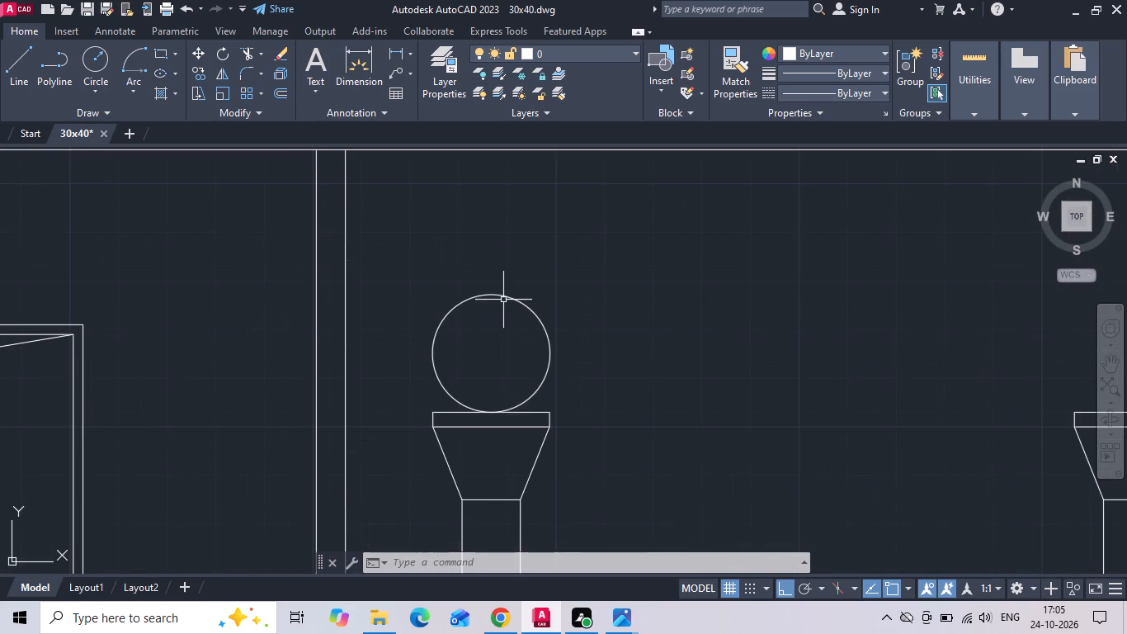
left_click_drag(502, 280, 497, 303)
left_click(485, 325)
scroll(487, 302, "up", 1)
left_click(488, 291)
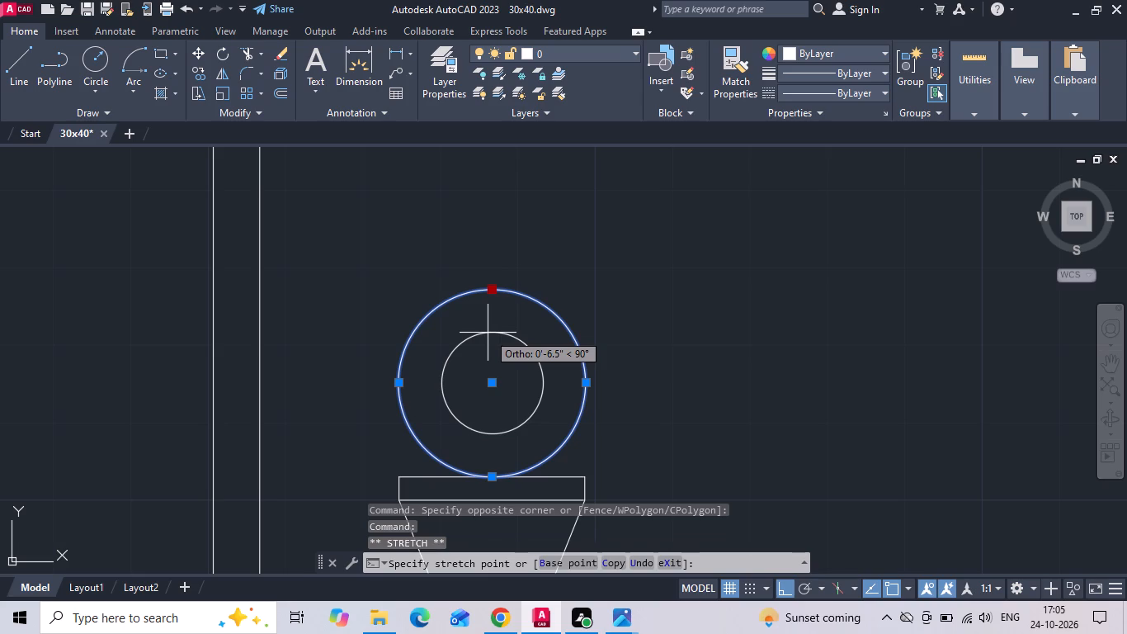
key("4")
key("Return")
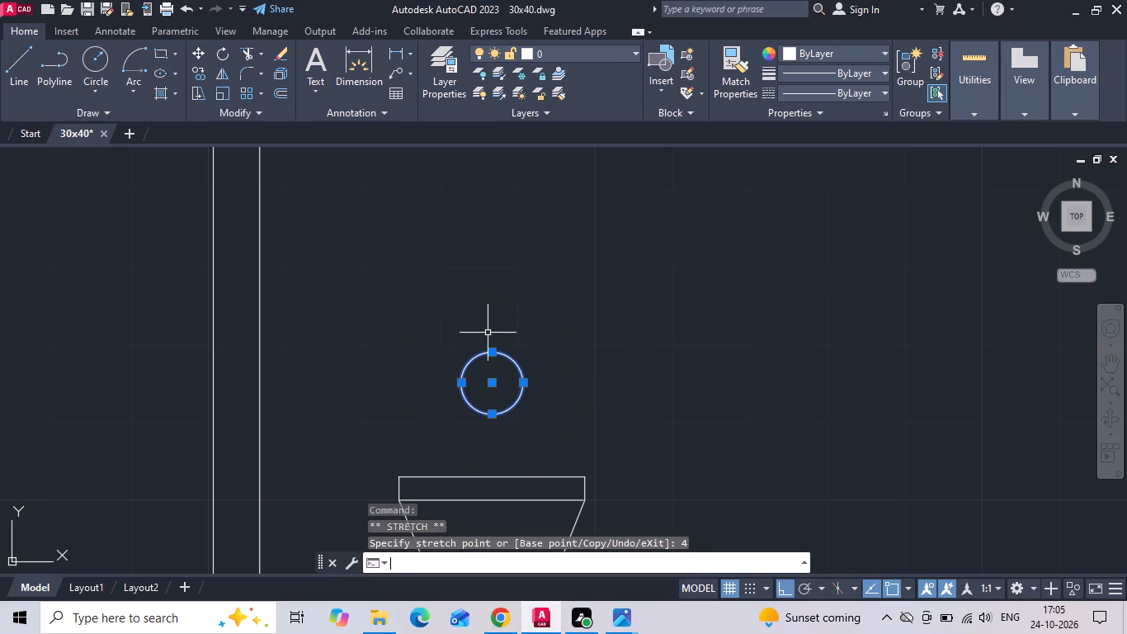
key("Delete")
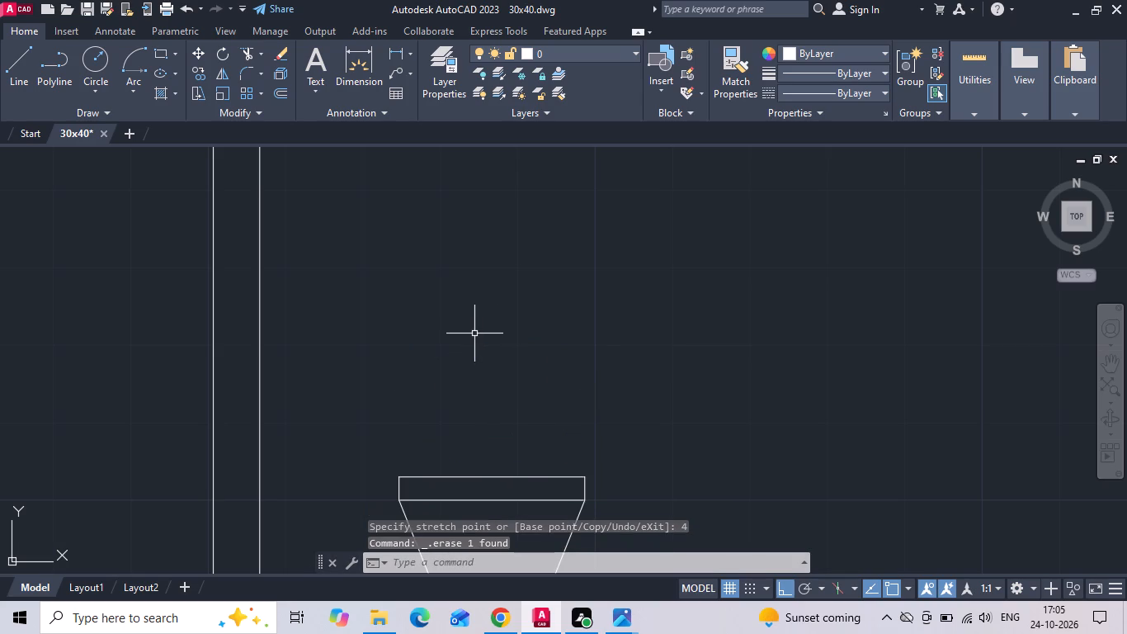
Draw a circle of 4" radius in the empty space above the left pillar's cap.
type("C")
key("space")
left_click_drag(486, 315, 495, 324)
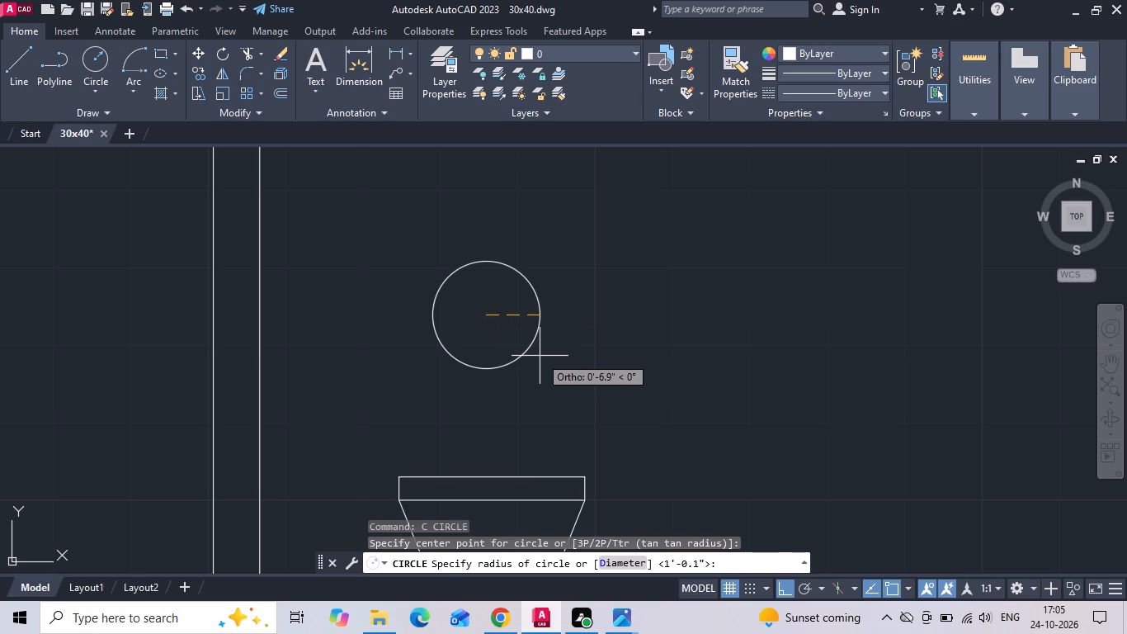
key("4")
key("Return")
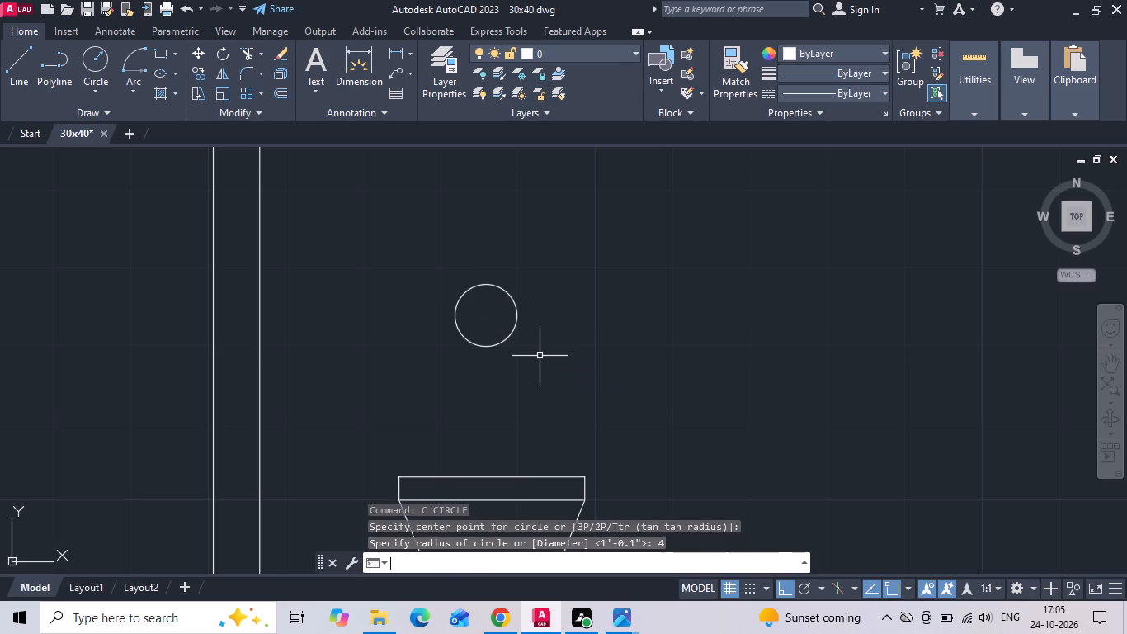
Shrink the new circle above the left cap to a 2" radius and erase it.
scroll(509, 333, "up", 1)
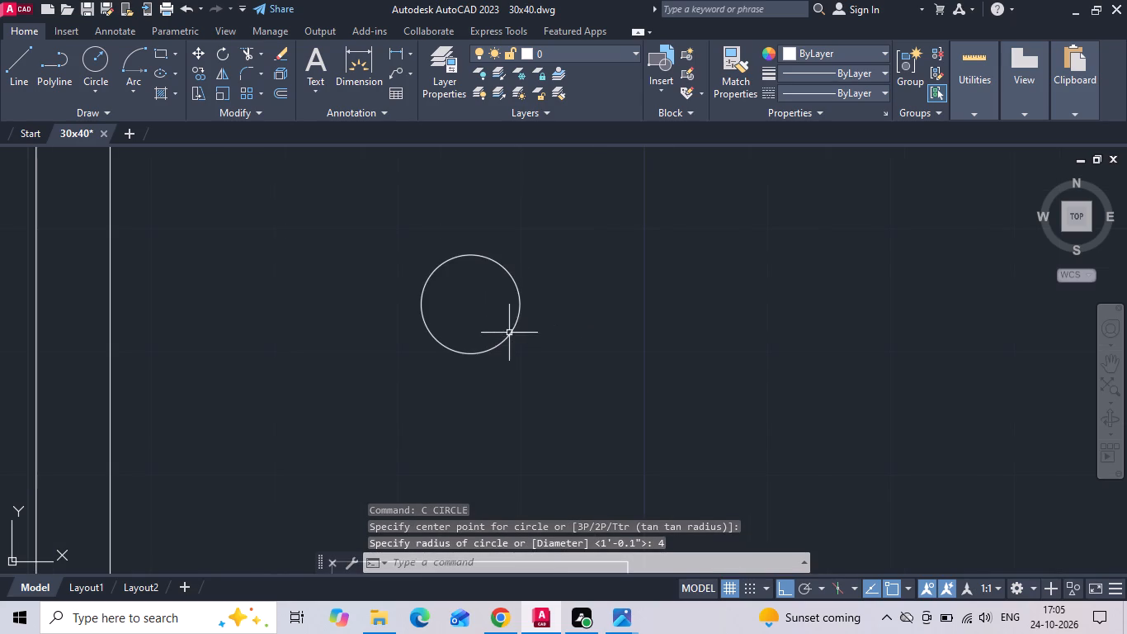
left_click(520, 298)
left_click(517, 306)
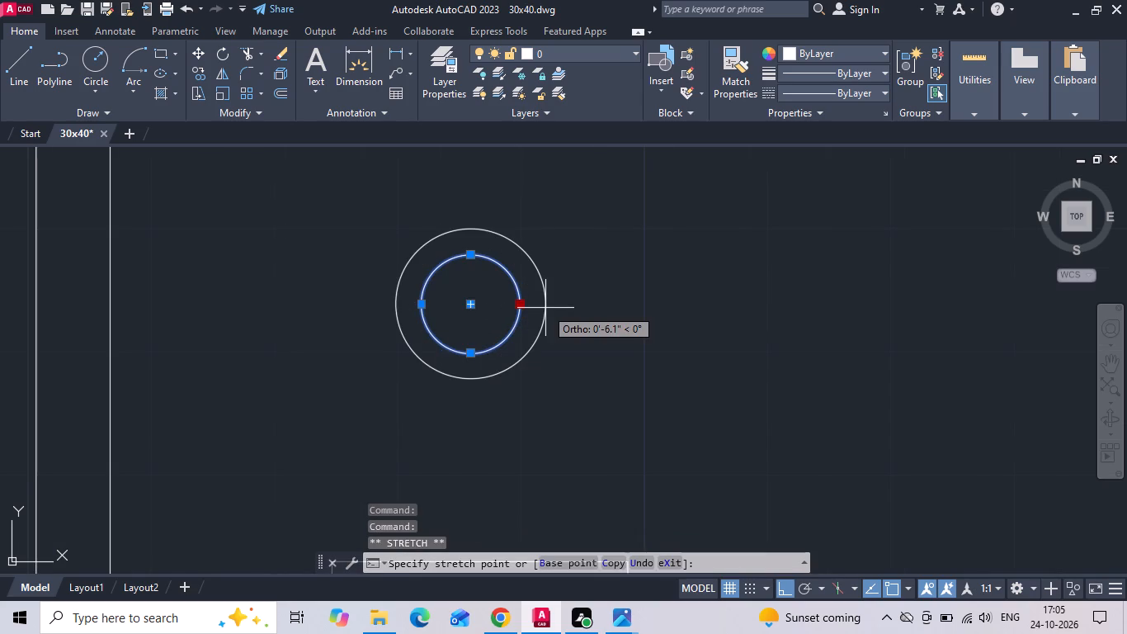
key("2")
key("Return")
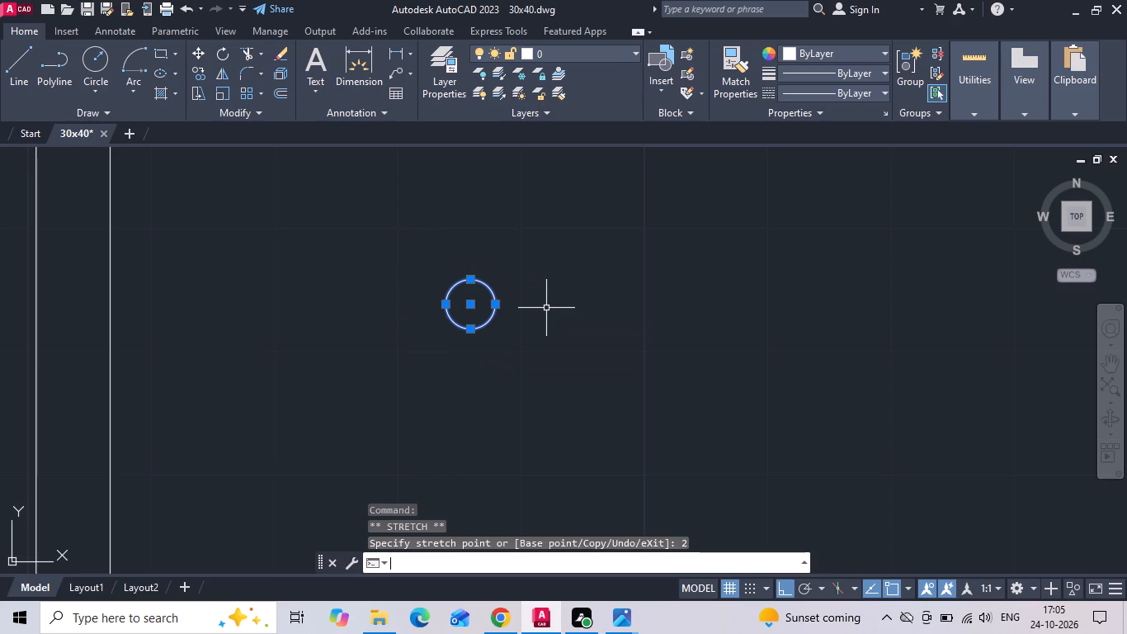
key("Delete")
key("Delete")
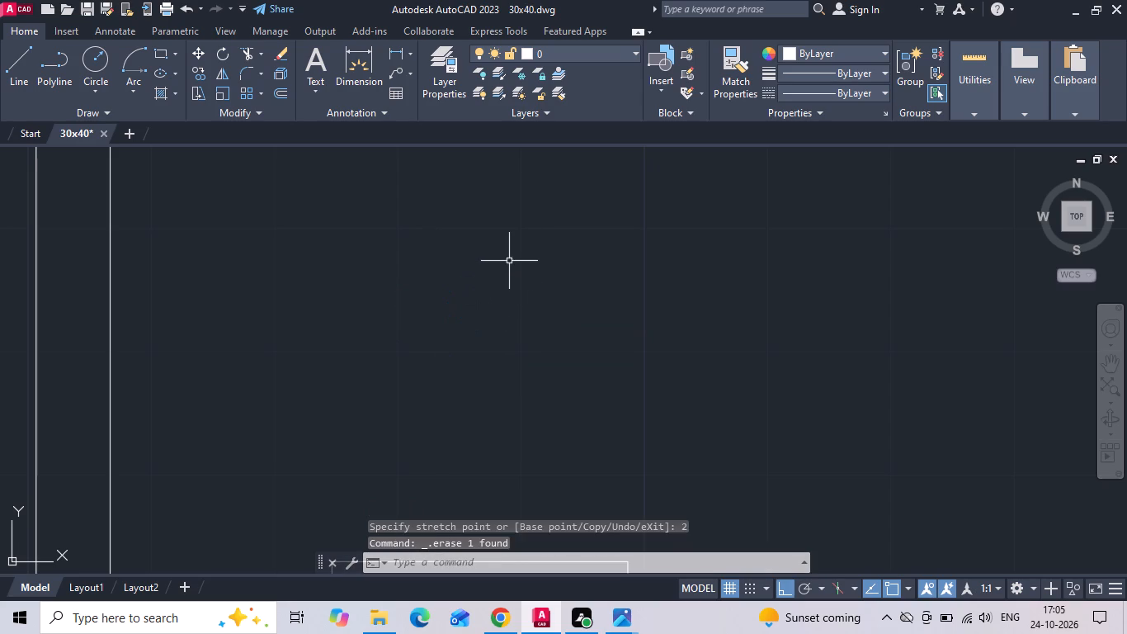
Draw a circle of 6" radius in the empty space above the left pillar's cap.
type("C")
key("space")
left_click_drag(483, 316, 497, 386)
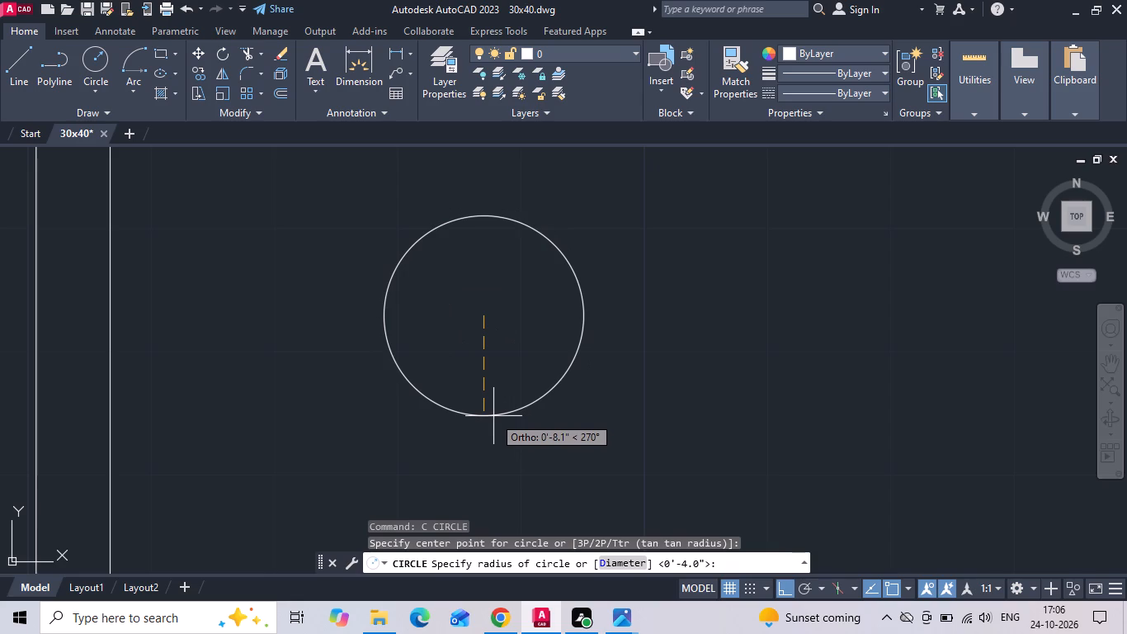
key("6")
key("Return")
scroll(493, 416, "up", 1)
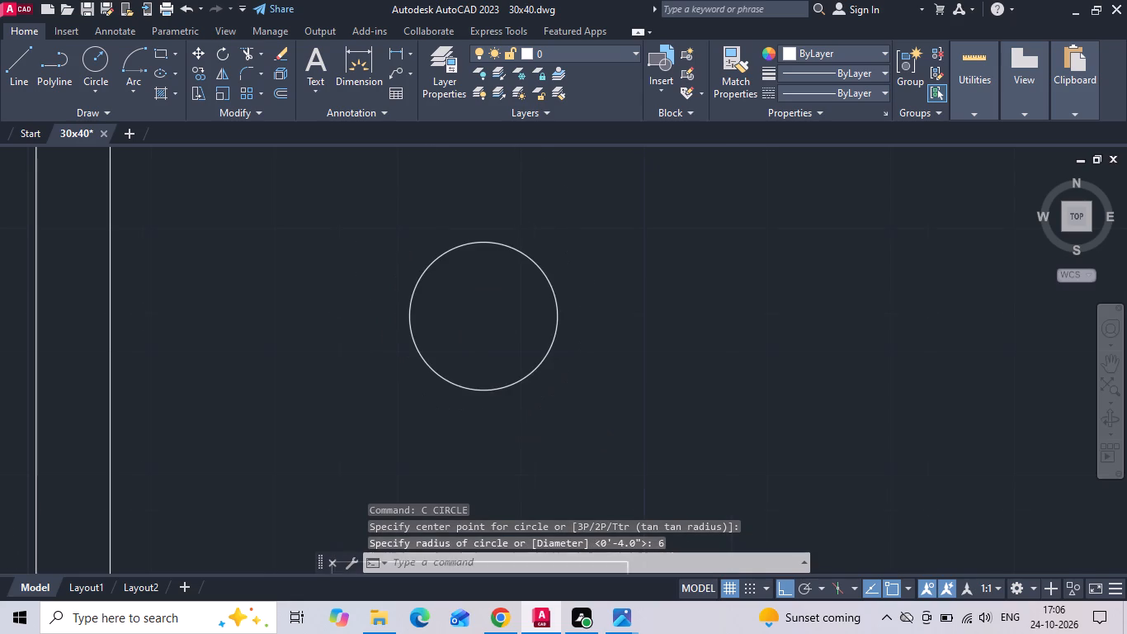
Move the 6" radius circle so its lowest point sits on the midpoint of the left cap's top edge.
scroll(306, 347, "down", 2)
left_click_drag(467, 397, 448, 381)
left_click(414, 352)
right_click(414, 352)
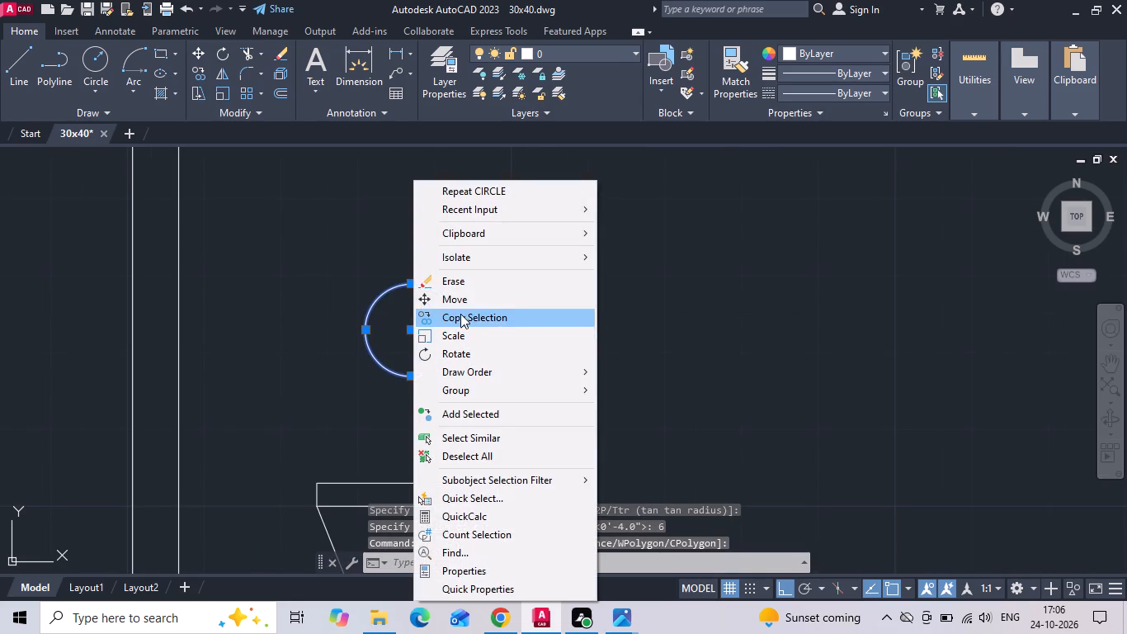
left_click(464, 300)
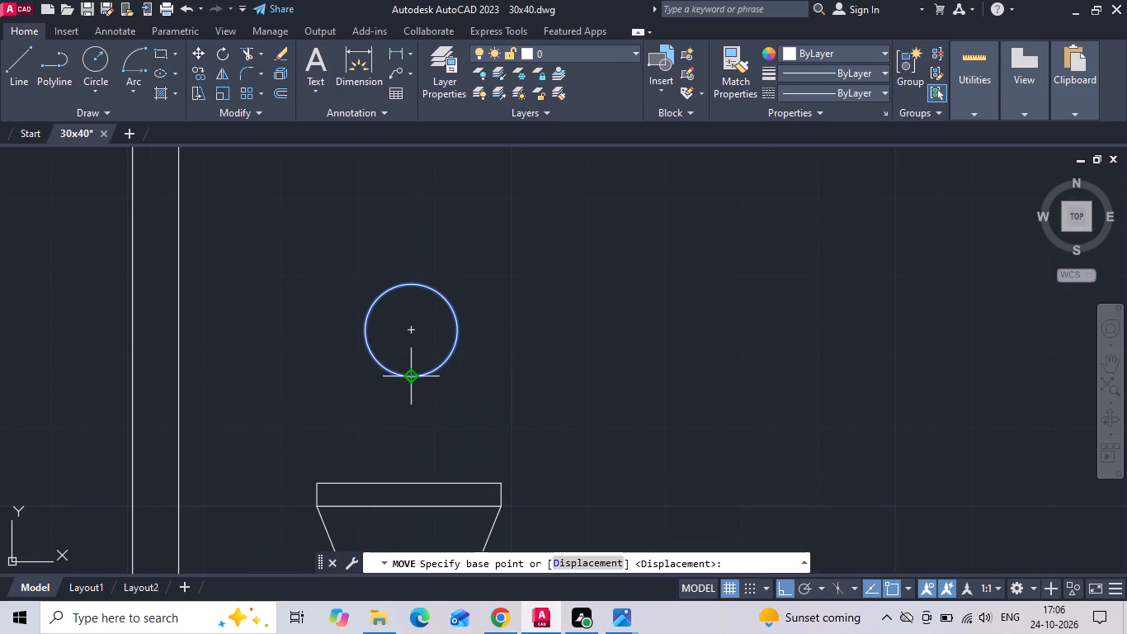
left_click(411, 377)
left_click(408, 480)
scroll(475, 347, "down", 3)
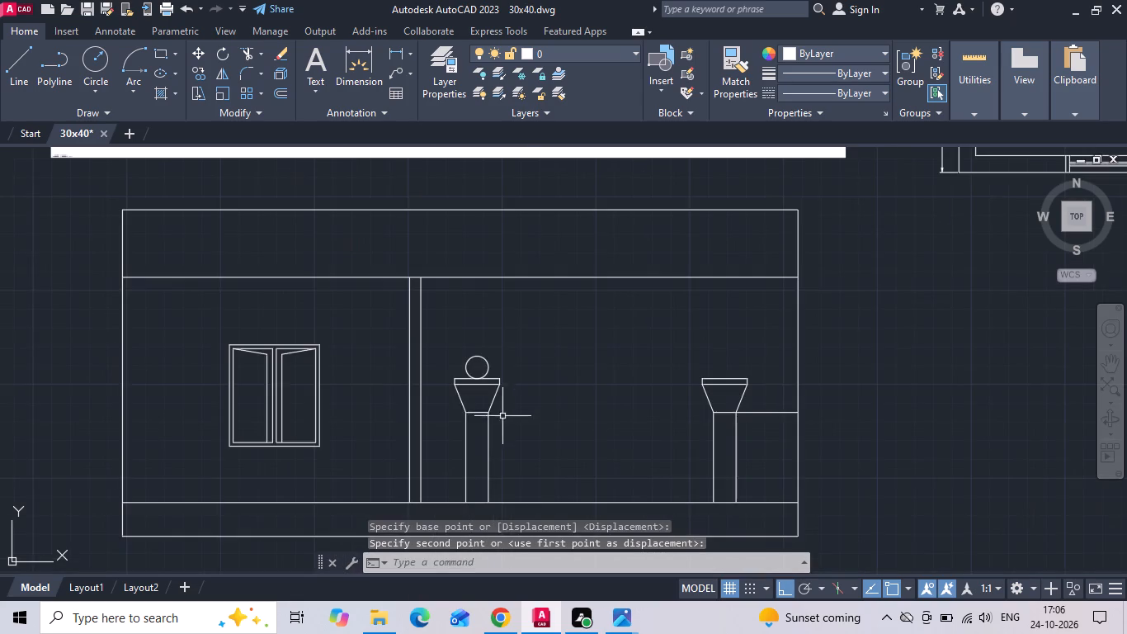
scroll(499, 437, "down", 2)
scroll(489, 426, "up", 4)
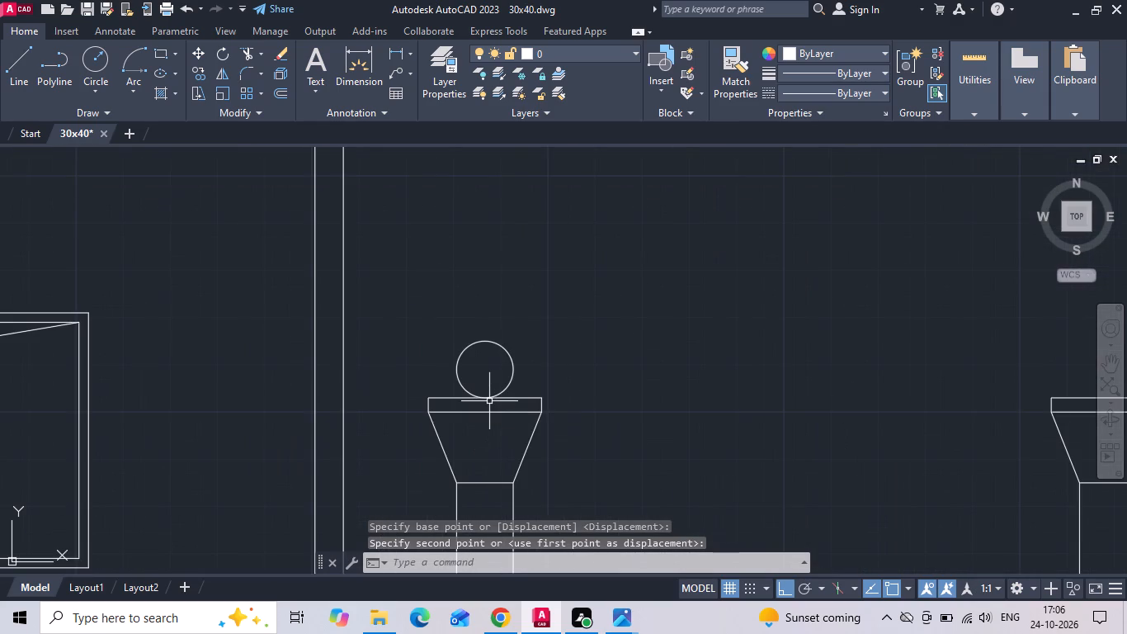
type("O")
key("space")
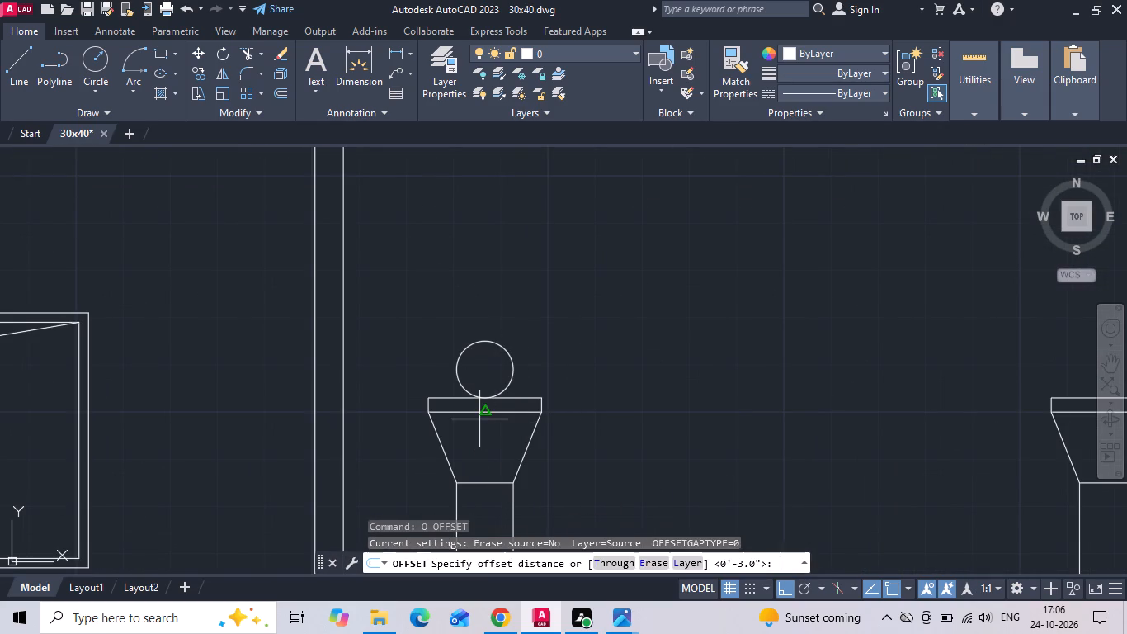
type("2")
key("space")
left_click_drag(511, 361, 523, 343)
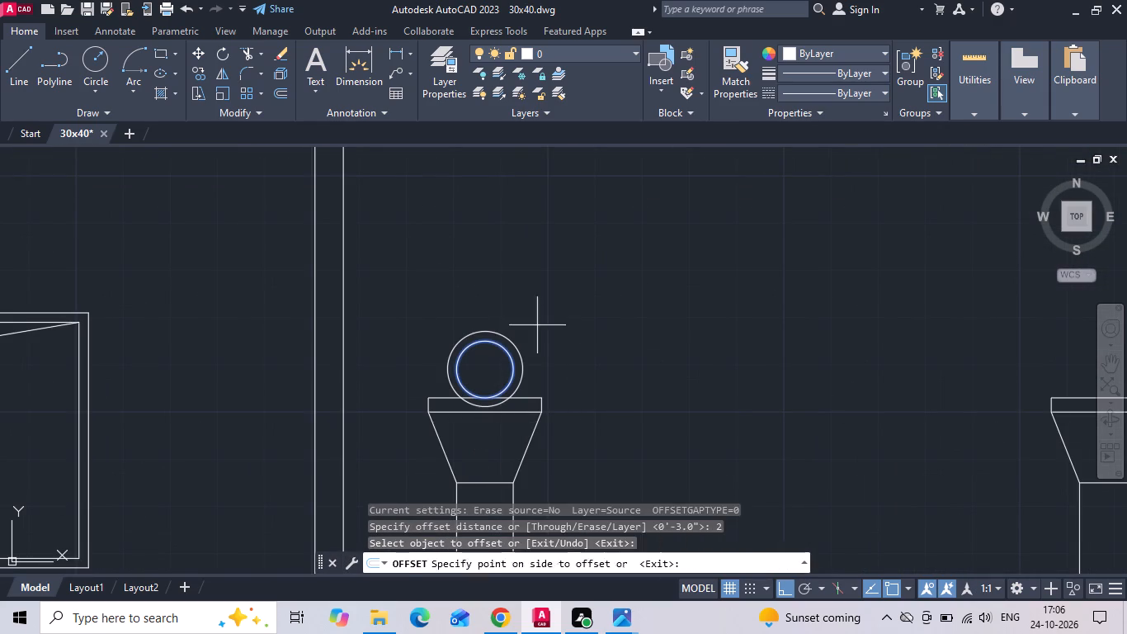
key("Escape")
Offset the circle on the left cap outward by 4".
type("O")
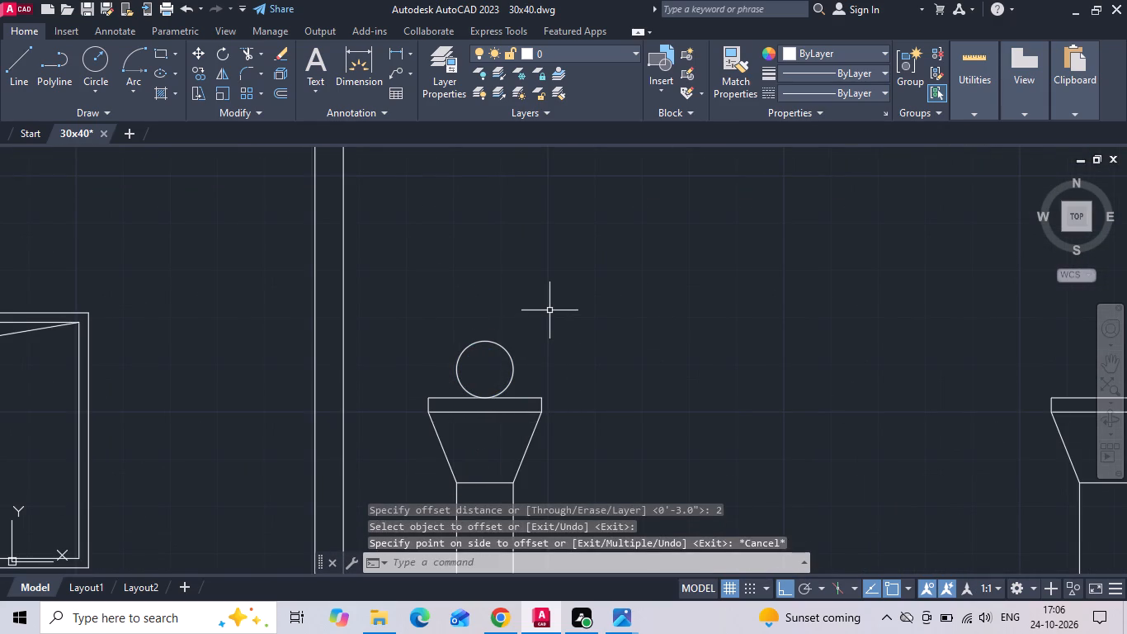
key("space")
type("4")
key("space")
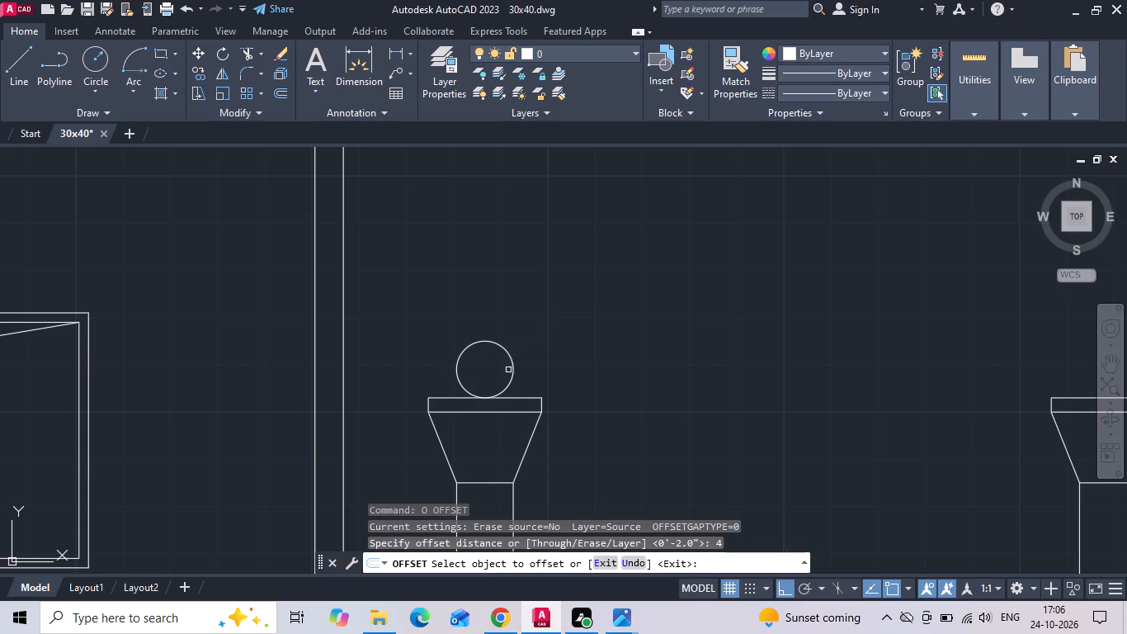
left_click(512, 367)
left_click(557, 310)
key("Escape")
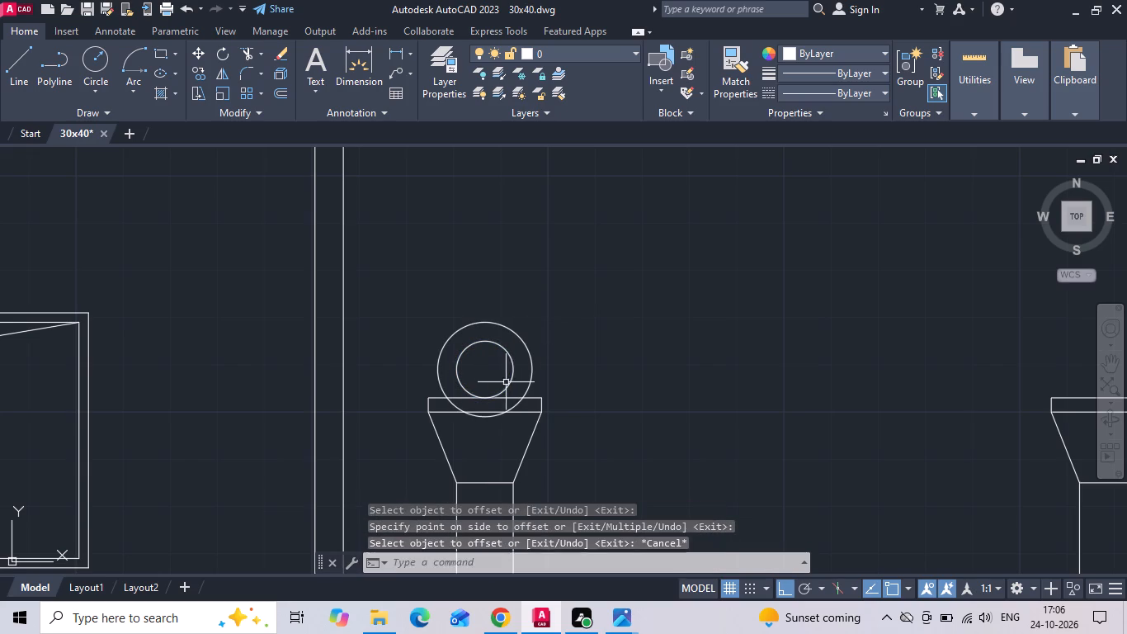
Erase the inner circle on the left cap, keeping the larger offset circle.
left_click(506, 381)
left_click(498, 390)
key("Delete")
Move the larger circle up so its lowest point rests on the midpoint of the left cap's top edge.
left_click_drag(494, 343, 485, 321)
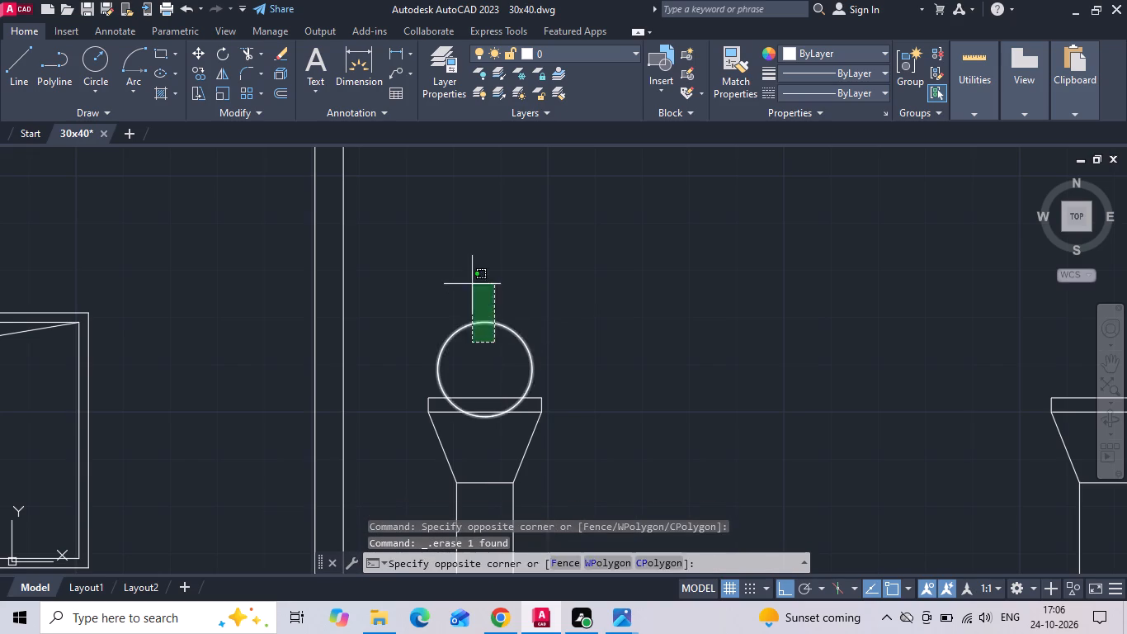
left_click(472, 284)
right_click(469, 284)
left_click(505, 303)
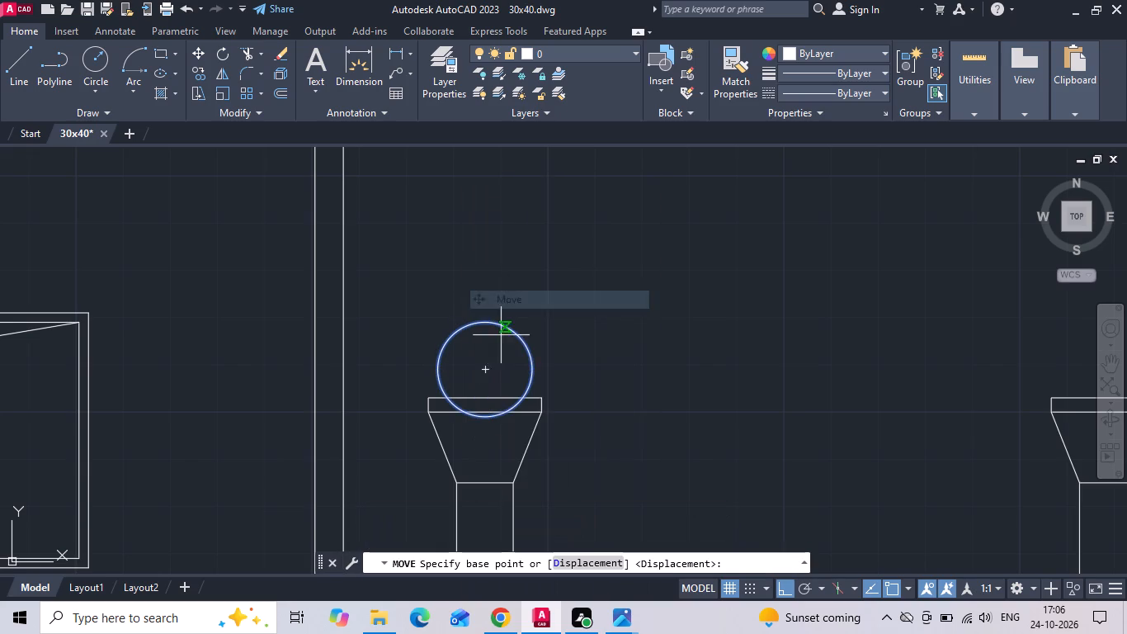
scroll(480, 419, "up", 1)
left_click(481, 416)
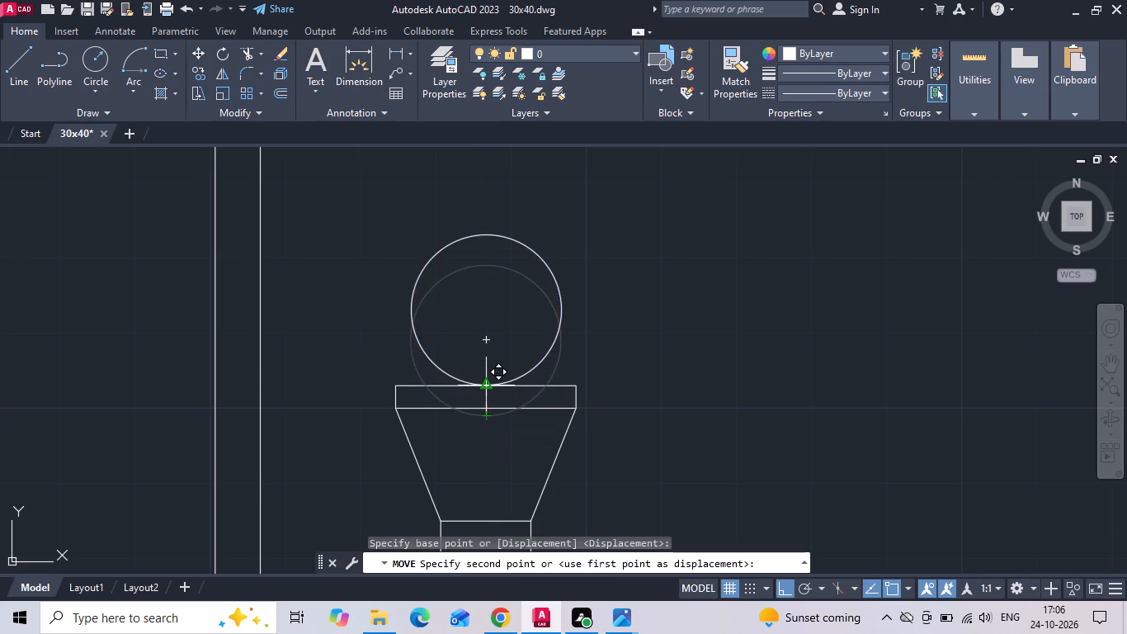
left_click(485, 387)
Copy the circle from the left cap so its lowest point sits on the midpoint of the right cap's top edge.
scroll(460, 295, "down", 1)
left_click(446, 289)
left_click(431, 267)
right_click(431, 267)
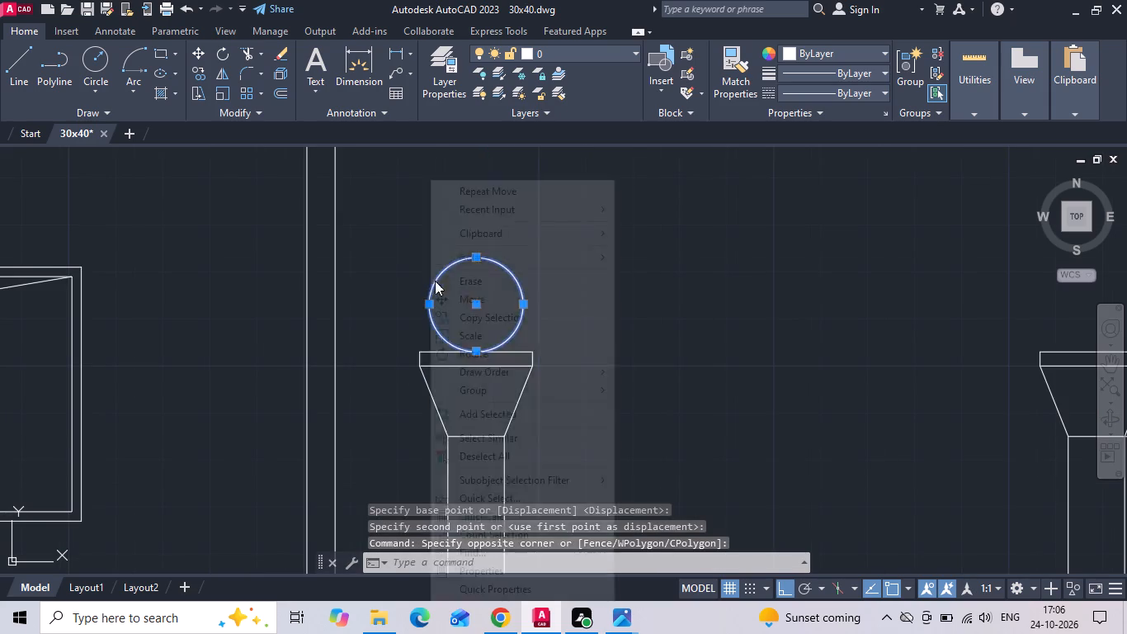
left_click(473, 316)
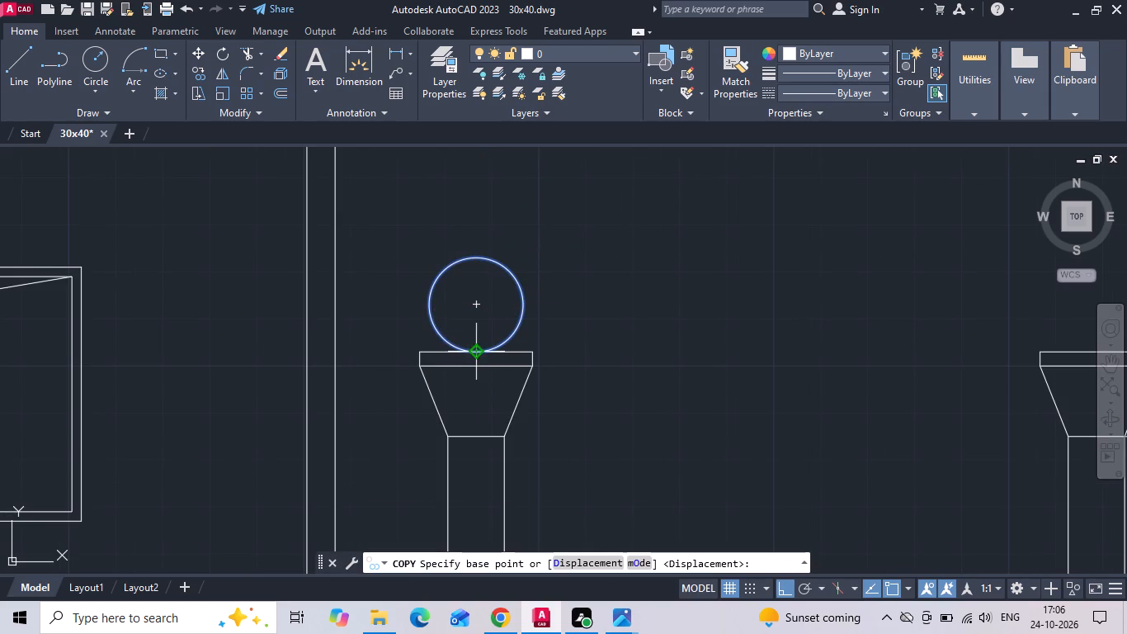
left_click(471, 355)
scroll(460, 353, "down", 1)
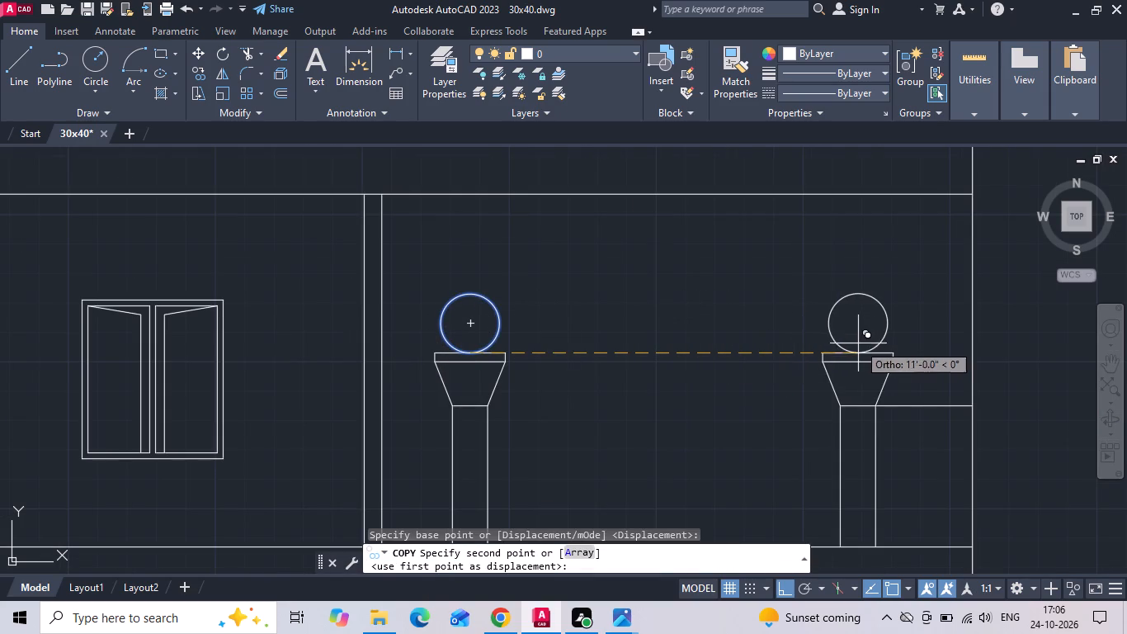
left_click(860, 352)
key("Escape")
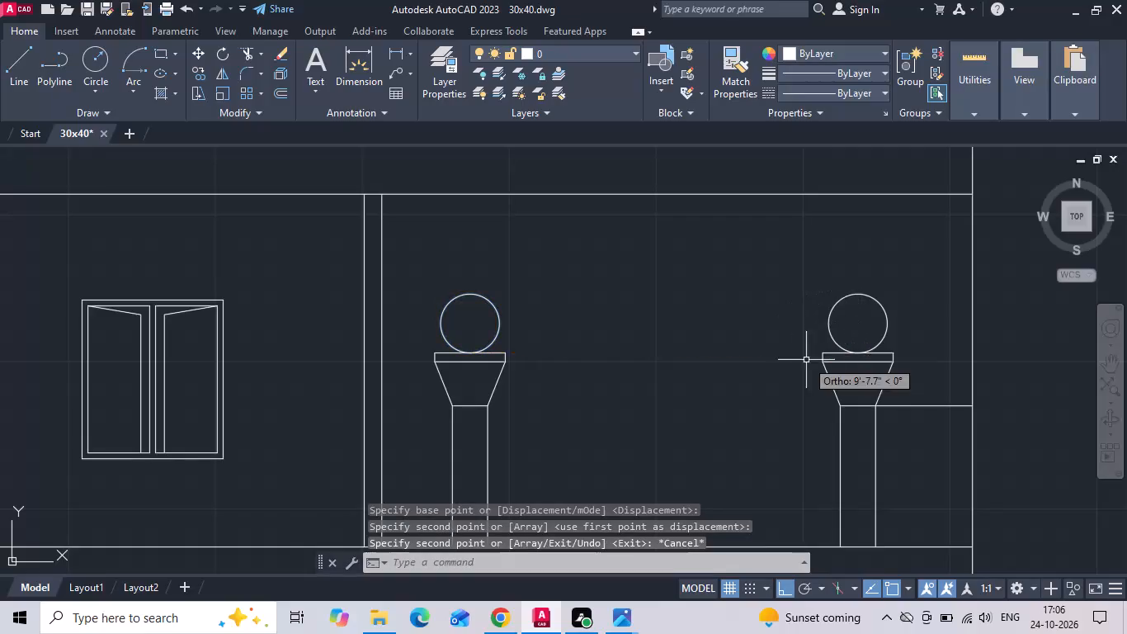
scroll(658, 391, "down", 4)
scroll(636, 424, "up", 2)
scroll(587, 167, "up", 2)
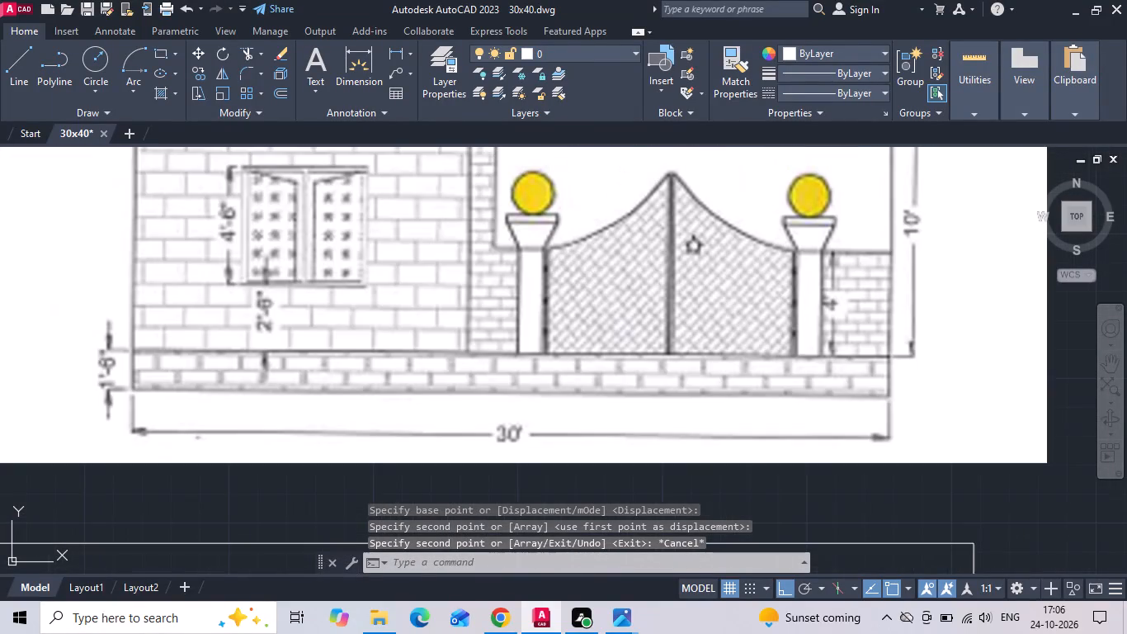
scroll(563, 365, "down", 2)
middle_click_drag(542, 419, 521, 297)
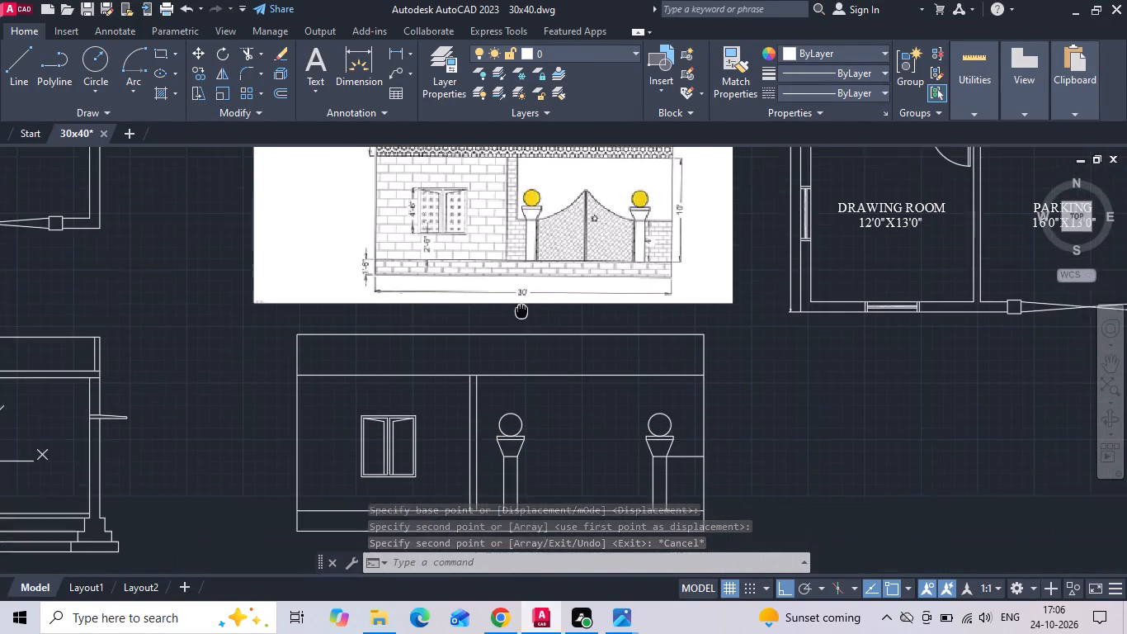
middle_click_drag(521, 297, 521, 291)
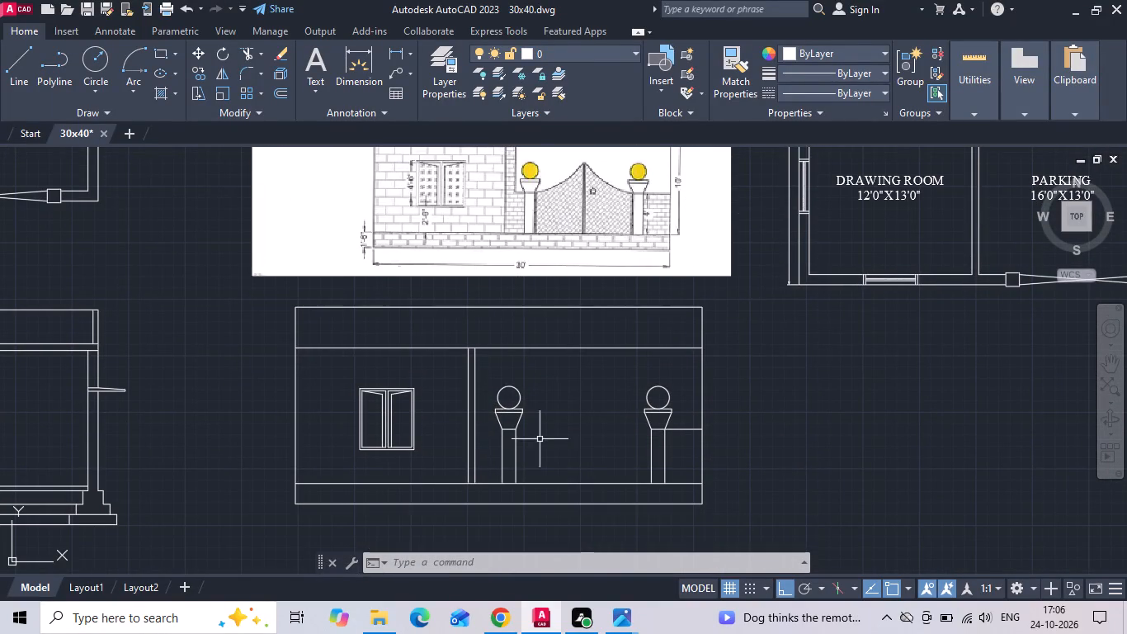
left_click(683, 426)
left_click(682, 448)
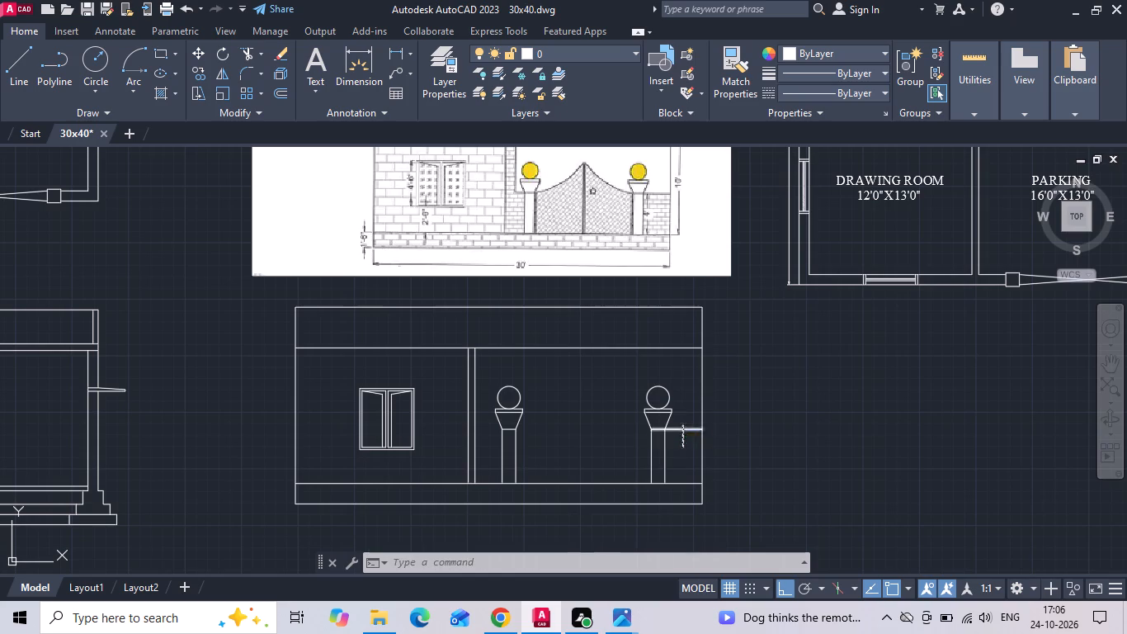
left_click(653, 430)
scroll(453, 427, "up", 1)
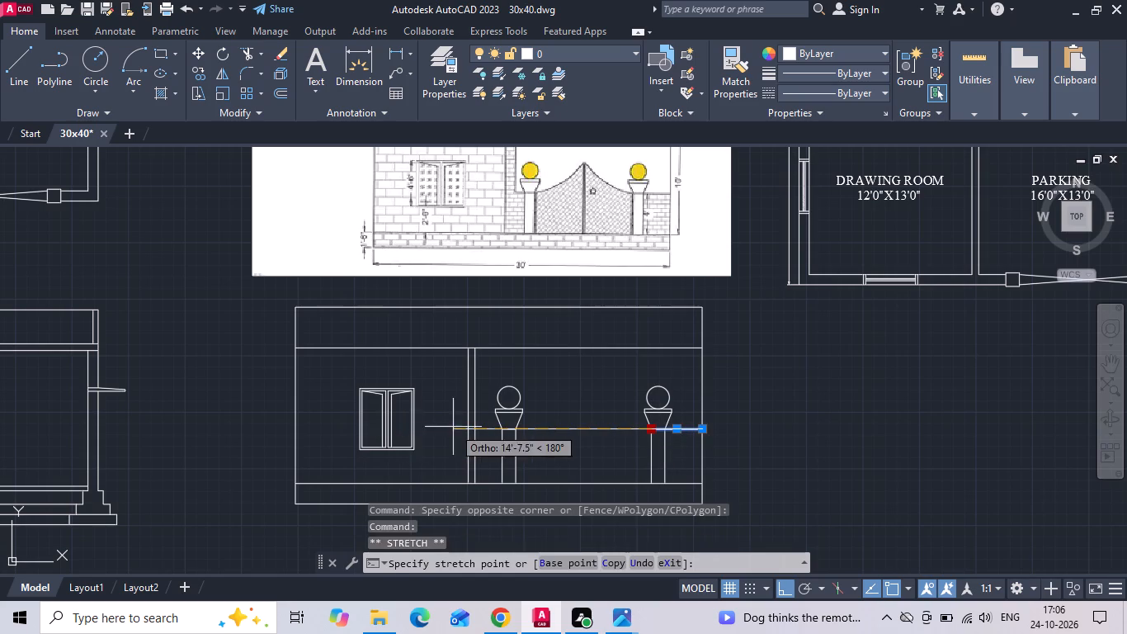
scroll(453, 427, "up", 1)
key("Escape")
Draw a horizontal line from the left pillar shaft's top outer corner leftward past both vertical wall lines.
type("L")
key("space")
left_click(569, 437)
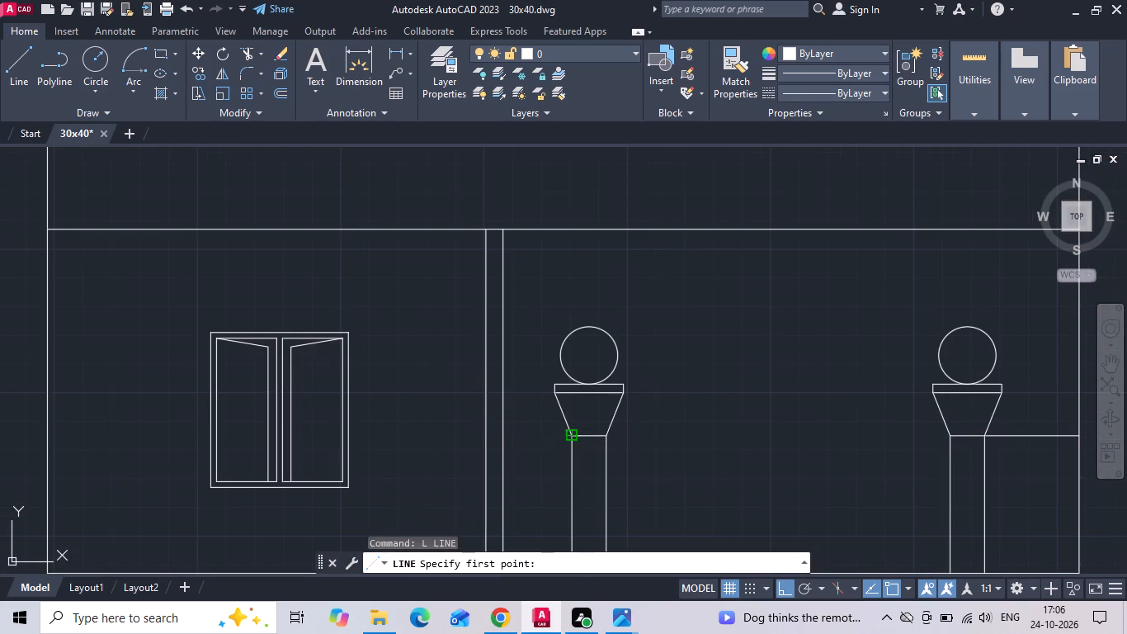
scroll(463, 440, "up", 1)
left_click(431, 441)
key("Escape")
scroll(431, 441, "down", 2)
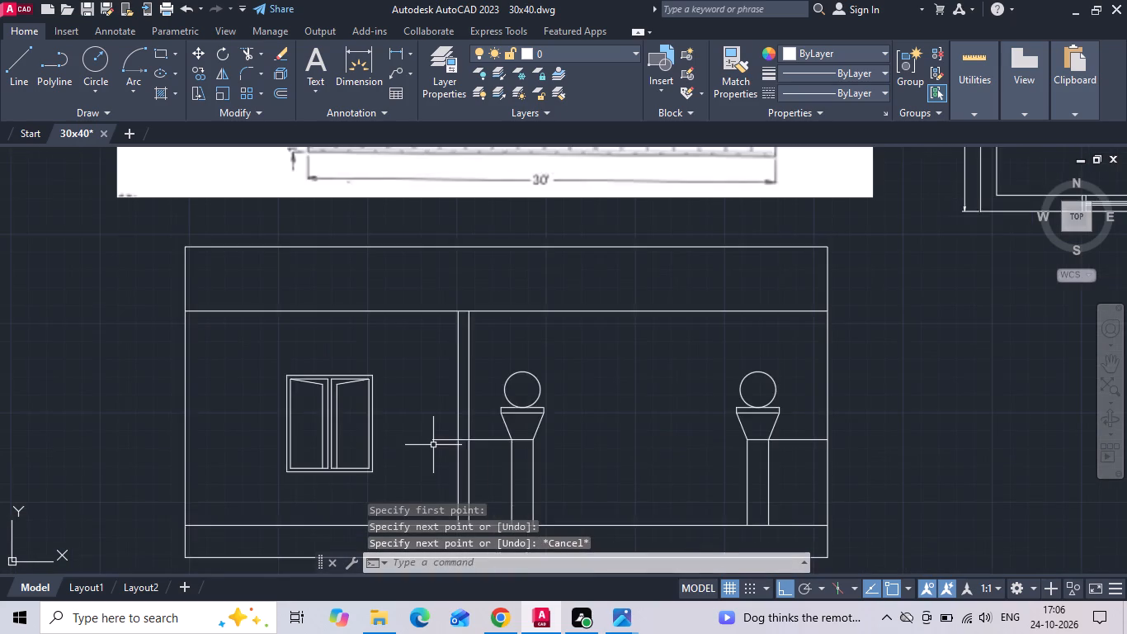
scroll(433, 445, "down", 2)
key("Escape")
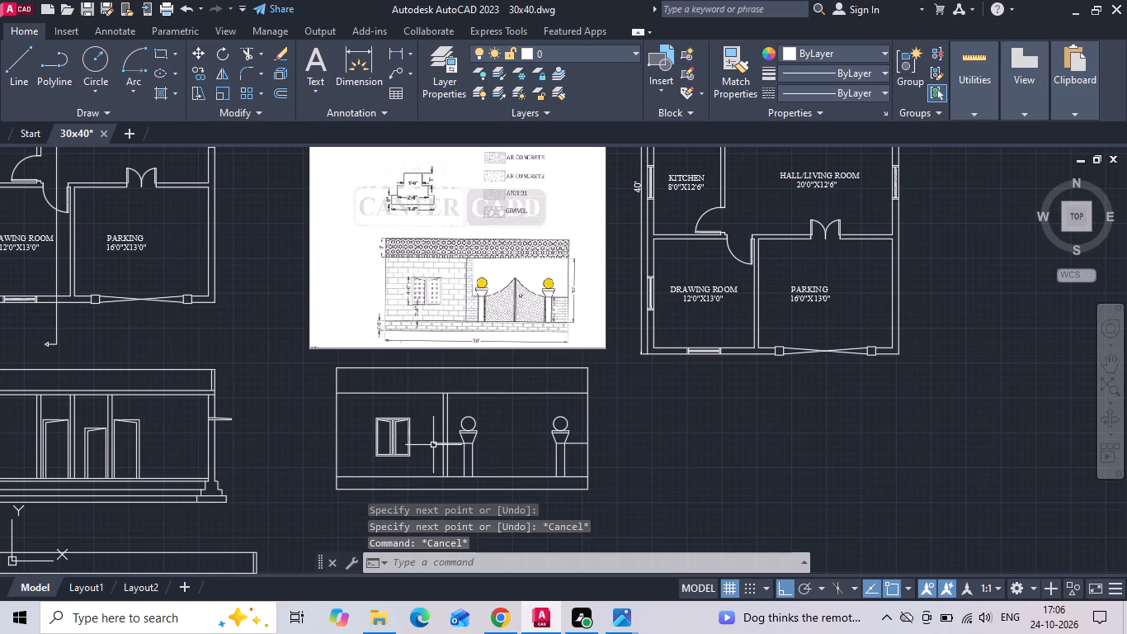
key("Escape")
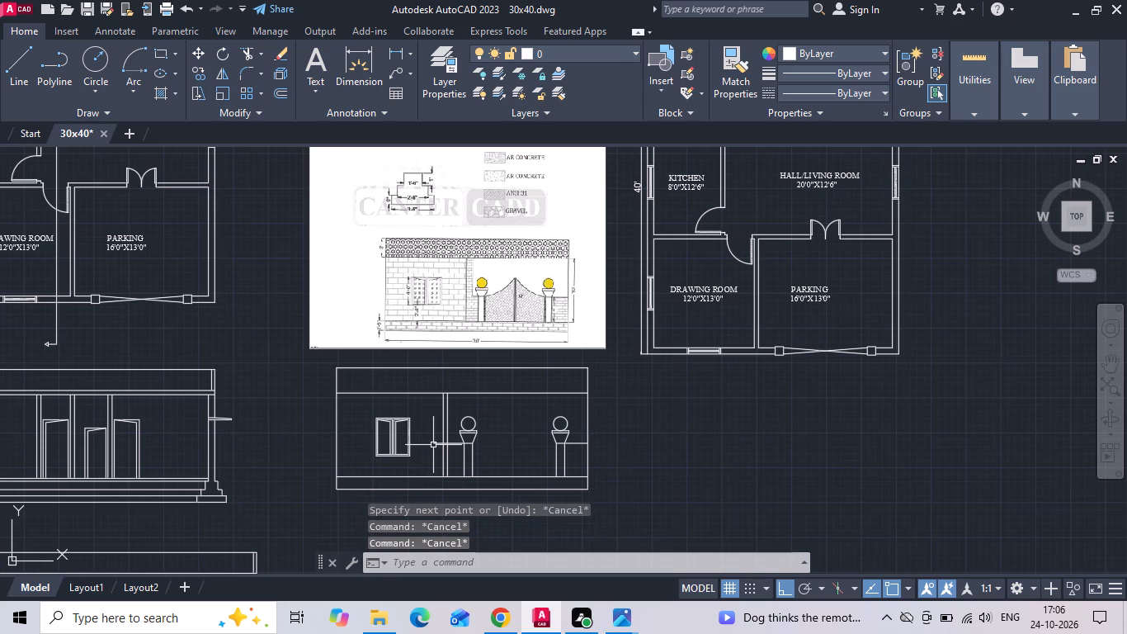
Move the vertical wall line nearest the left pillar 6" toward that pillar.
scroll(454, 480, "up", 1)
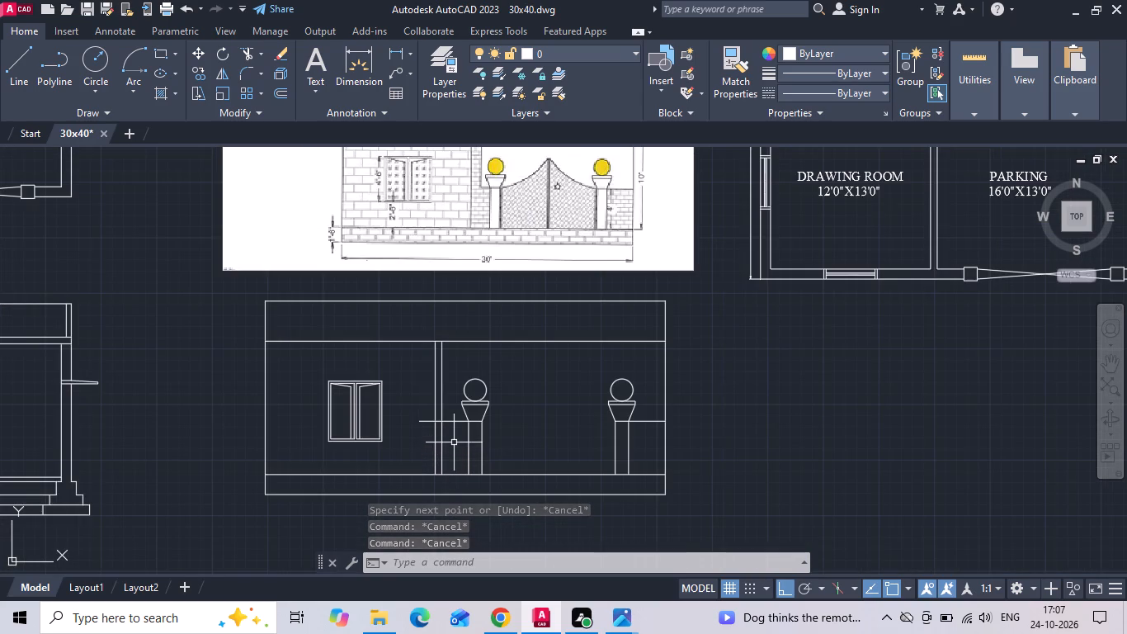
scroll(456, 438, "up", 2)
key("Escape")
left_click(416, 332)
right_click(416, 330)
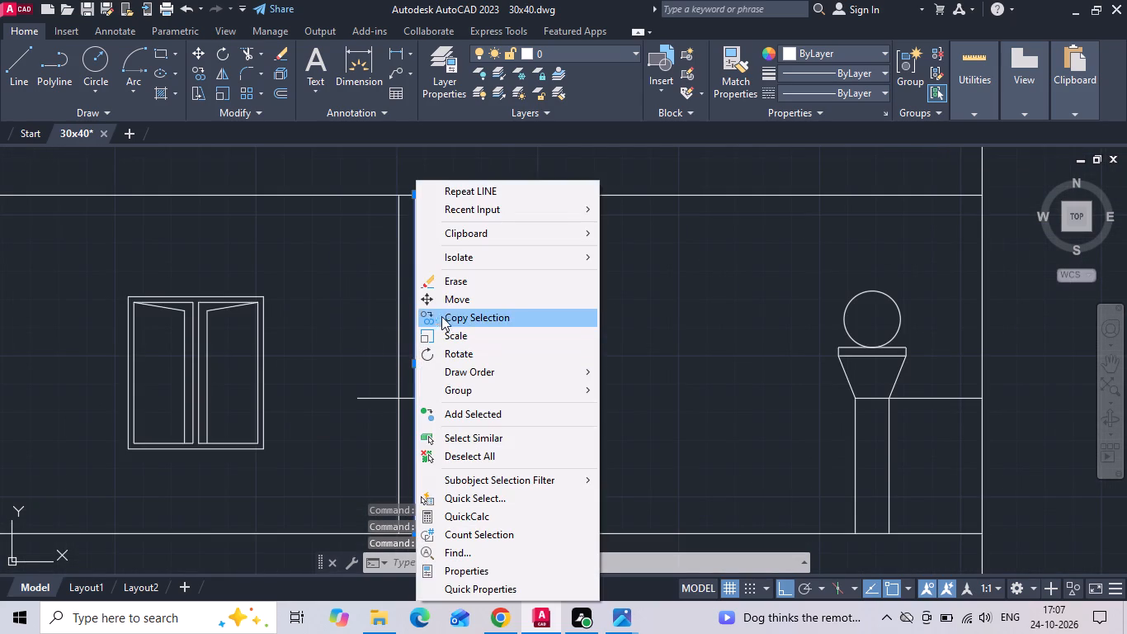
left_click(449, 300)
left_click_drag(589, 263, 612, 263)
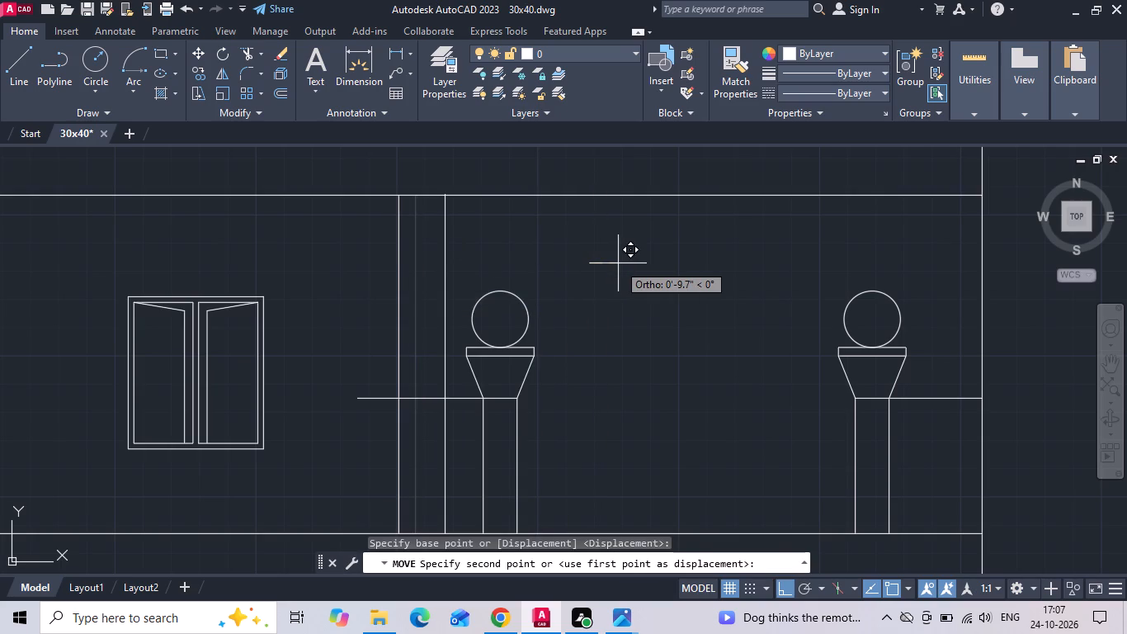
type("6")
key("space")
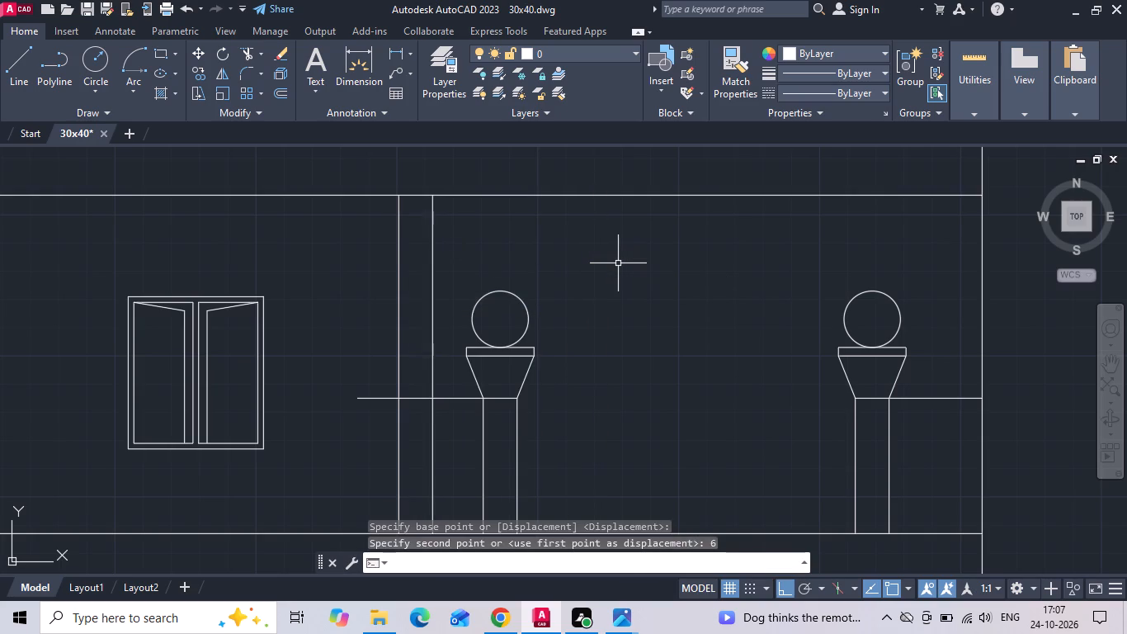
Trim the horizontal line left of the moved vertical line, and trim that vertical line below the horizontal one.
type("TR")
key("space")
key("space")
left_click(375, 400)
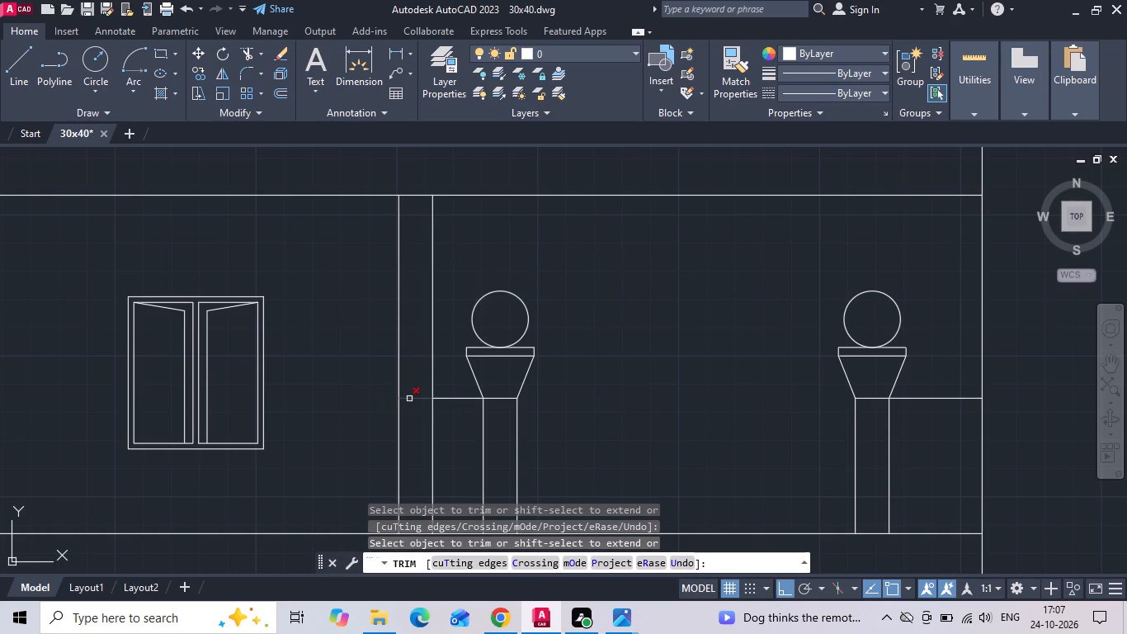
left_click(409, 399)
left_click(432, 414)
scroll(418, 341, "down", 1)
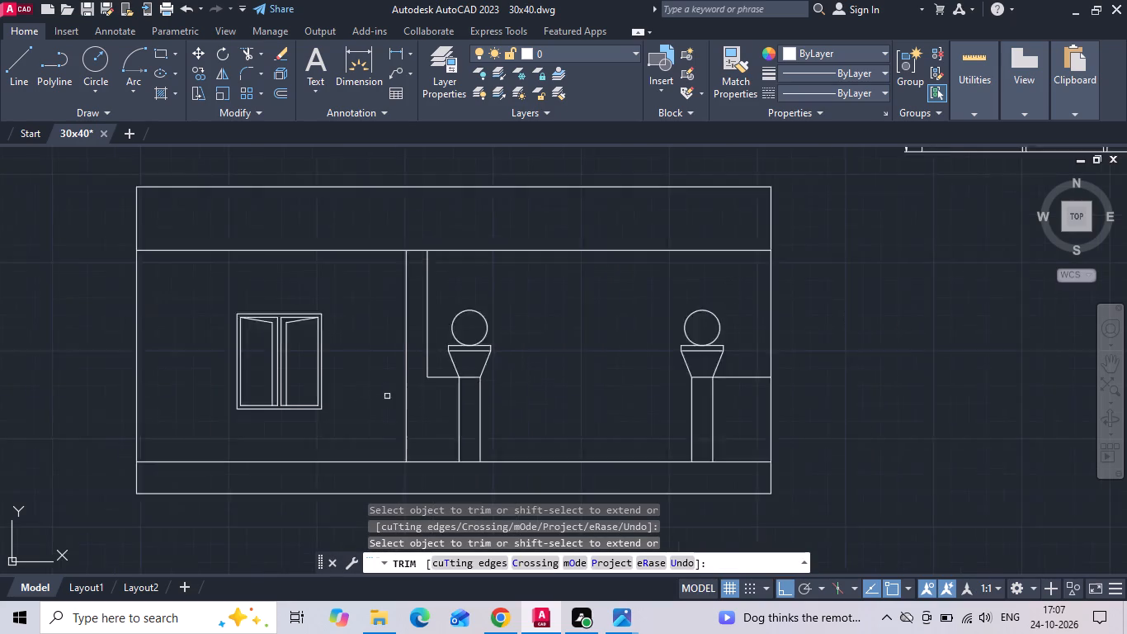
scroll(381, 405, "down", 2)
key("Escape")
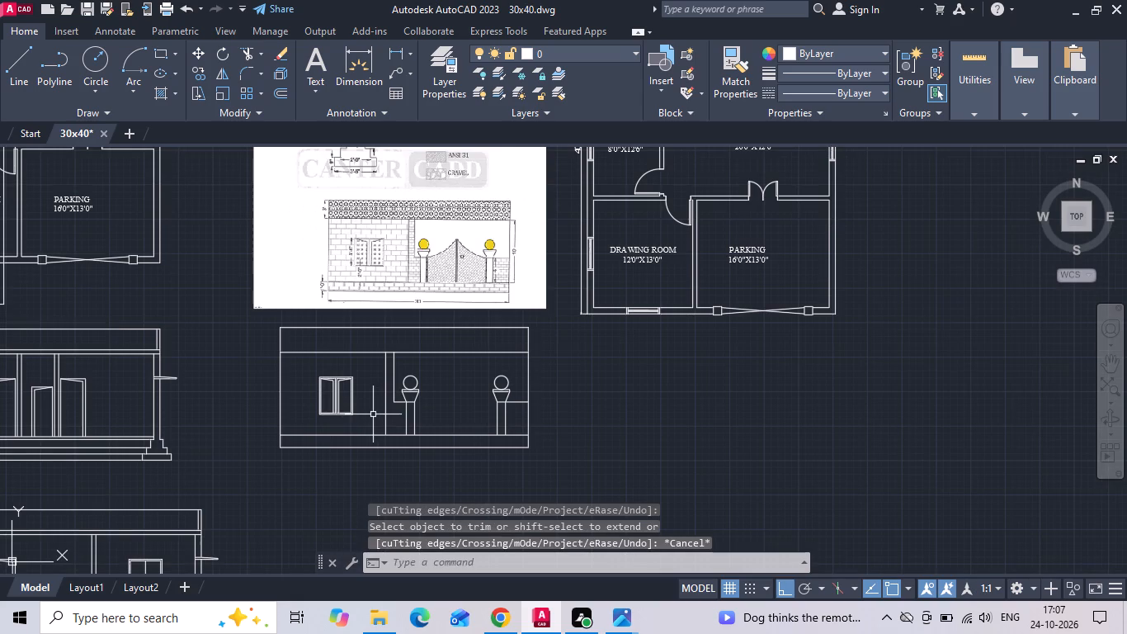
Offset the inner edge of each pillar shaft 2" into the gate opening, checking the gate in the reference image.
scroll(467, 424, "up", 1)
middle_click_drag(462, 395, 475, 457)
scroll(528, 198, "up", 1)
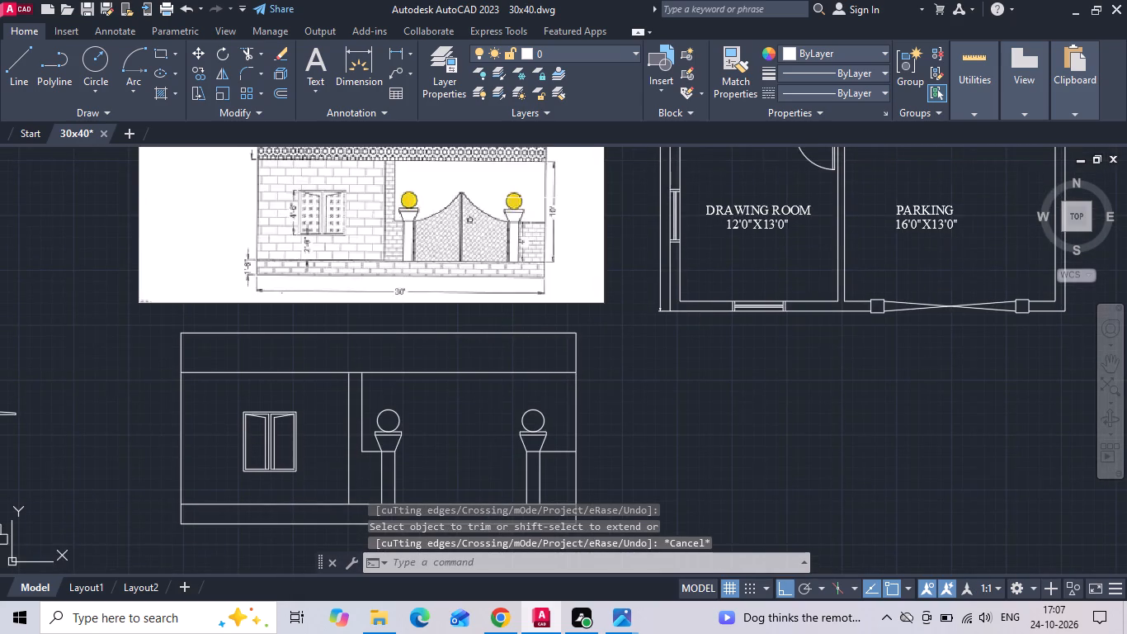
scroll(521, 202, "up", 1)
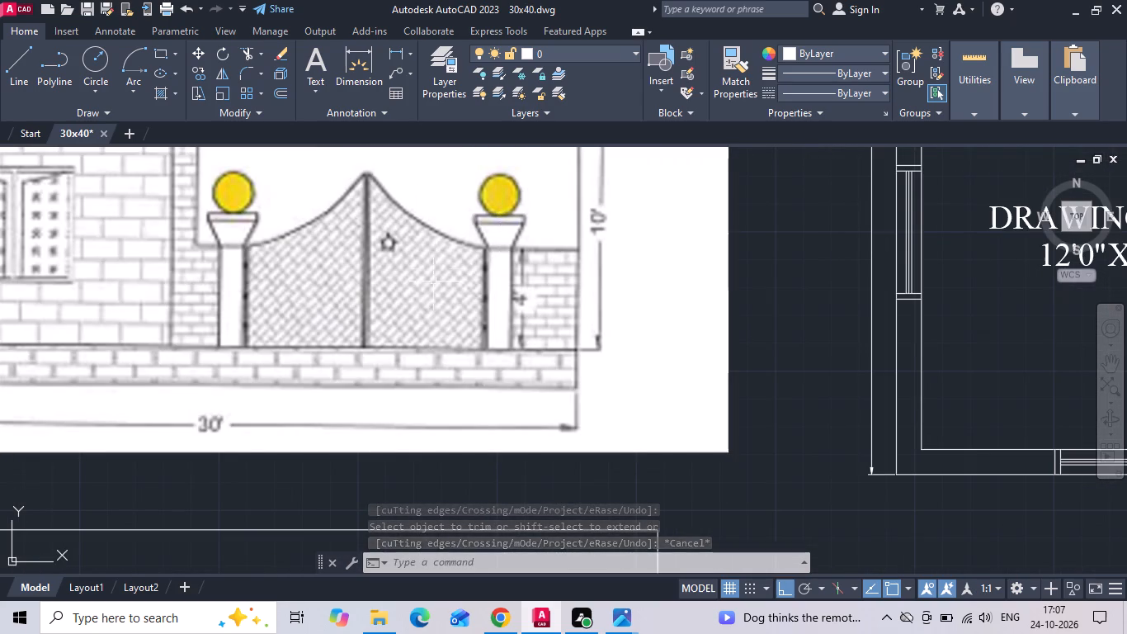
scroll(433, 282, "down", 1)
middle_click_drag(403, 368, 440, 310)
key("o")
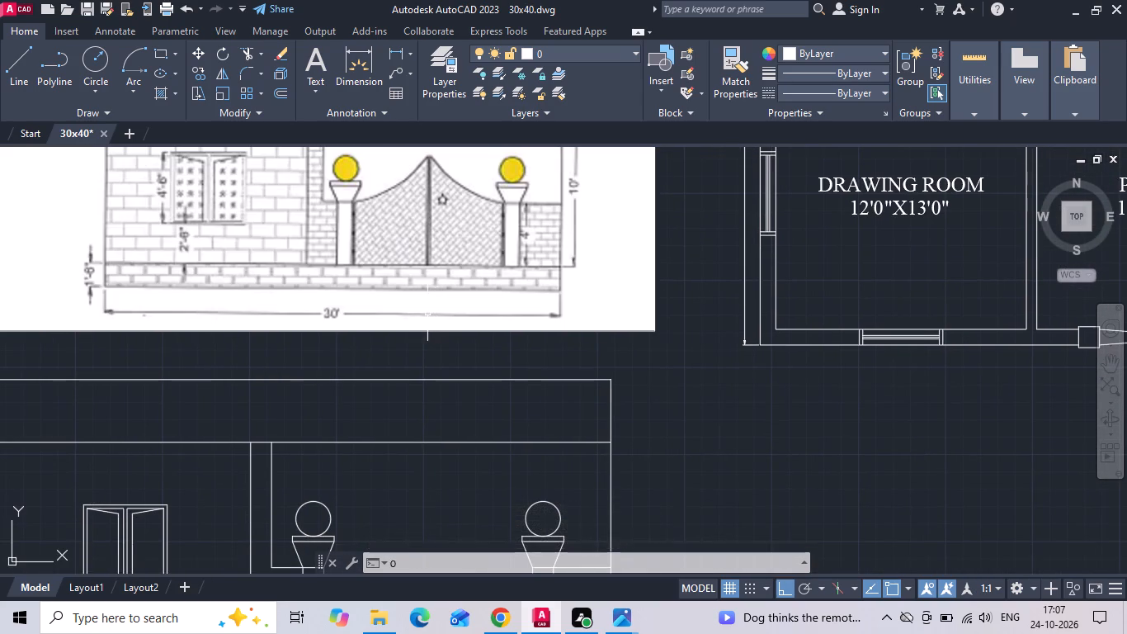
key("space")
middle_click_drag(323, 355, 360, 247)
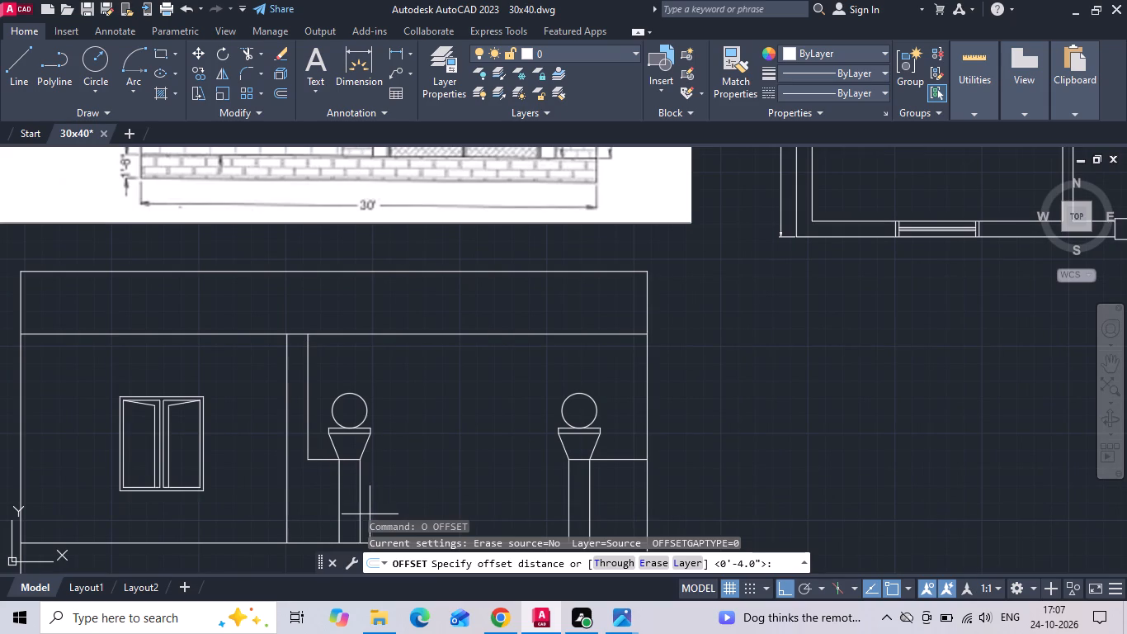
key("2")
key("space")
scroll(366, 513, "up", 1)
left_click_drag(356, 494, 404, 464)
left_click(428, 452)
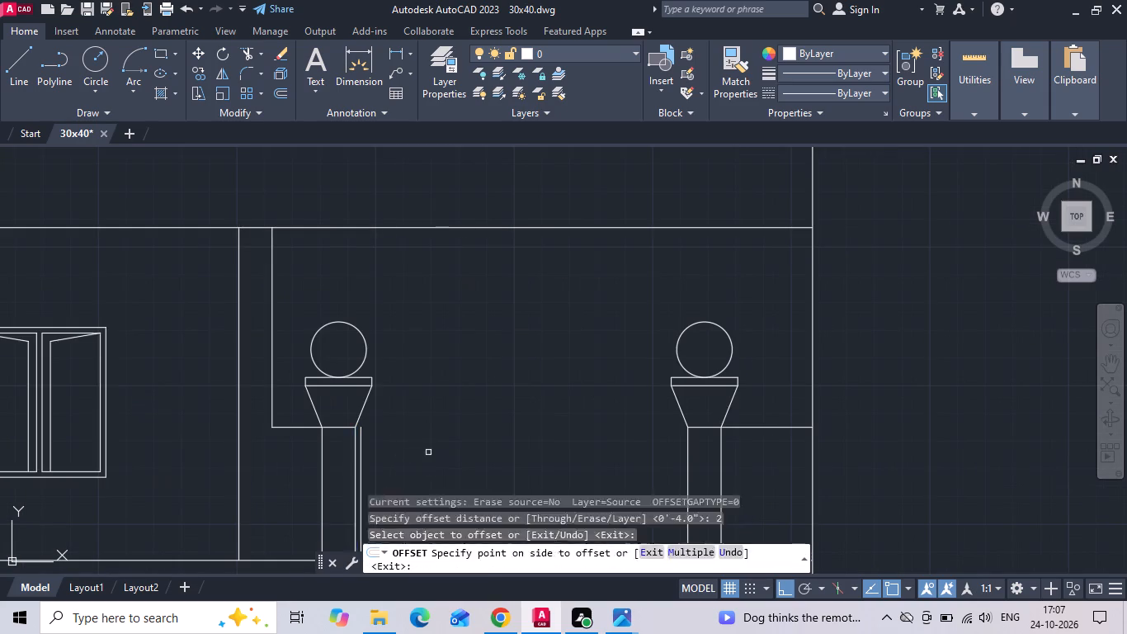
middle_click_drag(446, 438, 447, 348)
left_click_drag(688, 411, 668, 409)
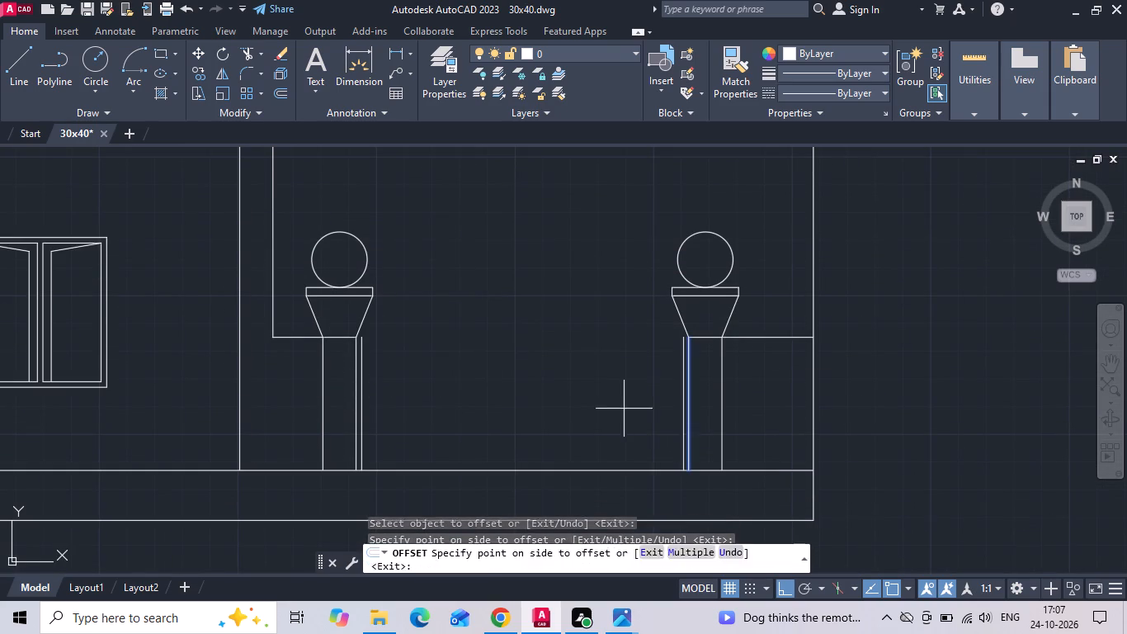
left_click(574, 405)
key("Escape")
Draw a horizontal line across the gate opening joining the top ends of the two offset lines.
key("l")
key("space")
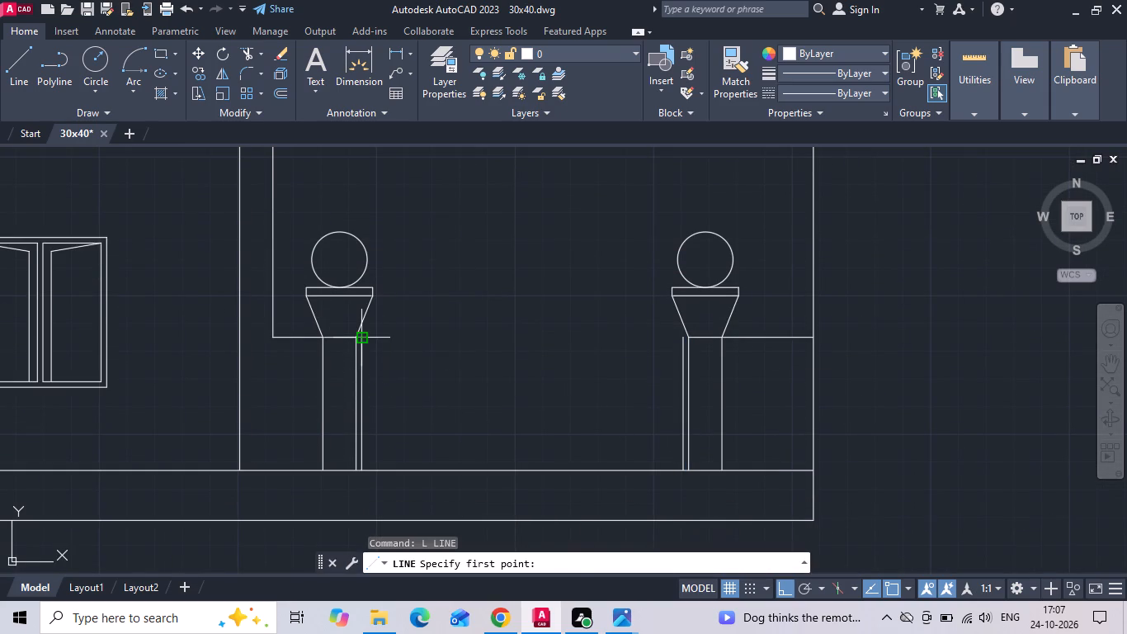
left_click_drag(361, 338, 375, 341)
scroll(598, 357, "up", 1)
left_click(733, 327)
key("Escape")
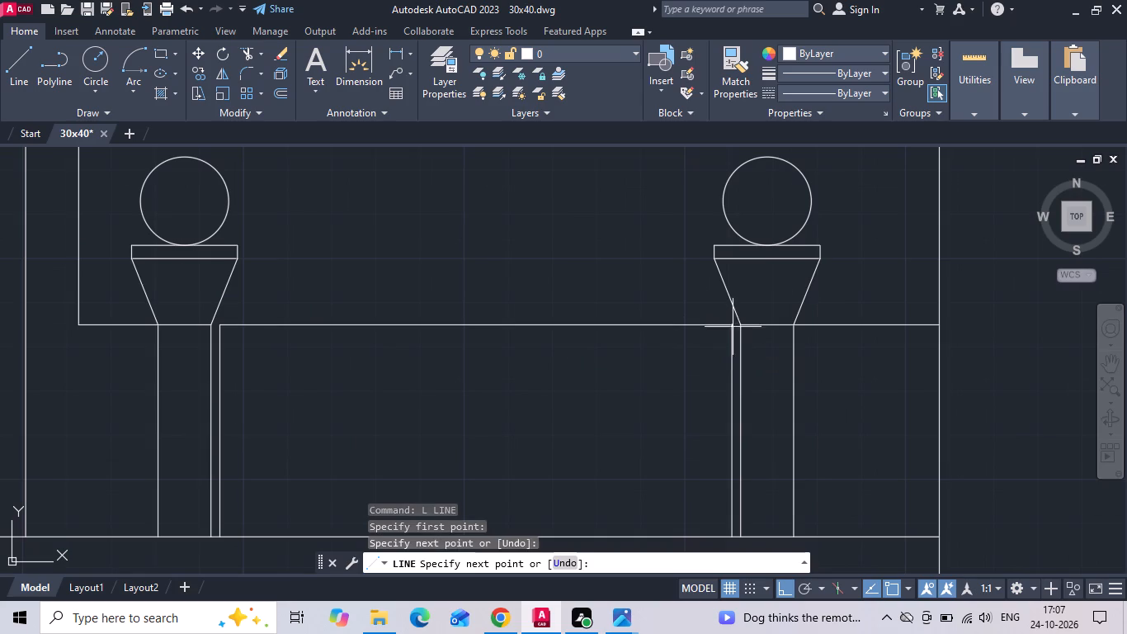
Draw a vertical centre line from the midpoint of the gate's horizontal line down to the plinth's top line.
key("l")
key("space")
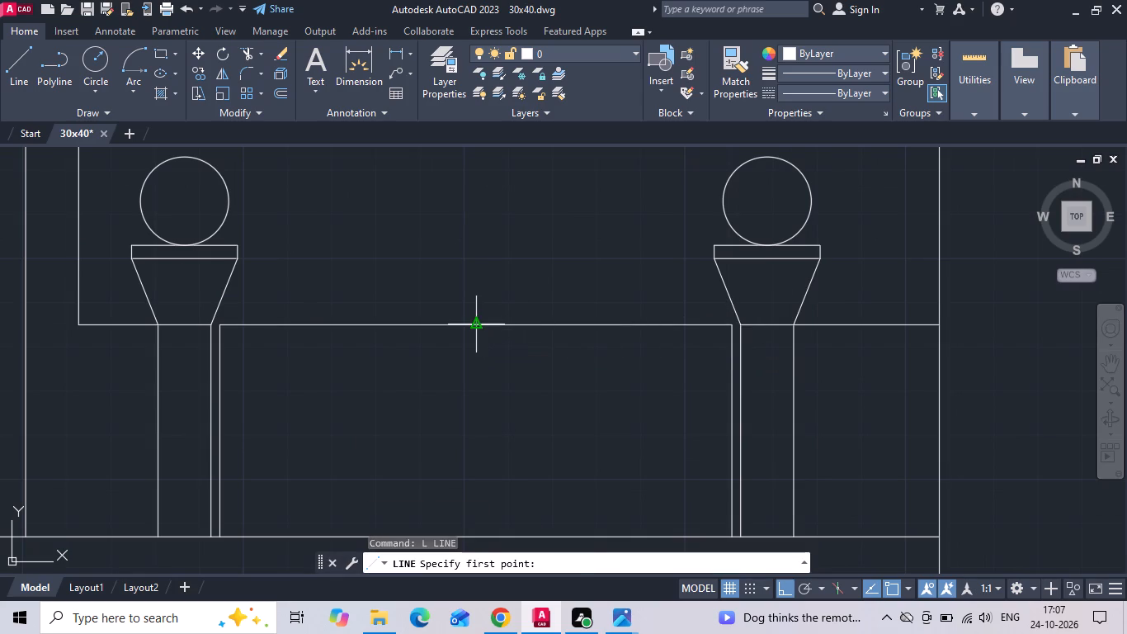
left_click(476, 322)
middle_click_drag(450, 426, 462, 334)
left_click(494, 443)
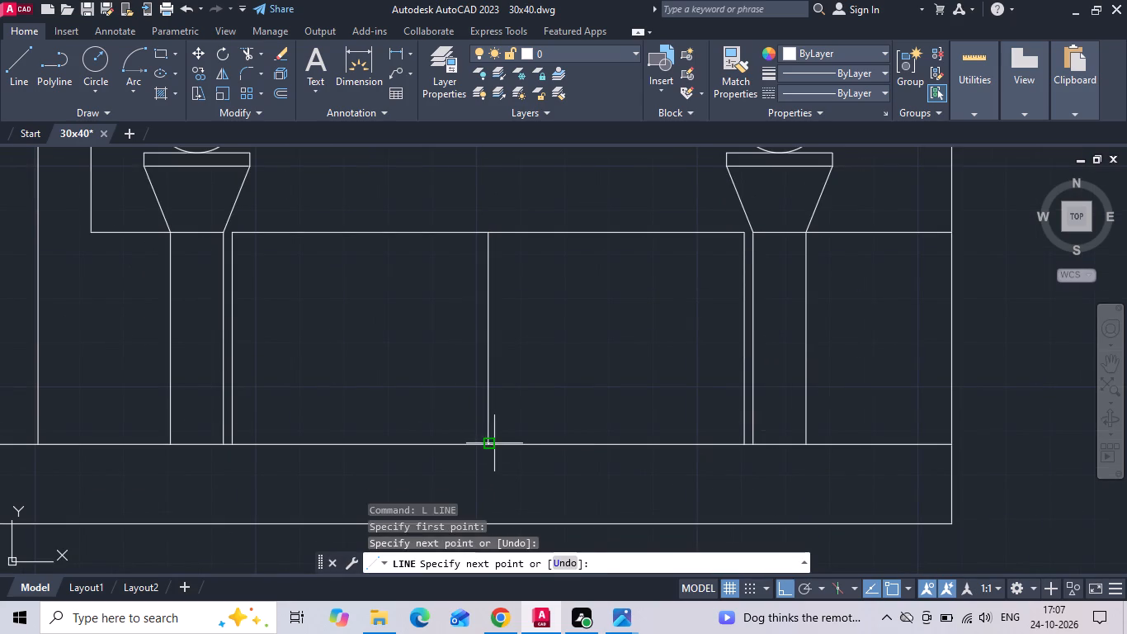
key("Escape")
Copy the gate's vertical centre line 0.5" to each side.
left_click(488, 383)
right_click(449, 330)
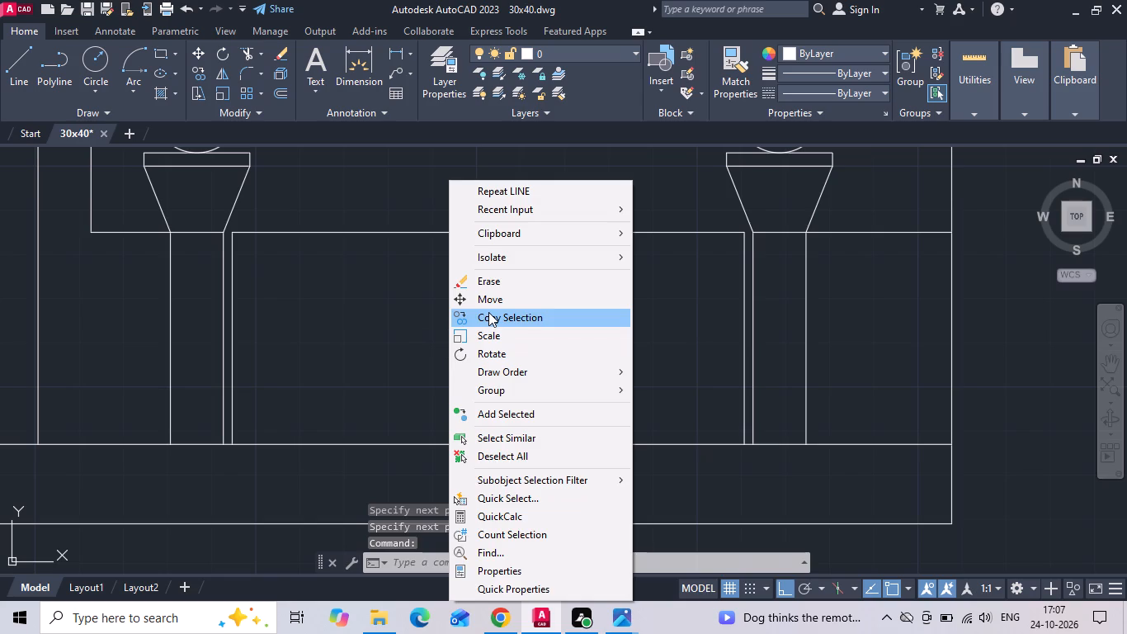
left_click(490, 312)
left_click_drag(612, 351, 574, 351)
type(".5")
key("Return")
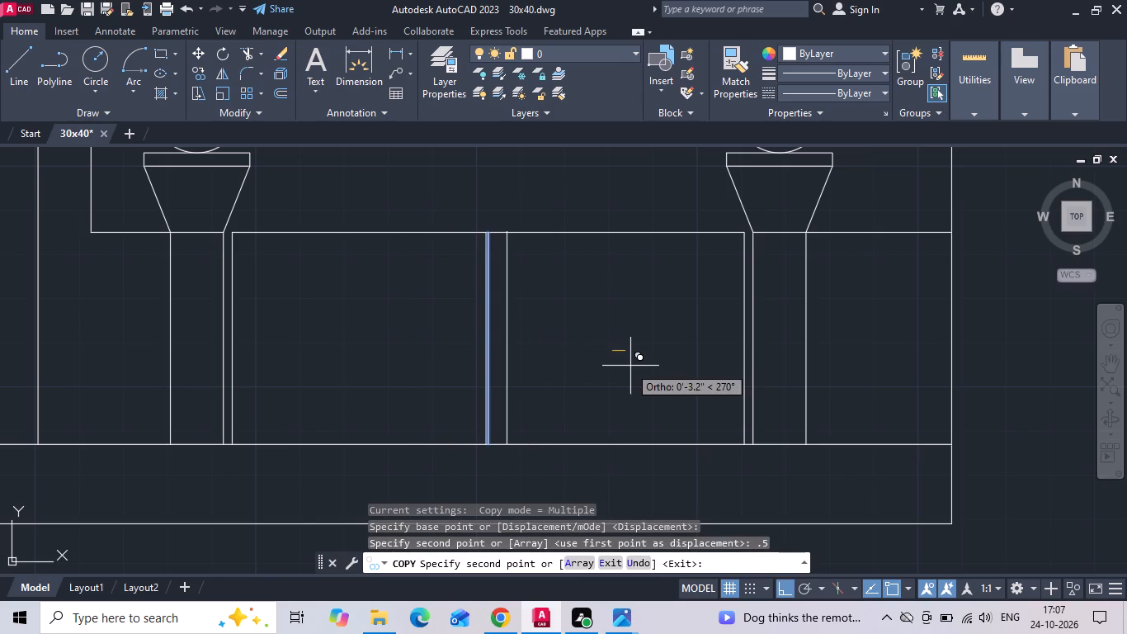
type(".5")
key("Return")
key("Escape")
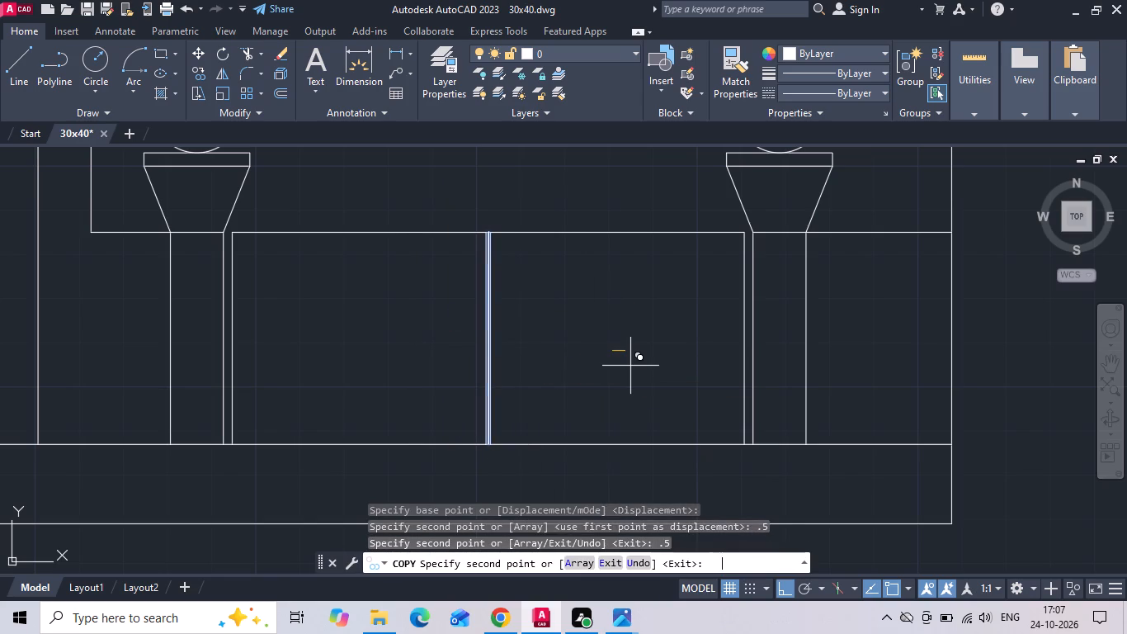
Stretch the upper end of the gate's vertical centre line 3' upward above the gate's horizontal line.
scroll(431, 226, "up", 2)
middle_click_drag(508, 270, 497, 352)
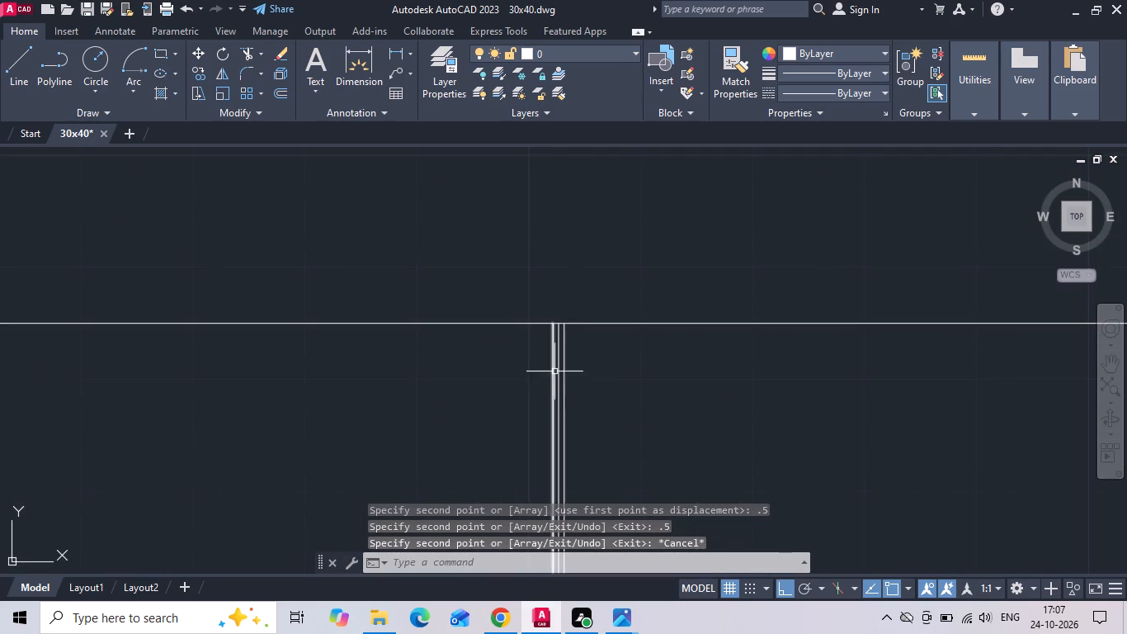
left_click(559, 386)
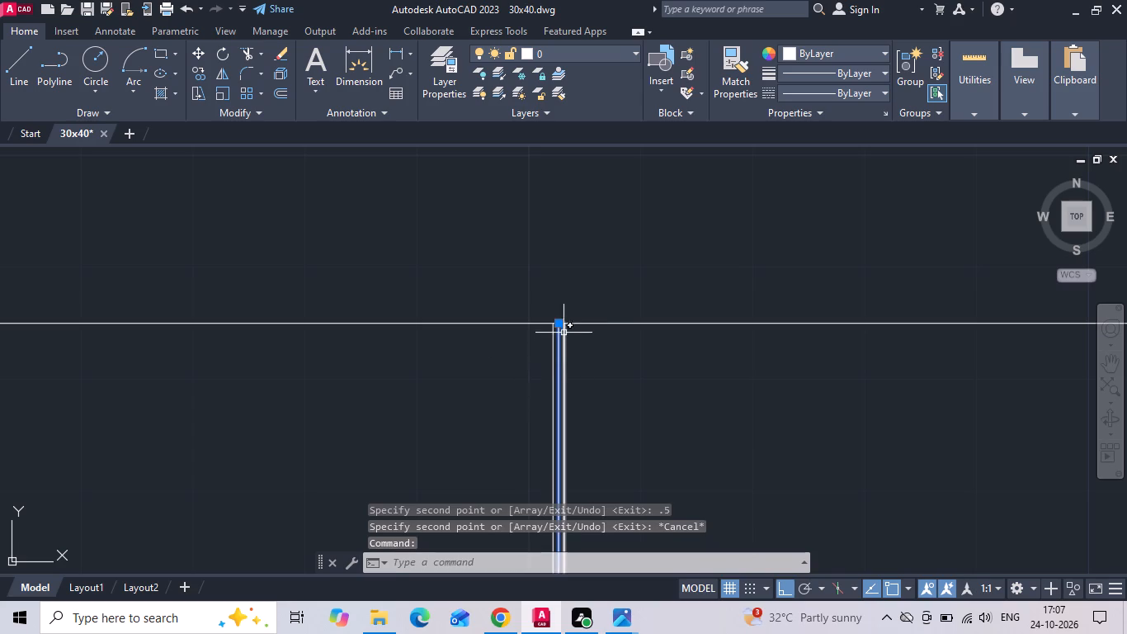
left_click(559, 320)
scroll(533, 351, "down", 2)
middle_click_drag(564, 270, 554, 391)
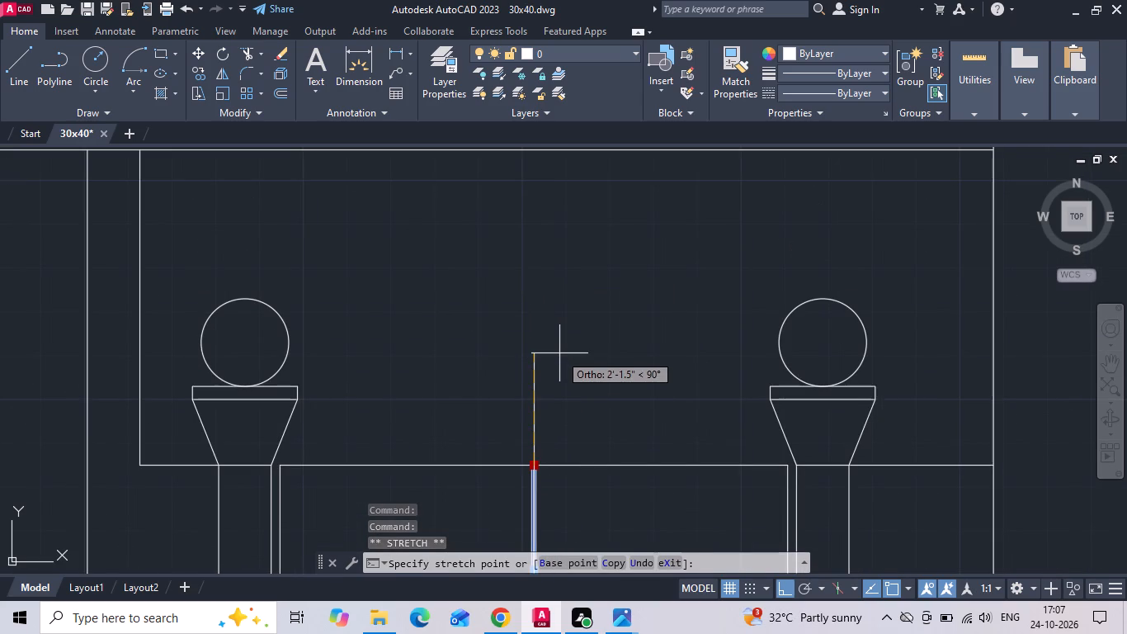
type("3'")
key("Return")
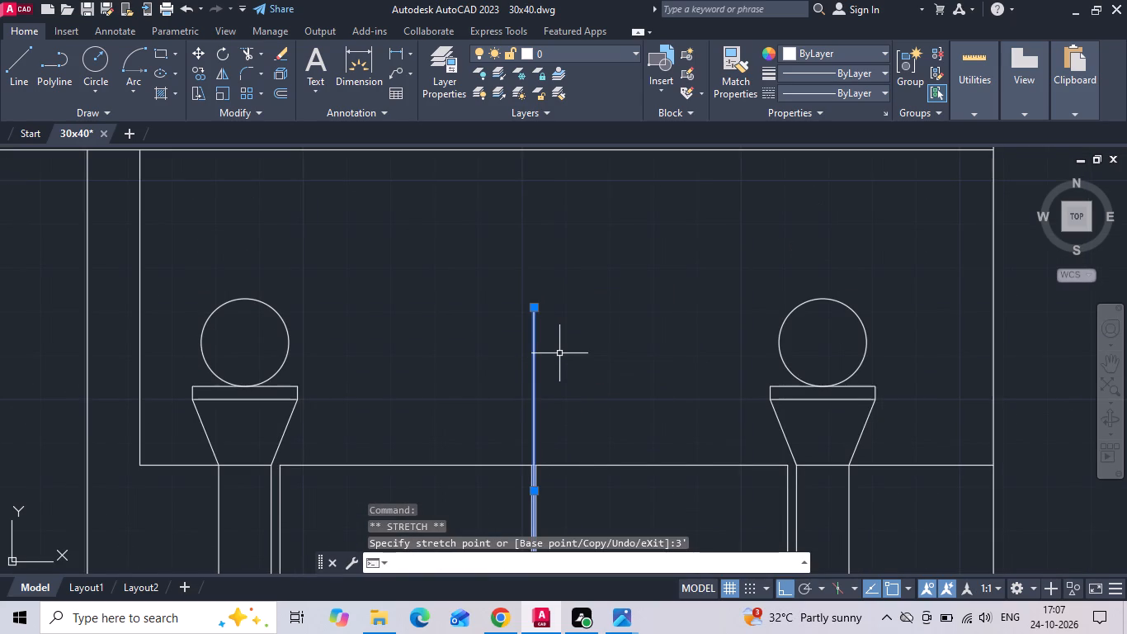
scroll(587, 368, "down", 3)
middle_click_drag(587, 386, 587, 419)
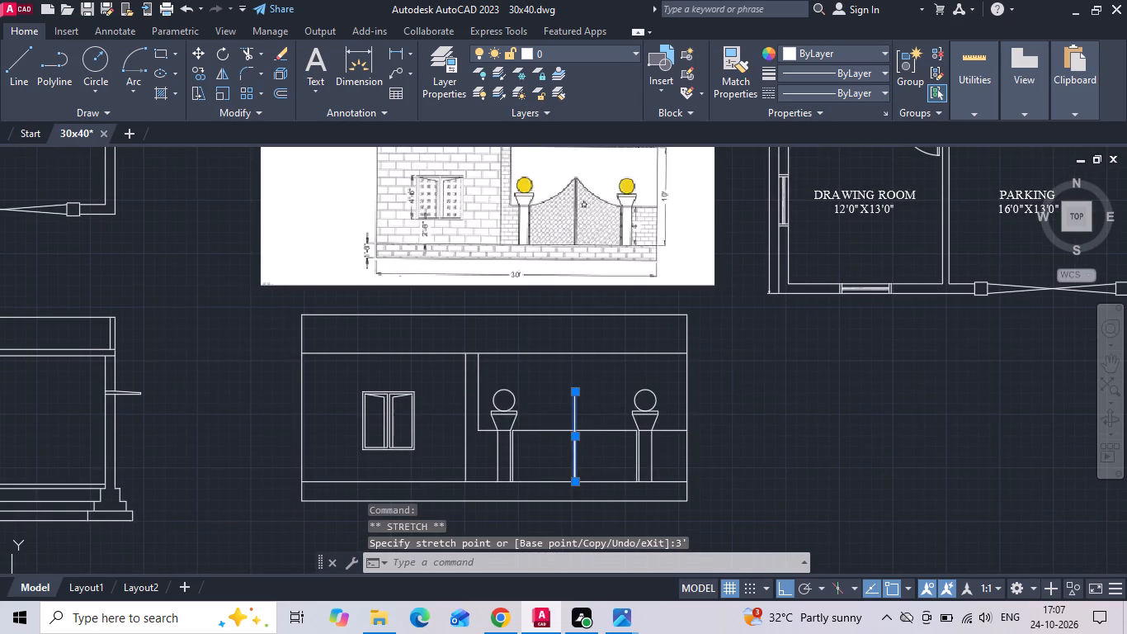
key("Escape")
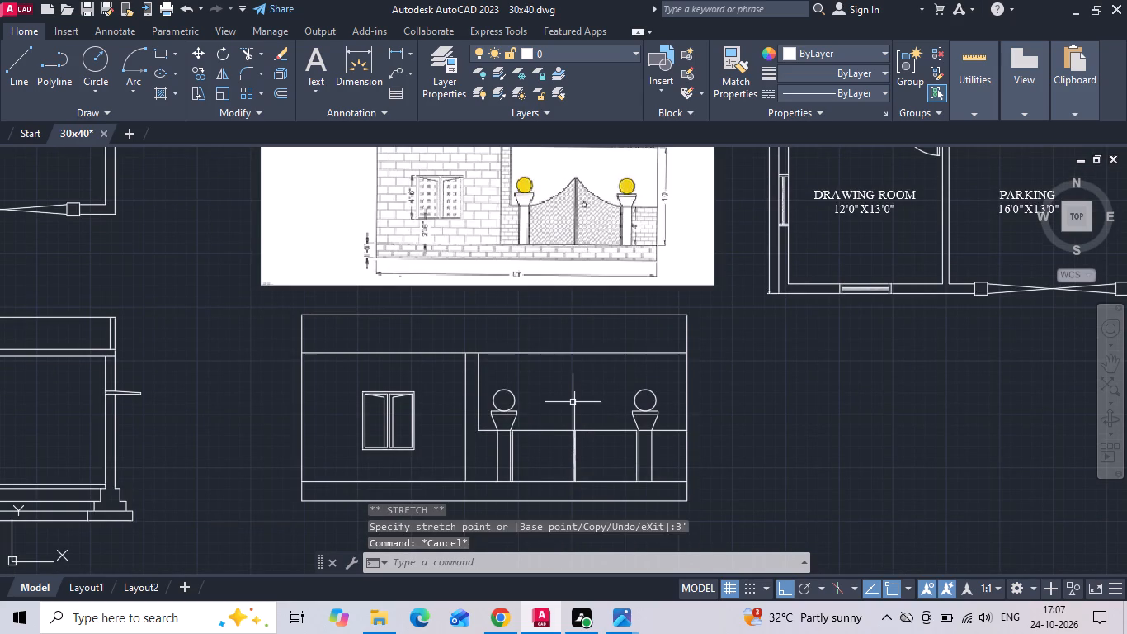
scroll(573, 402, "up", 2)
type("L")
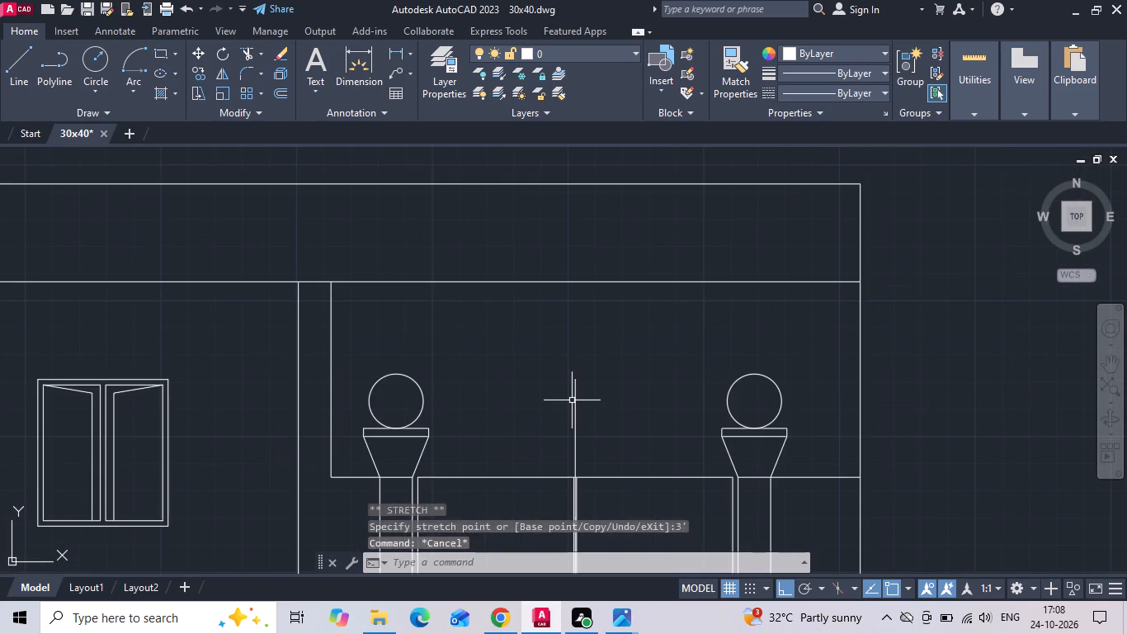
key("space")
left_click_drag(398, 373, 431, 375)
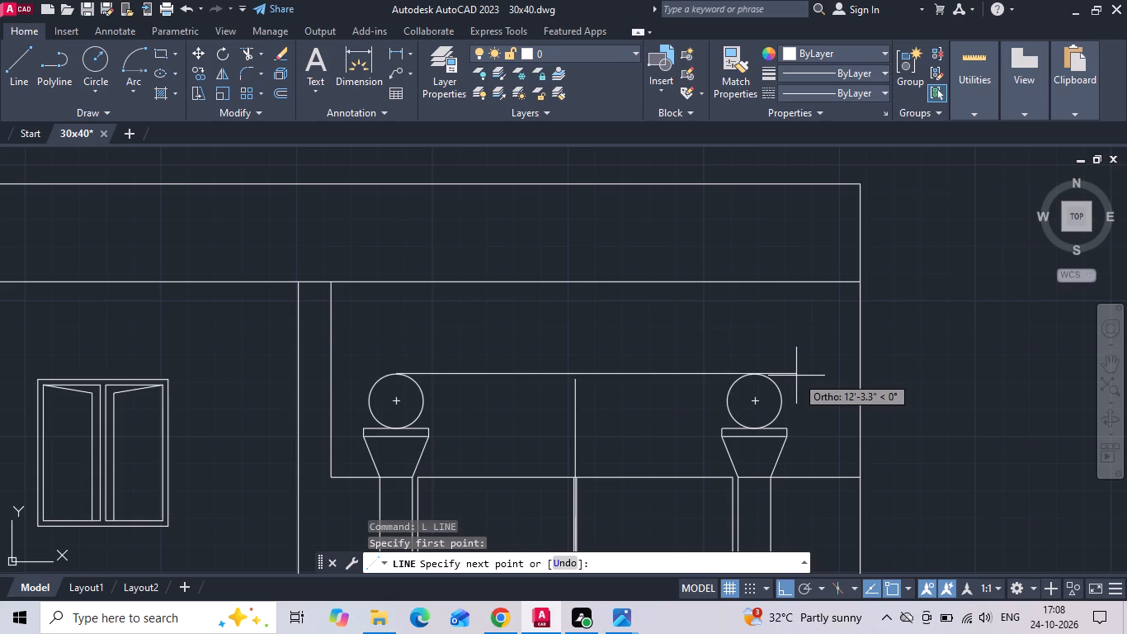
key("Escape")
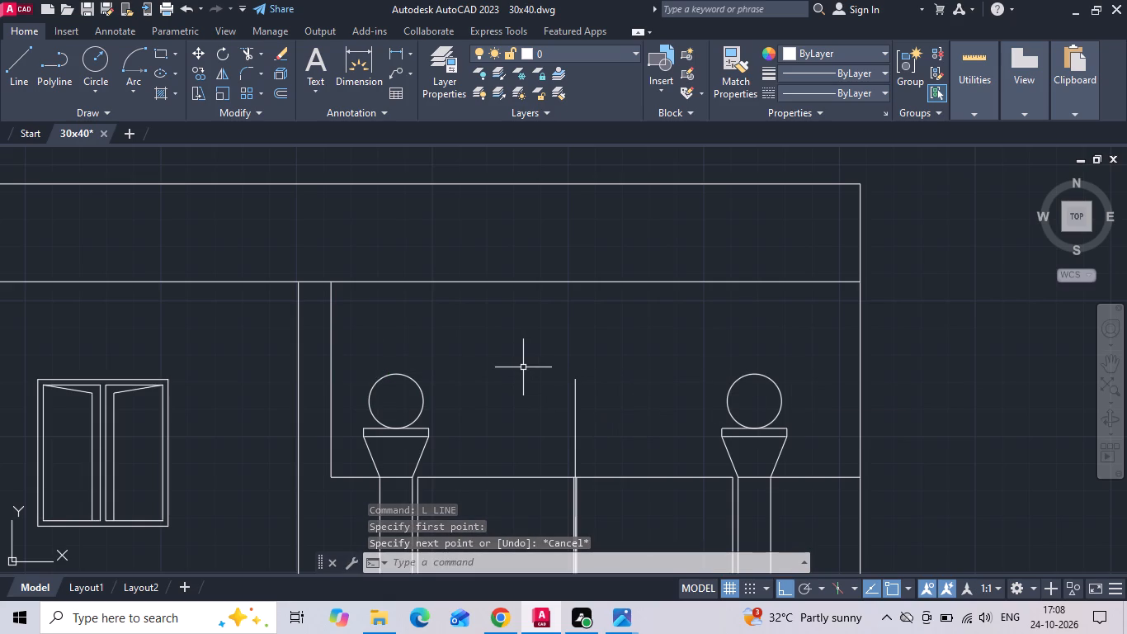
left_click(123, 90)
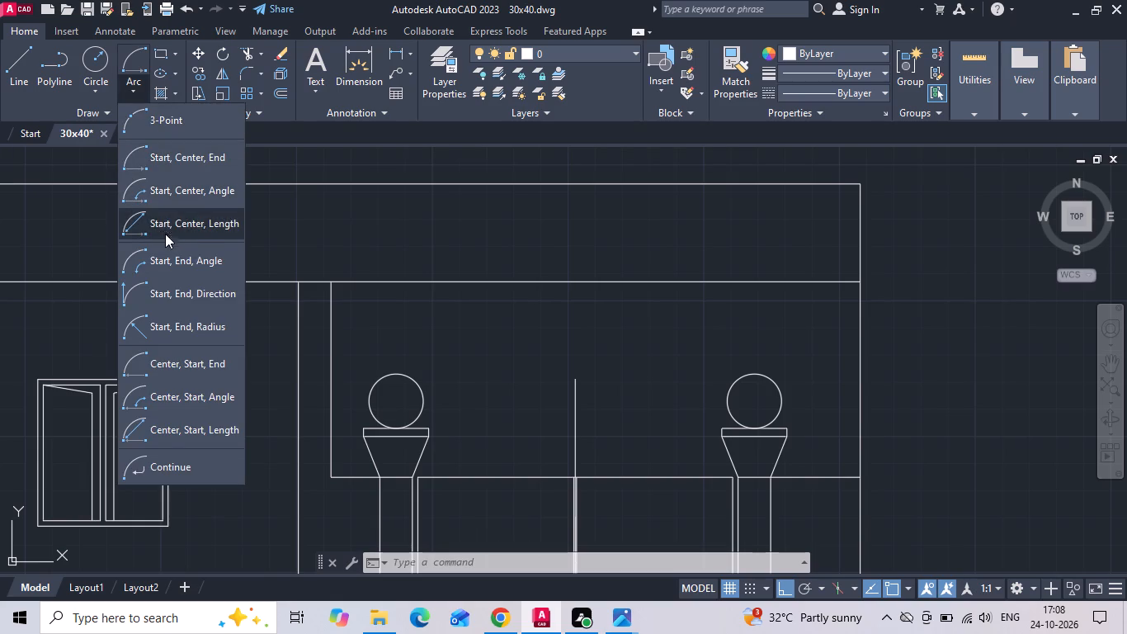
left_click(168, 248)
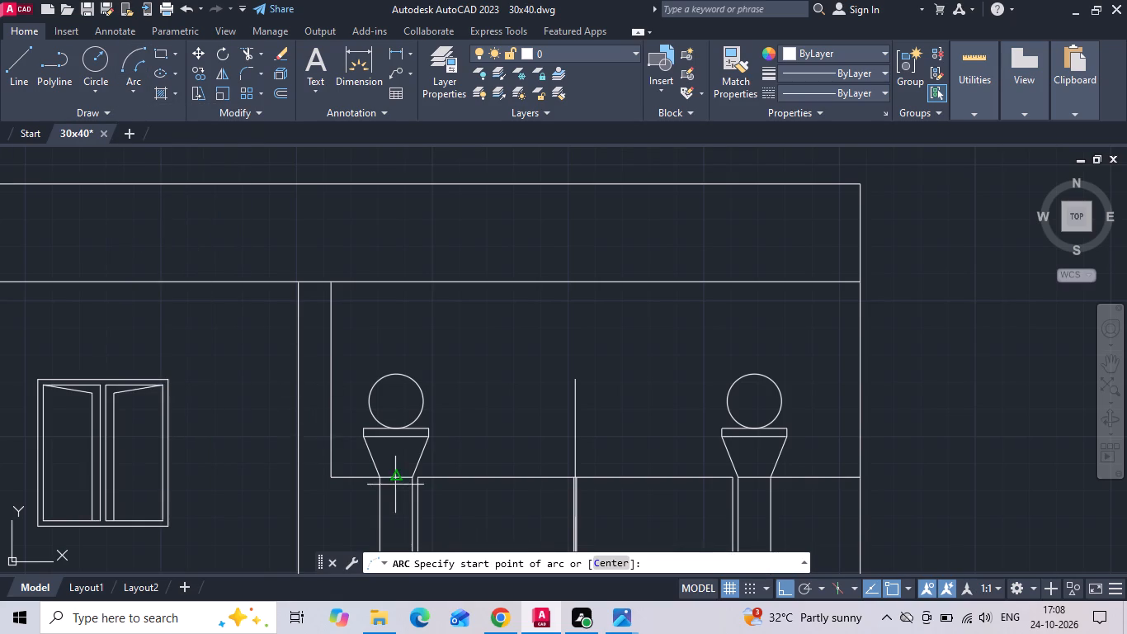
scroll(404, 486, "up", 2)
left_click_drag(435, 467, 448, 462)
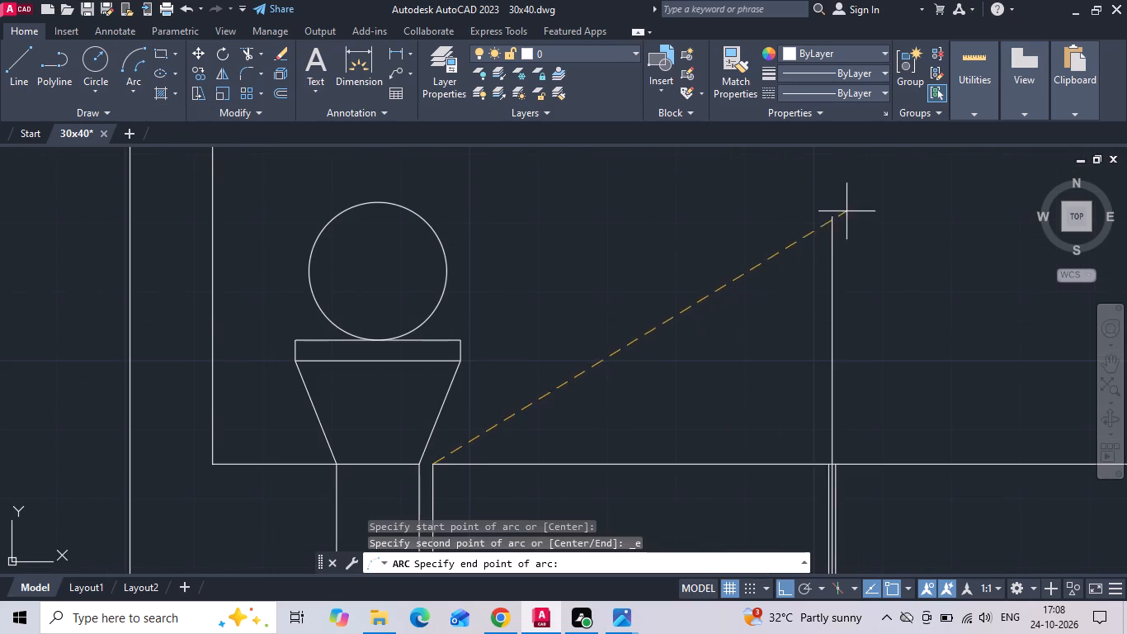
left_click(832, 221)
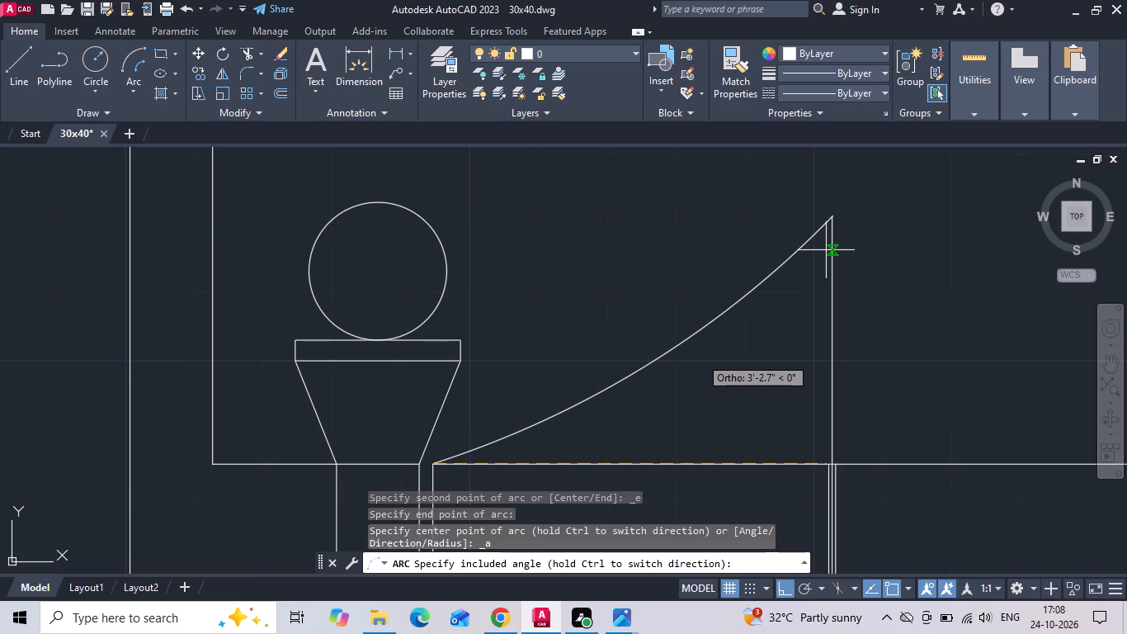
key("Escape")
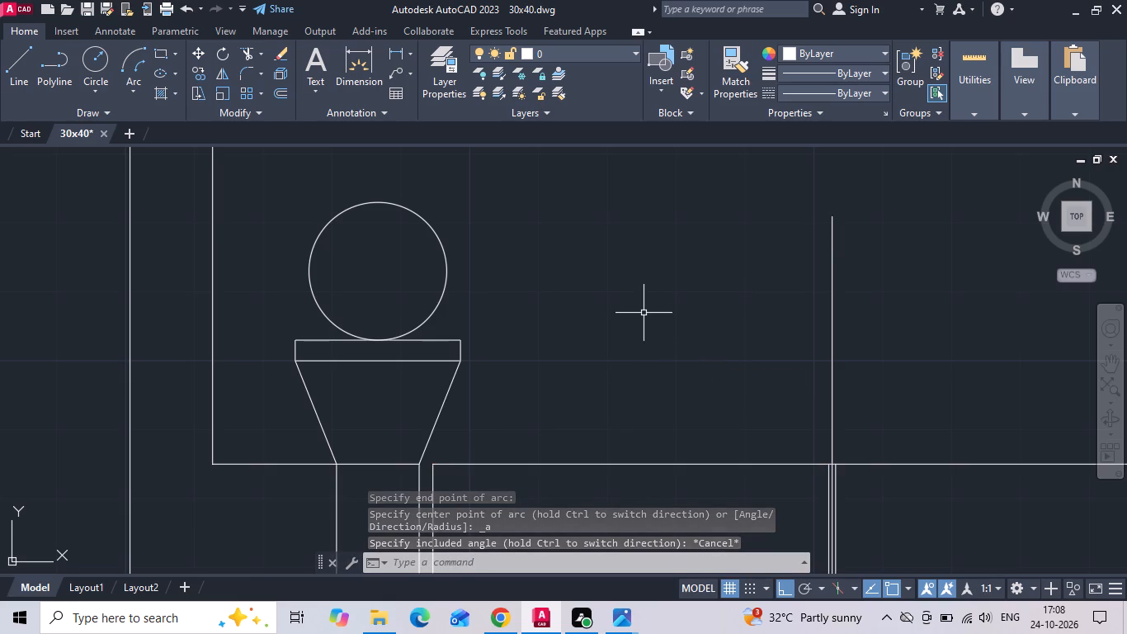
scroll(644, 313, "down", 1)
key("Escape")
Draw a horizontal line across the centre line's upper end, stretching it about 2'-2.5" past the centre line toward the right pillar.
key("l")
key("space")
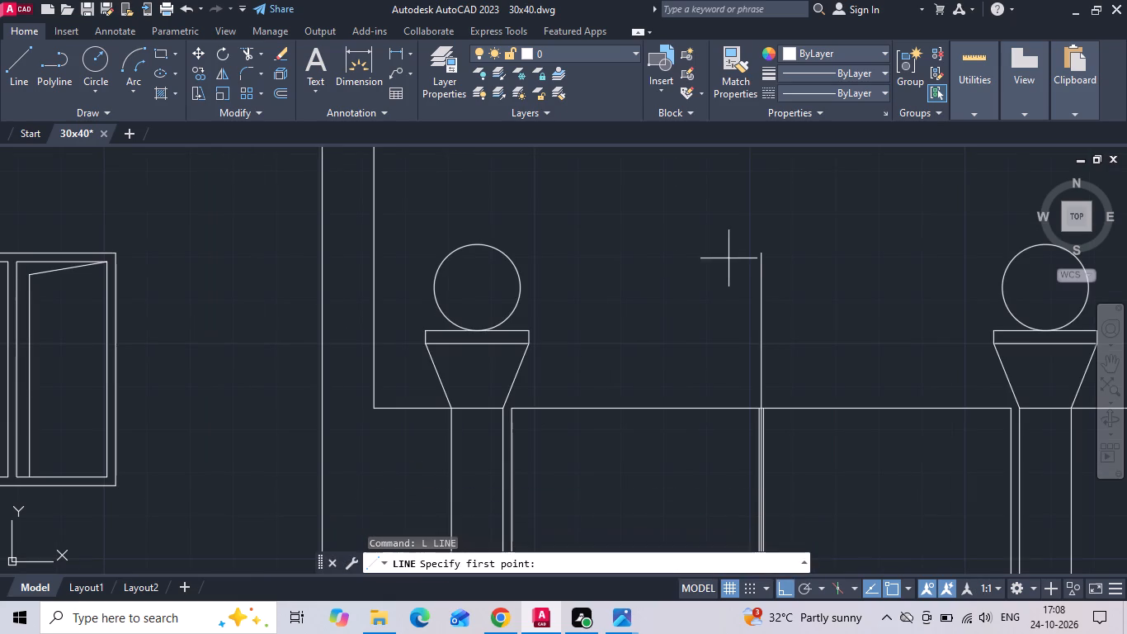
left_click(757, 253)
left_click(713, 259)
key("Escape")
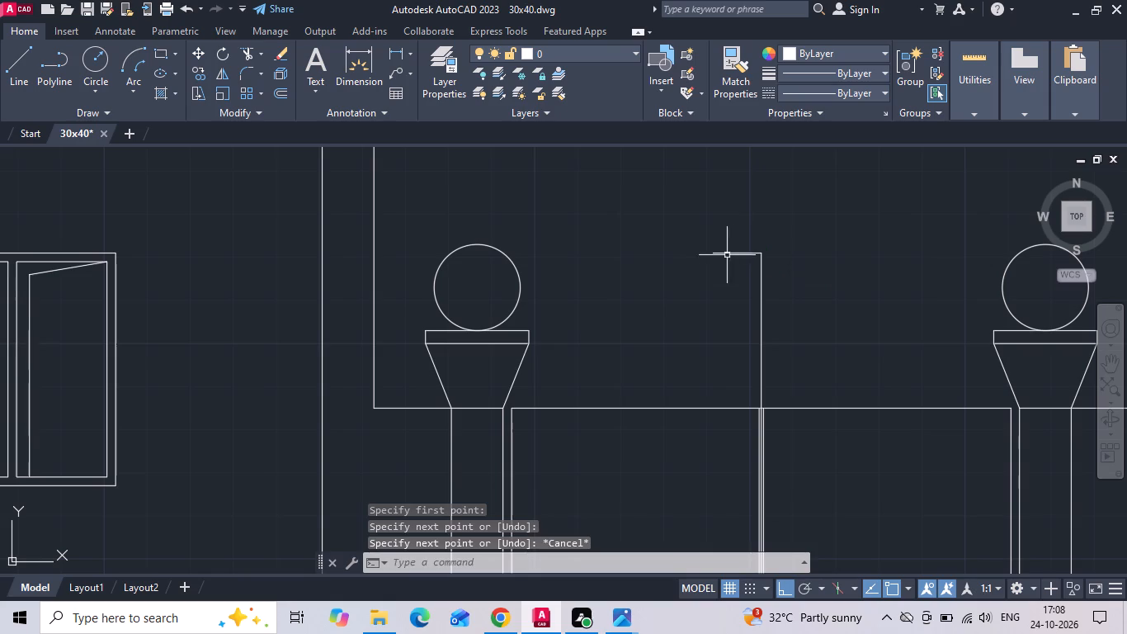
left_click_drag(740, 233, 734, 270)
left_click(725, 294)
left_click_drag(762, 252, 771, 252)
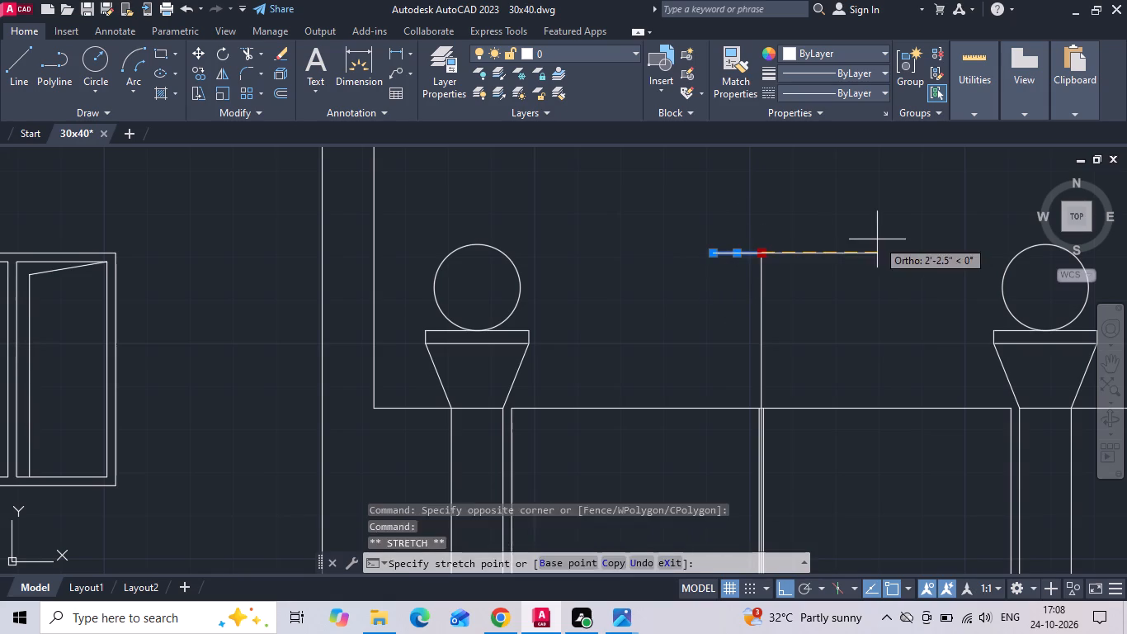
left_click(878, 239)
key("Escape")
Extend the two lines flanking the gate's centre line up to the new horizontal line.
type("EX")
key("space")
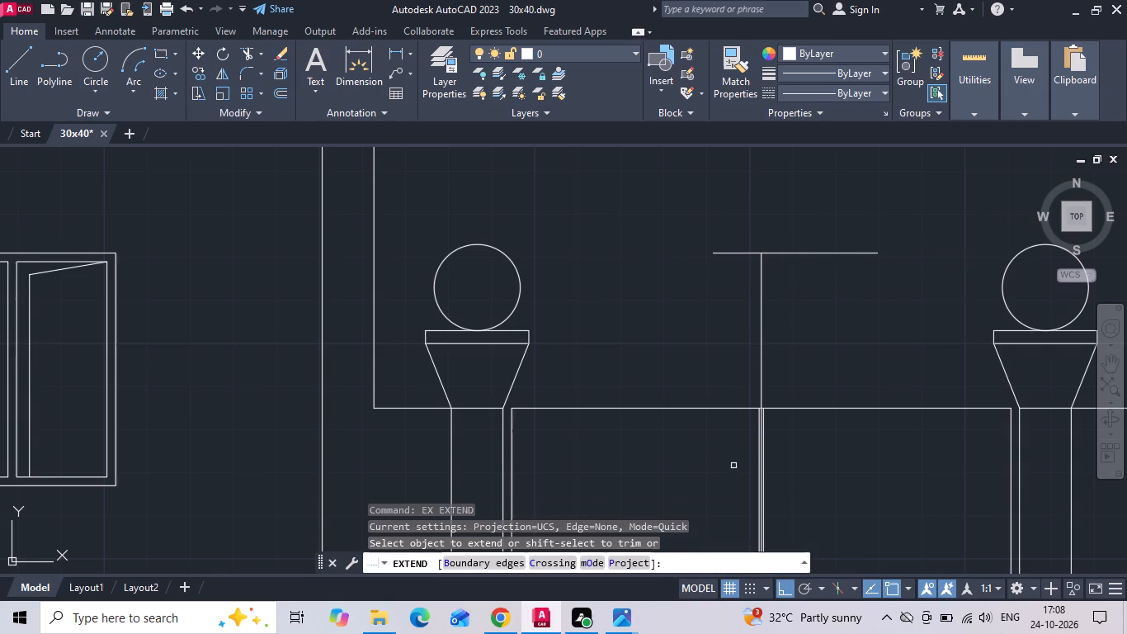
left_click(759, 423)
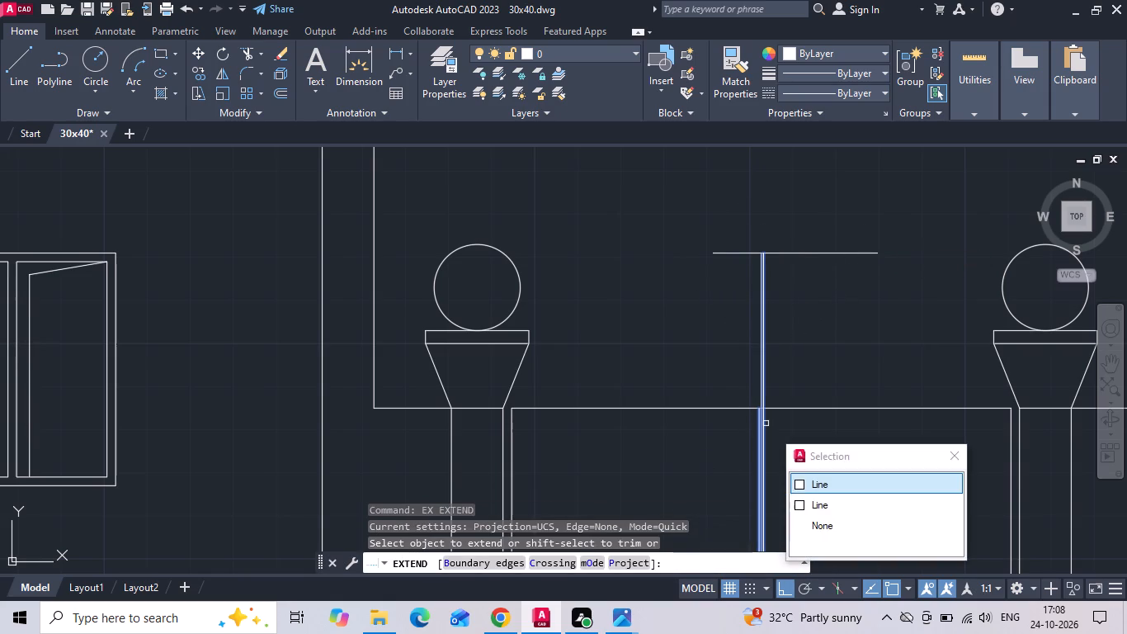
left_click(766, 423)
key("Escape")
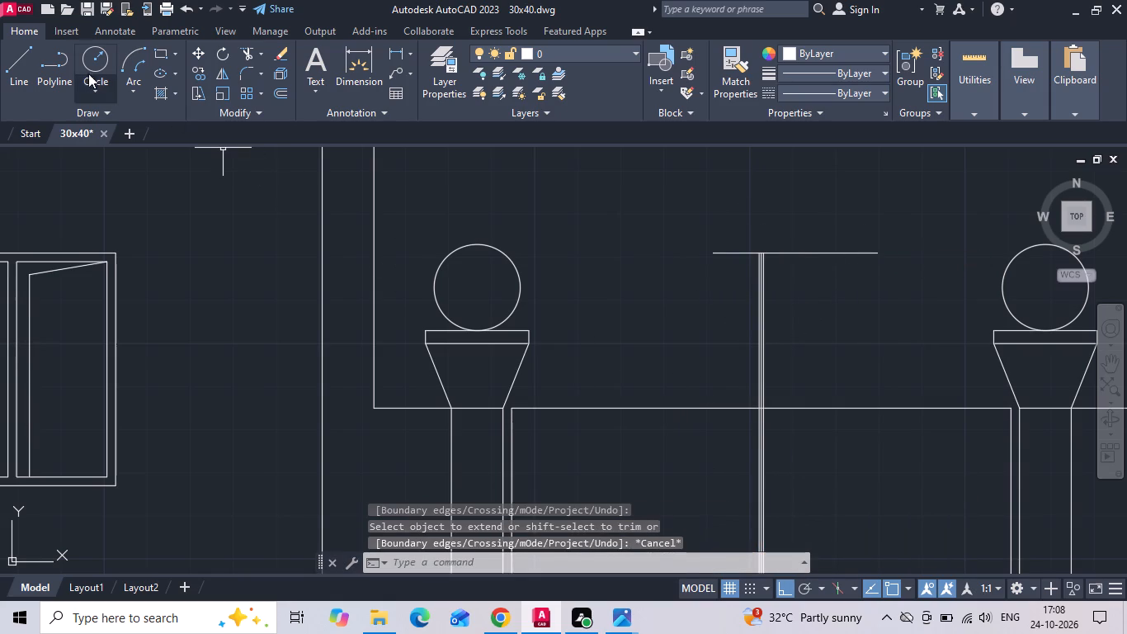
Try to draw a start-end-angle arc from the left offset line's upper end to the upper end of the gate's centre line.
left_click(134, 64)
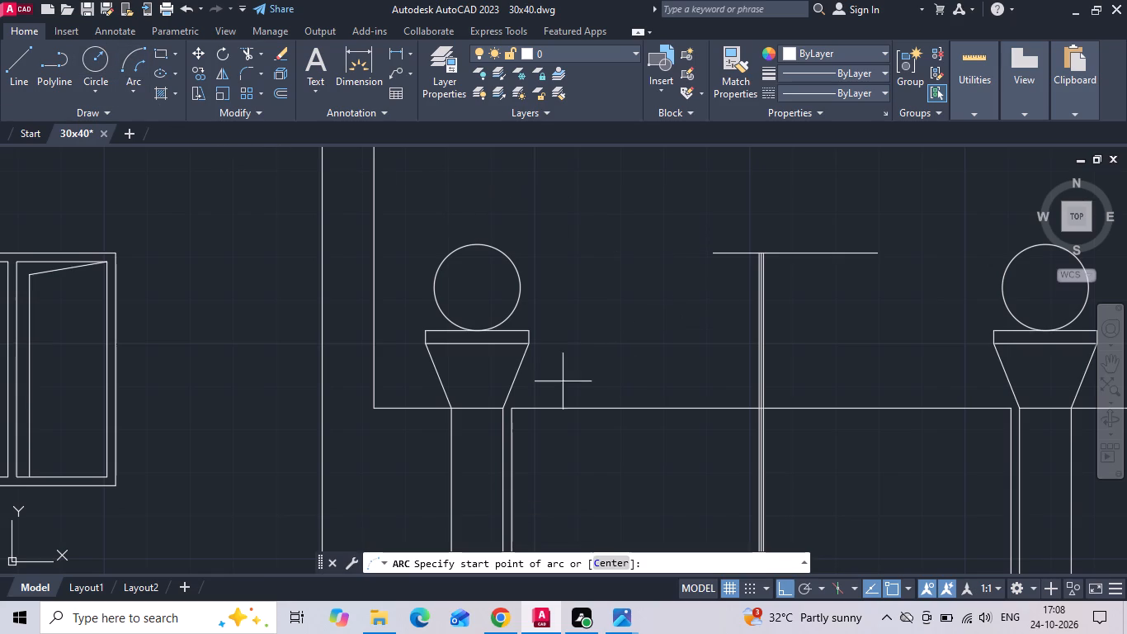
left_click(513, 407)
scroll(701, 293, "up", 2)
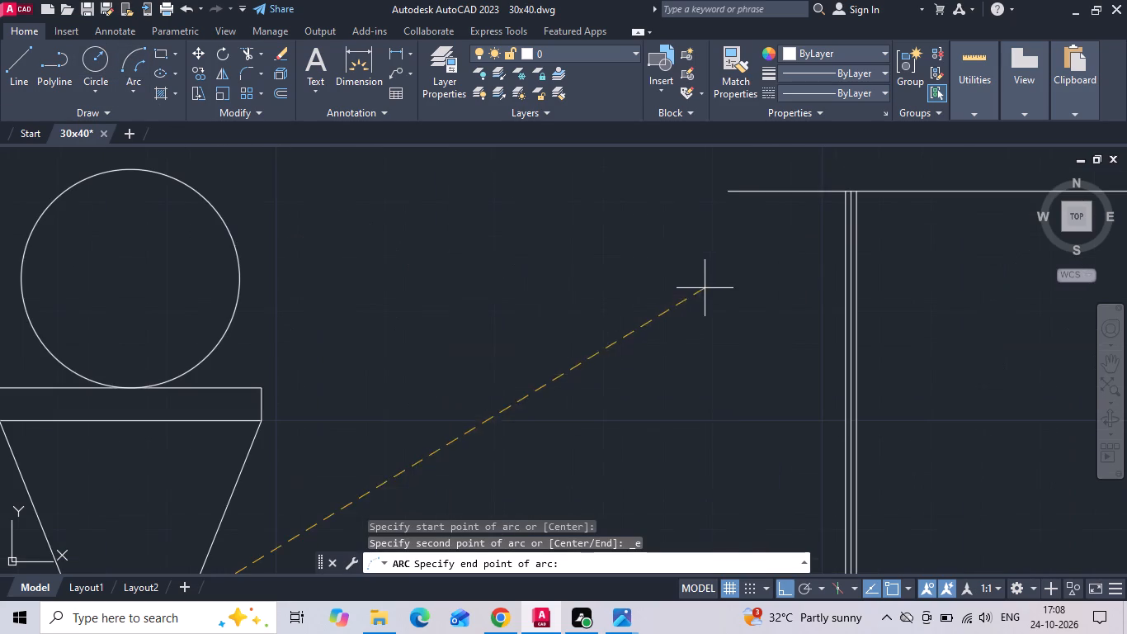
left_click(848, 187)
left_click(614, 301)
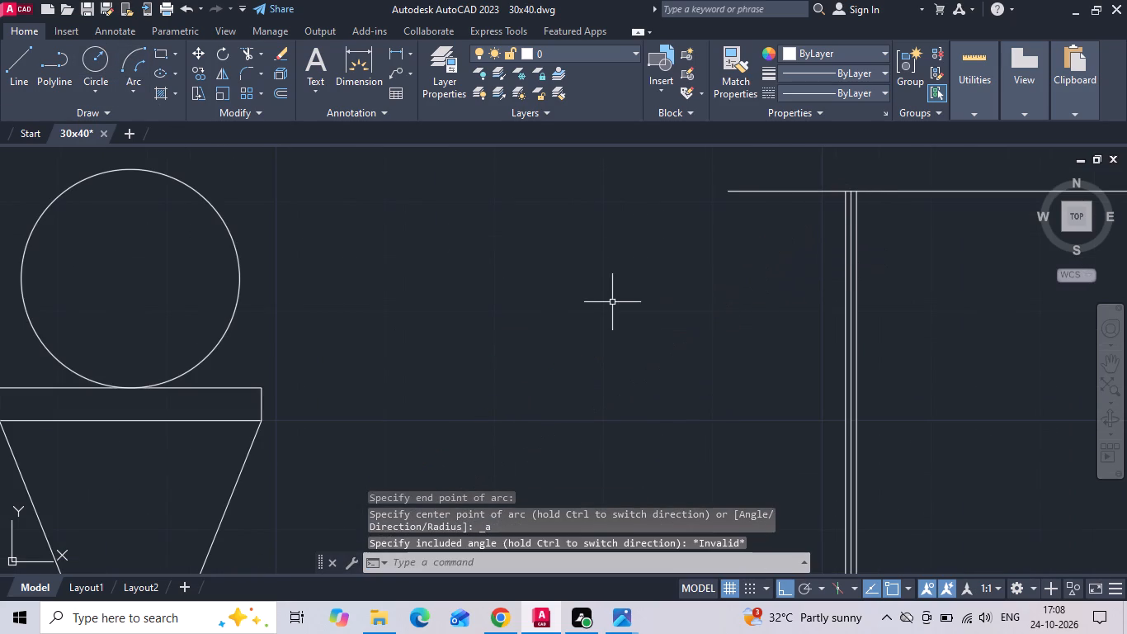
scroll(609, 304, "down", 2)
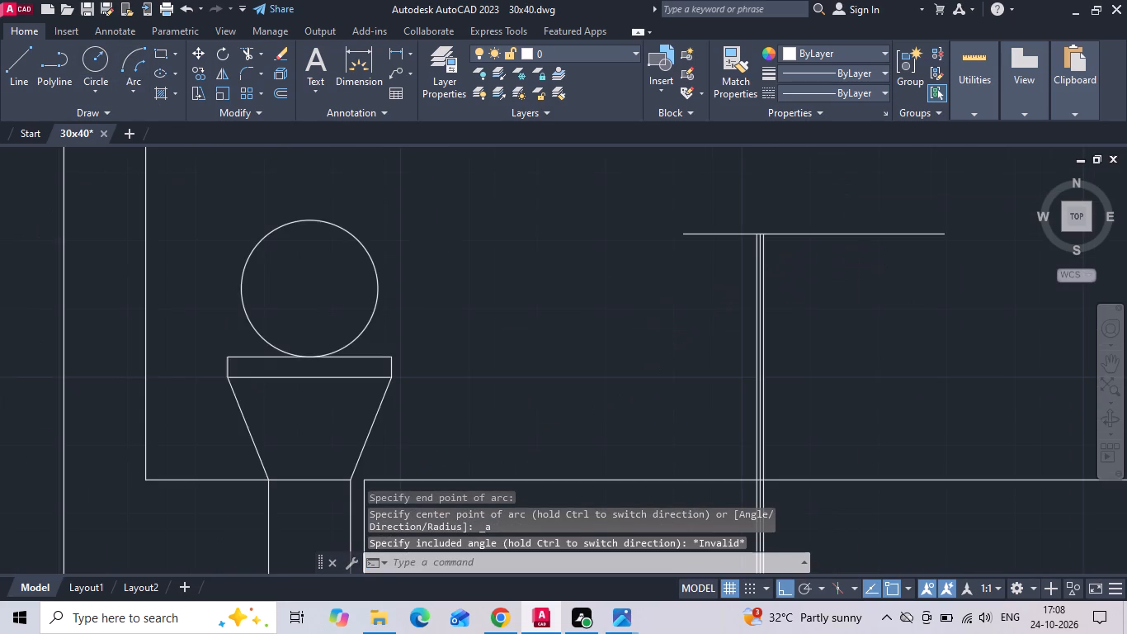
Draw a three-point arc from the left offset line's upper end through the centre line's upper end, entering 45 for the end point.
key("space")
left_click(454, 413)
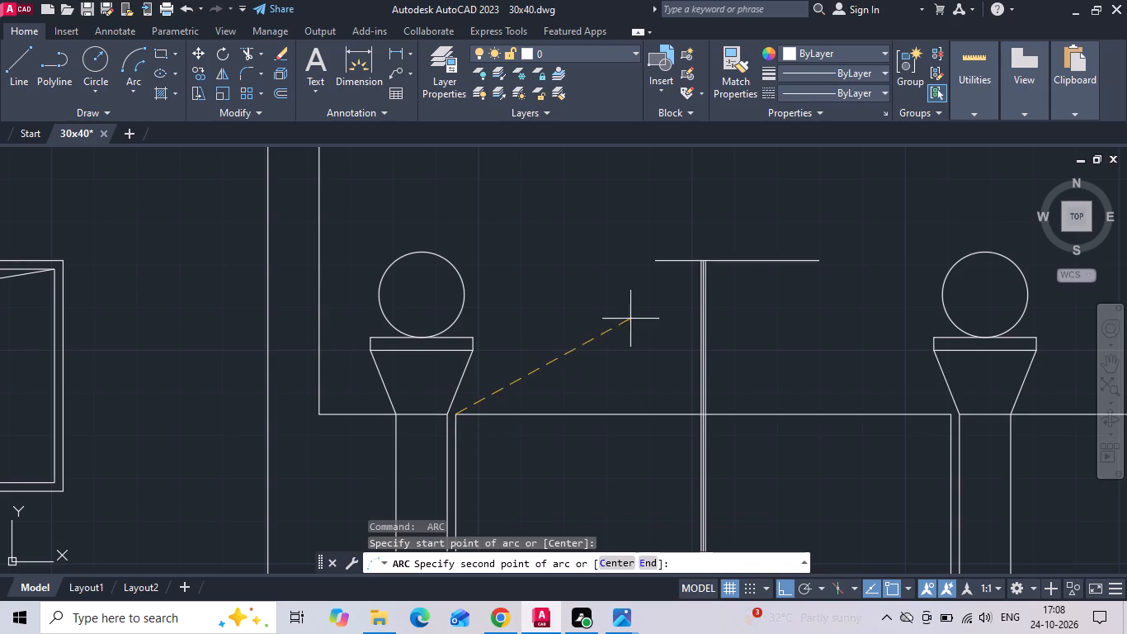
left_click(702, 258)
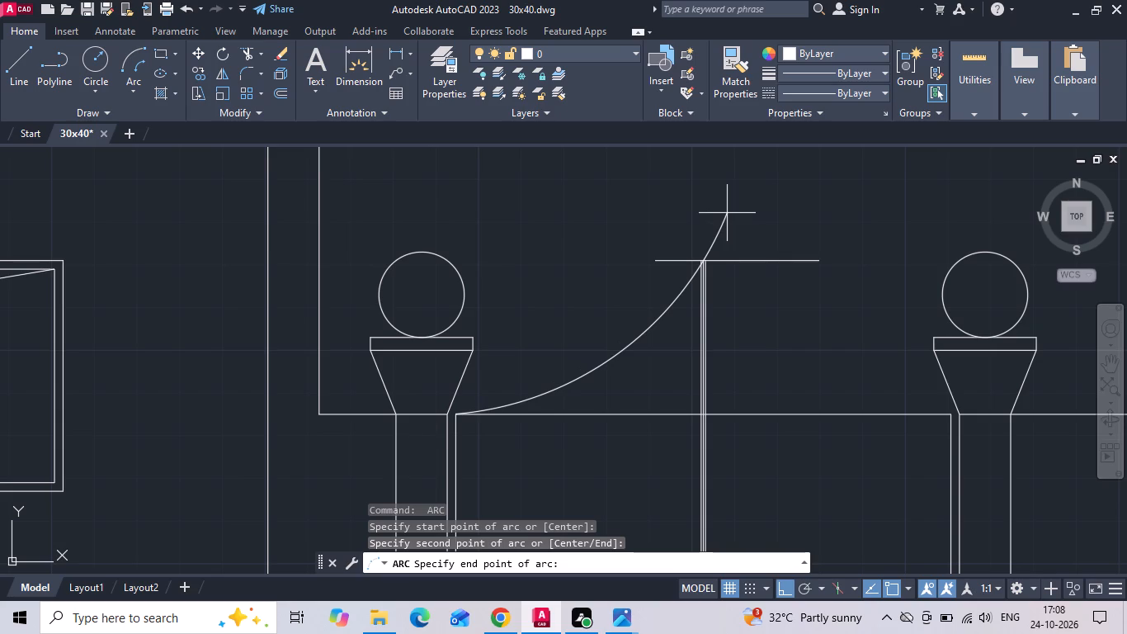
type("45")
key("Return")
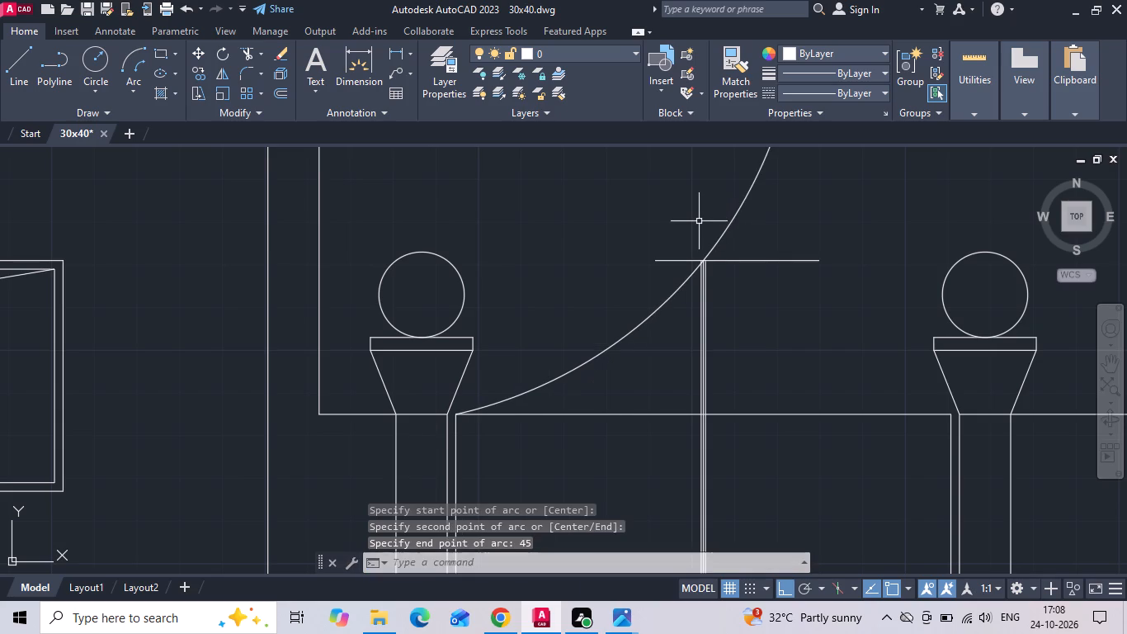
Trim the part of the gate arc that runs above the short horizontal line at the centre line's upper end.
key("t")
key("space")
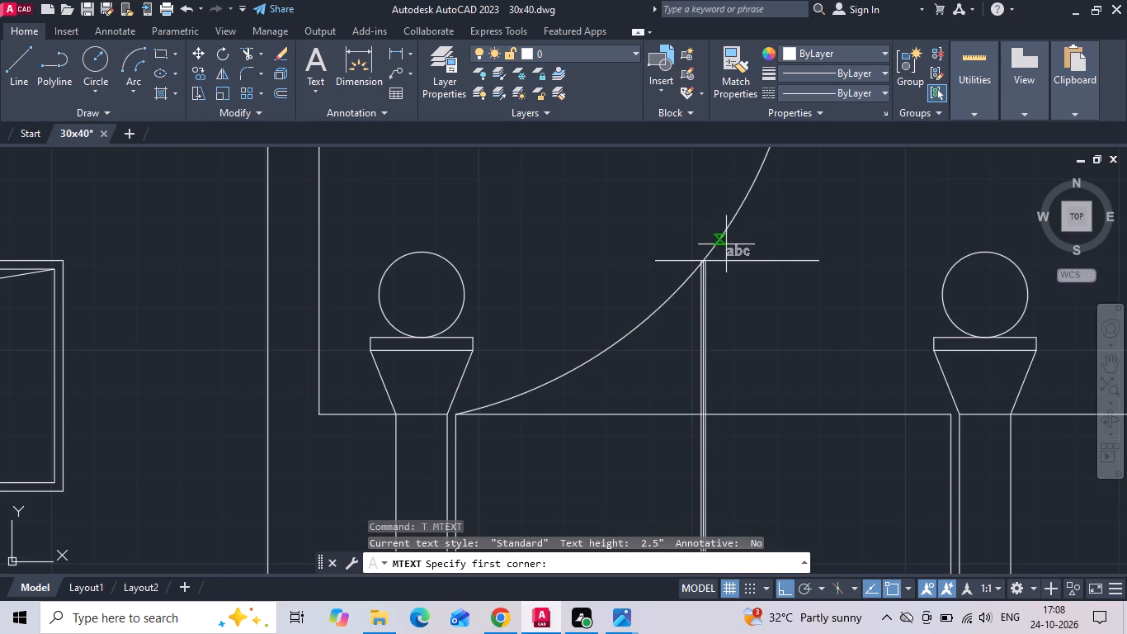
key("Escape")
type("TR")
key("space")
scroll(727, 244, "up", 4)
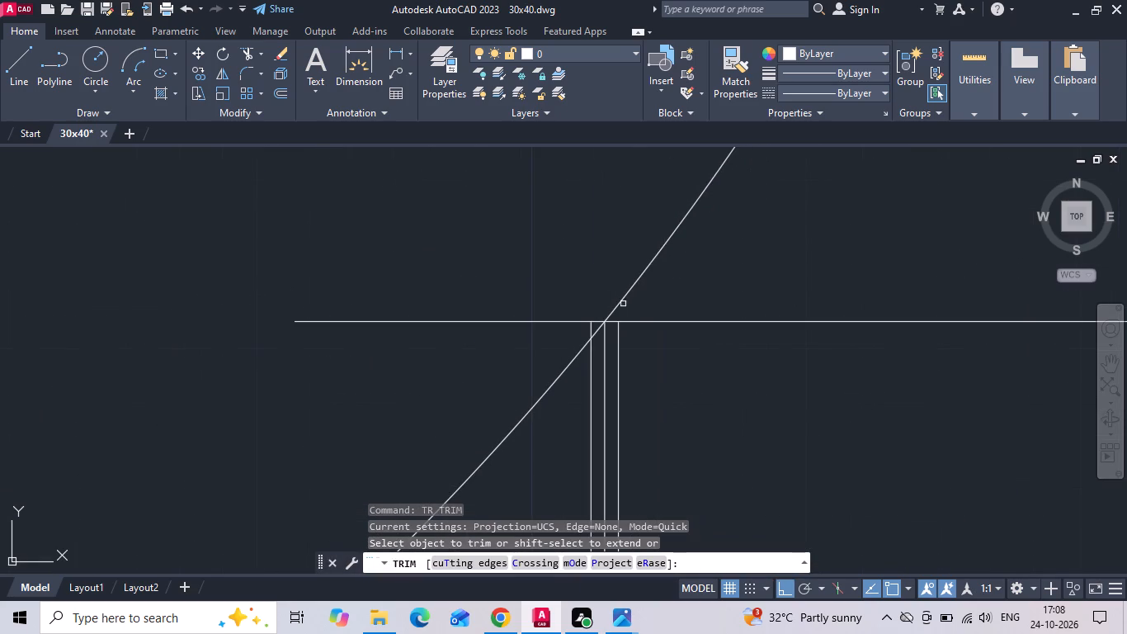
left_click(620, 305)
key("Escape")
Stretch the gate arc's upper end from the centre line to the upper end of the left flanking line.
left_click(580, 357)
left_click(565, 352)
scroll(579, 338, "up", 2)
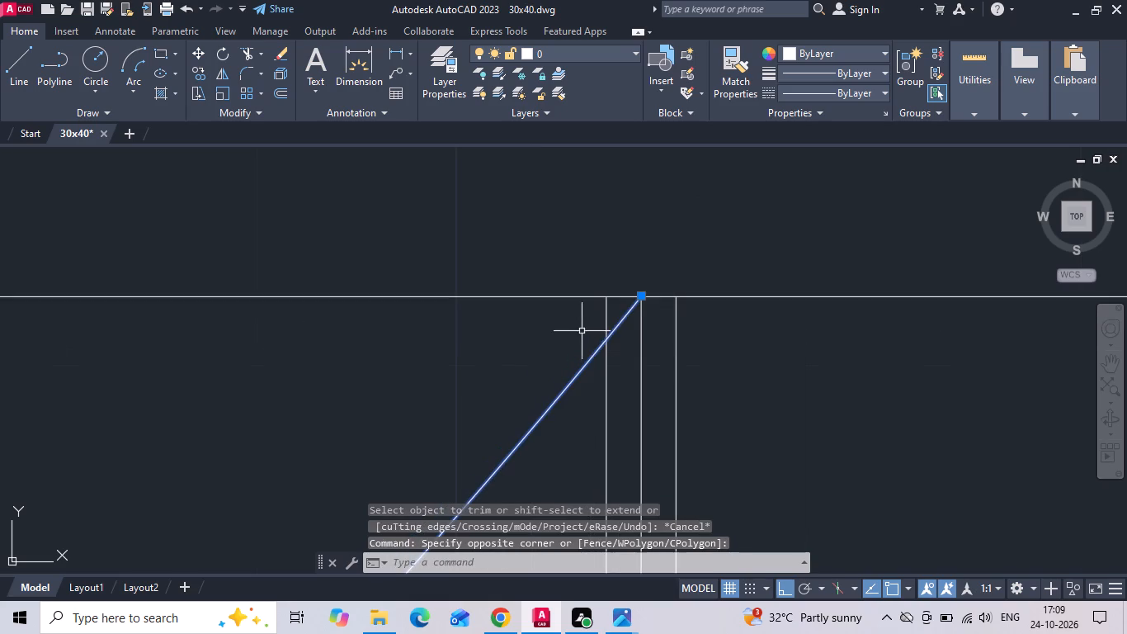
left_click(640, 294)
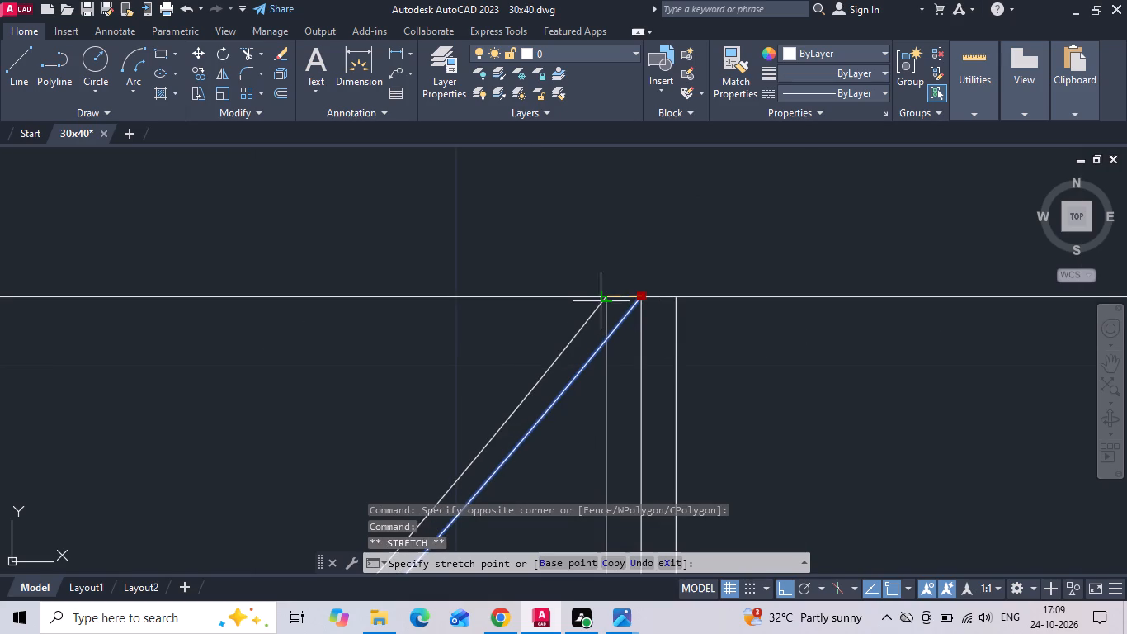
left_click(609, 294)
scroll(699, 252, "down", 7)
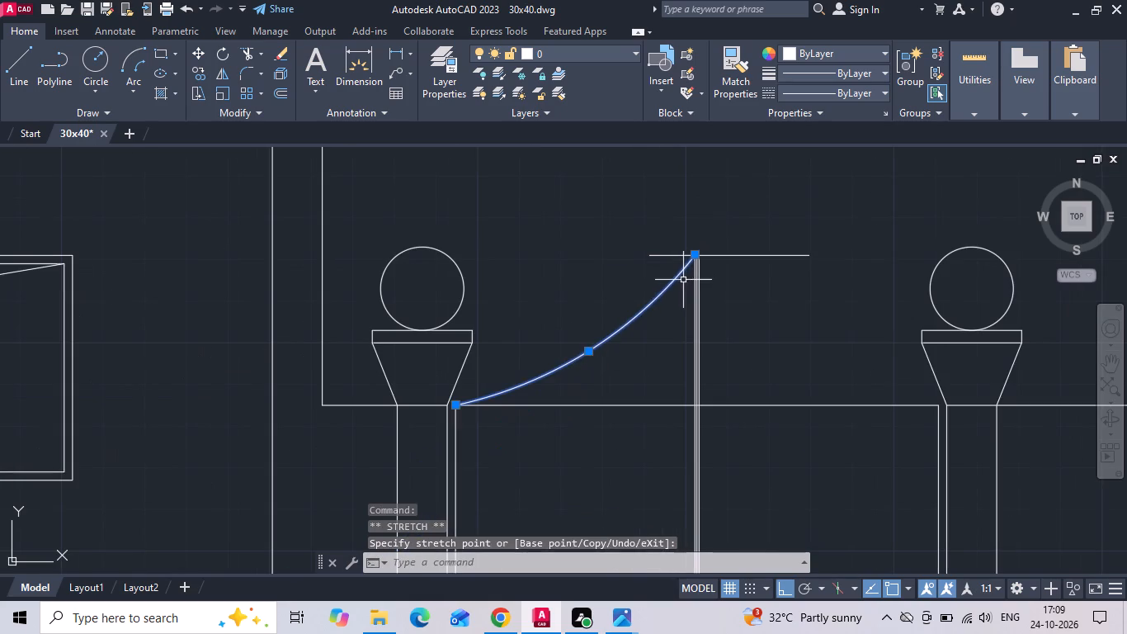
key("Escape")
Mirror the gate arc about the vertical centre line onto the right gate leaf, keeping the source arc.
left_click_drag(667, 351, 630, 333)
left_click(608, 316)
type("MI")
key("space")
scroll(682, 273, "up", 4)
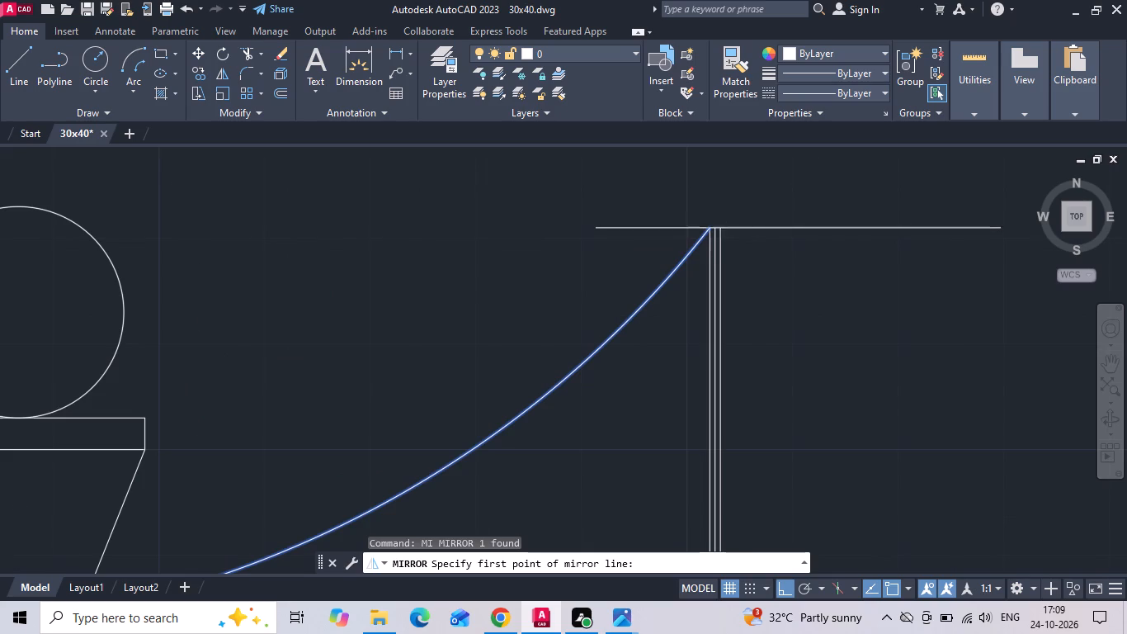
scroll(715, 225, "up", 1)
left_click(708, 237)
scroll(654, 282, "down", 3)
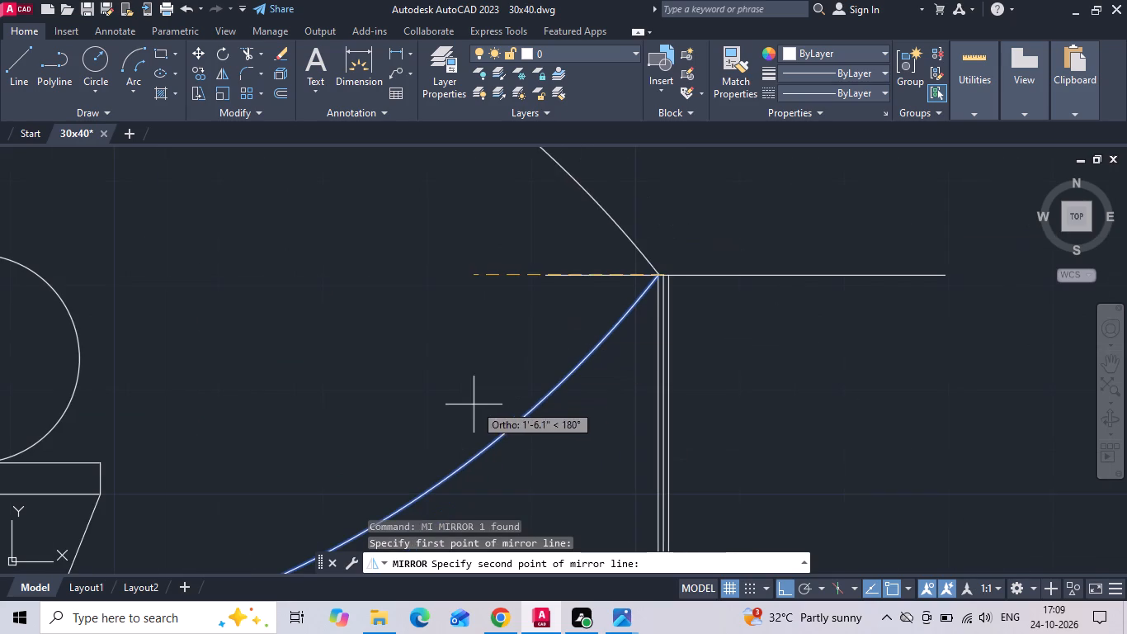
left_click(740, 394)
type("N")
key("space")
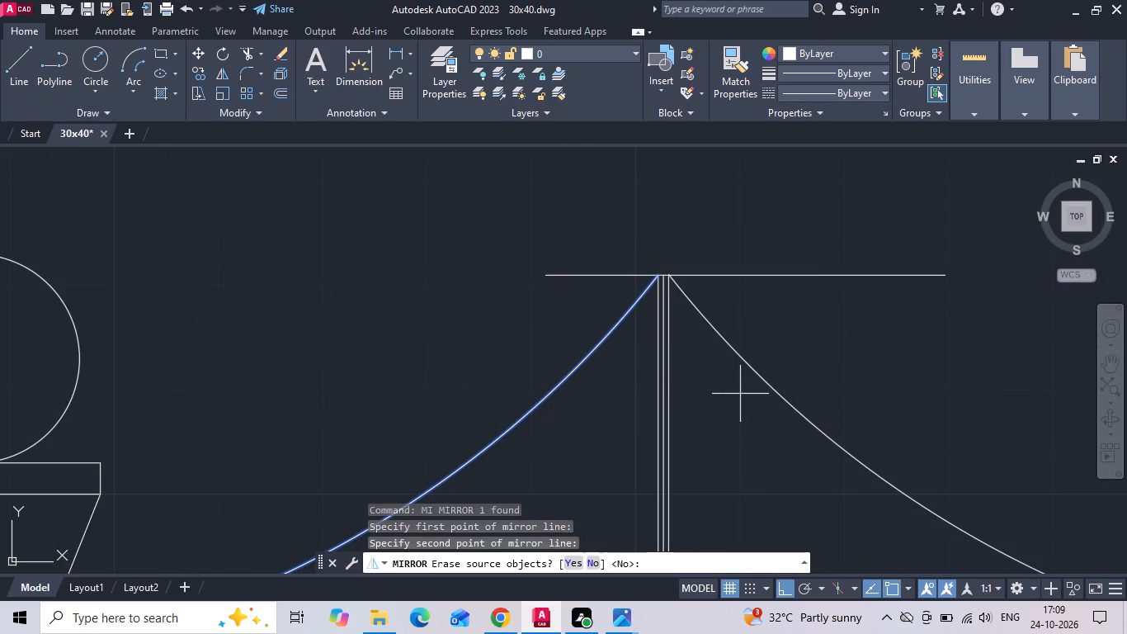
Erase the short horizontal line at the gate's peak and the vertical centre line between the two flanking lines.
scroll(658, 309, "down", 3)
scroll(741, 296, "down", 3)
scroll(762, 239, "up", 2)
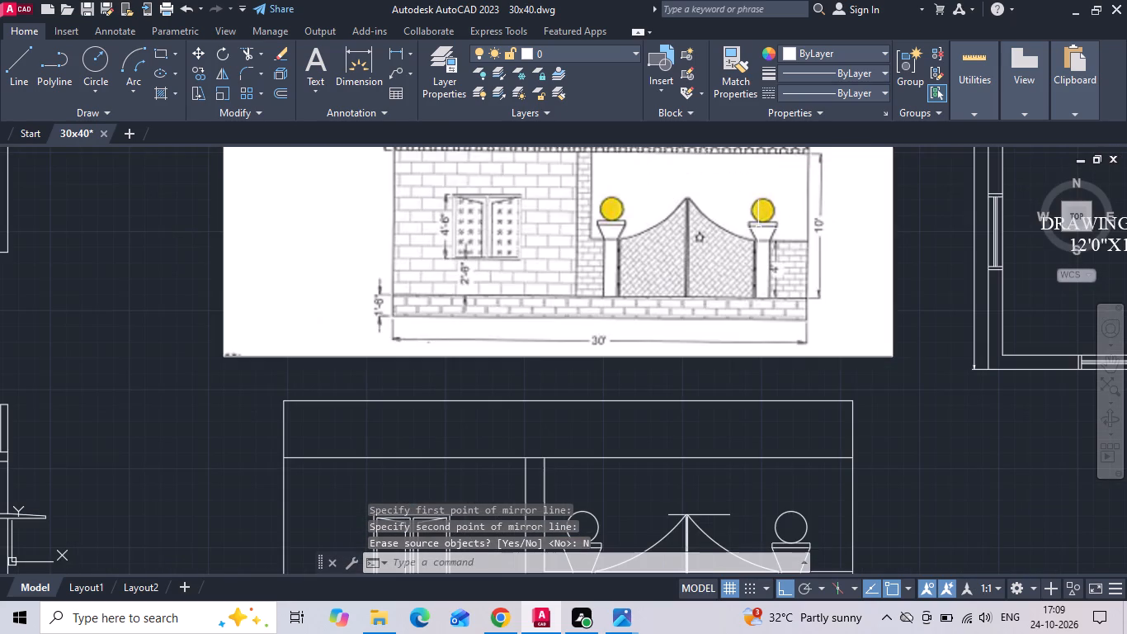
scroll(582, 226, "down", 1)
scroll(625, 428, "up", 2)
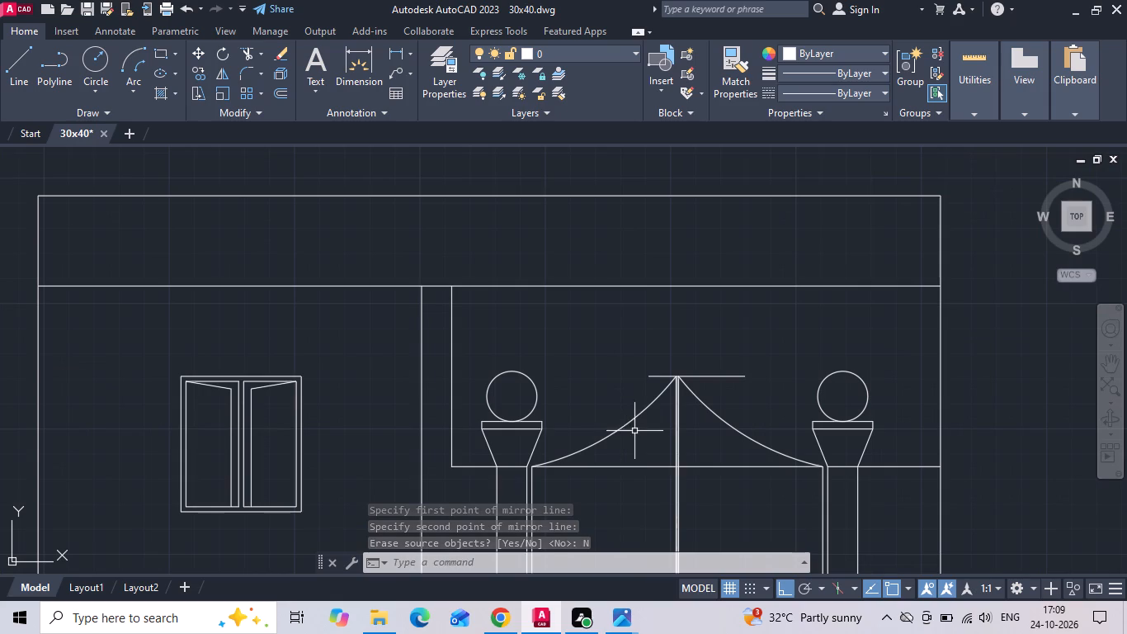
scroll(743, 399, "up", 1)
left_click_drag(729, 386, 700, 348)
left_click(676, 315)
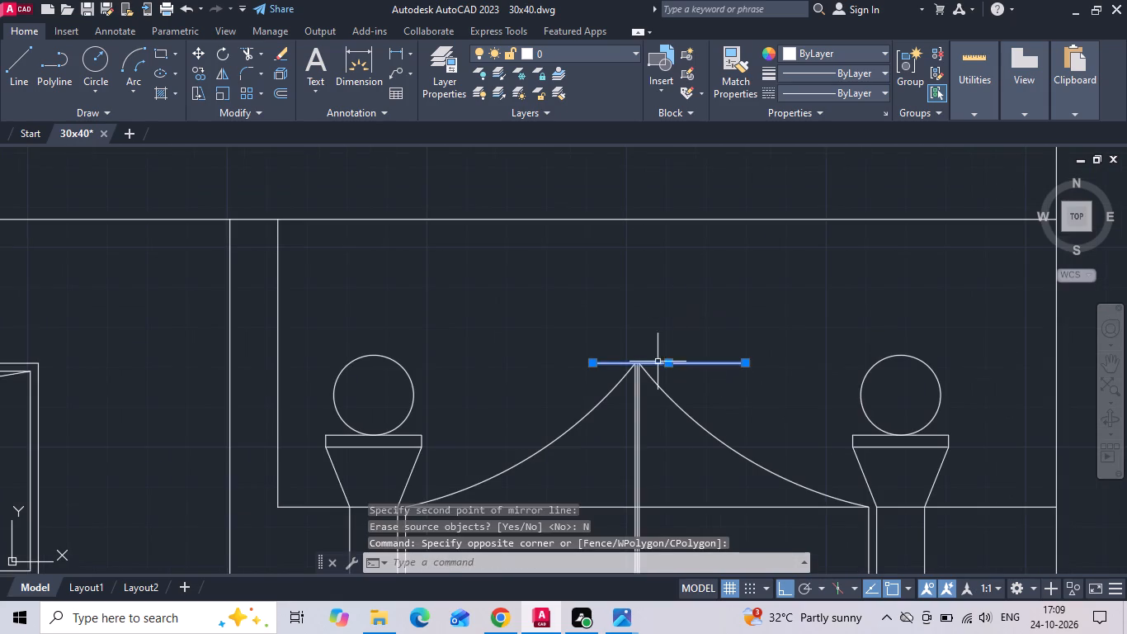
scroll(639, 386, "up", 3)
left_click(625, 360)
key("Delete")
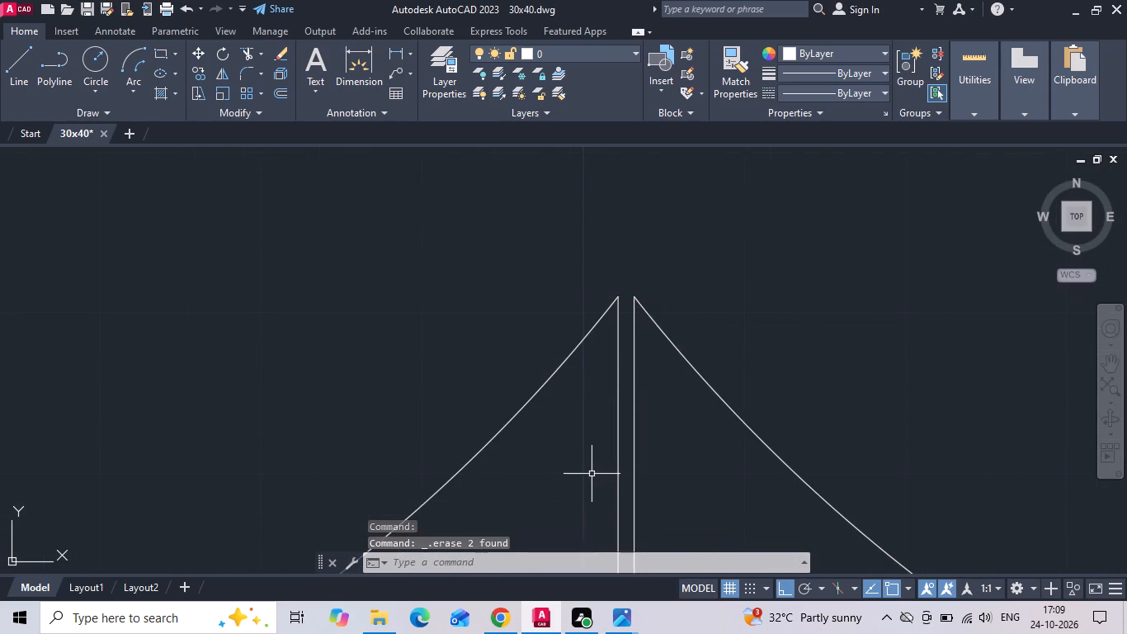
Erase the horizontal line spanning the gate opening between the lower ends of the two arcs.
scroll(517, 316, "down", 3)
scroll(611, 258, "down", 1)
left_click_drag(611, 364, 610, 396)
left_click(604, 412)
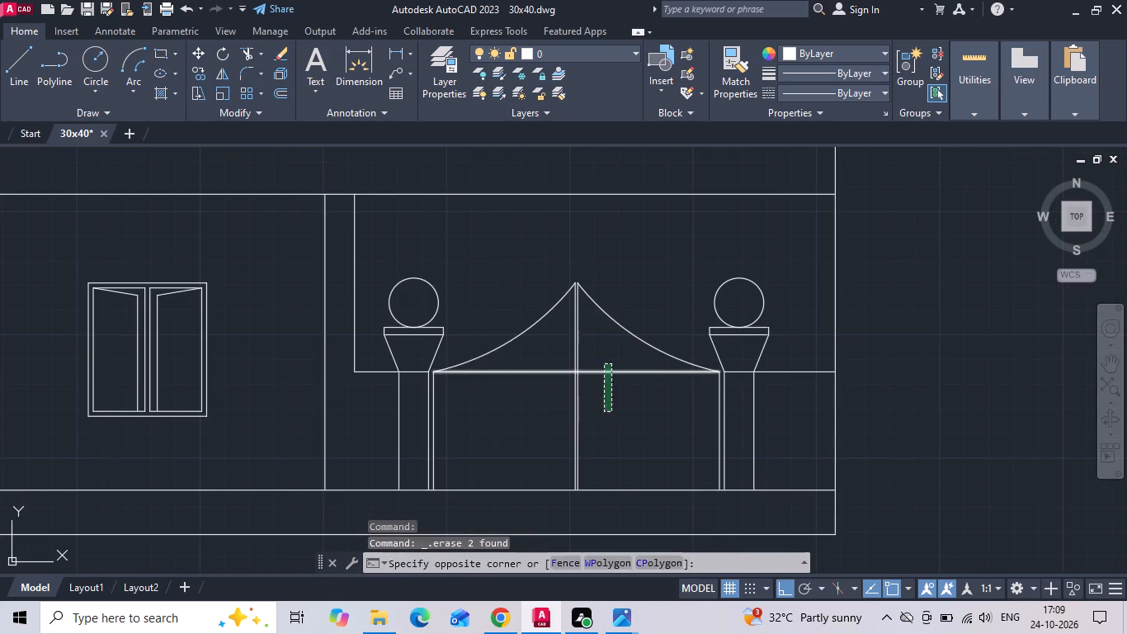
key("Delete")
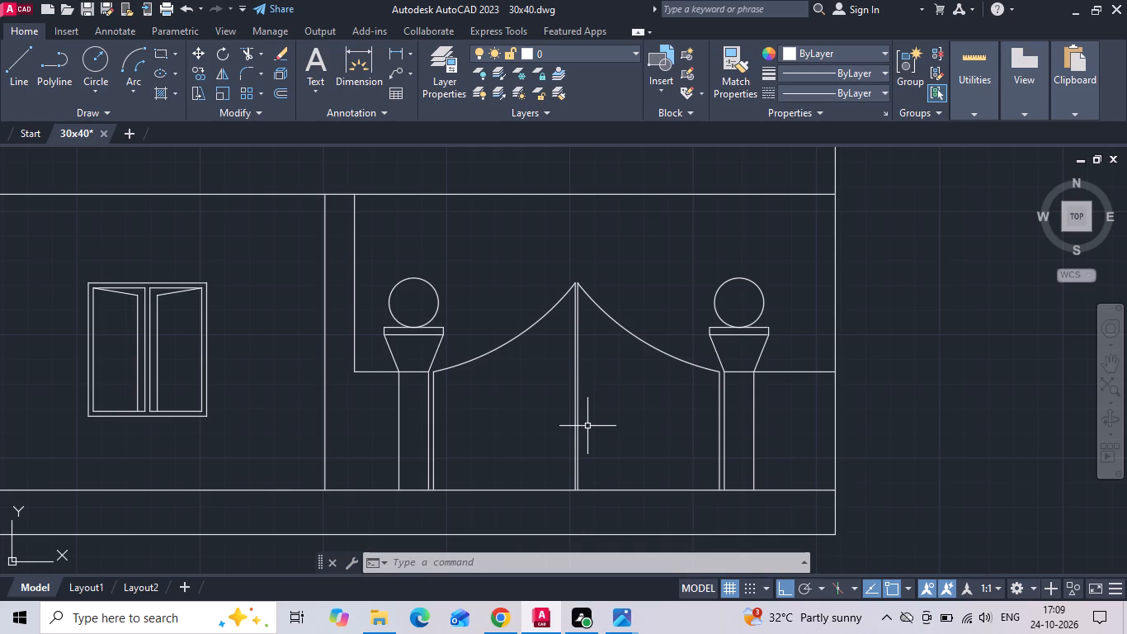
double_click(554, 468)
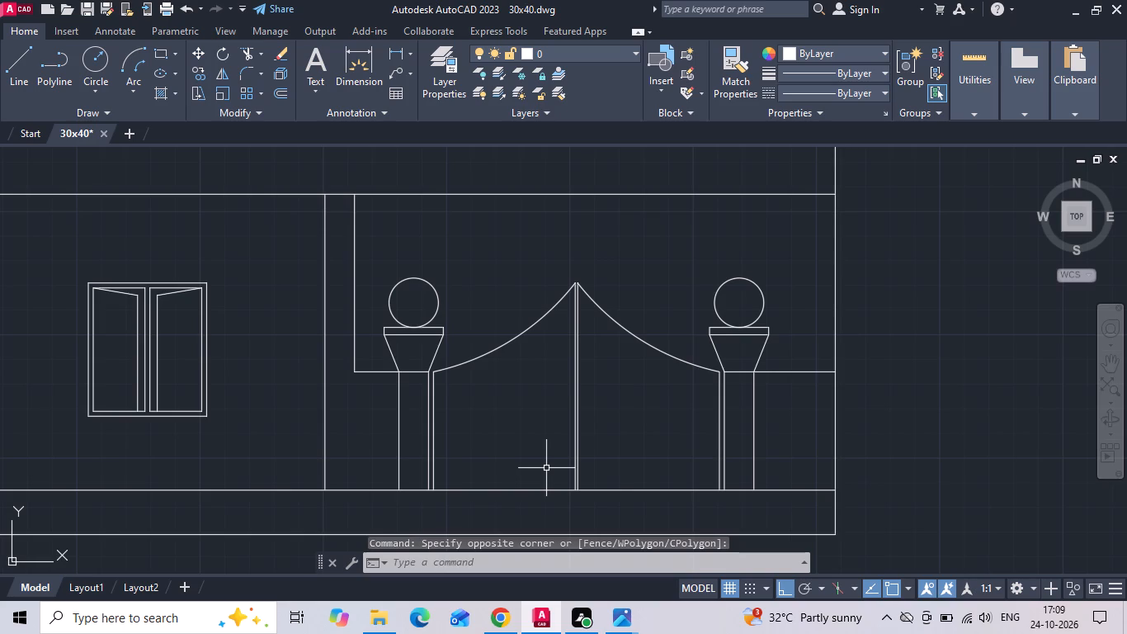
Offset the horizontal line atop the left pillar's shaft downward three times in succession at 12 inch spacing.
scroll(390, 438, "up", 2)
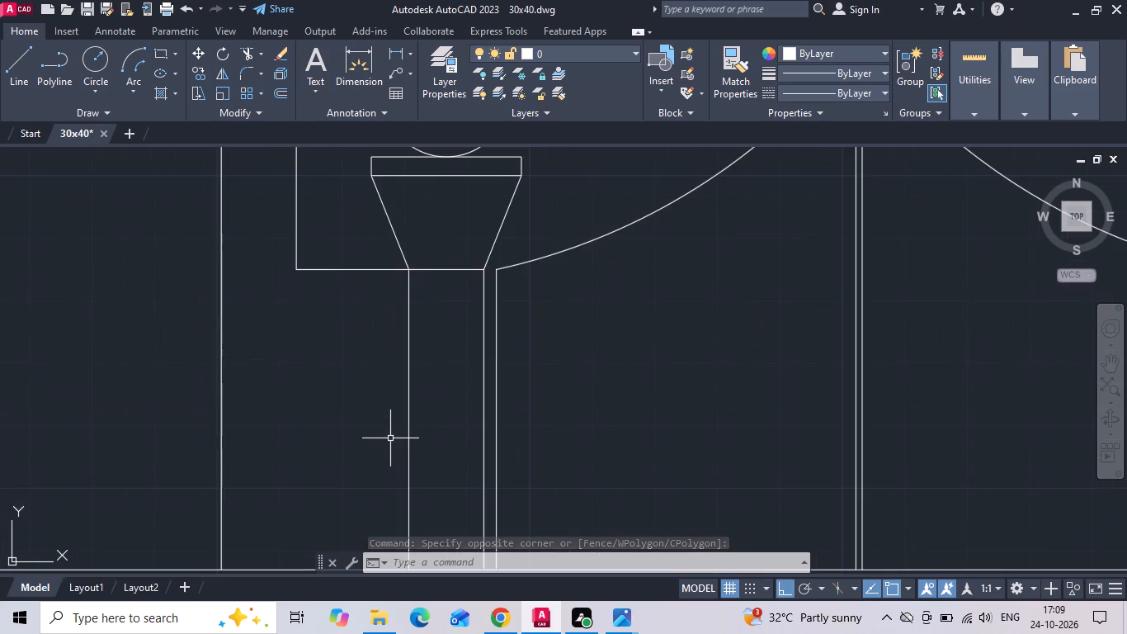
middle_click_drag(396, 423, 427, 323)
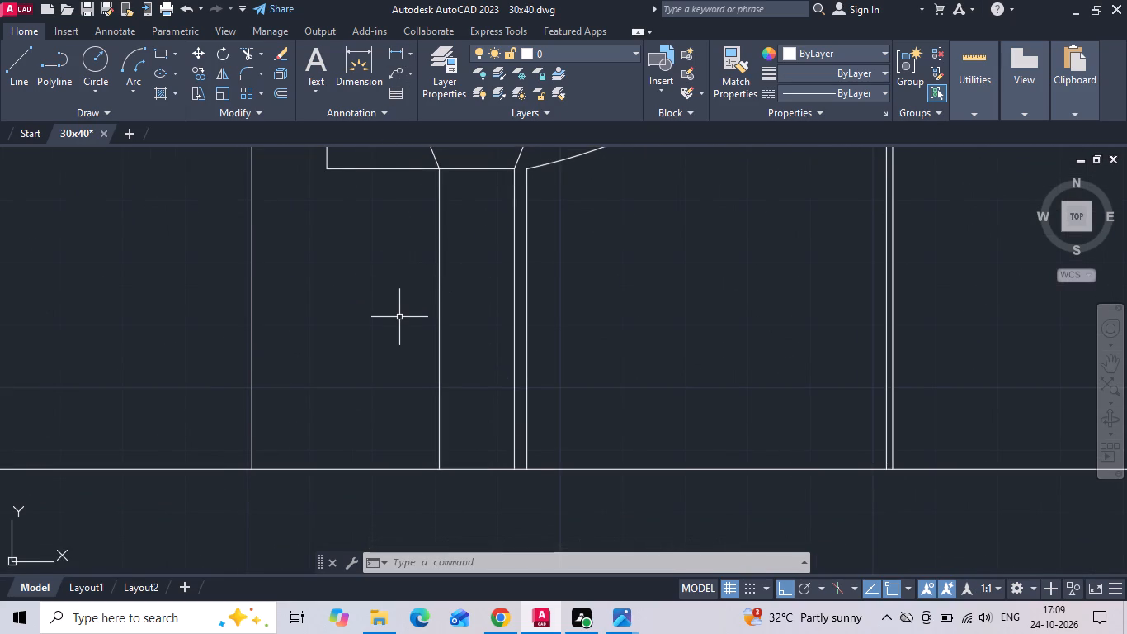
type("O 1")
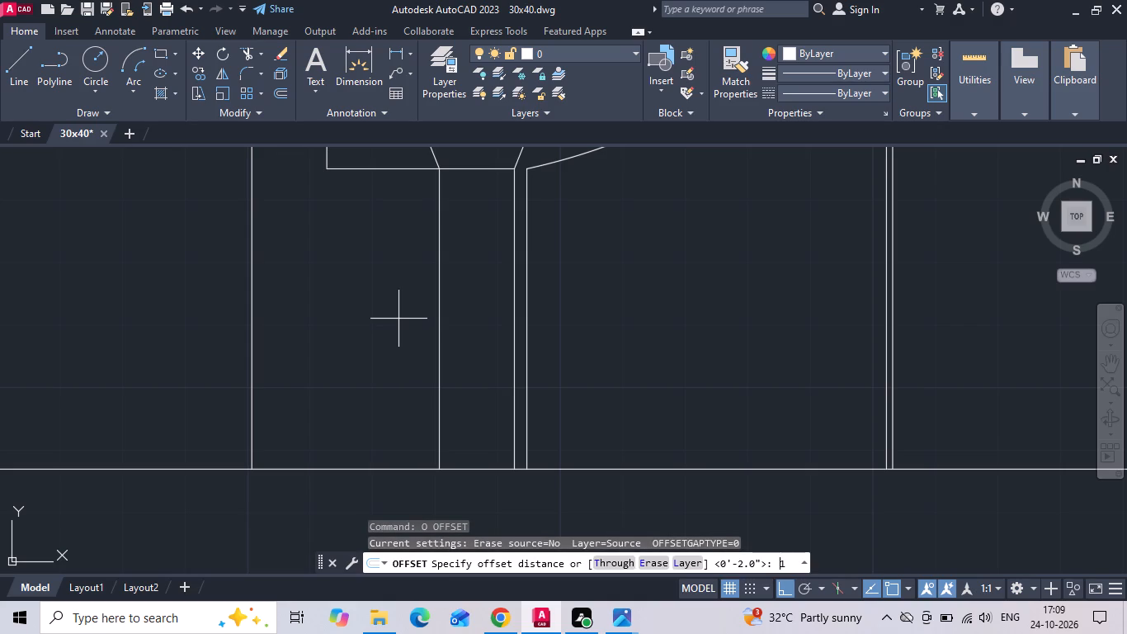
type("2")
key("space")
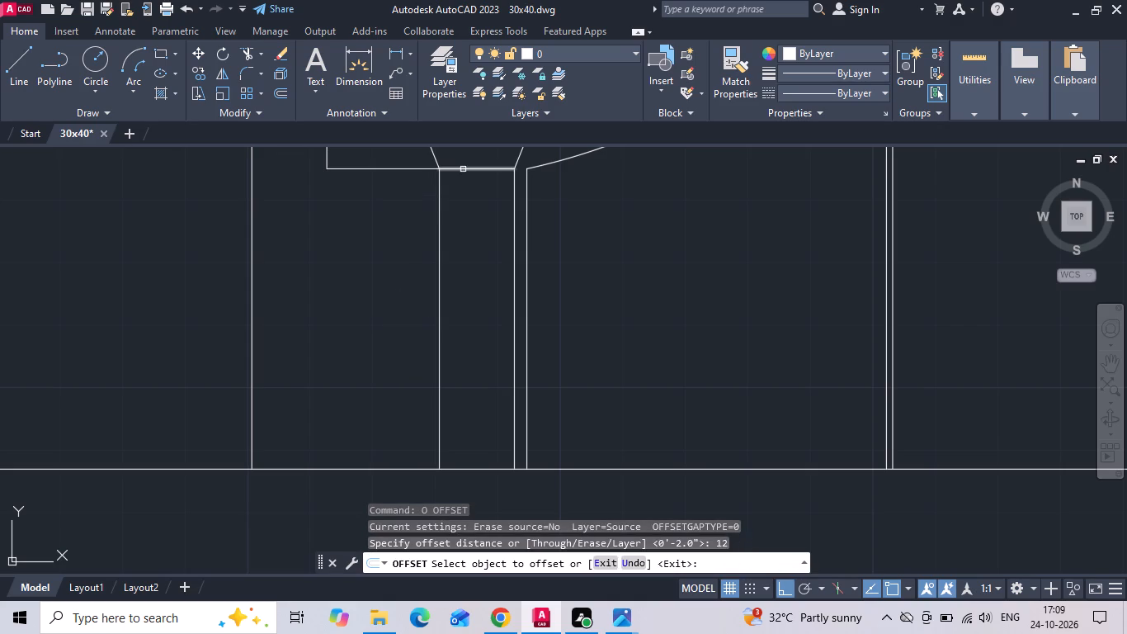
left_click_drag(463, 169, 469, 181)
left_click(448, 405)
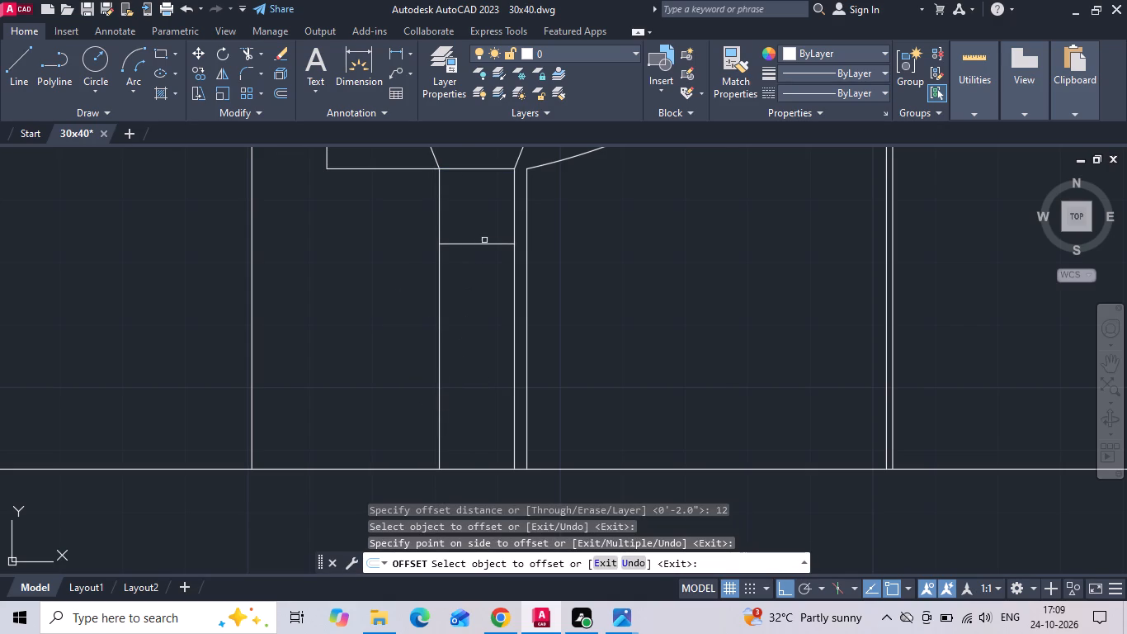
left_click_drag(482, 244, 483, 288)
left_click(449, 412)
left_click_drag(480, 319, 483, 346)
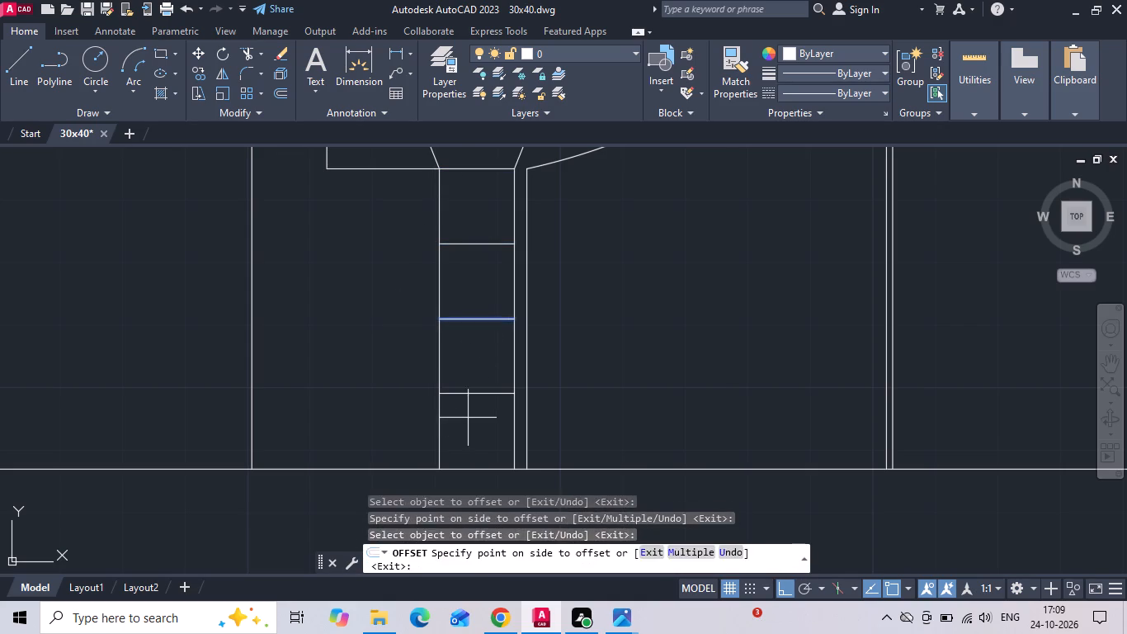
left_click(467, 419)
key("Escape")
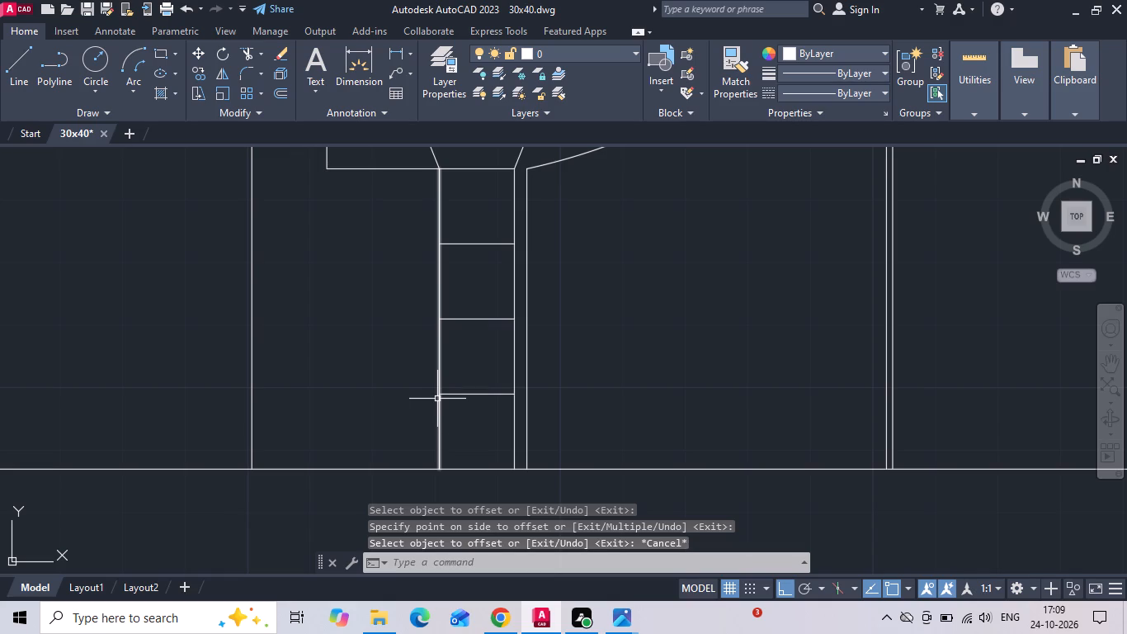
Offset the upper and lower of the three new pillar lines by 0.5 inch to both sides.
type("O")
key("space")
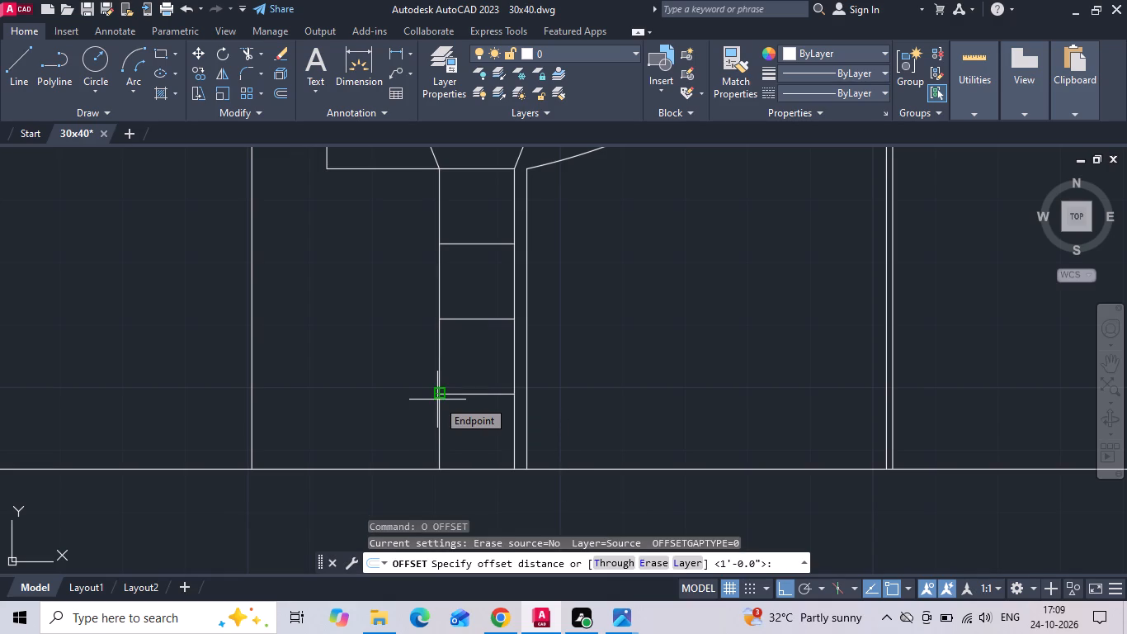
key("period")
key("5")
key("space")
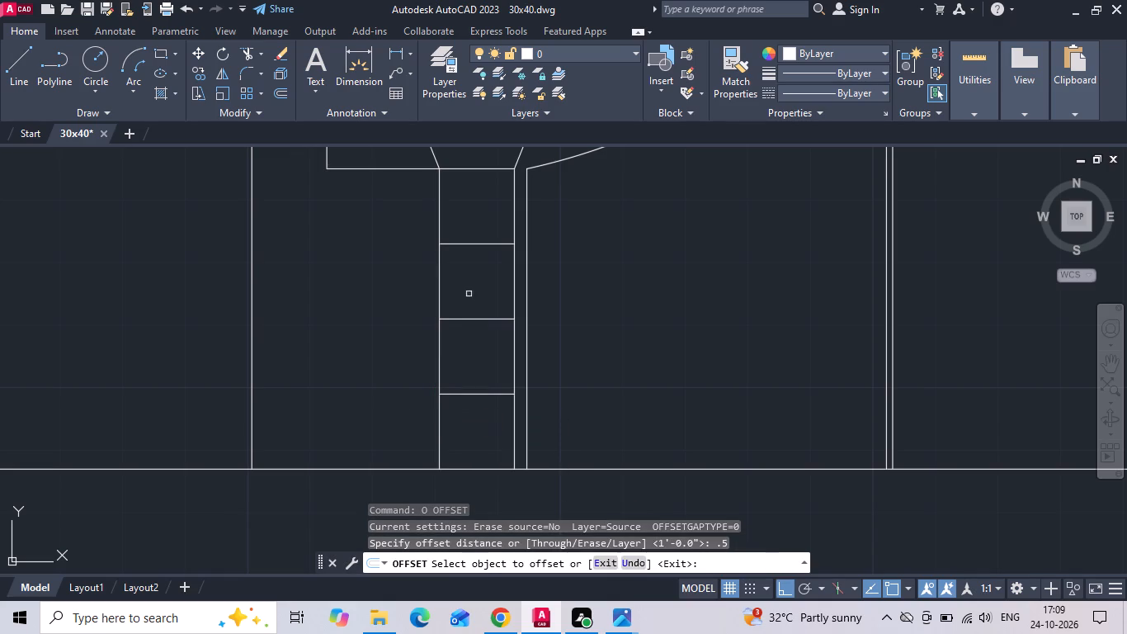
left_click(476, 240)
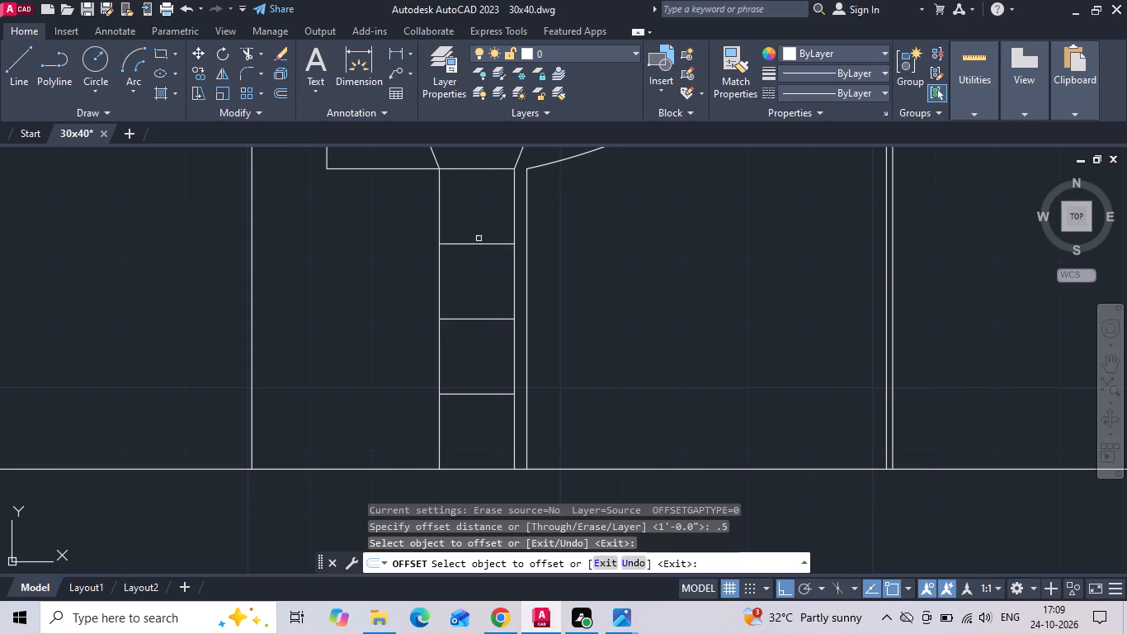
left_click_drag(477, 243, 479, 232)
left_click(482, 214)
left_click_drag(483, 244, 482, 269)
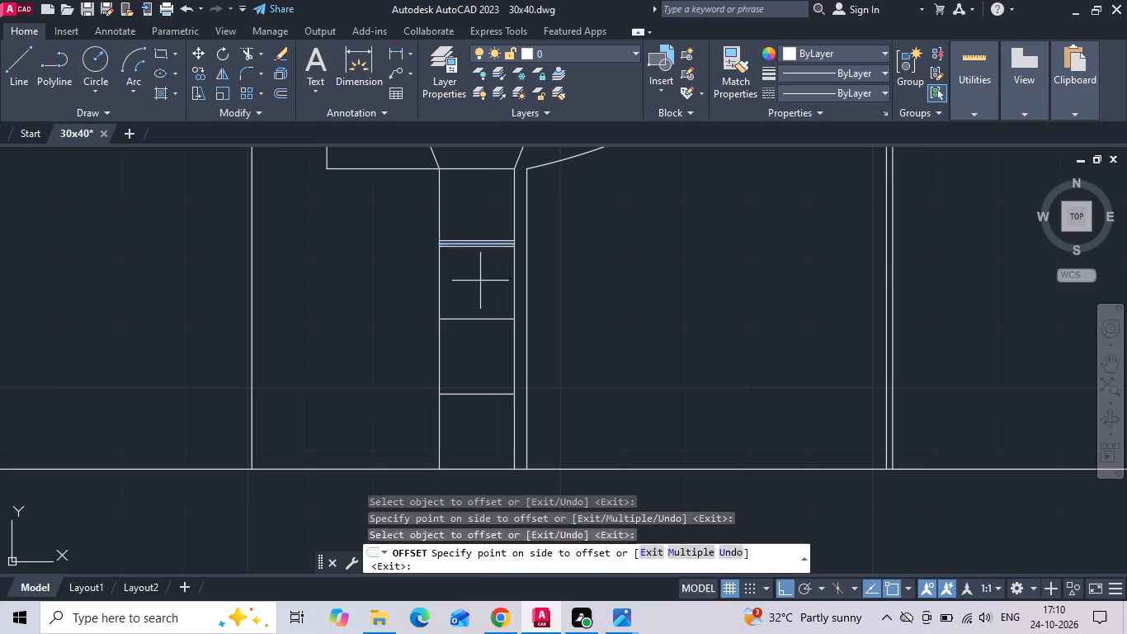
left_click(479, 282)
left_click_drag(481, 395, 487, 368)
left_click(491, 344)
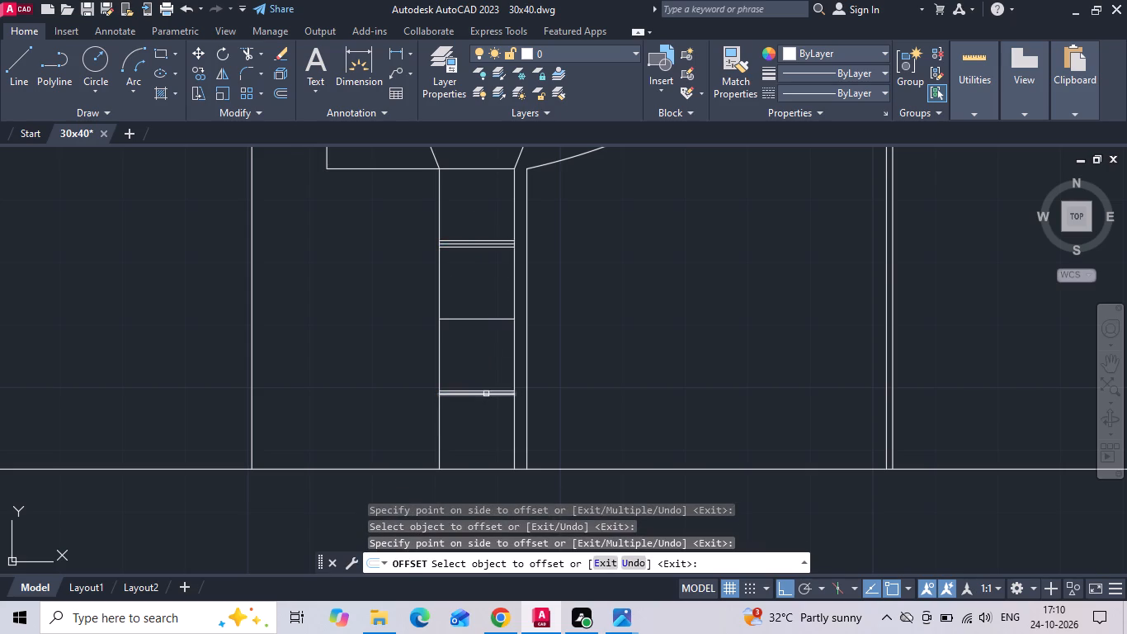
left_click_drag(486, 394, 482, 428)
left_click(479, 433)
key("Escape")
Extend the four 0.5 inch offset lines from the left pillar's edge to the gate's left edge line.
type("EX")
key("space")
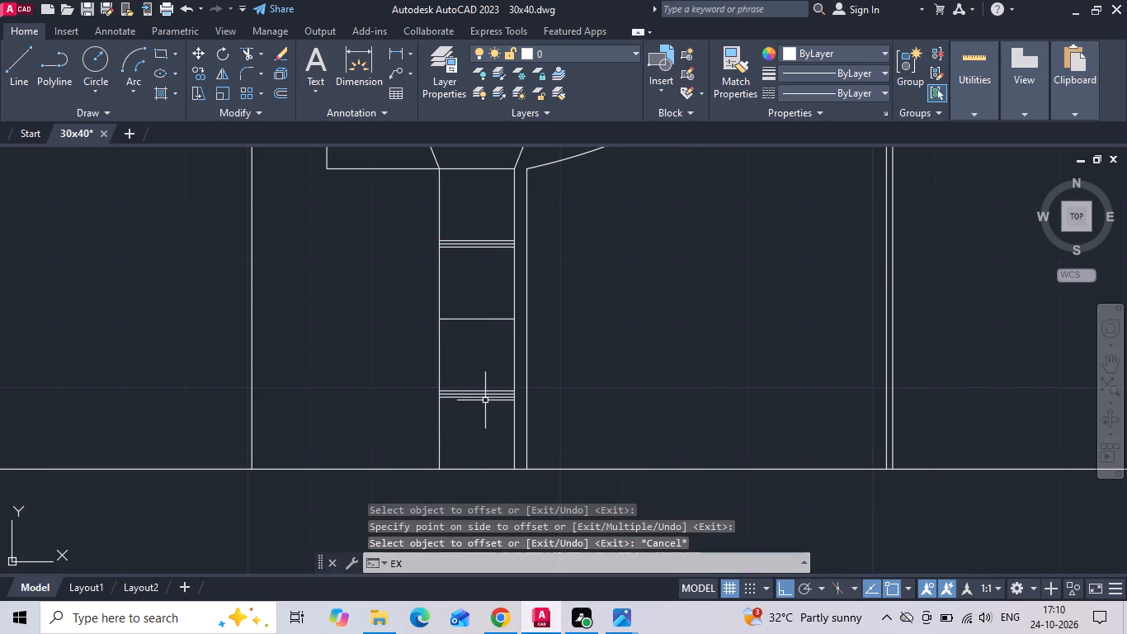
scroll(493, 386, "up", 1)
left_click(510, 394)
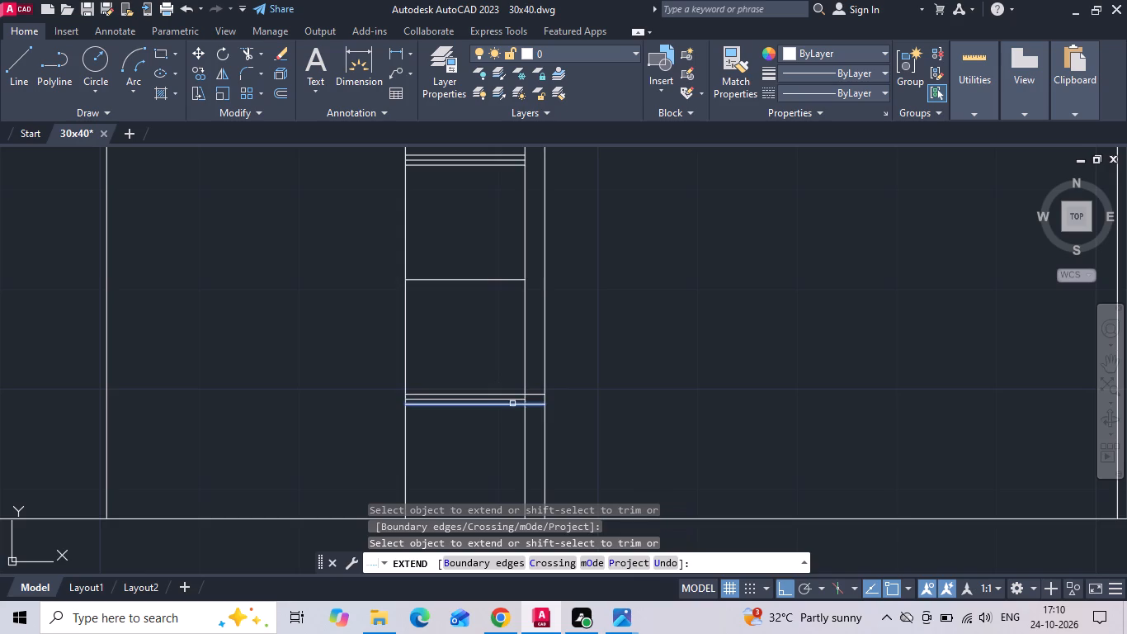
left_click(512, 404)
middle_click_drag(493, 345, 476, 427)
scroll(476, 427, "up", 1)
scroll(500, 363, "down", 2)
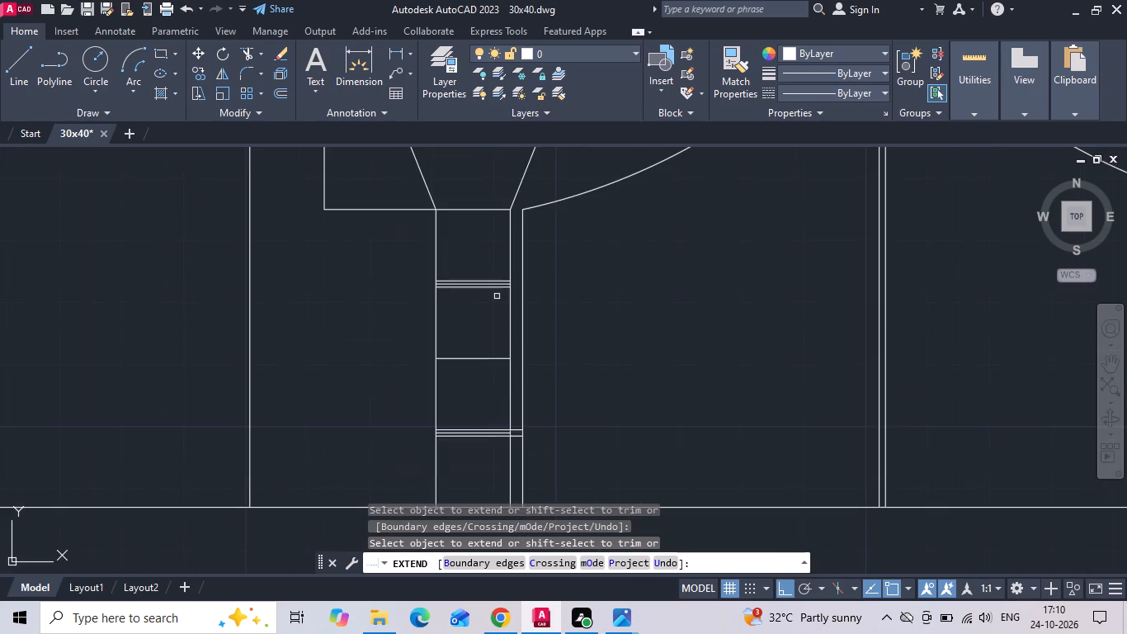
scroll(497, 291, "up", 2)
left_click(499, 266)
left_click(502, 285)
key("Escape")
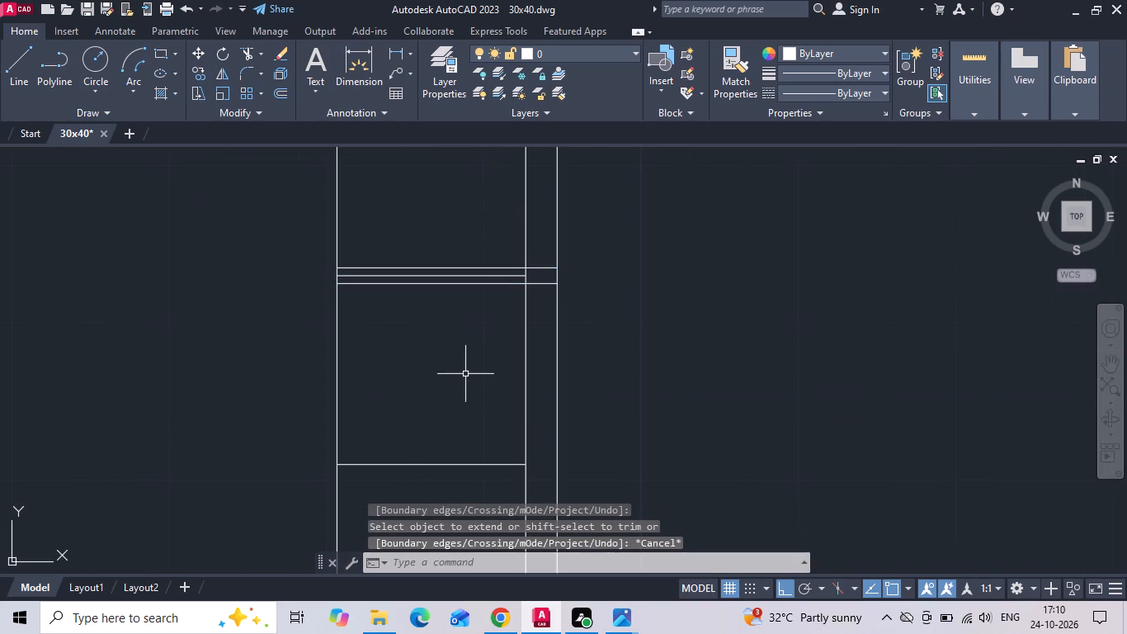
Trim away all horizontal lines inside the left pillar's shaft, leaving two hinge pieces between pillar and gate.
key("t")
key("r")
key("space")
key("space")
scroll(446, 277, "down", 1)
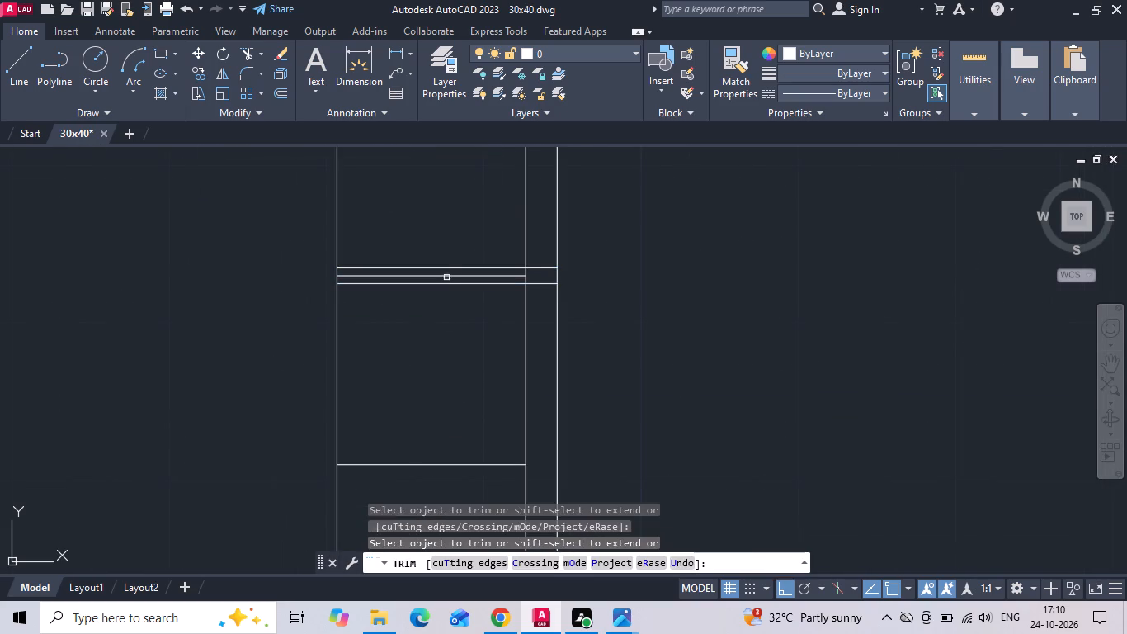
scroll(446, 276, "down", 1)
left_click_drag(453, 259, 438, 455)
key("Escape")
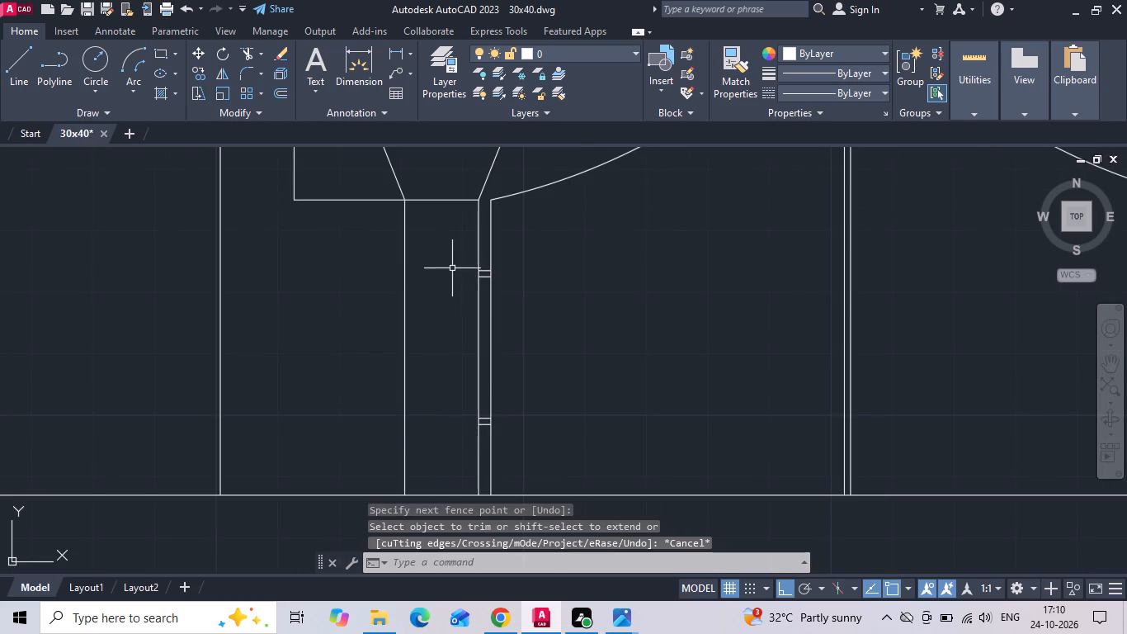
Mirror the four left hinge lines about a vertical line through the right gate leaf, keeping the source lines.
left_click_drag(450, 263, 478, 336)
left_click(576, 434)
scroll(397, 386, "down", 1)
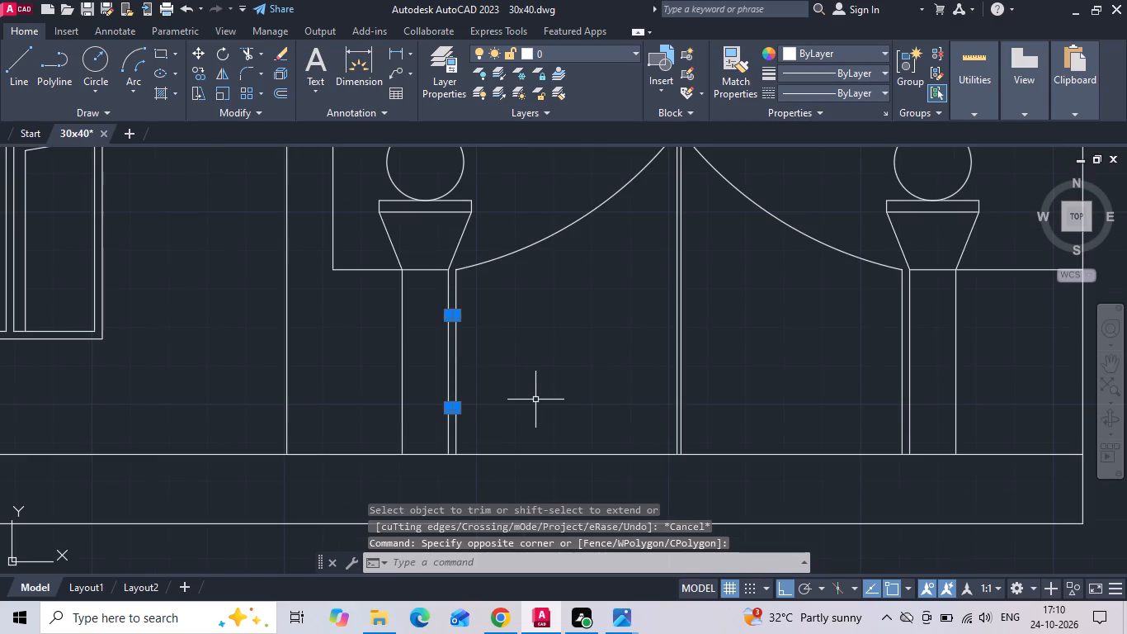
key("m")
key("i")
key("space")
scroll(653, 479, "up", 3)
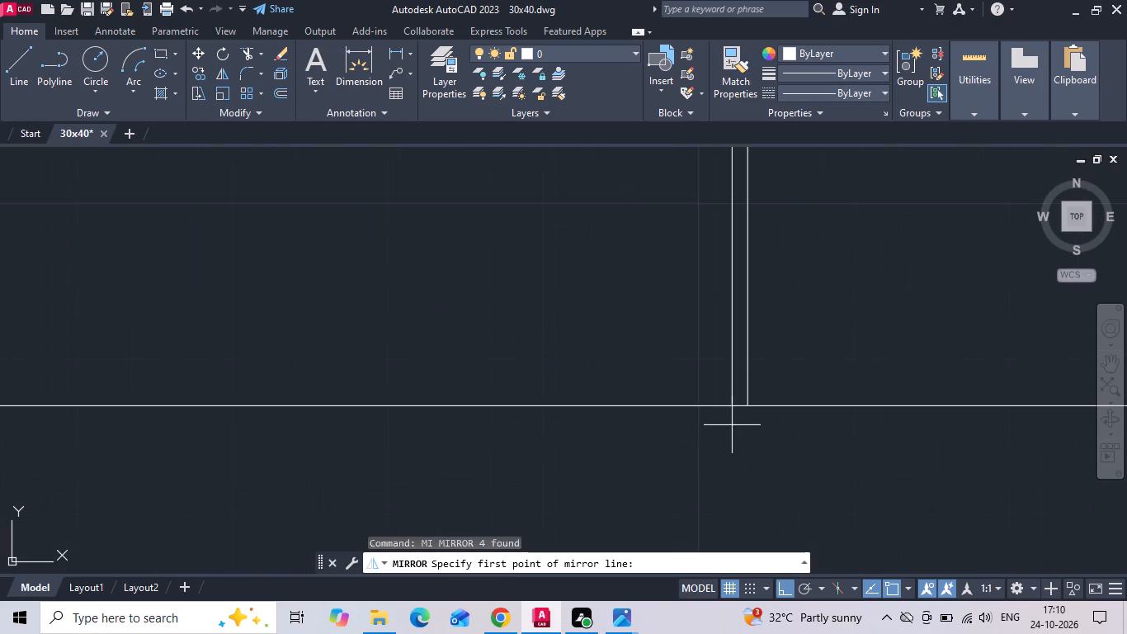
scroll(738, 405, "up", 2)
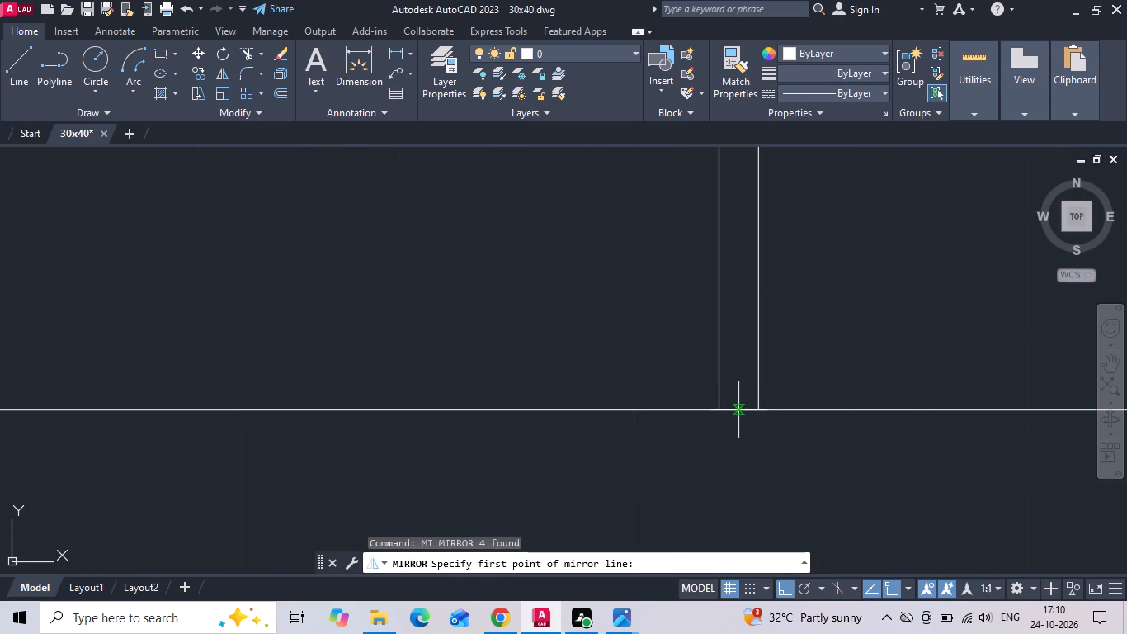
scroll(673, 434, "down", 5)
scroll(564, 448, "down", 1)
left_click_drag(692, 364, 688, 386)
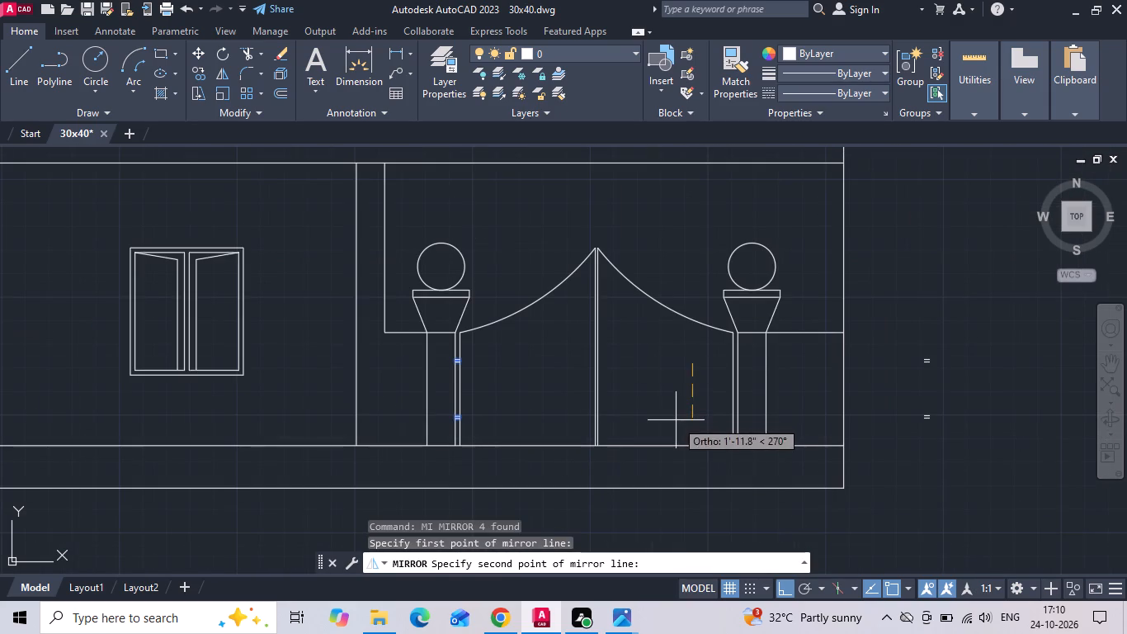
left_click(676, 420)
type("N")
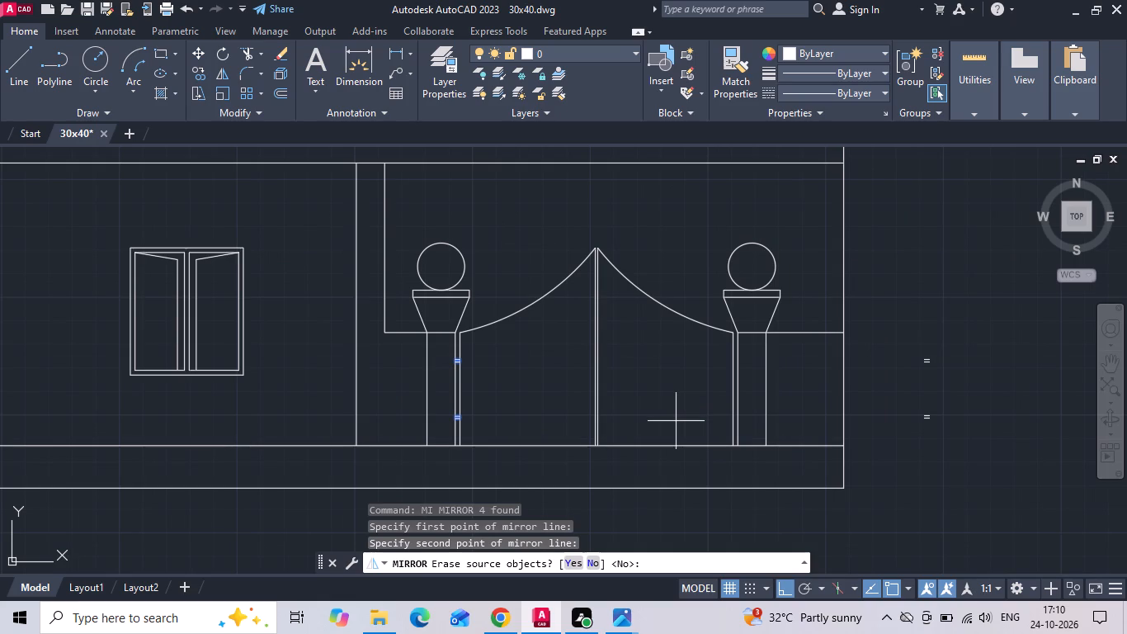
key("space")
Move the mirrored hinge lines horizontally into the gap between the gate's right edge and the right pillar.
left_click_drag(901, 331, 932, 427)
left_click(960, 459)
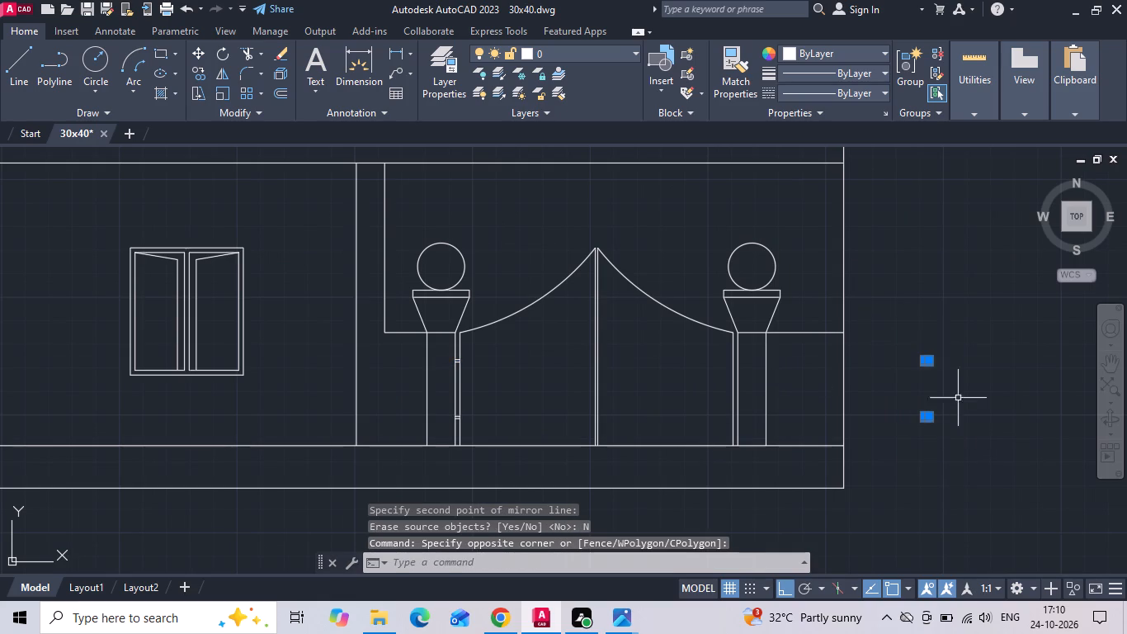
right_click(930, 305)
left_click(956, 329)
scroll(951, 334, "up", 2)
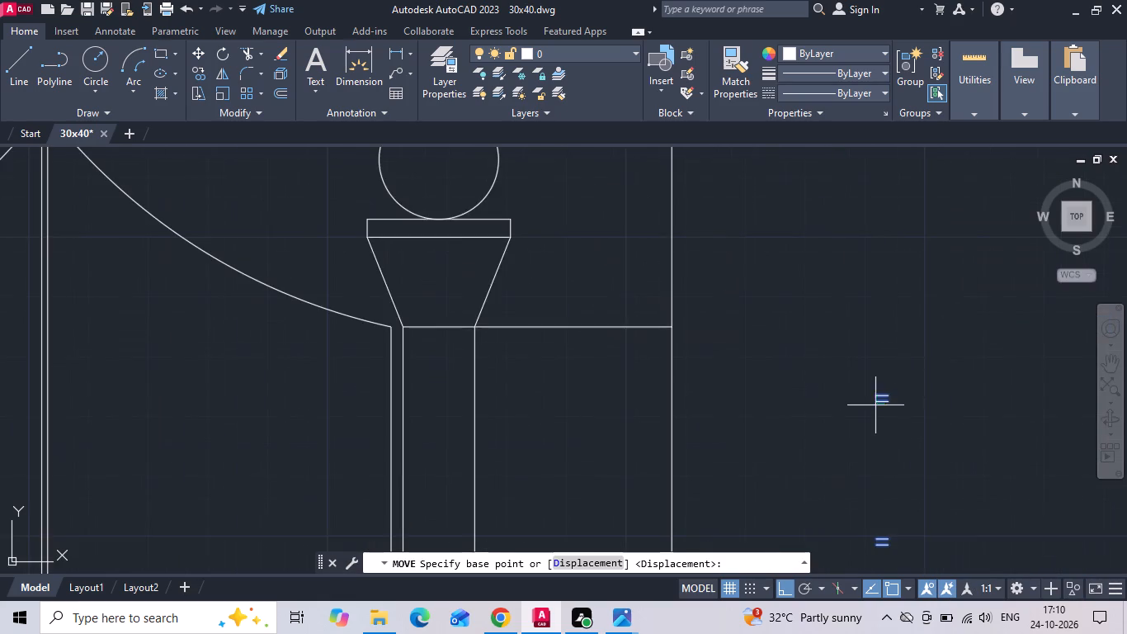
scroll(866, 409, "up", 1)
left_click(877, 385)
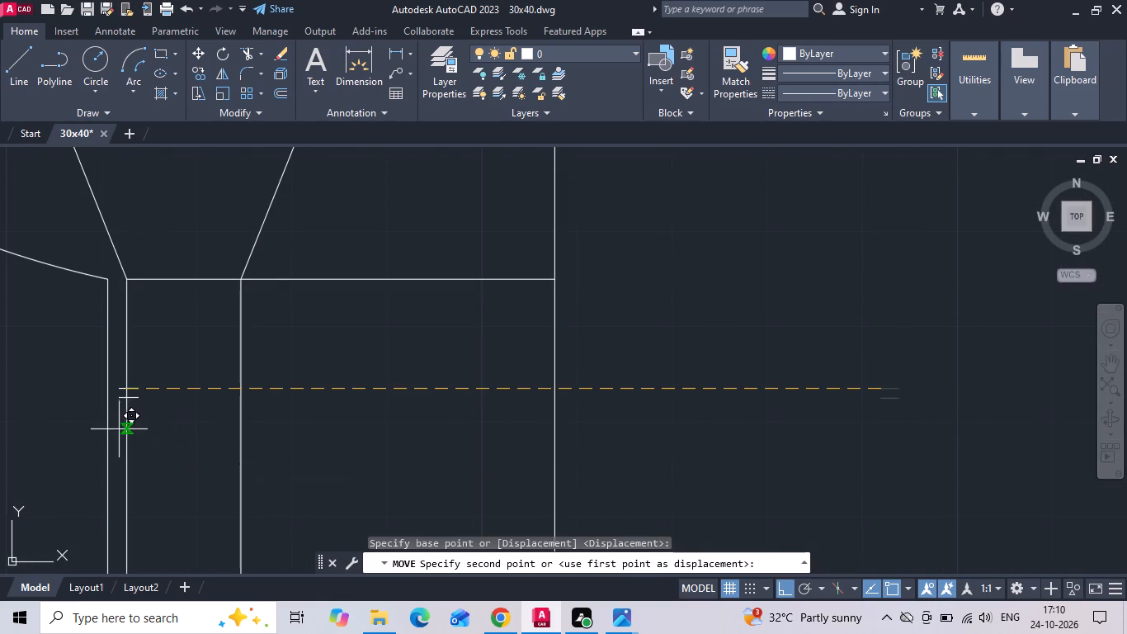
left_click(106, 393)
key("Escape")
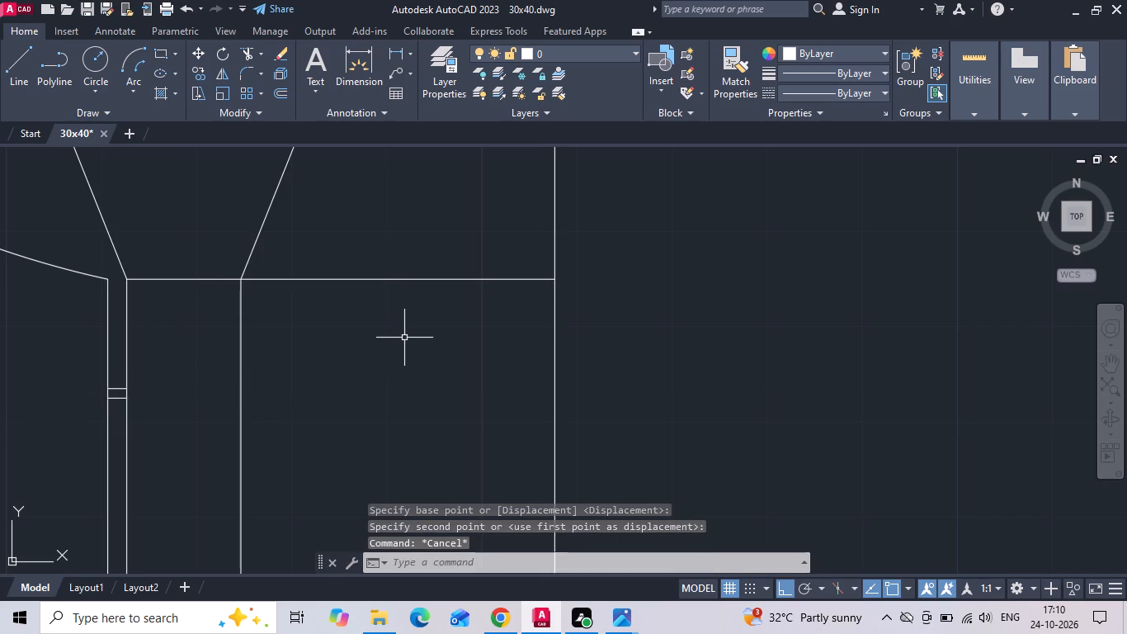
Save the drawing.
key("ctrl+s")
Draw a circle of 3 inch radius on the right gate leaf beside the centre, level with the arcs' lower ends.
scroll(527, 296, "down", 3)
middle_click_drag(243, 359, 273, 357)
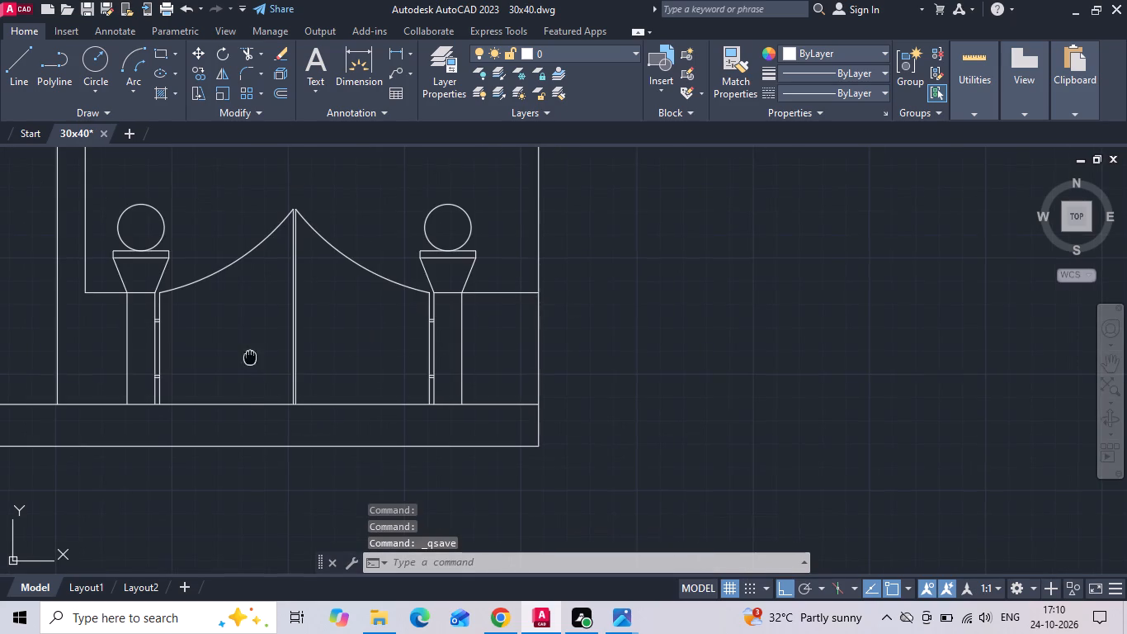
middle_click_drag(273, 357, 369, 353)
type("C")
key("space")
scroll(411, 272, "up", 1)
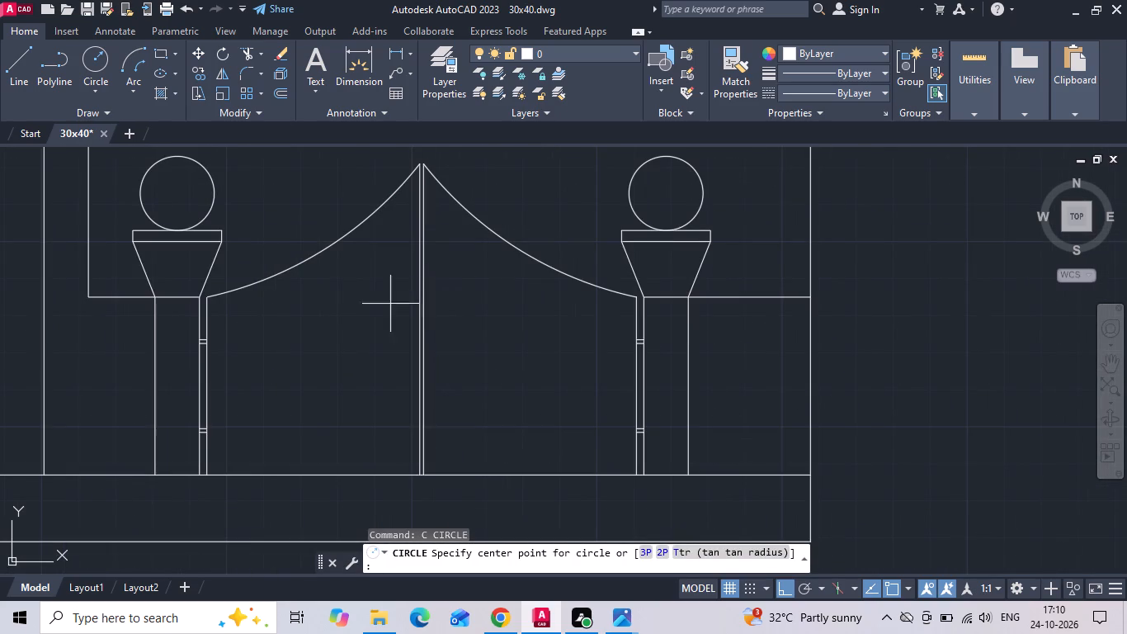
left_click(442, 296)
scroll(442, 300, "up", 2)
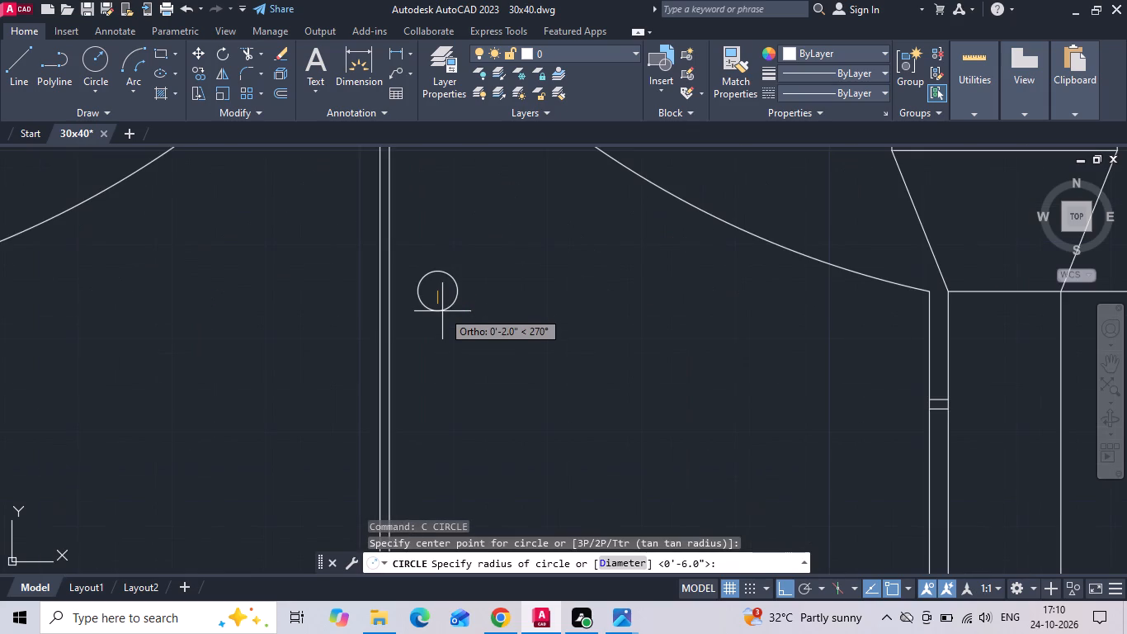
key("3")
key("Return")
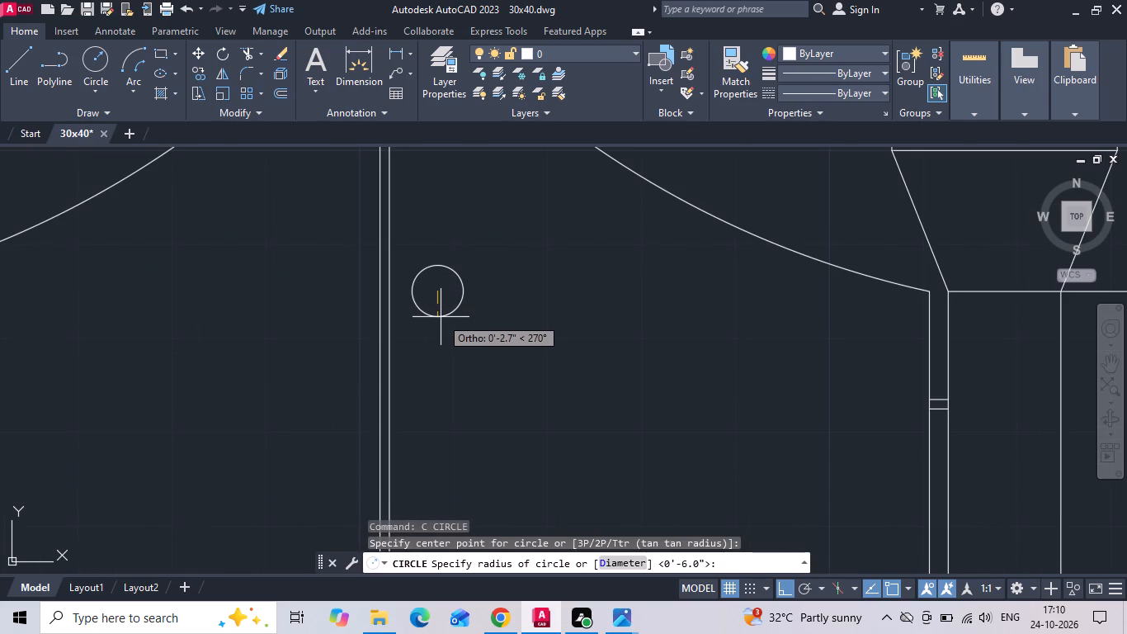
scroll(455, 358, "down", 2)
scroll(569, 367, "down", 1)
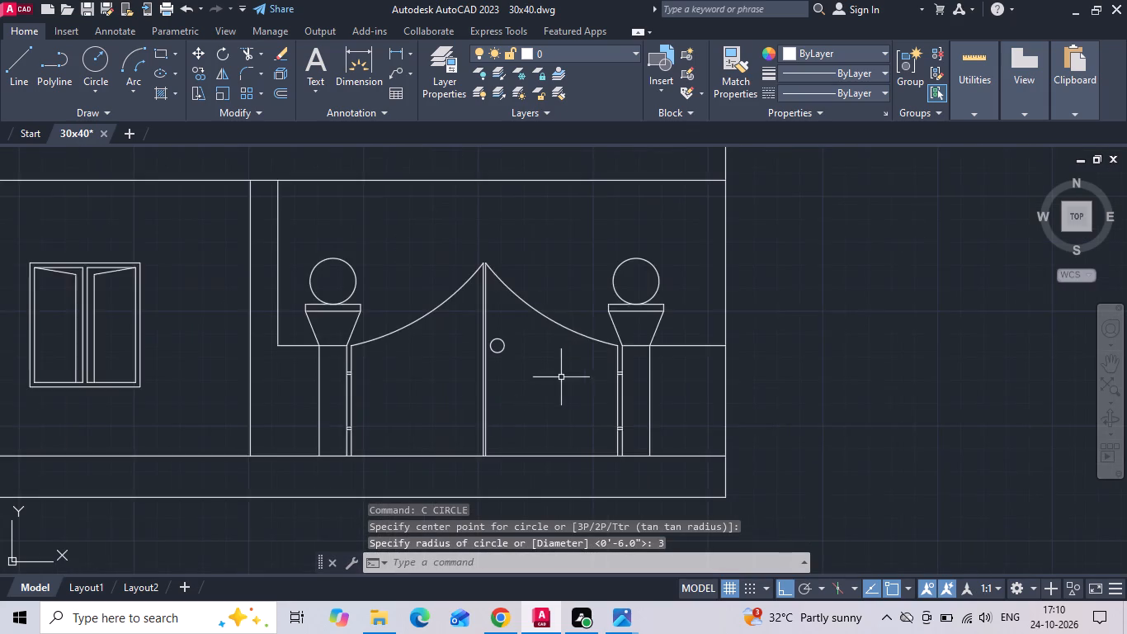
scroll(474, 380, "up", 2)
scroll(585, 337, "down", 3)
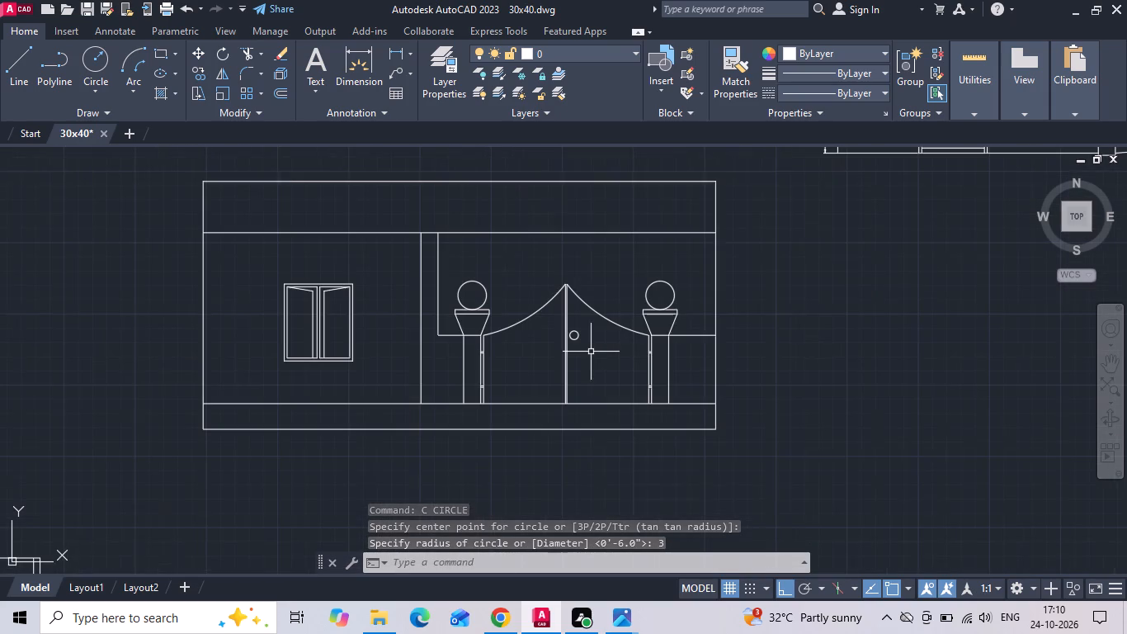
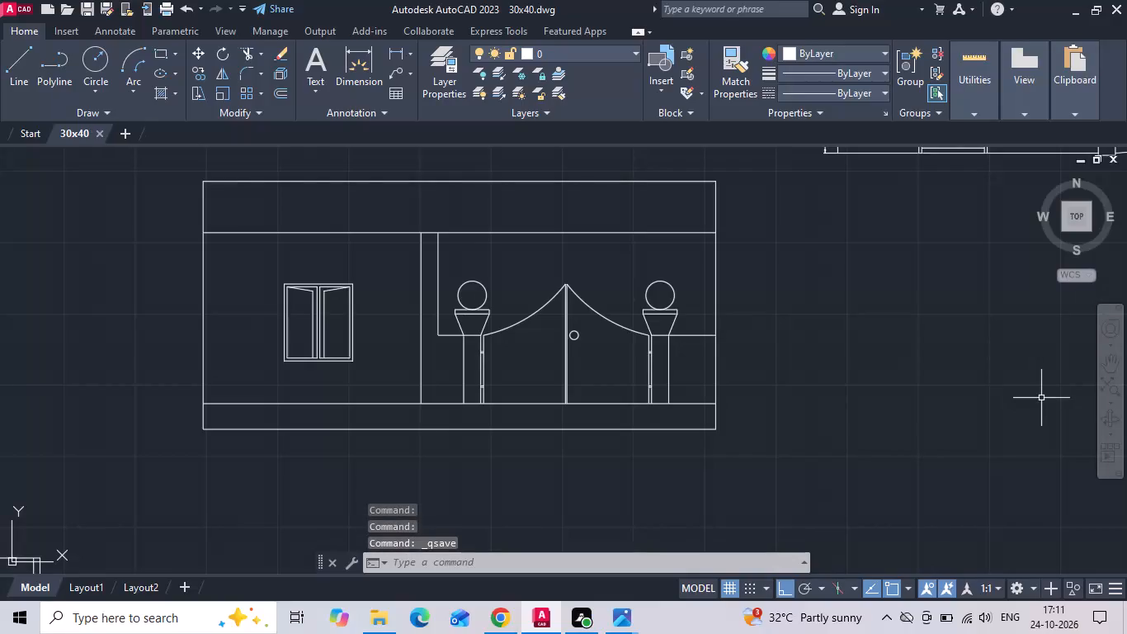
Save the drawing.
key("ctrl+s")
Hatch the parapet band along the top of the gate elevation, below the reference image, with the STARS pattern.
scroll(687, 384, "down", 2)
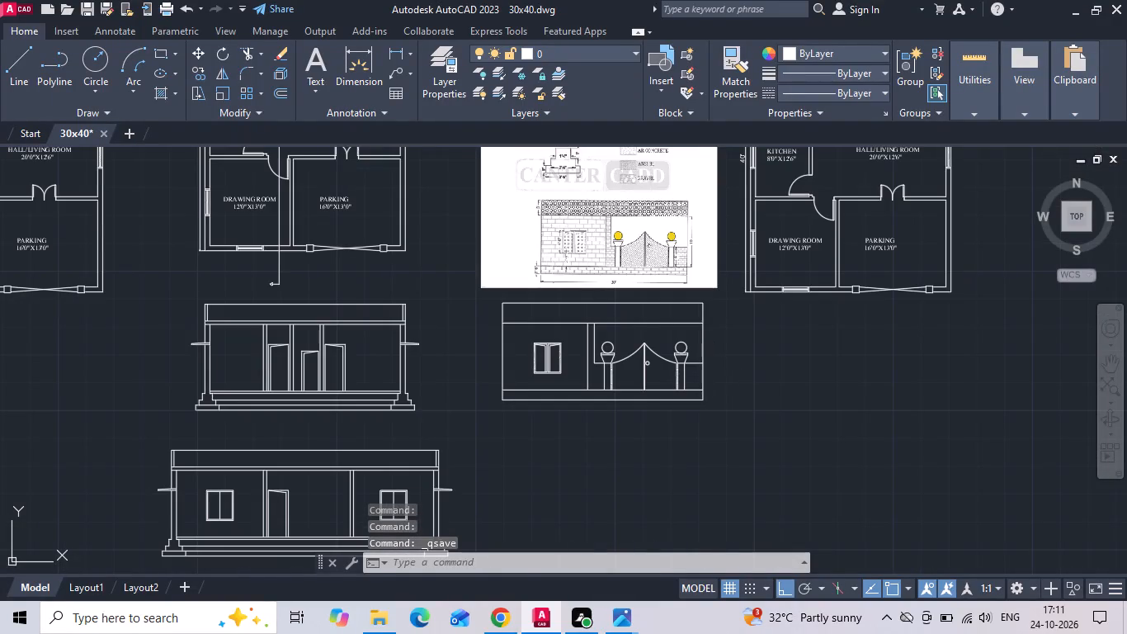
scroll(578, 224, "up", 2)
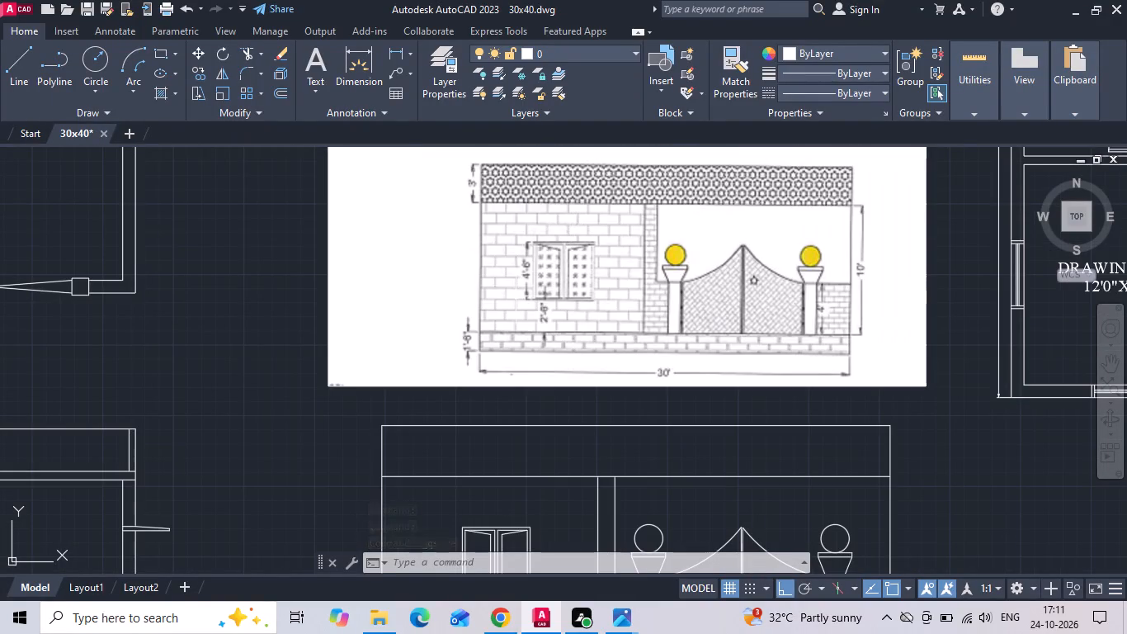
scroll(527, 297, "down", 1)
type("H")
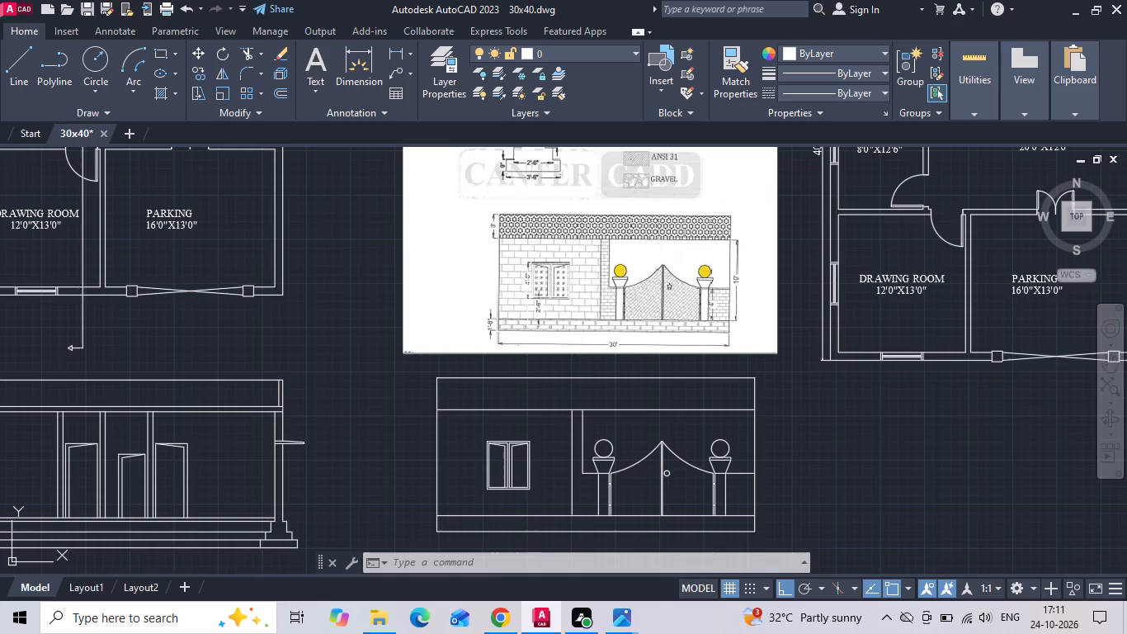
key("space")
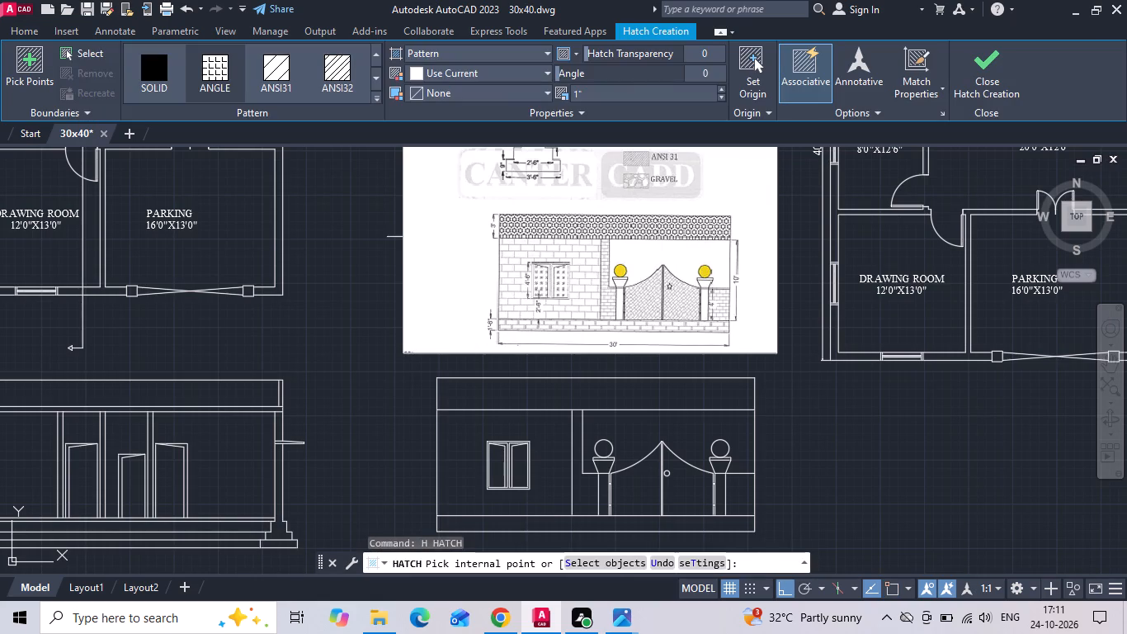
scroll(289, 84, "down", 1)
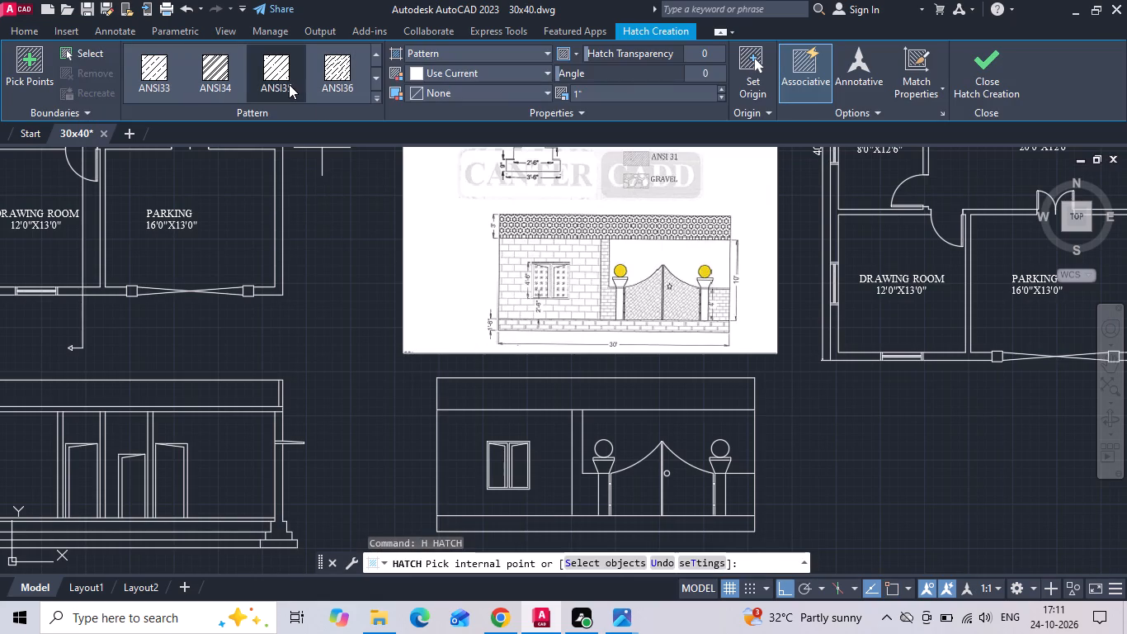
scroll(289, 84, "down", 2)
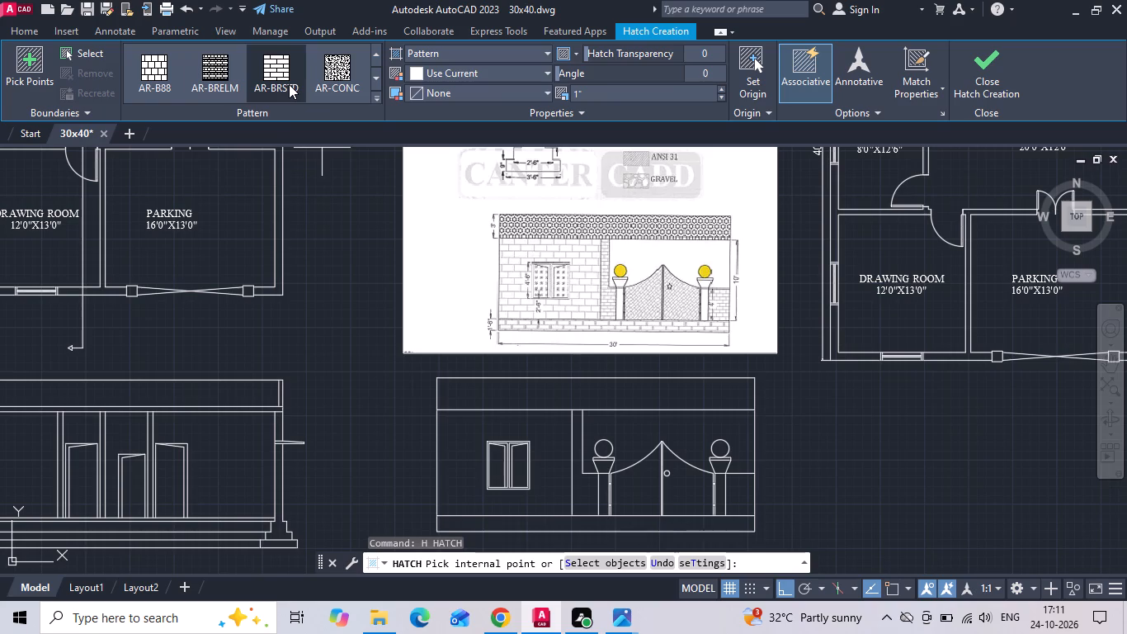
scroll(289, 84, "down", 1)
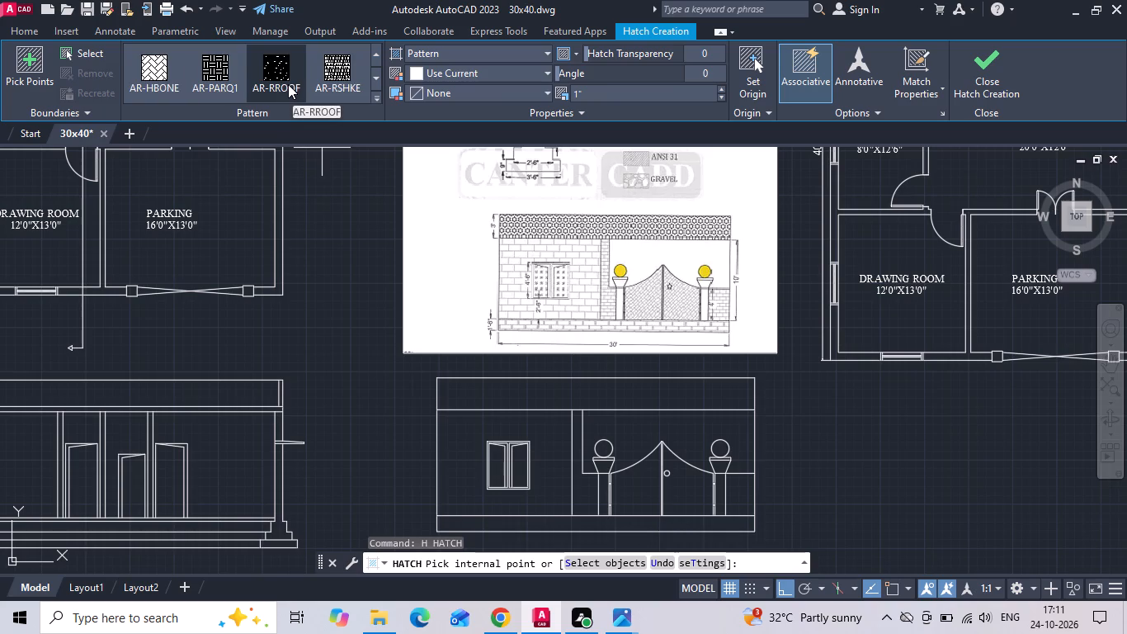
scroll(288, 84, "down", 2)
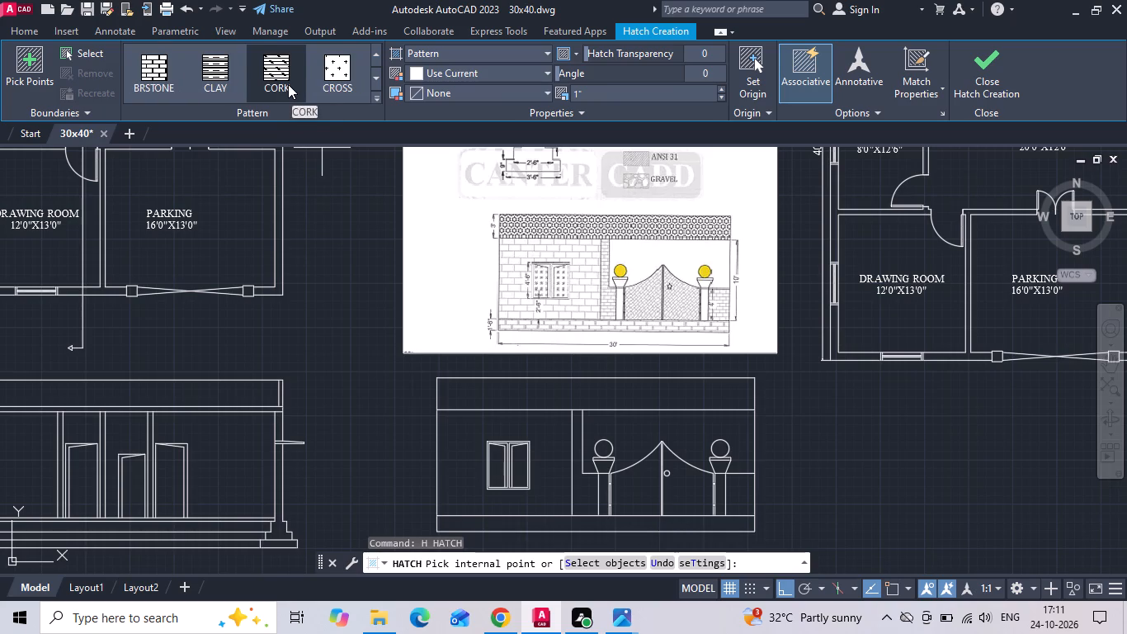
scroll(288, 84, "down", 5)
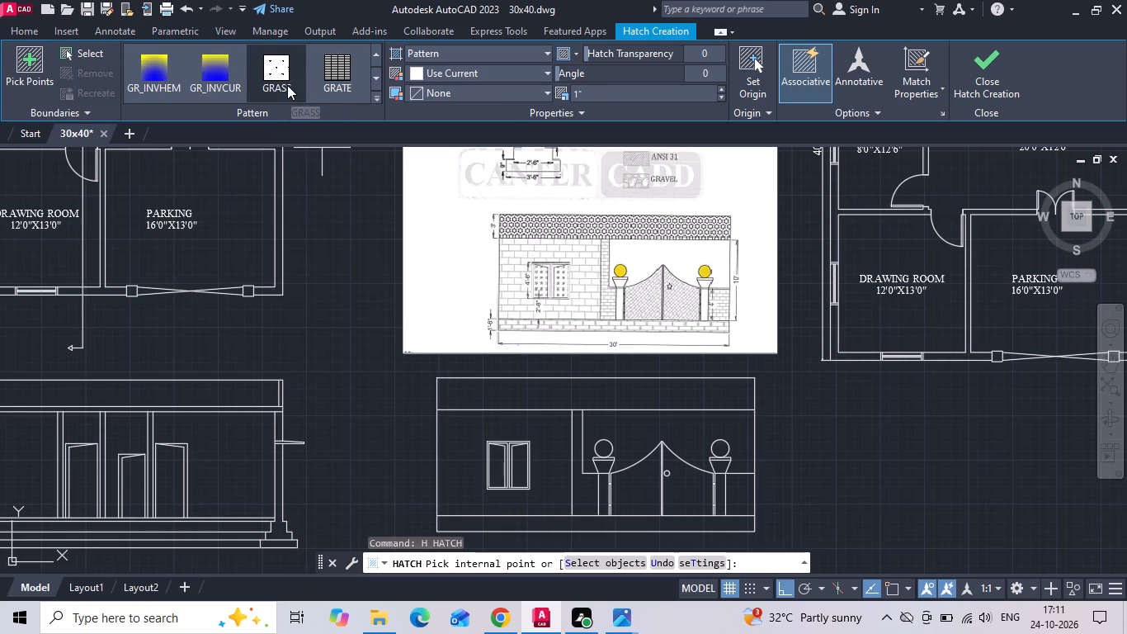
scroll(287, 85, "down", 1)
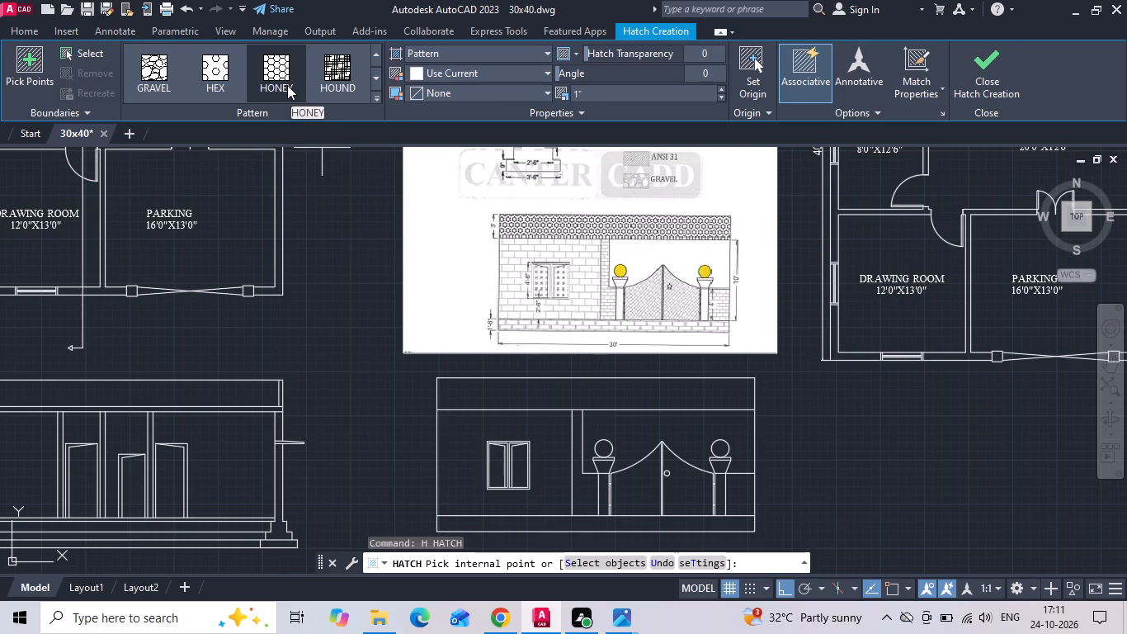
scroll(287, 85, "down", 4)
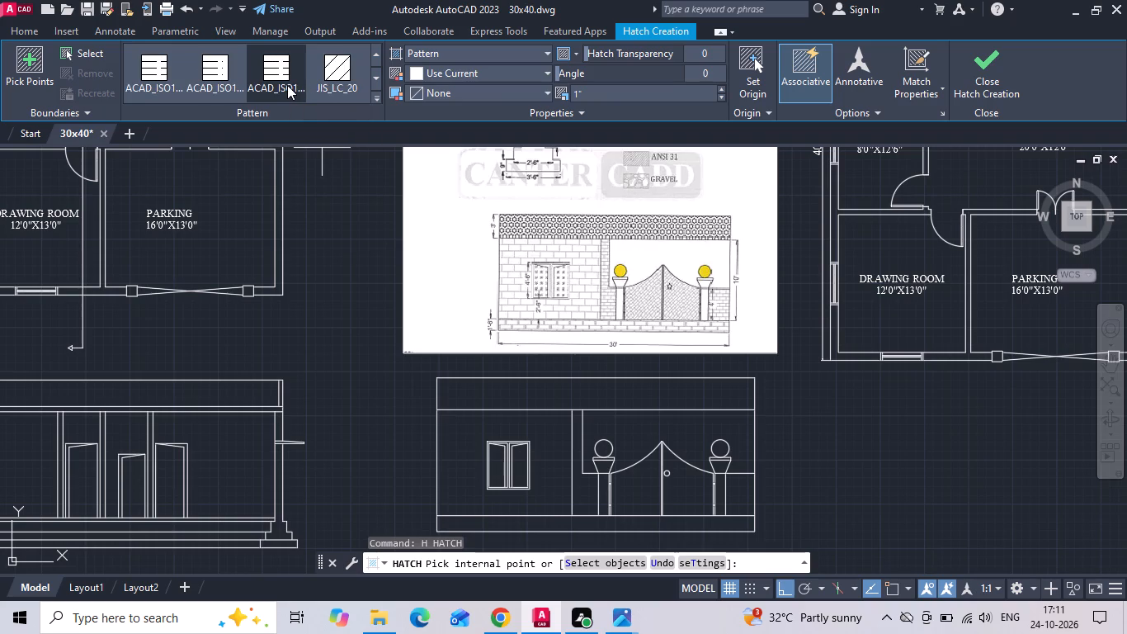
scroll(287, 85, "down", 6)
scroll(209, 69, "down", 2)
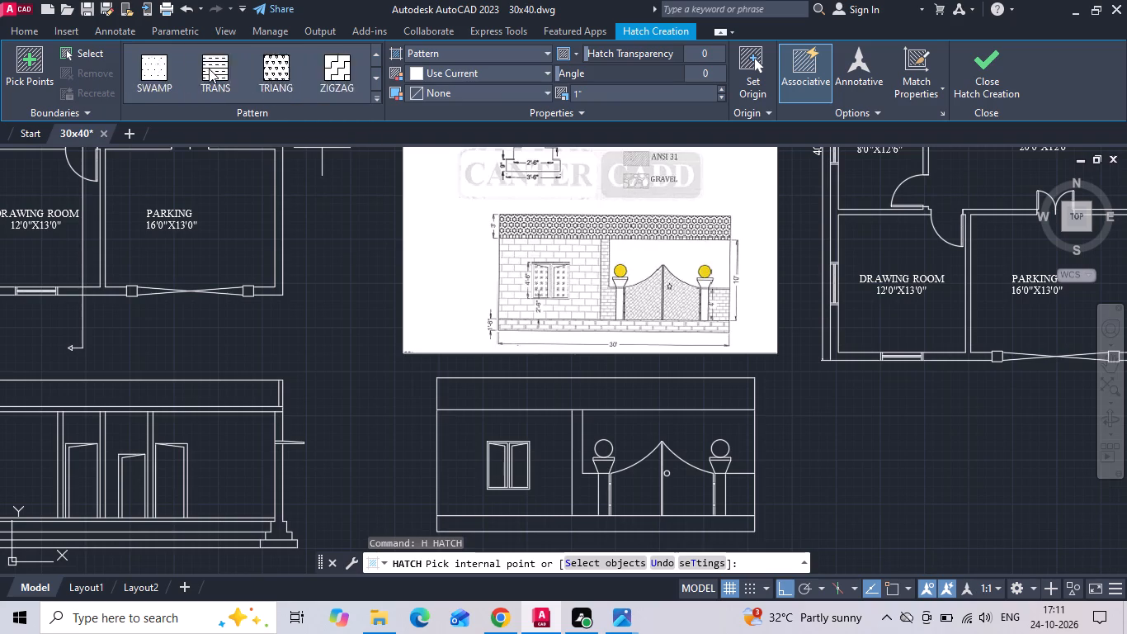
scroll(209, 69, "down", 2)
scroll(160, 52, "up", 1)
scroll(295, 59, "up", 2)
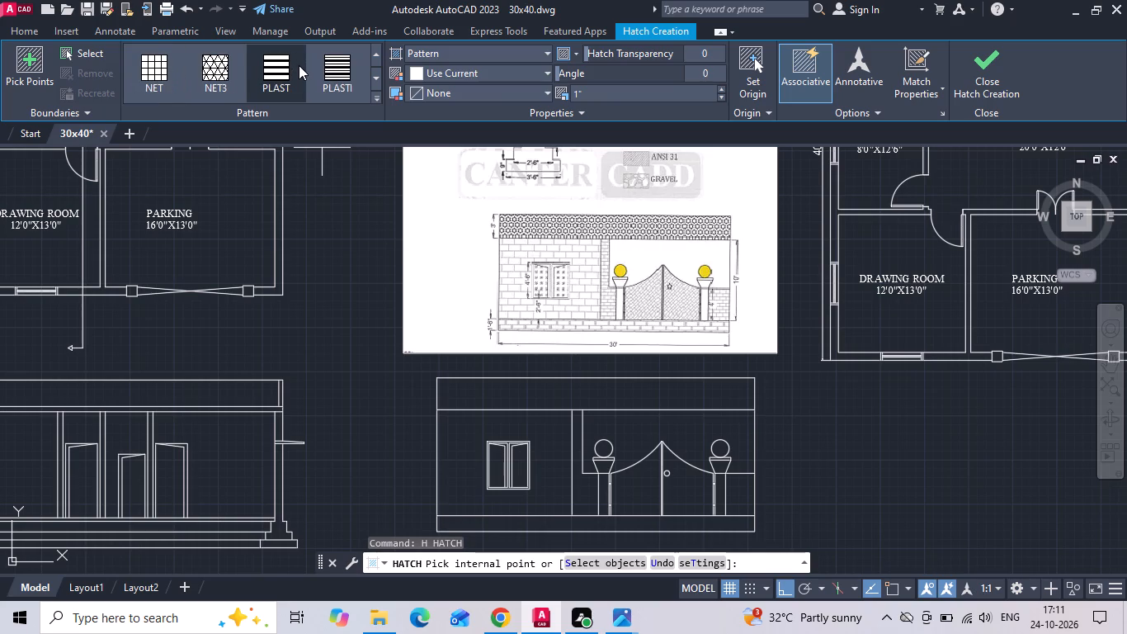
scroll(299, 83, "down", 3)
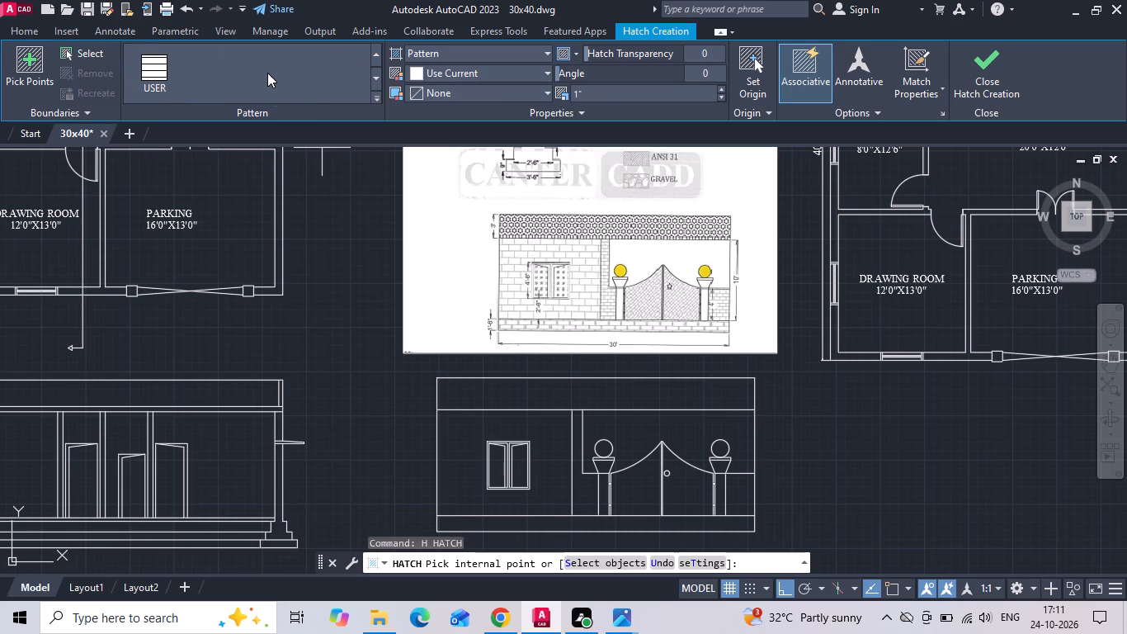
scroll(266, 72, "up", 1)
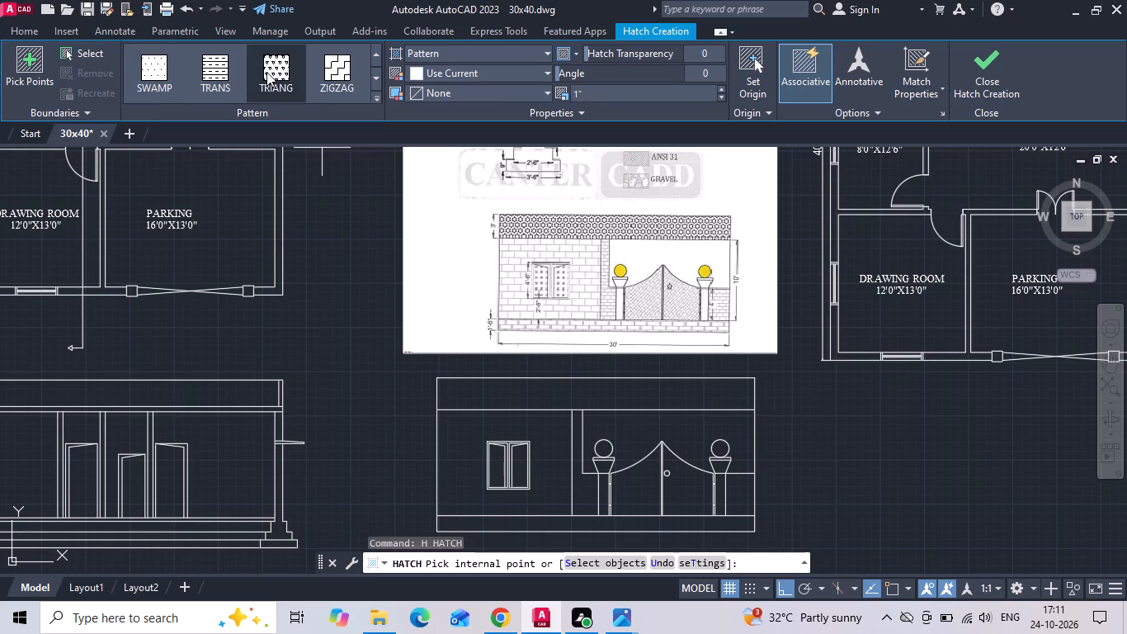
scroll(266, 72, "up", 1)
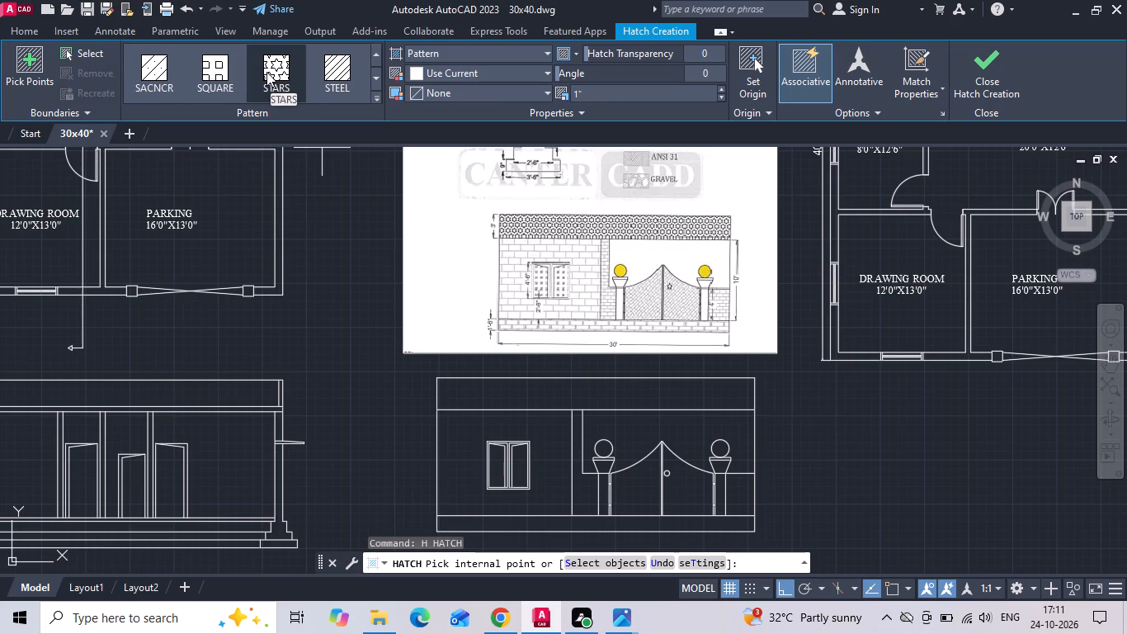
left_click(266, 72)
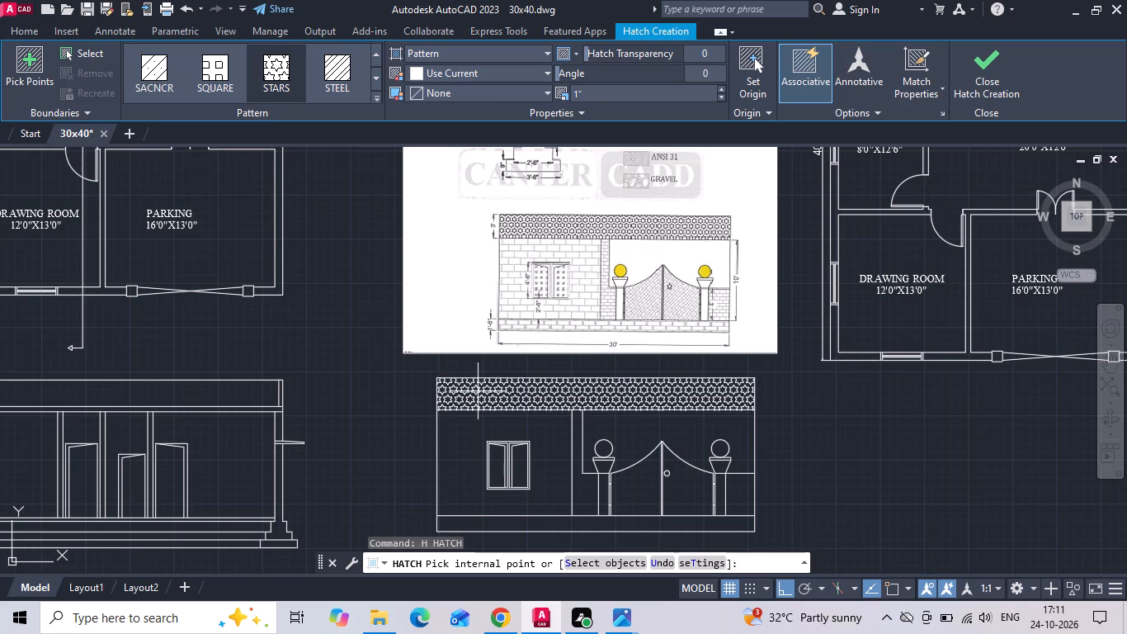
left_click(478, 391)
Set the parapet hatch's scale to 0.8 and finish the hatch.
scroll(565, 394, "up", 1)
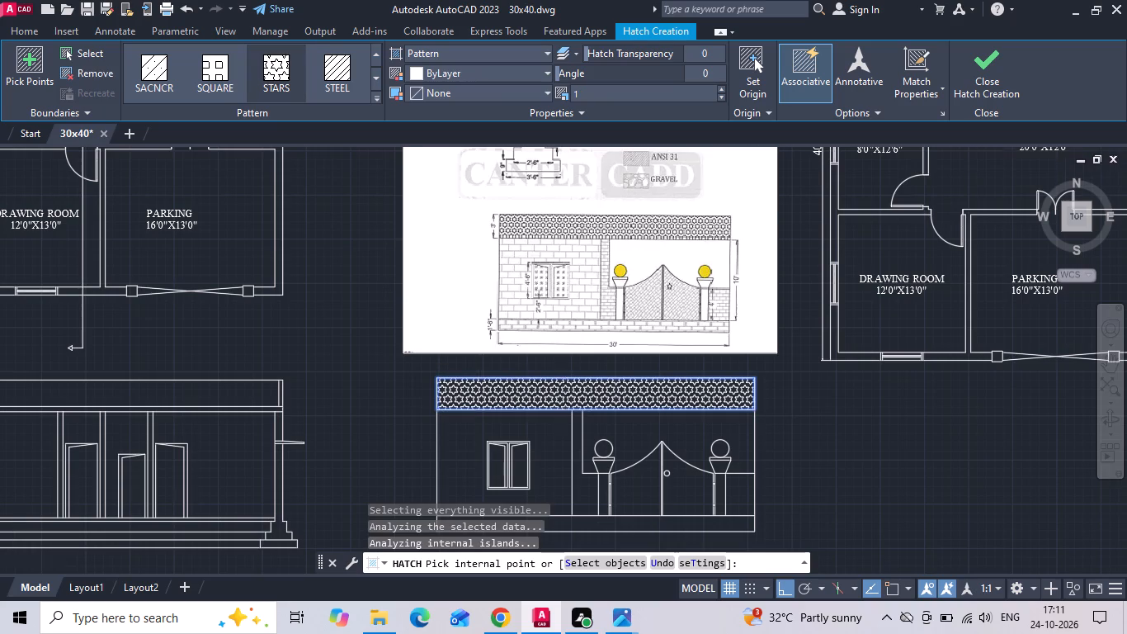
scroll(565, 394, "up", 1)
scroll(495, 426, "down", 1)
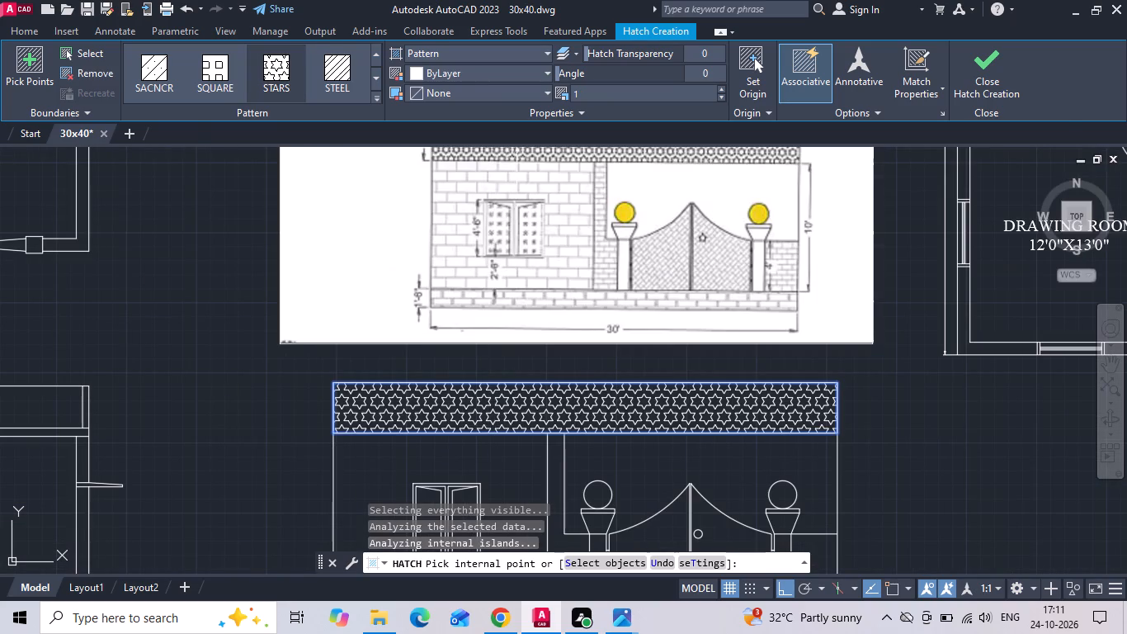
middle_click_drag(519, 199, 517, 260)
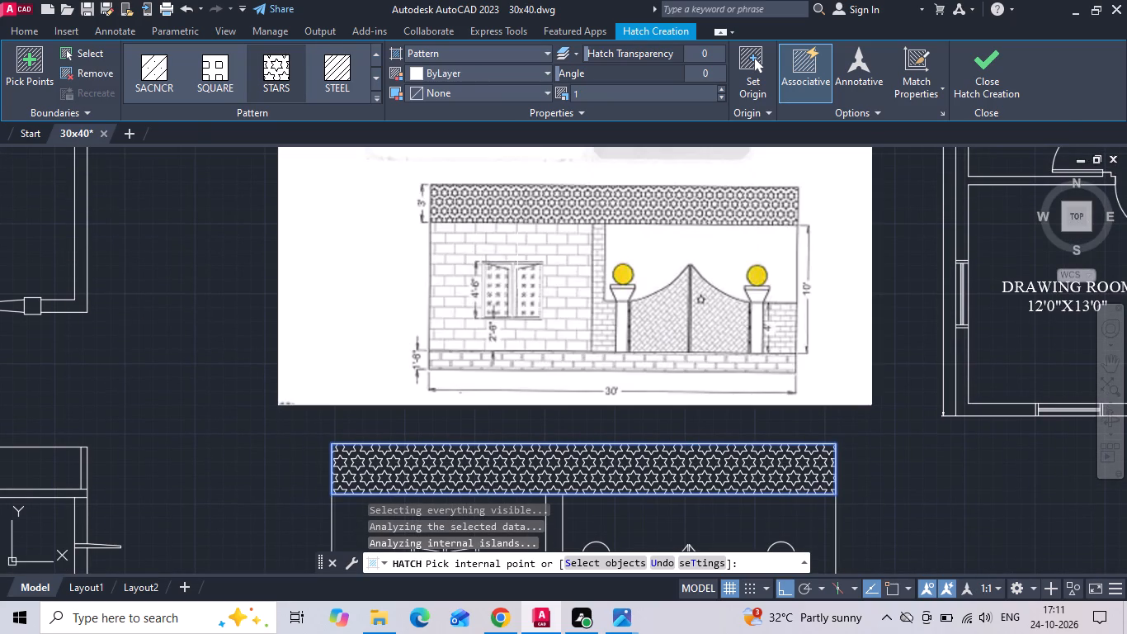
left_click(635, 88)
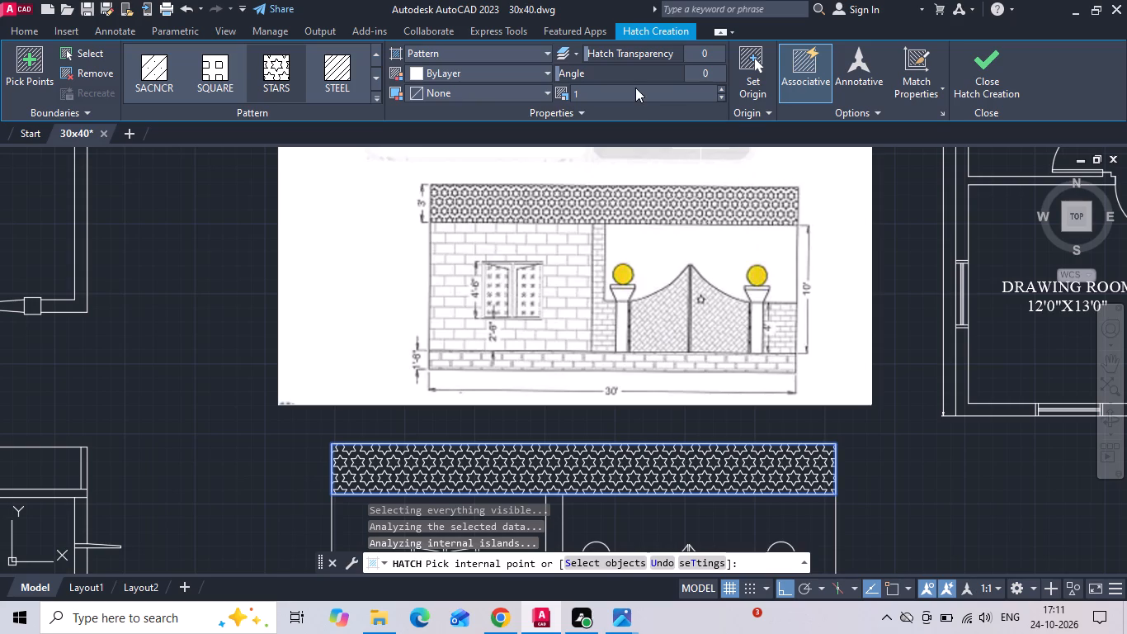
type(".8")
key("Return")
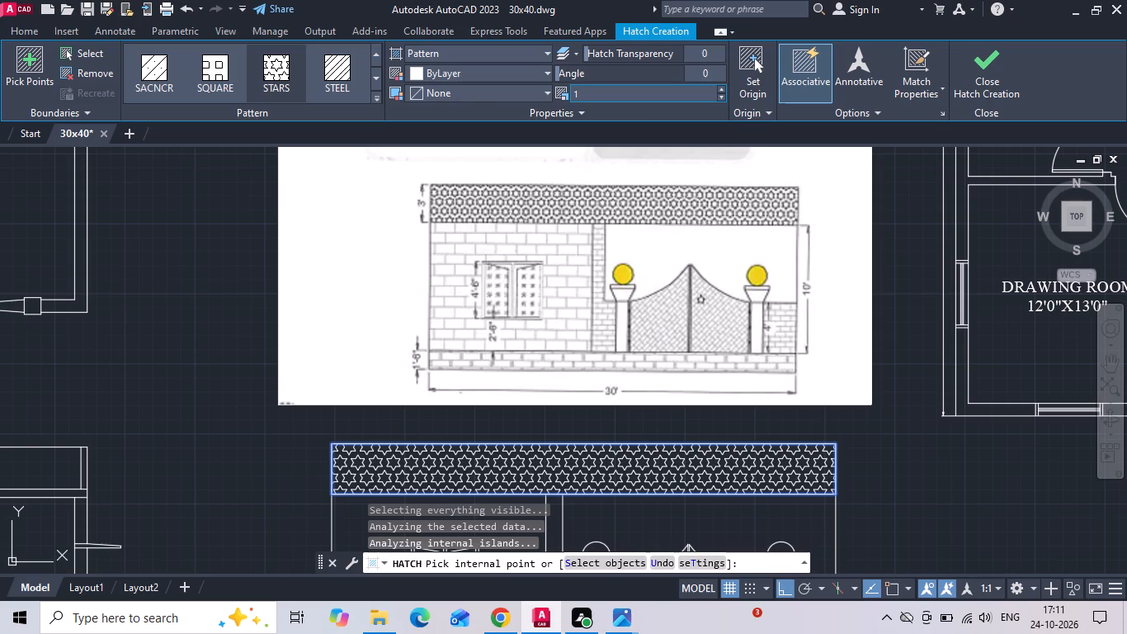
left_click(634, 92)
type(".8")
key("Return")
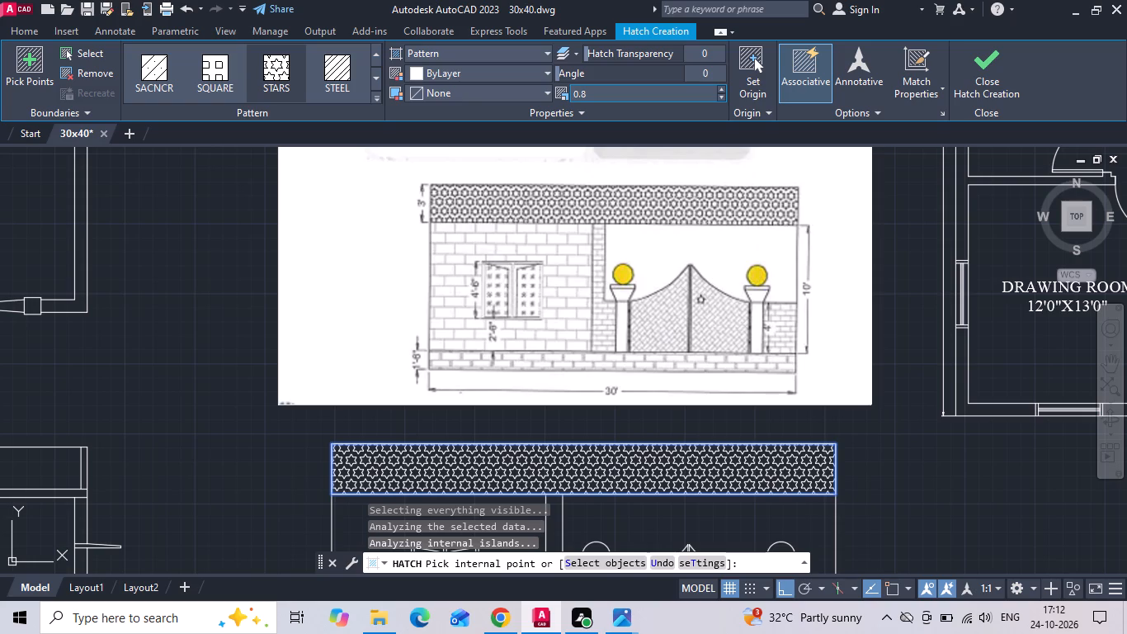
left_click(924, 442)
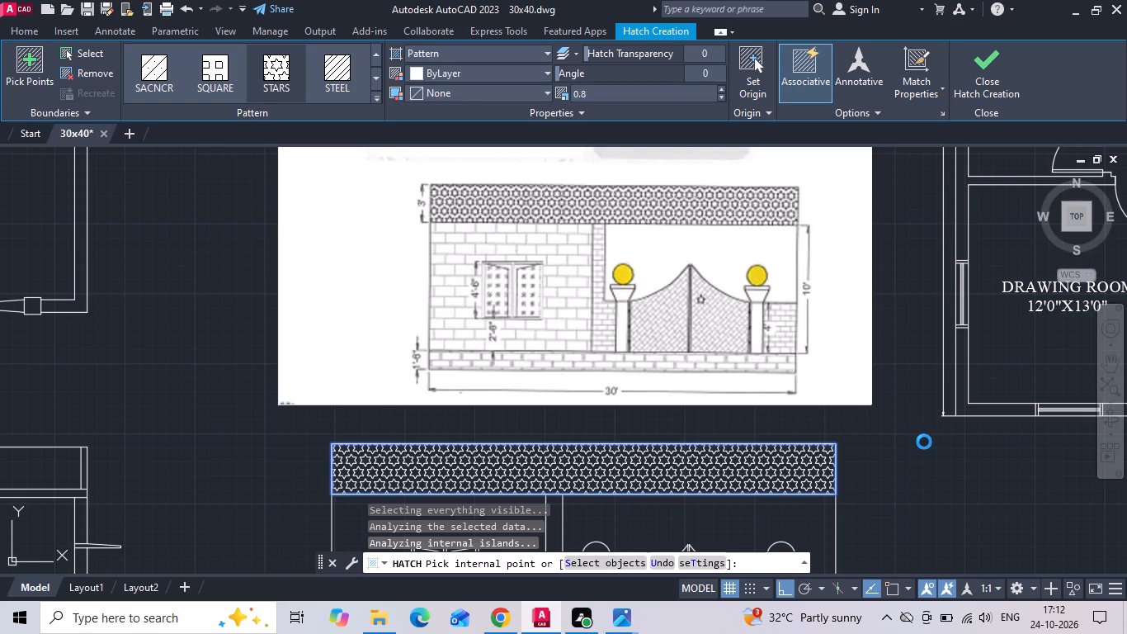
key("Escape")
key("Escape")
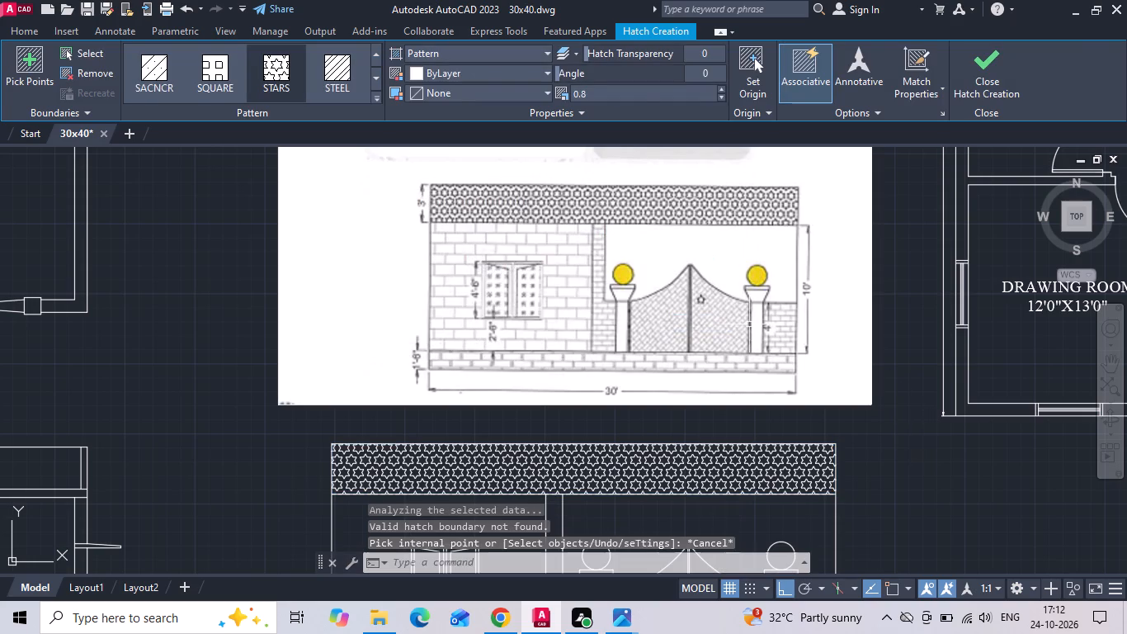
Hatch the plinth band along the base of the gate elevation with the BRSTONE pattern at scale 0.8.
scroll(658, 319, "up", 1)
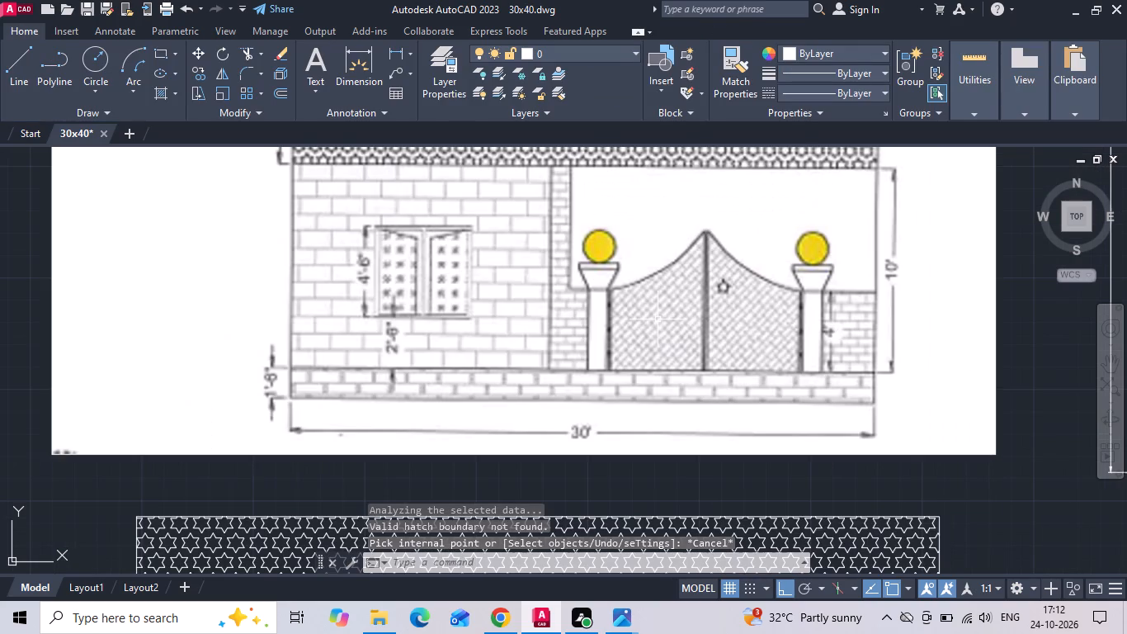
type("H")
key("space")
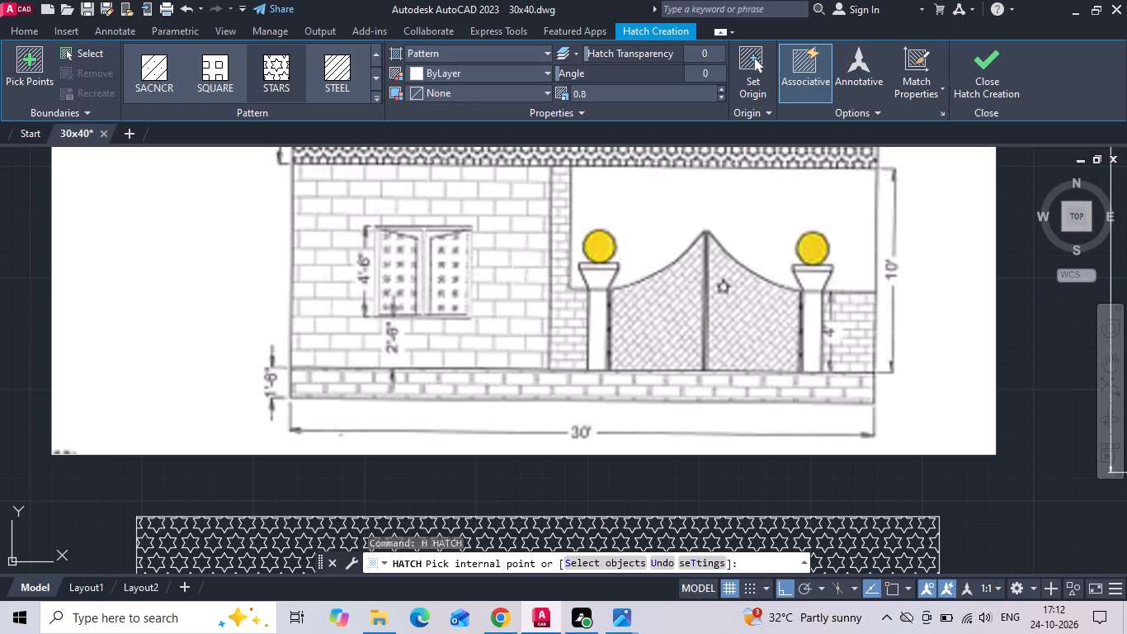
scroll(667, 253, "down", 1)
middle_click_drag(574, 386, 638, 296)
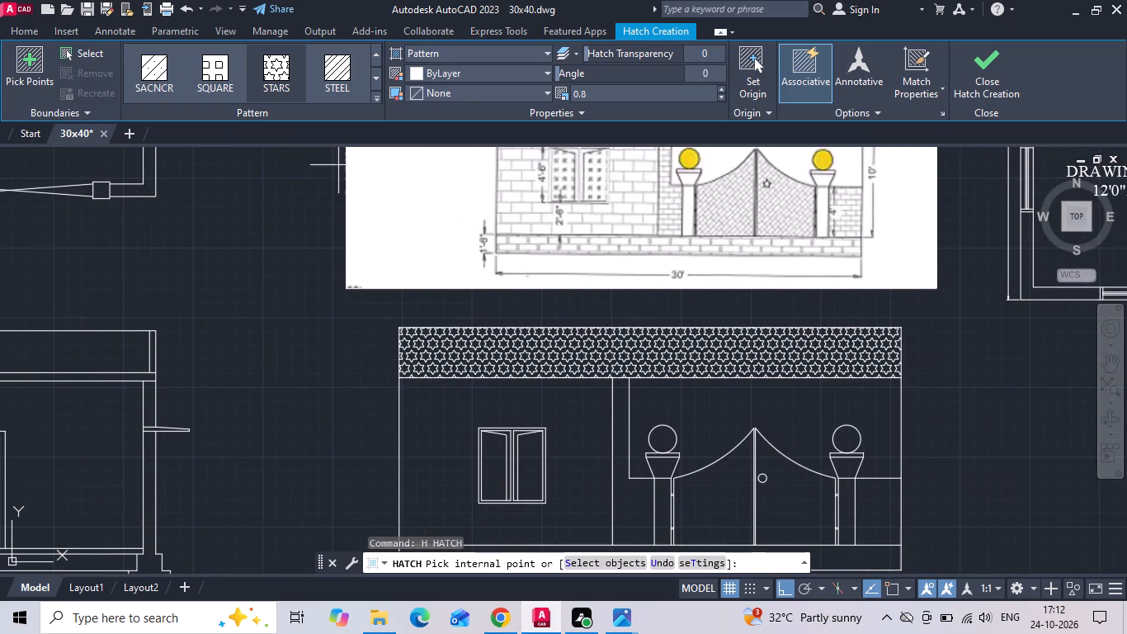
scroll(214, 93, "up", 2)
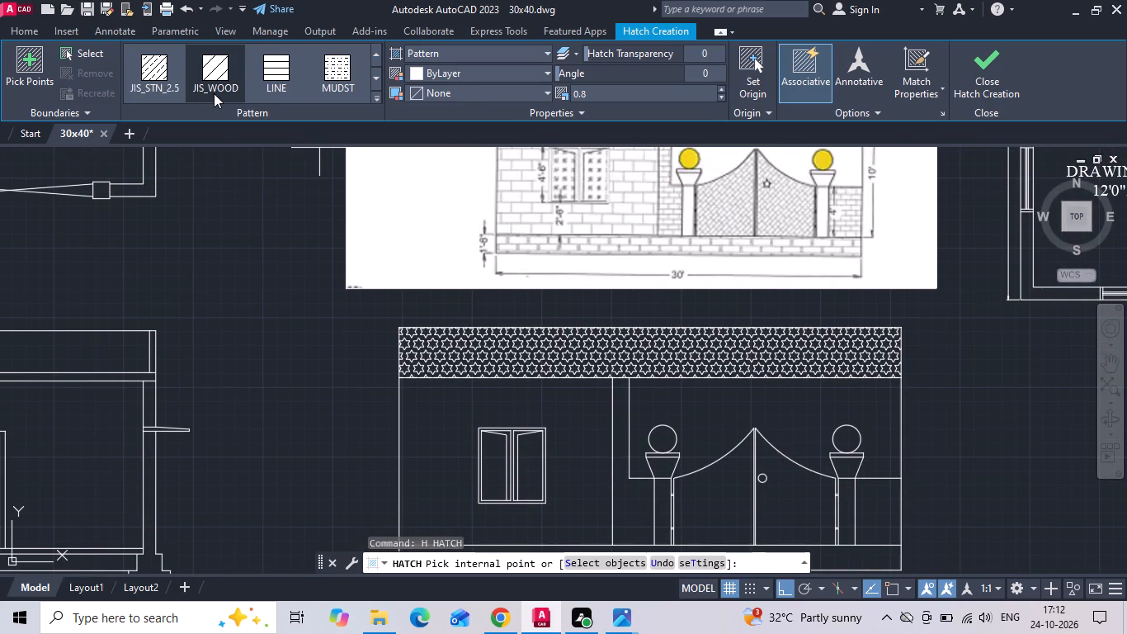
scroll(227, 66, "up", 1)
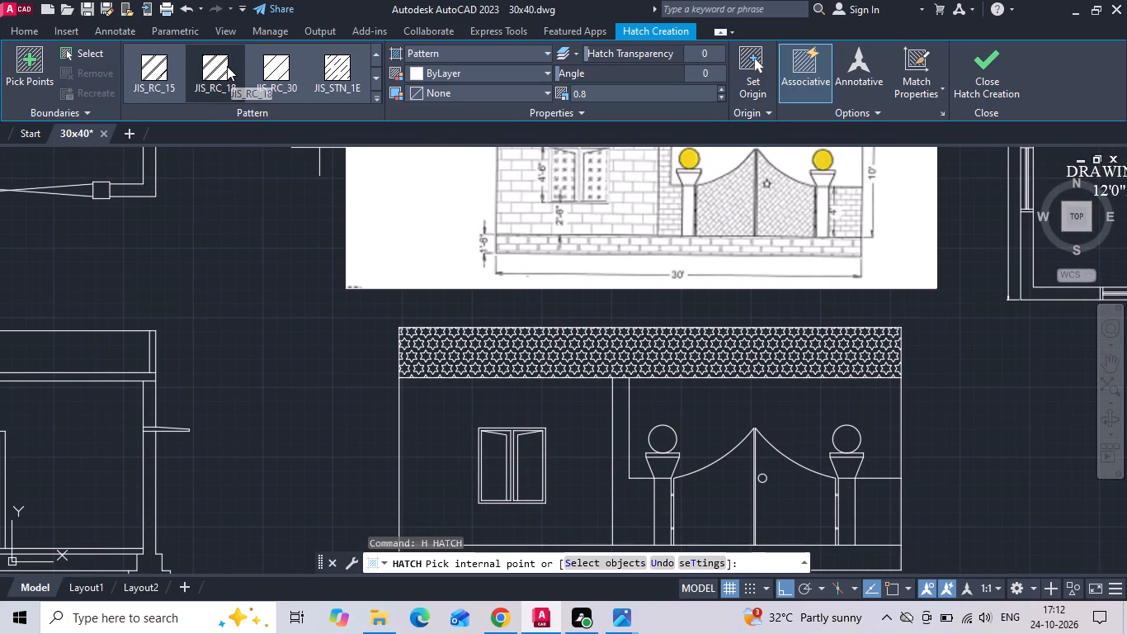
scroll(227, 66, "up", 3)
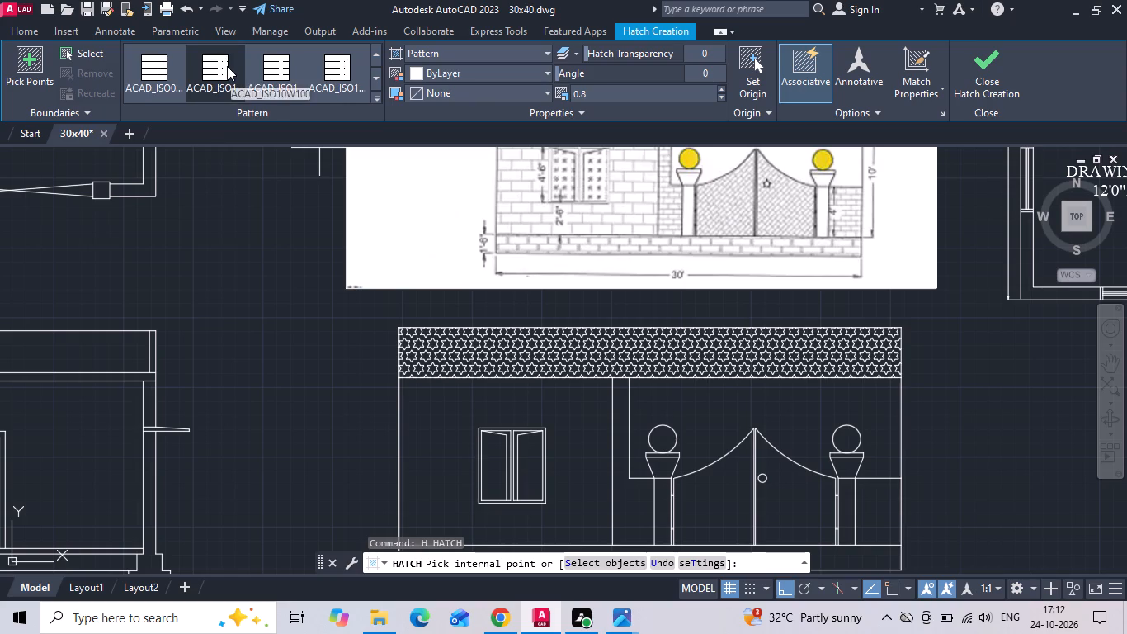
scroll(227, 66, "up", 4)
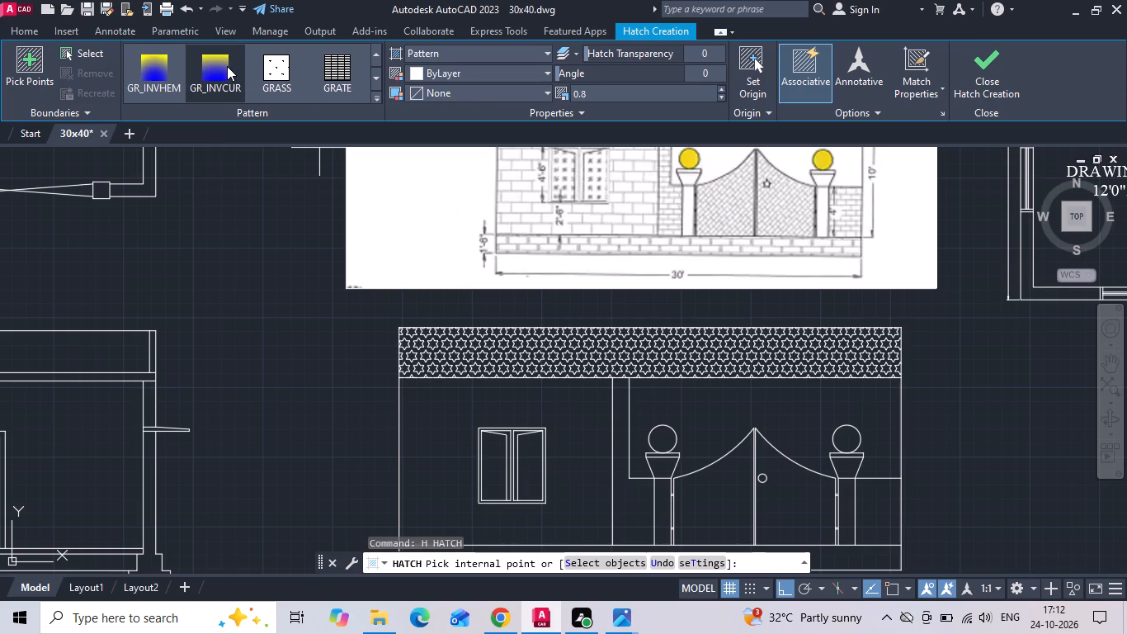
scroll(227, 66, "up", 1)
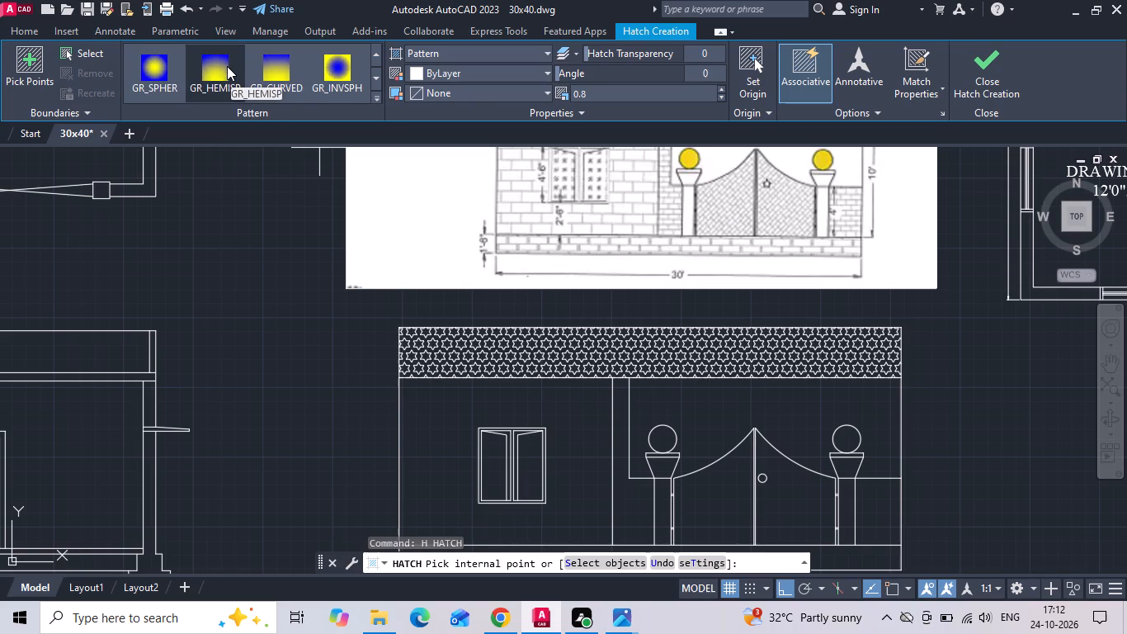
scroll(227, 66, "up", 2)
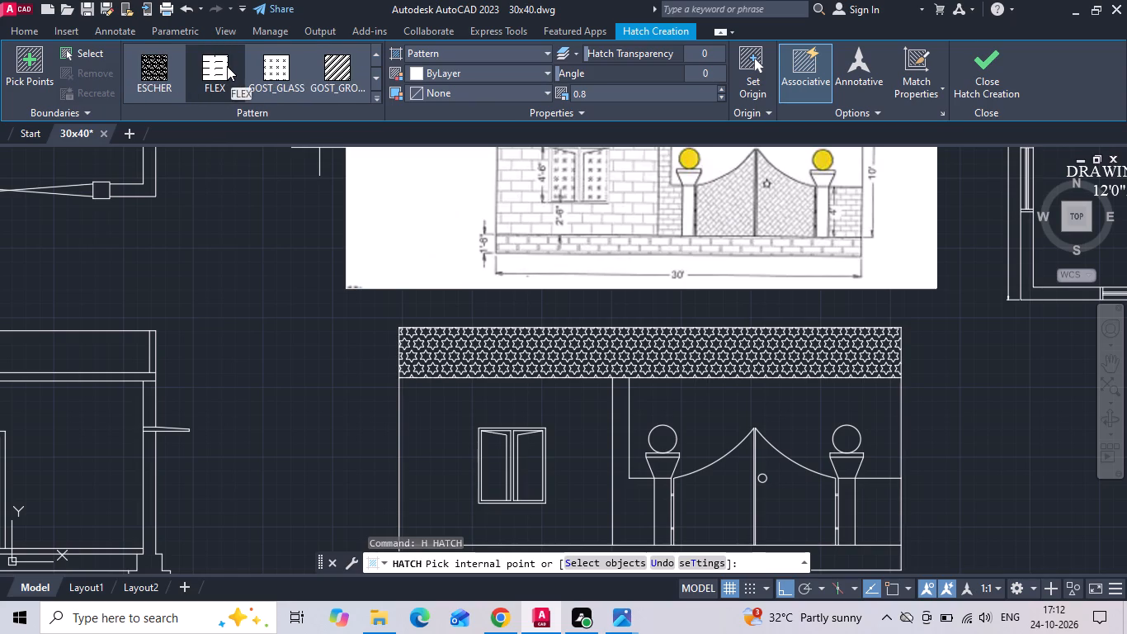
scroll(227, 66, "up", 1)
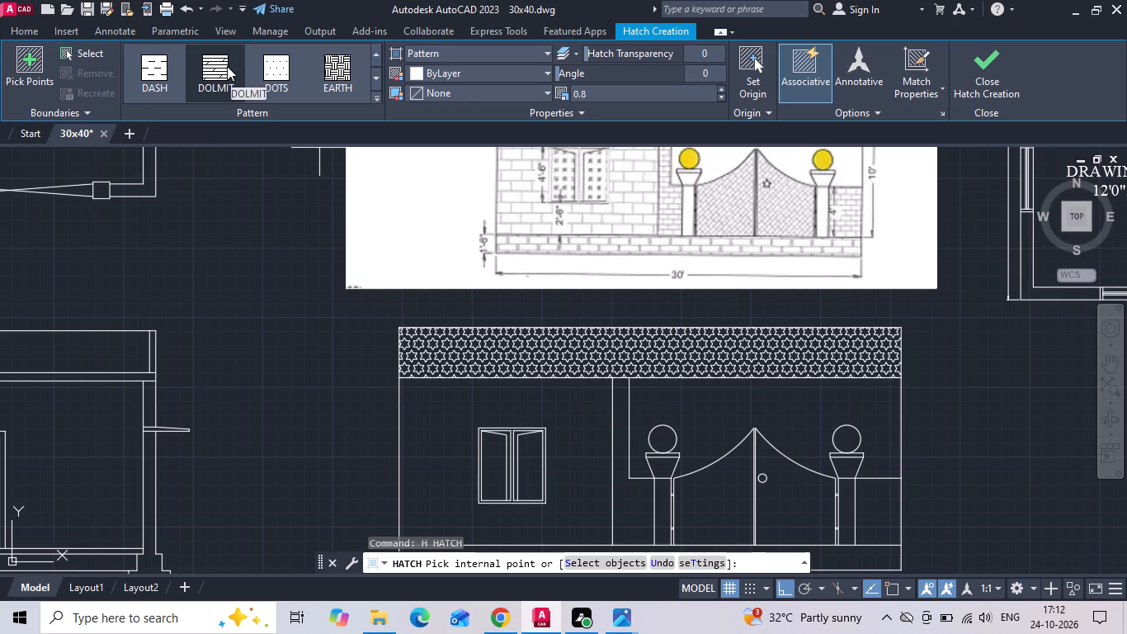
scroll(227, 66, "up", 1)
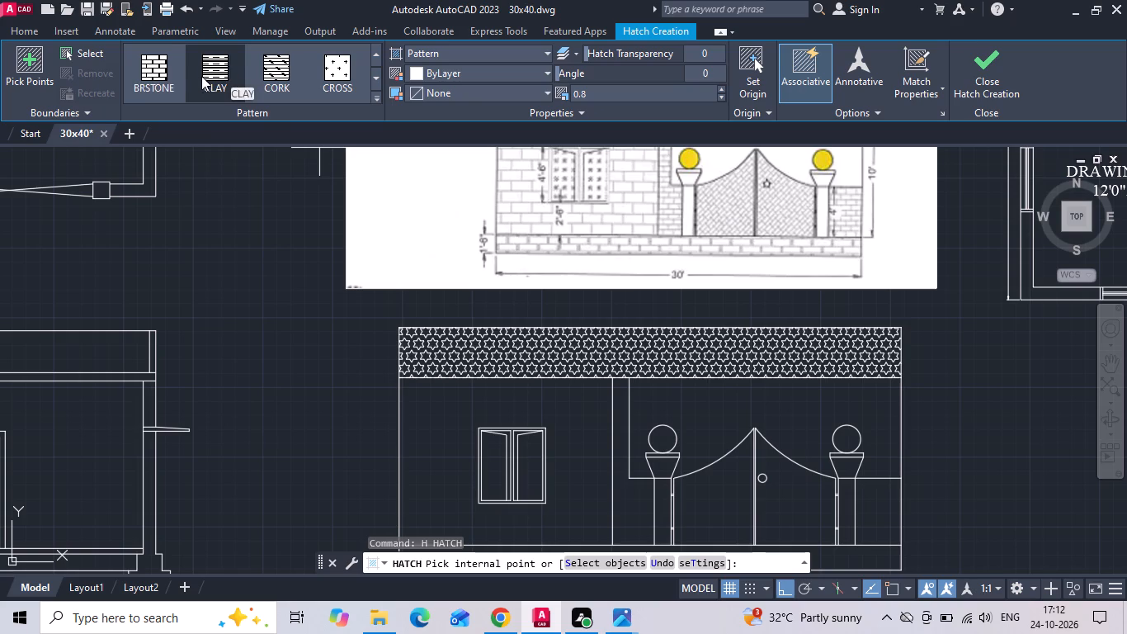
left_click(156, 83)
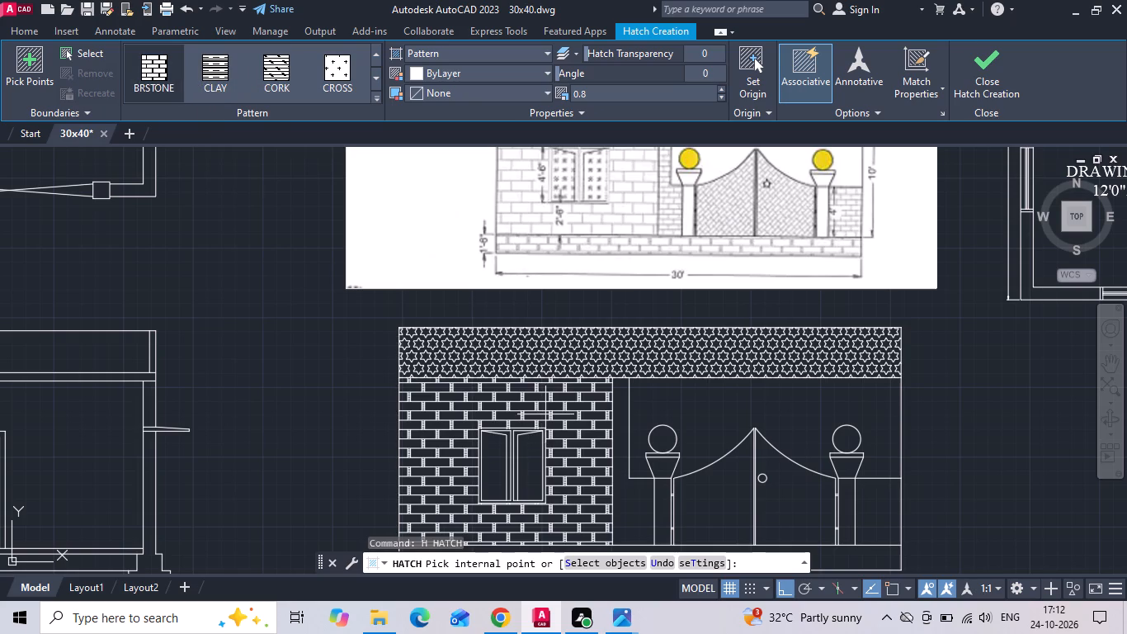
middle_click_drag(547, 414, 527, 349)
scroll(663, 144, "up", 3)
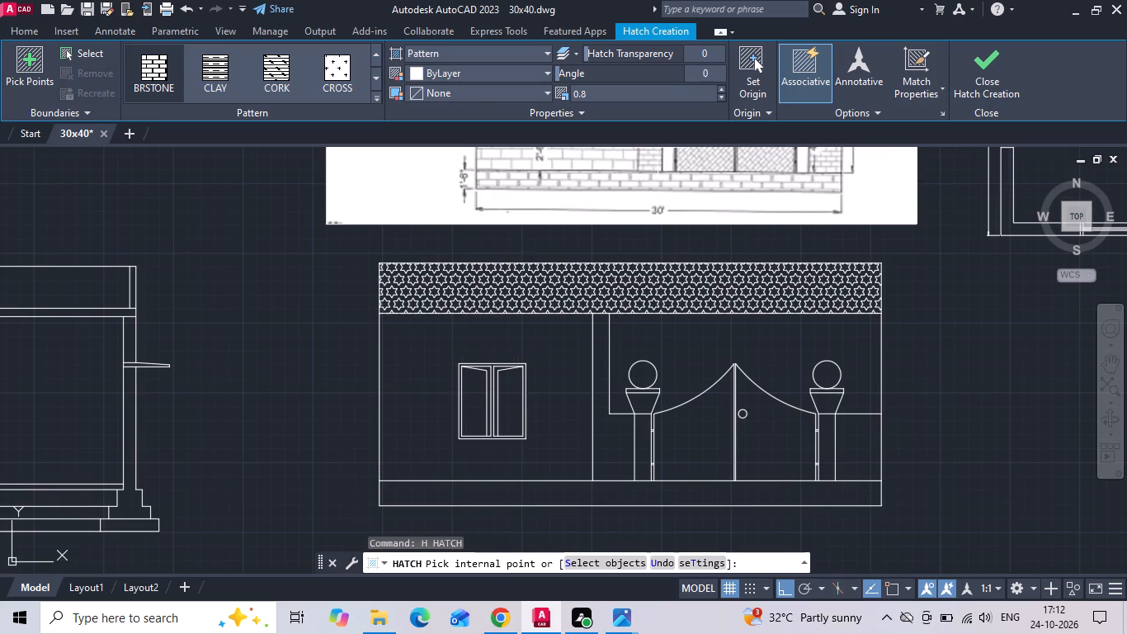
middle_click_drag(636, 213, 567, 390)
scroll(590, 323, "up", 3)
scroll(559, 252, "down", 4)
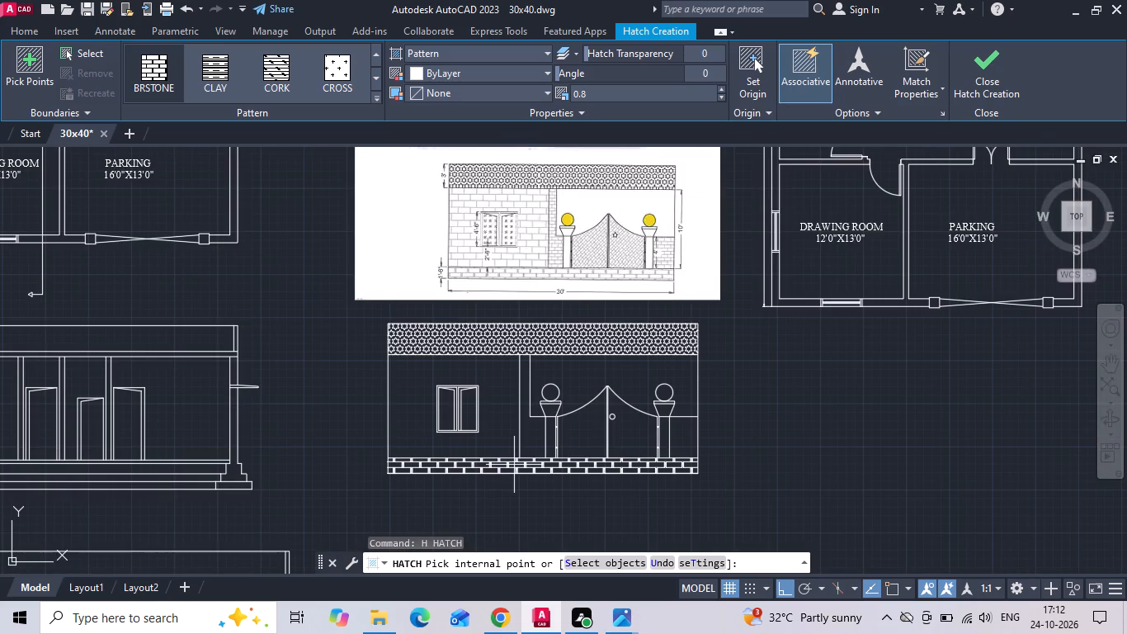
left_click(514, 466)
key("Escape")
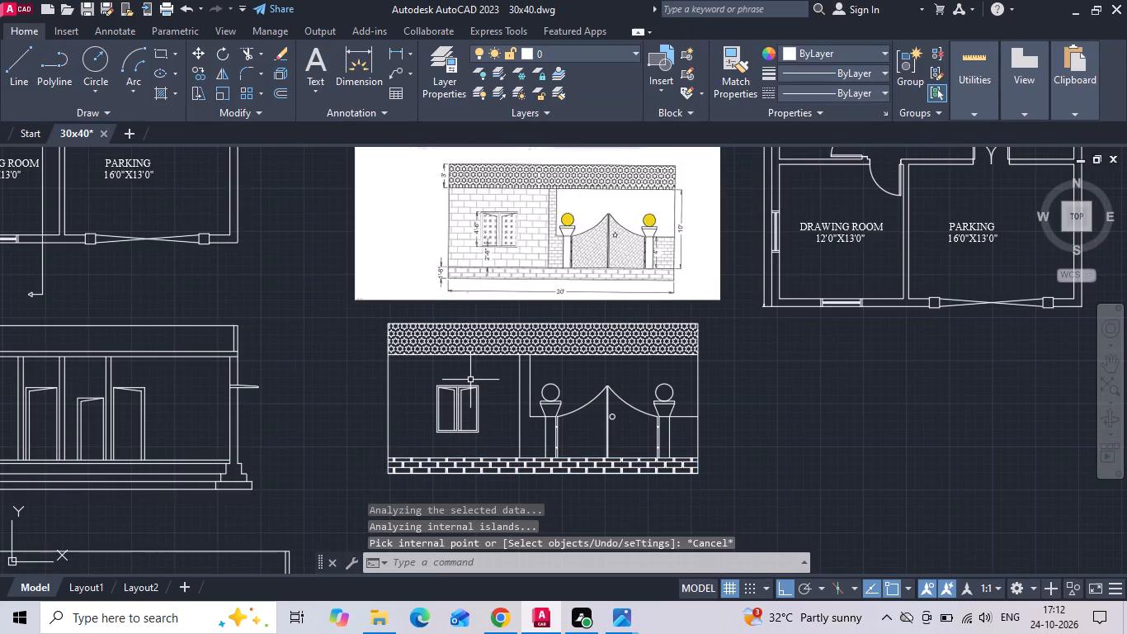
Hatch the wall surrounding the window in the gate elevation with the BRICK pattern.
type("H")
key("space")
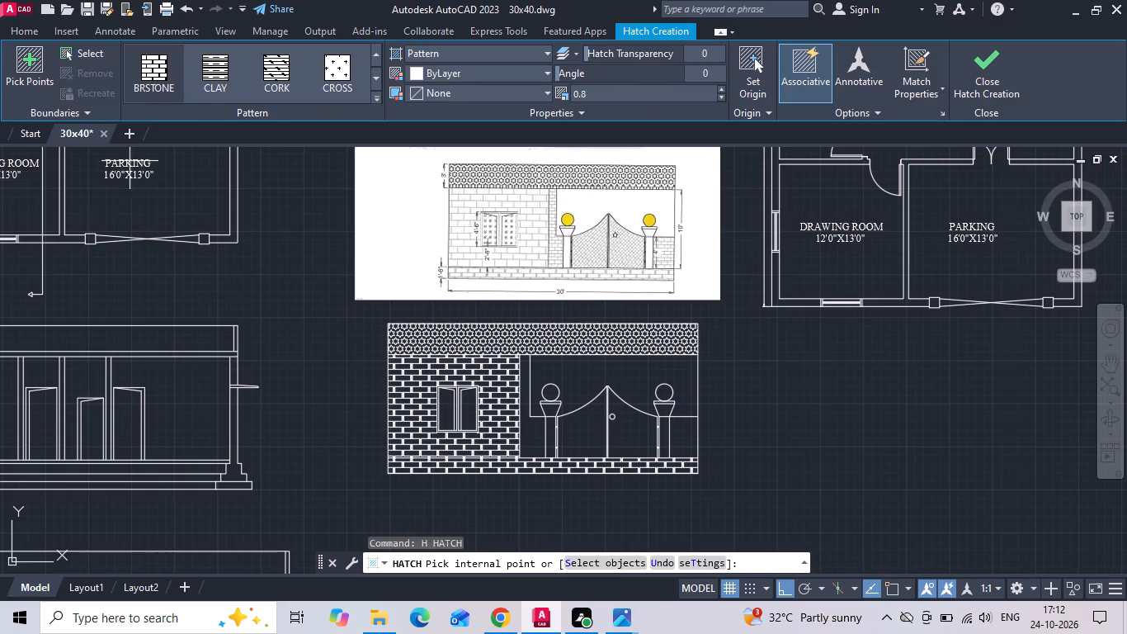
scroll(200, 94, "up", 1)
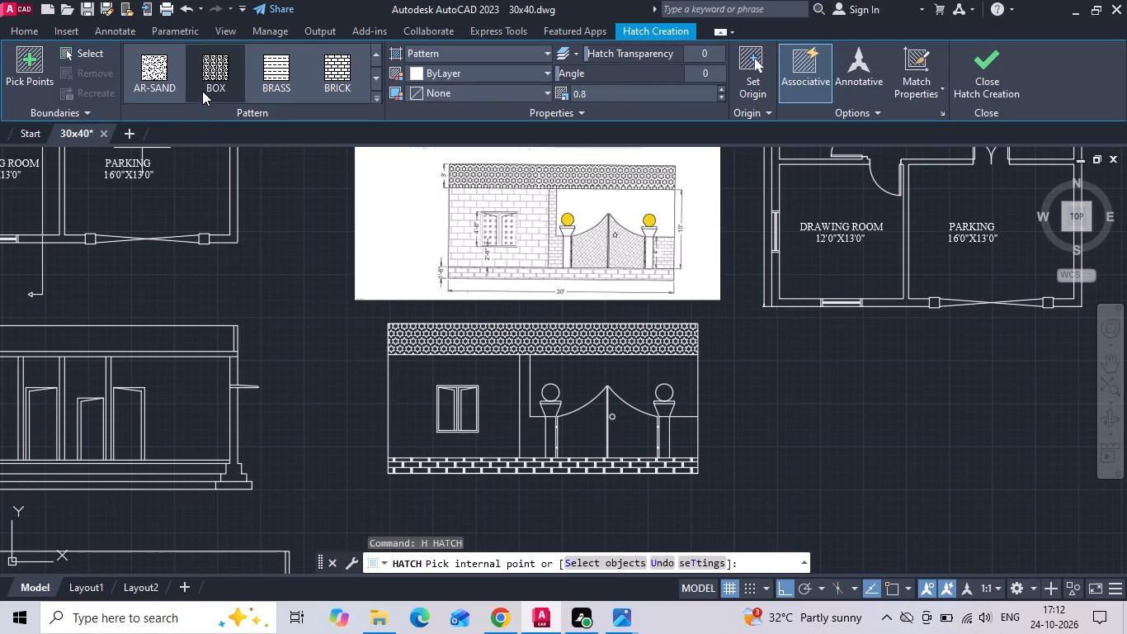
left_click(321, 79)
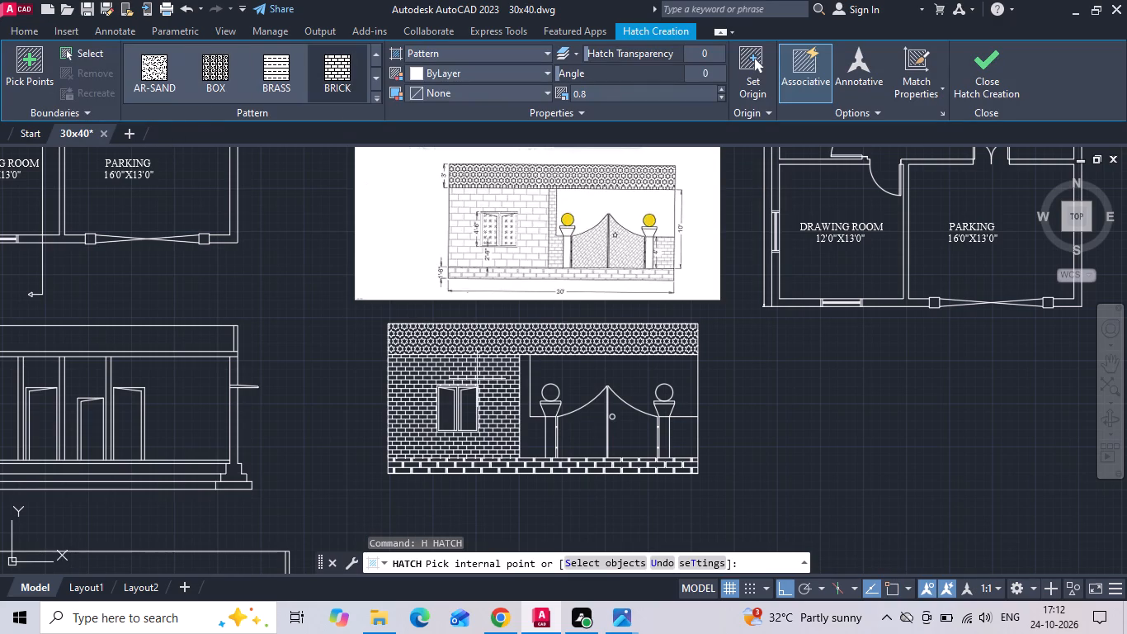
left_click(476, 379)
Try a scale of 1 for the window wall's brick hatch and settle on scale 2.
left_click(594, 94)
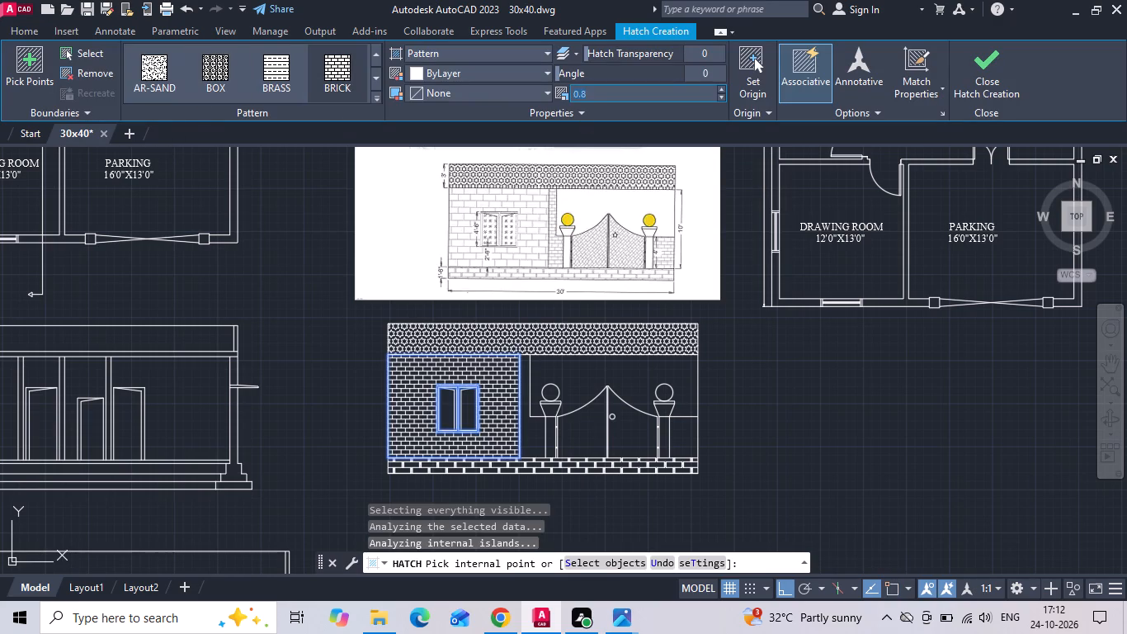
key("BackSpace")
type("1'")
key("Return")
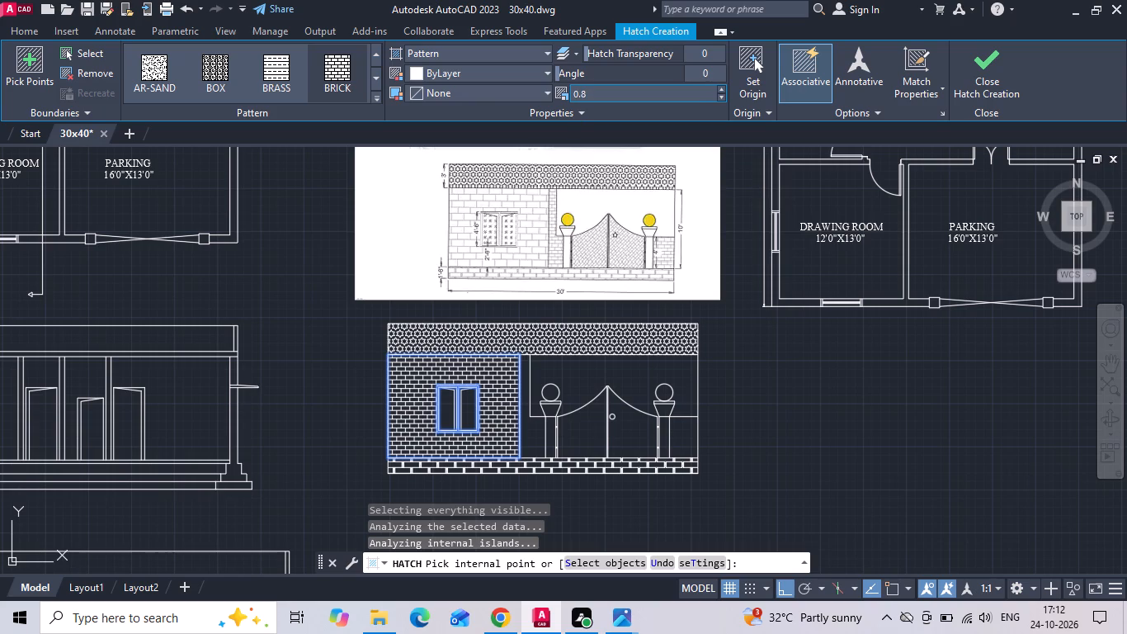
left_click(594, 94)
key("BackSpace")
key("1")
key("Return")
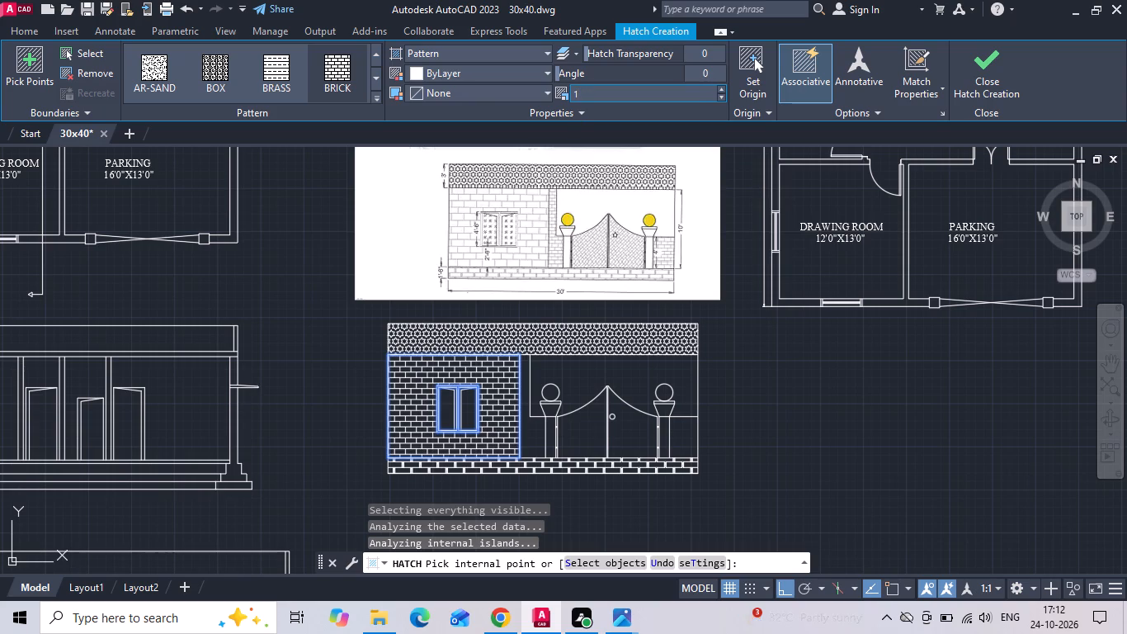
left_click(594, 94)
key("2")
key("Return")
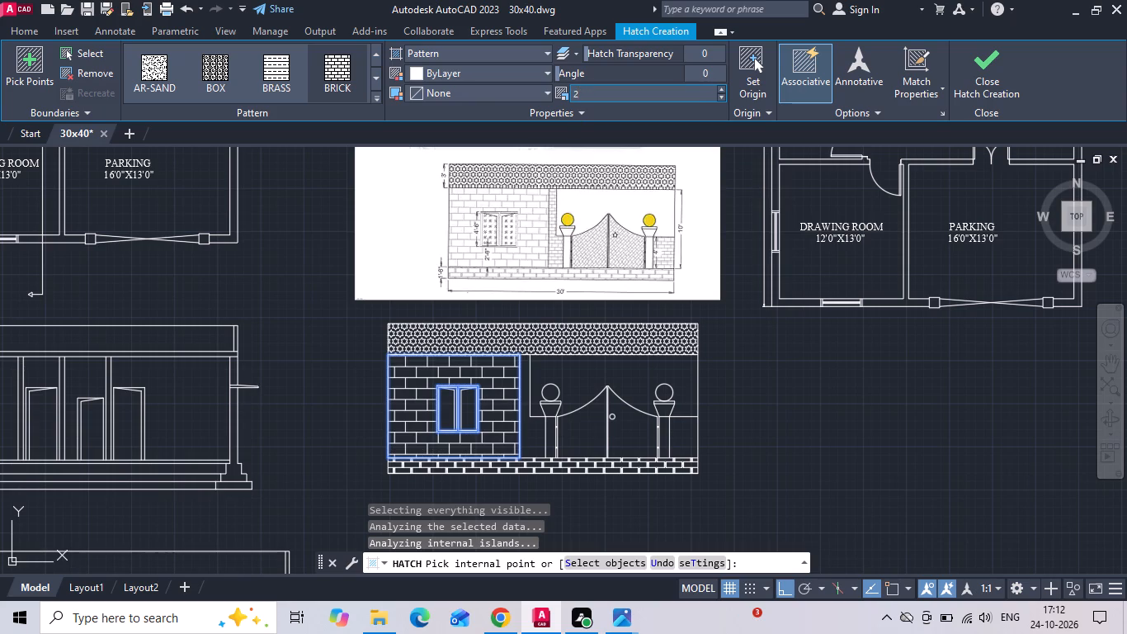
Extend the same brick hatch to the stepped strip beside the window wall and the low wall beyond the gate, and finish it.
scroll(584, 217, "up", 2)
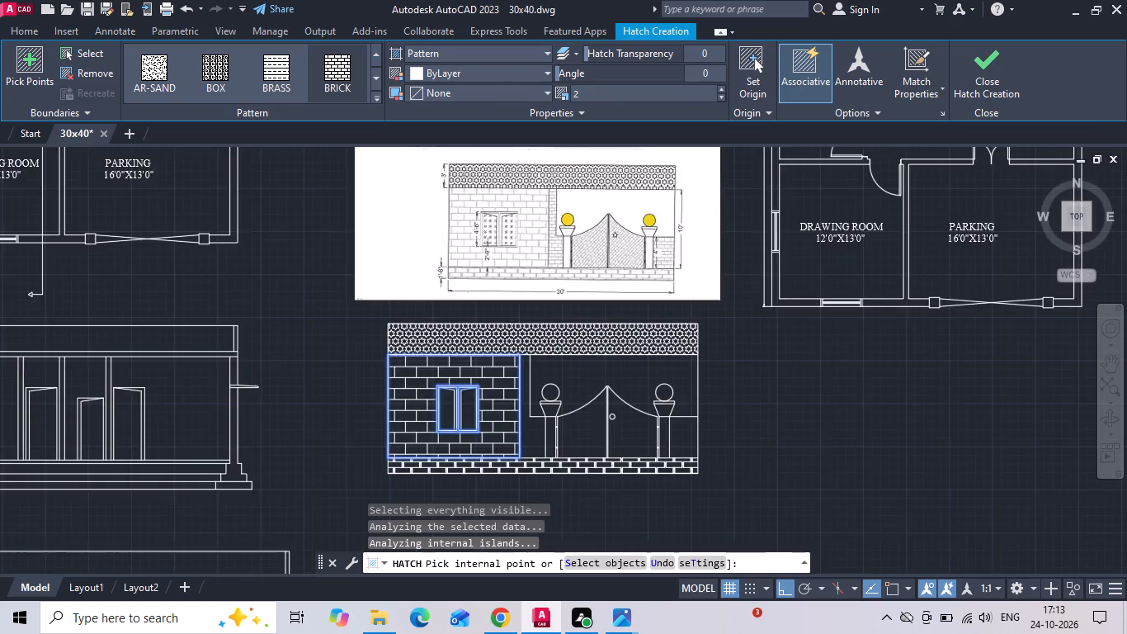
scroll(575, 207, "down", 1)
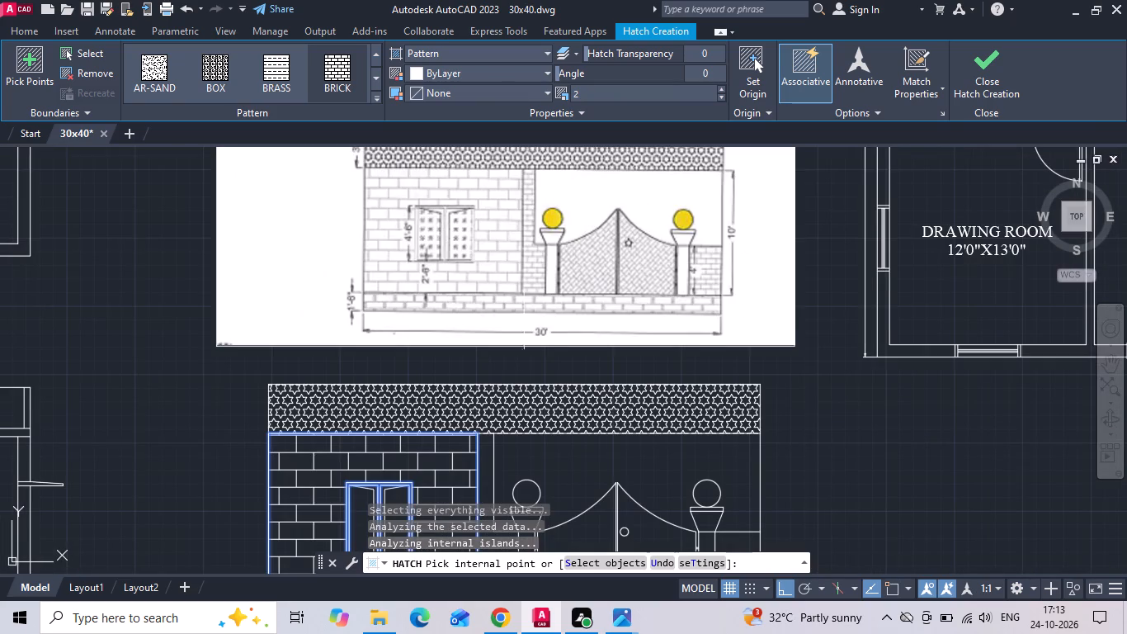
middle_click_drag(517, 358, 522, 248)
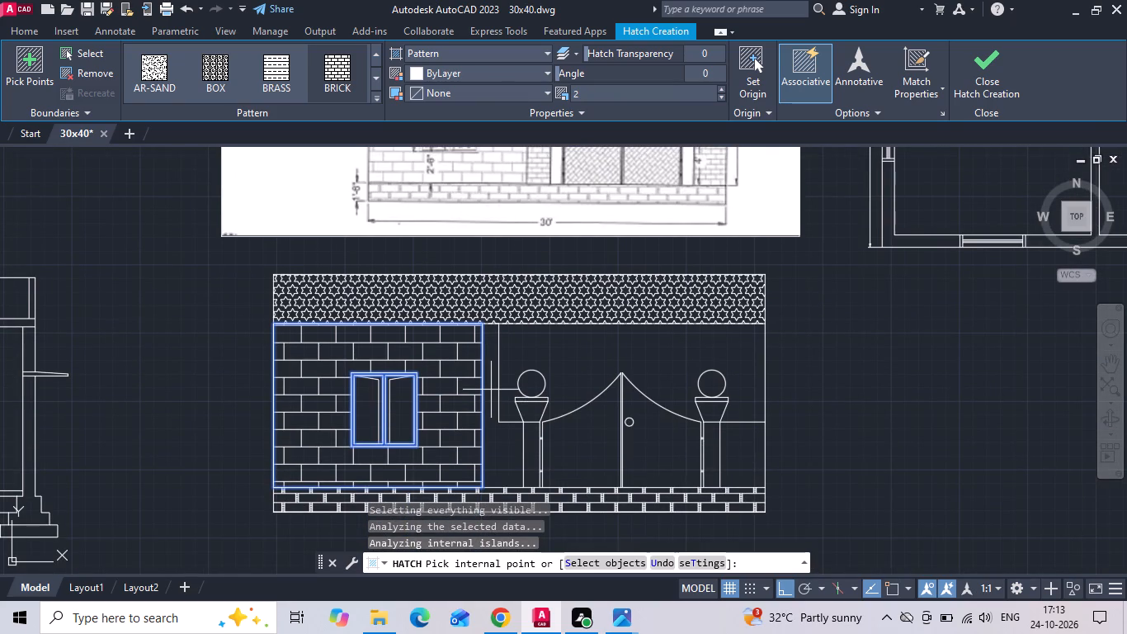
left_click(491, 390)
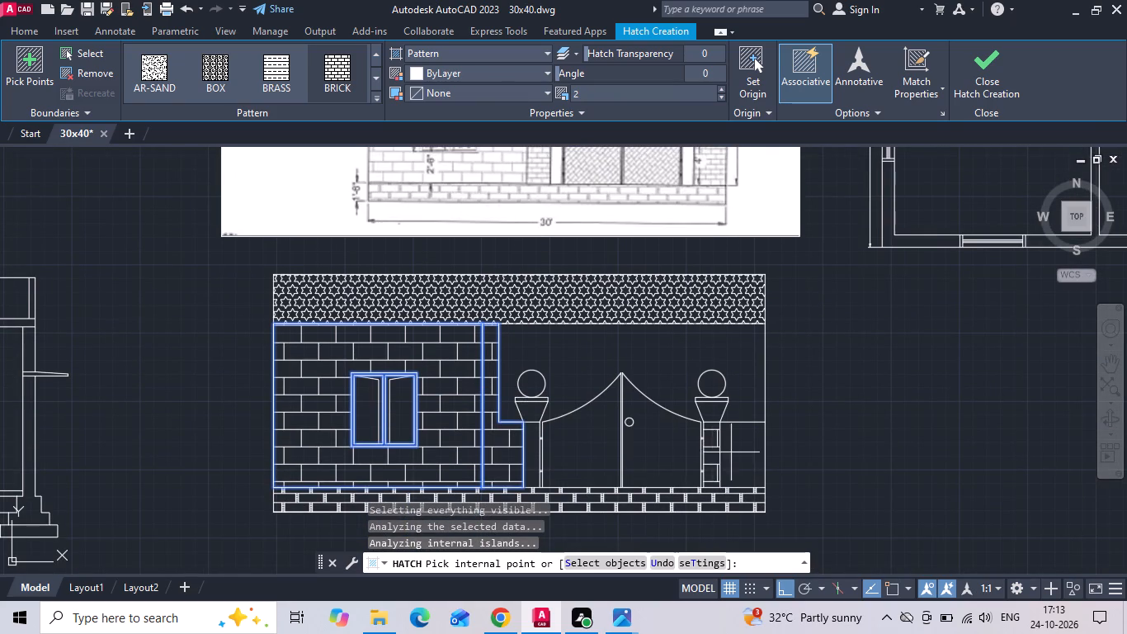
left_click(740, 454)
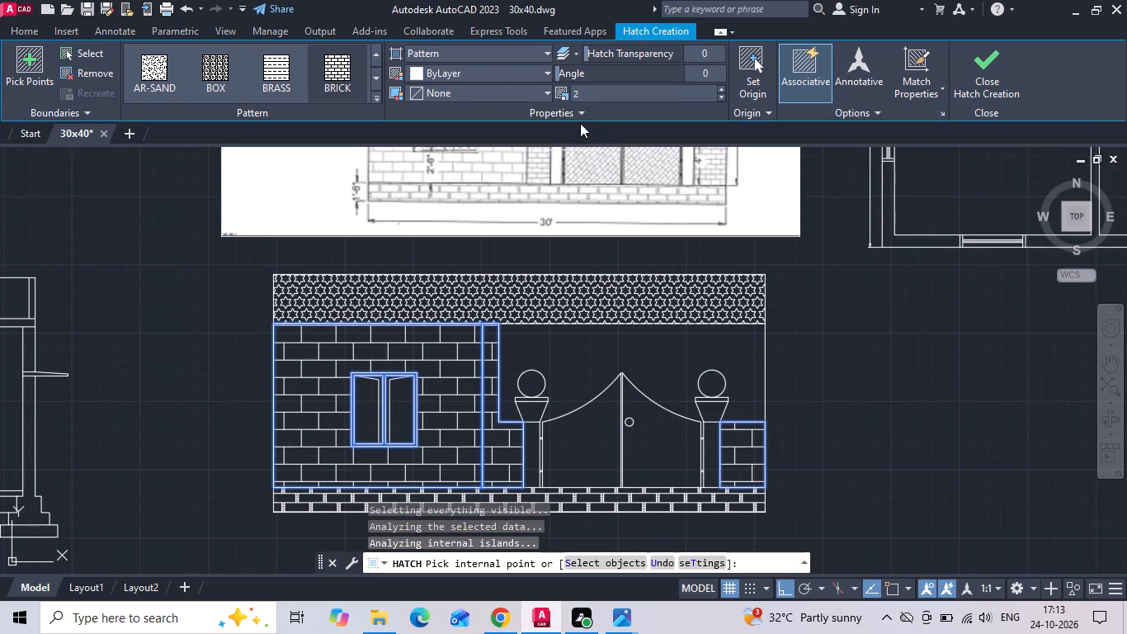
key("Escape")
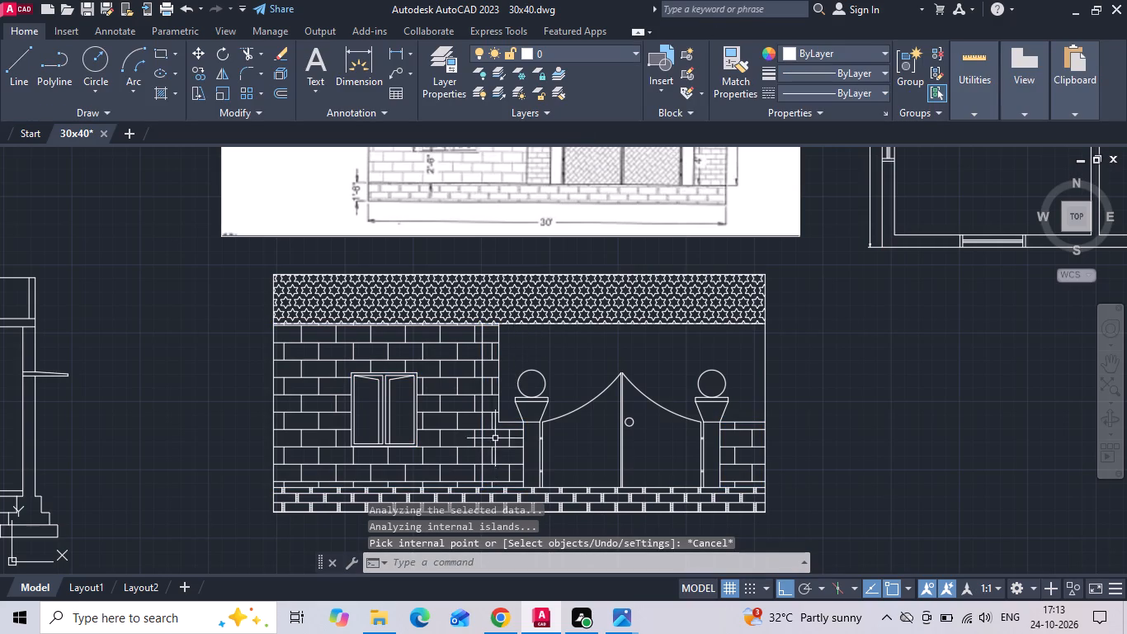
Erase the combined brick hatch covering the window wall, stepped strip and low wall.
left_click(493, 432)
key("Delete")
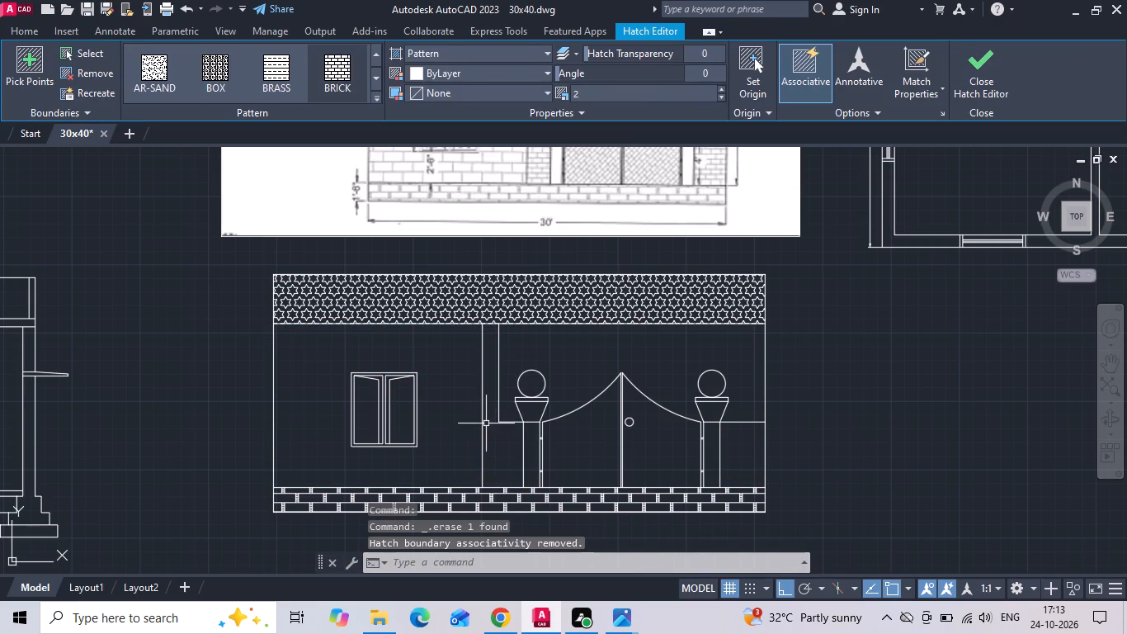
Hatch only the wall around the window with the BRICK pattern at scale 2.
type("H")
key("space")
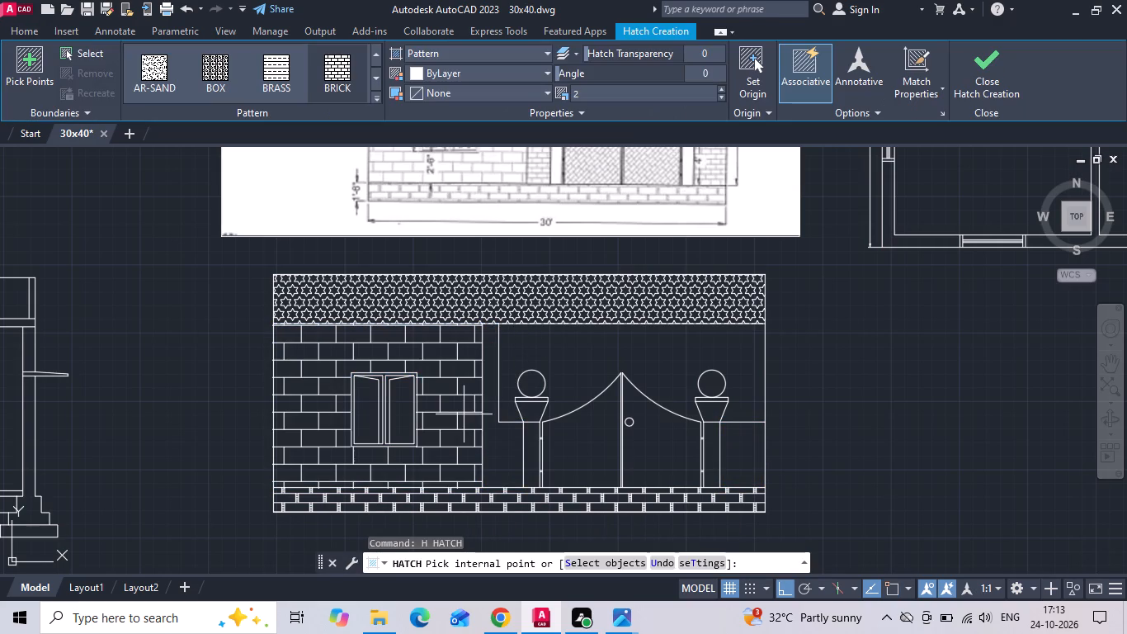
left_click(464, 414)
key("space")
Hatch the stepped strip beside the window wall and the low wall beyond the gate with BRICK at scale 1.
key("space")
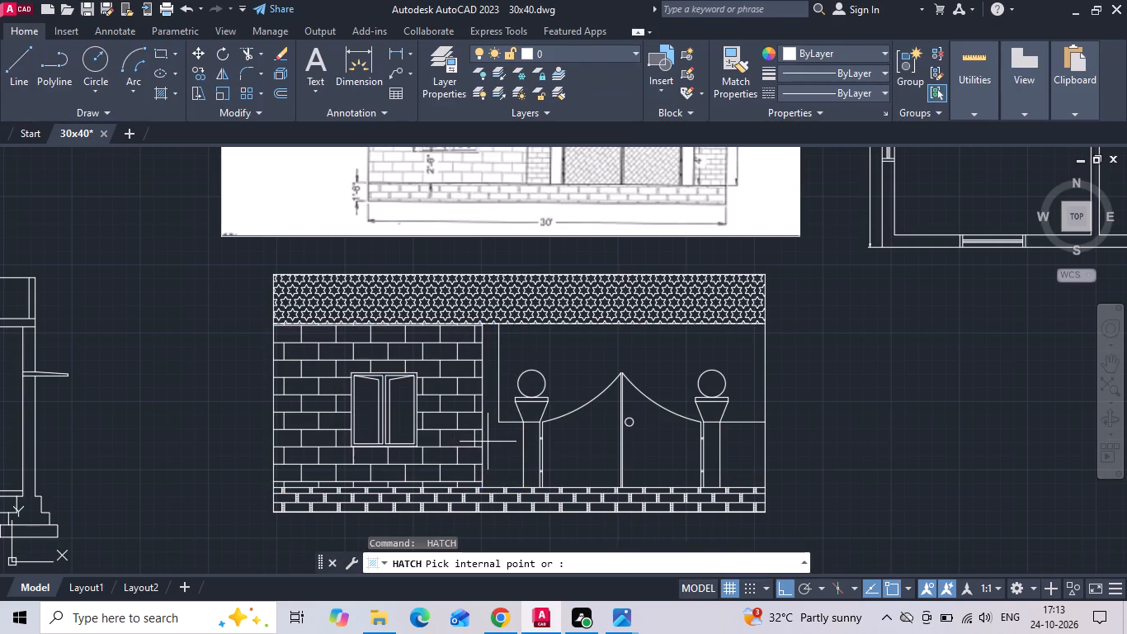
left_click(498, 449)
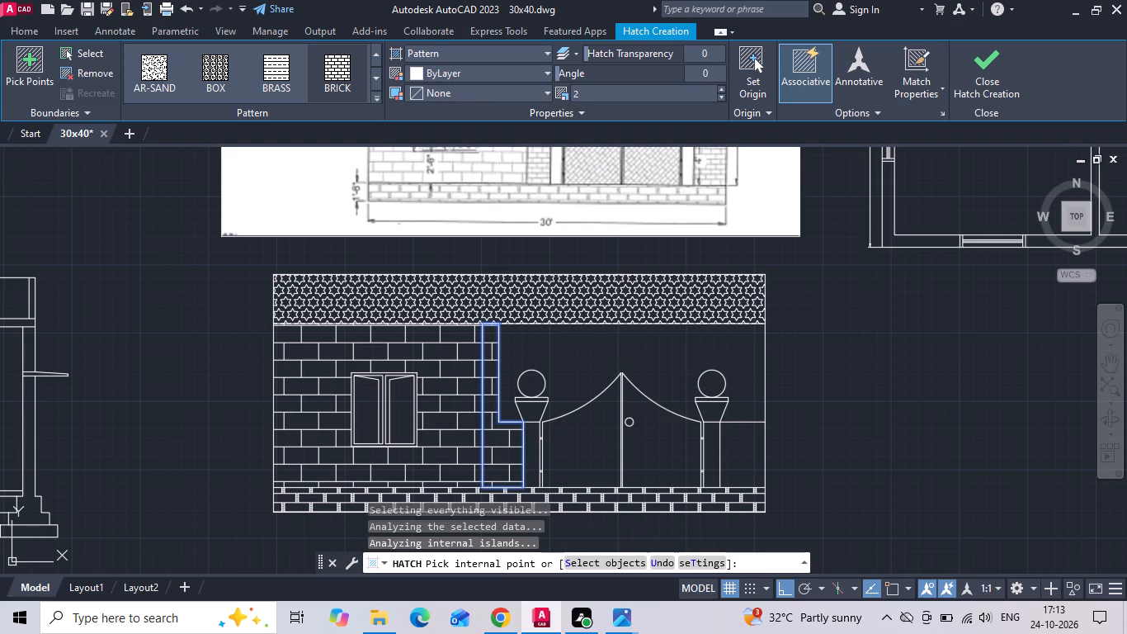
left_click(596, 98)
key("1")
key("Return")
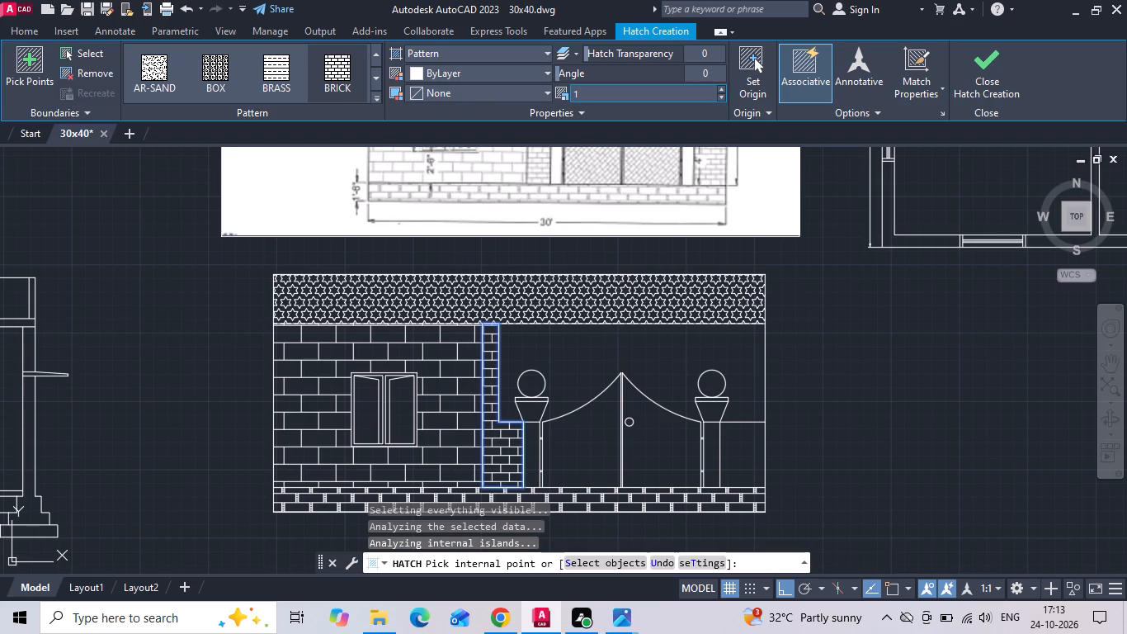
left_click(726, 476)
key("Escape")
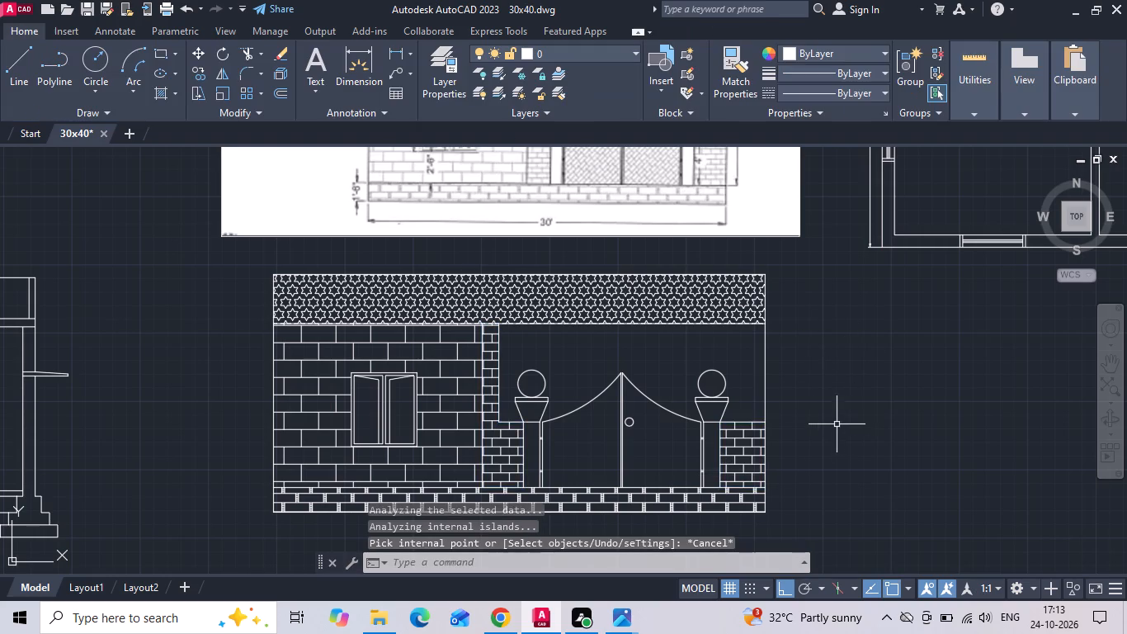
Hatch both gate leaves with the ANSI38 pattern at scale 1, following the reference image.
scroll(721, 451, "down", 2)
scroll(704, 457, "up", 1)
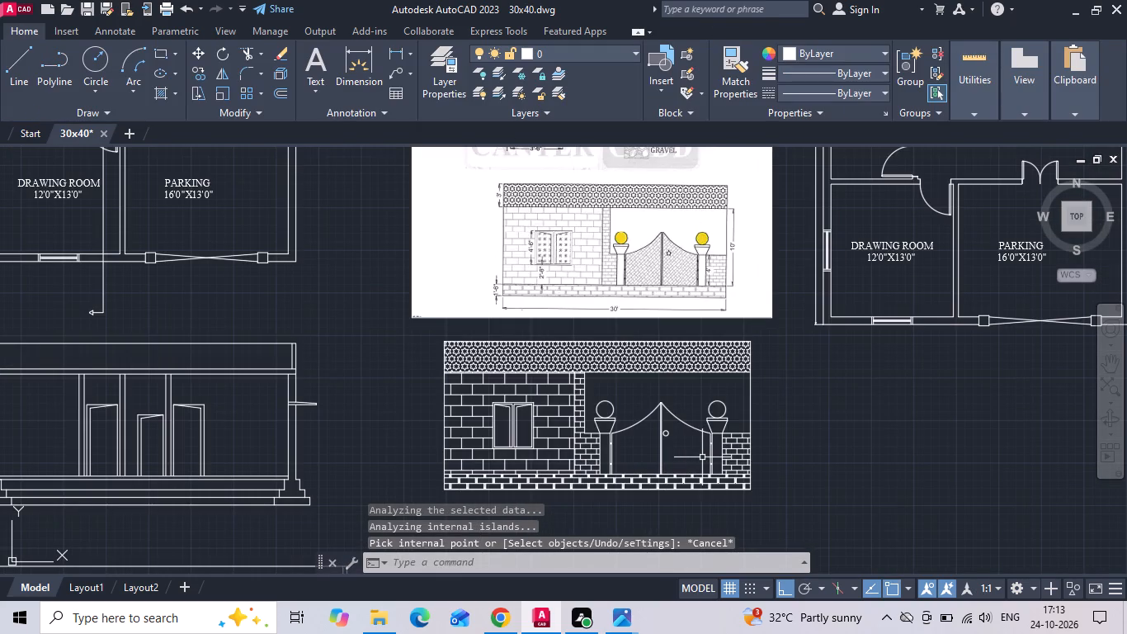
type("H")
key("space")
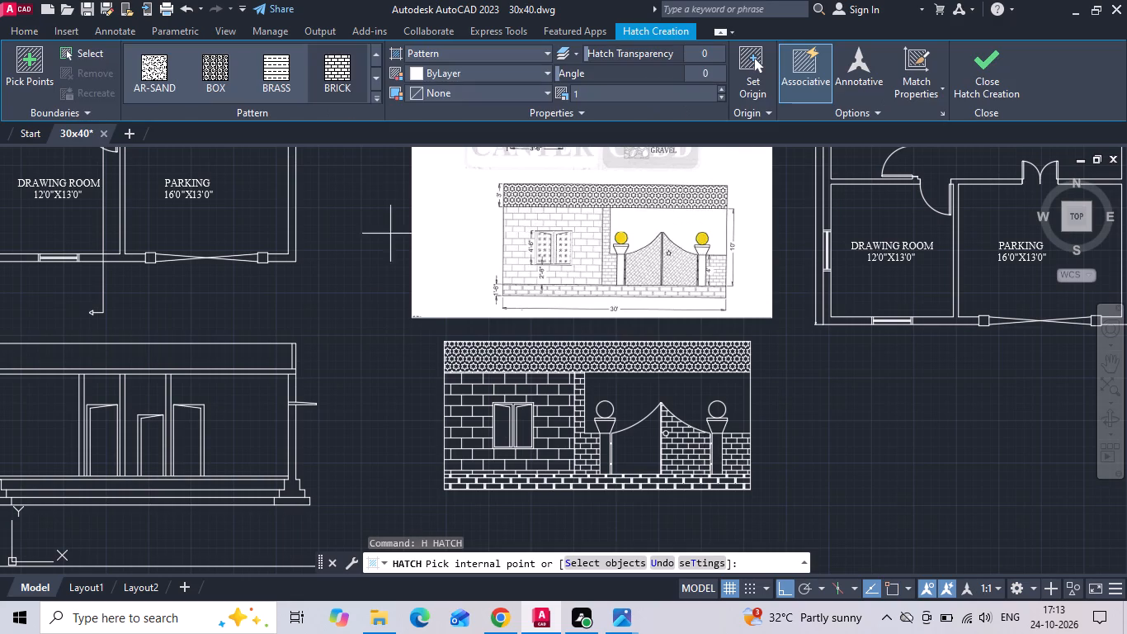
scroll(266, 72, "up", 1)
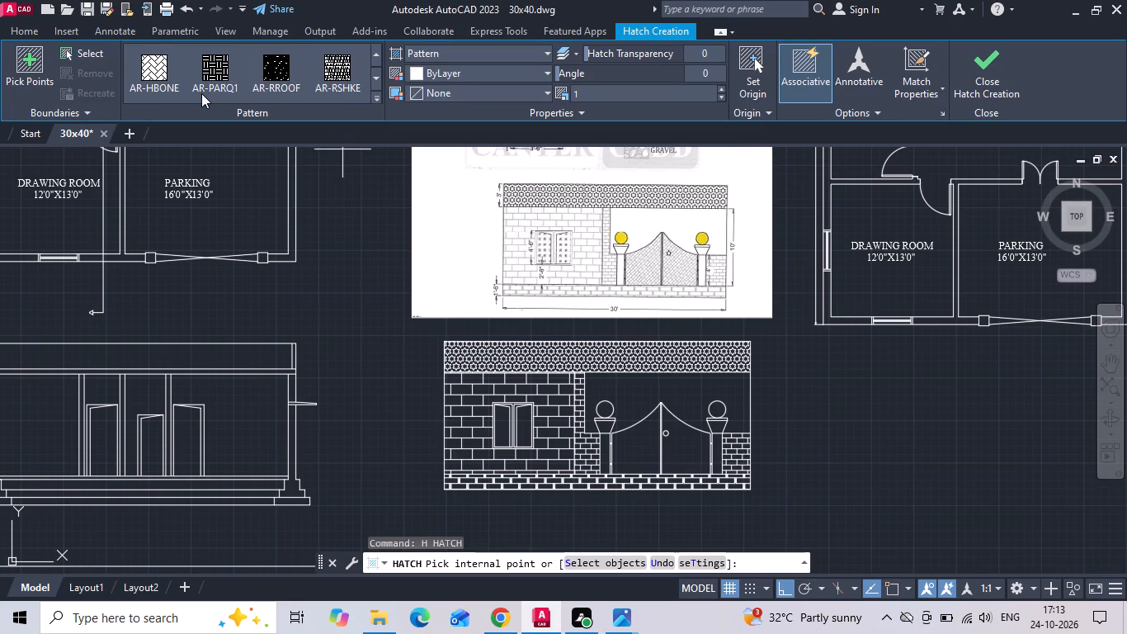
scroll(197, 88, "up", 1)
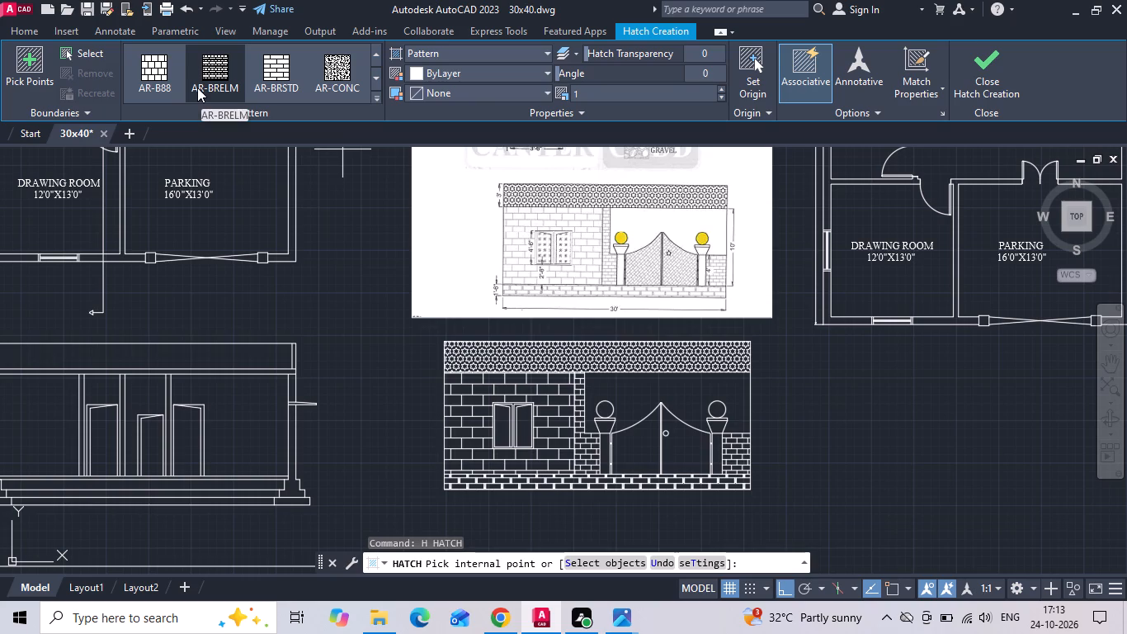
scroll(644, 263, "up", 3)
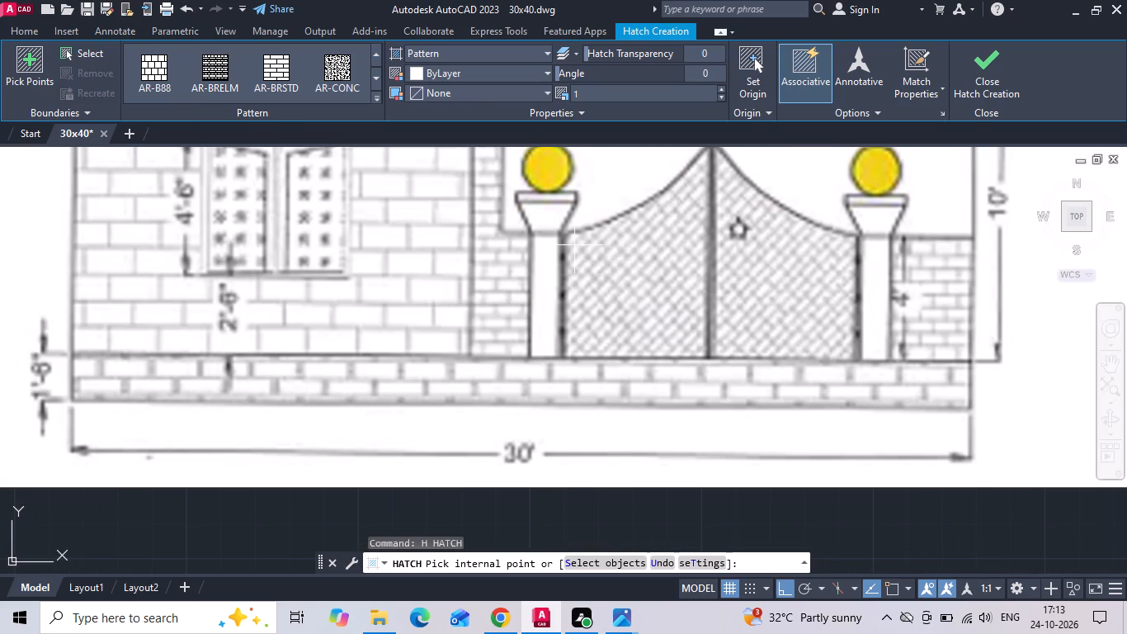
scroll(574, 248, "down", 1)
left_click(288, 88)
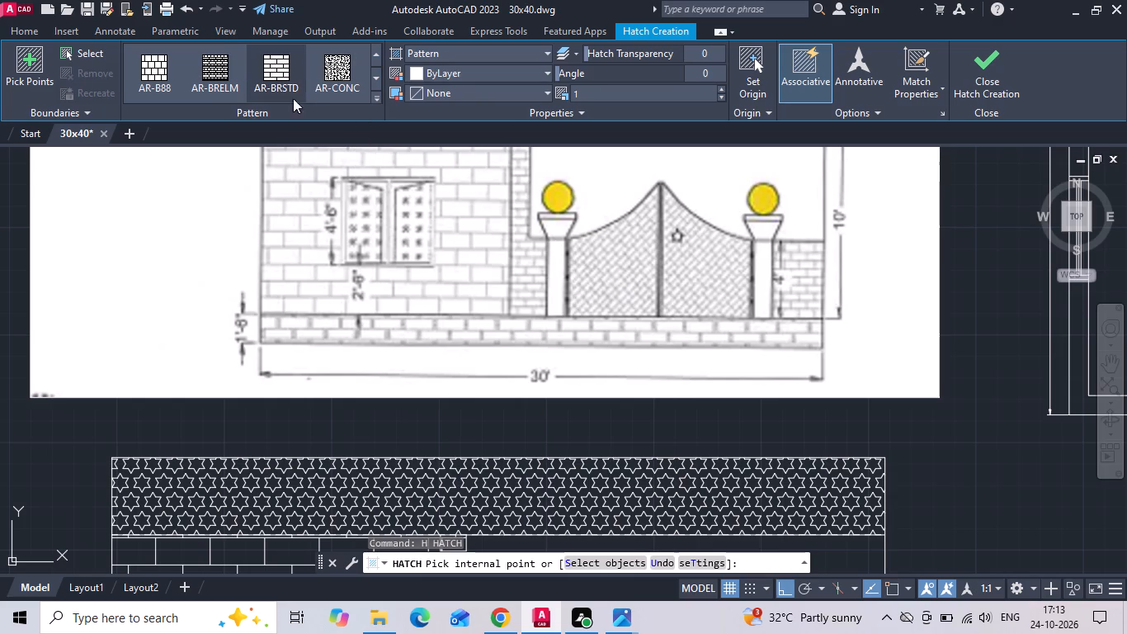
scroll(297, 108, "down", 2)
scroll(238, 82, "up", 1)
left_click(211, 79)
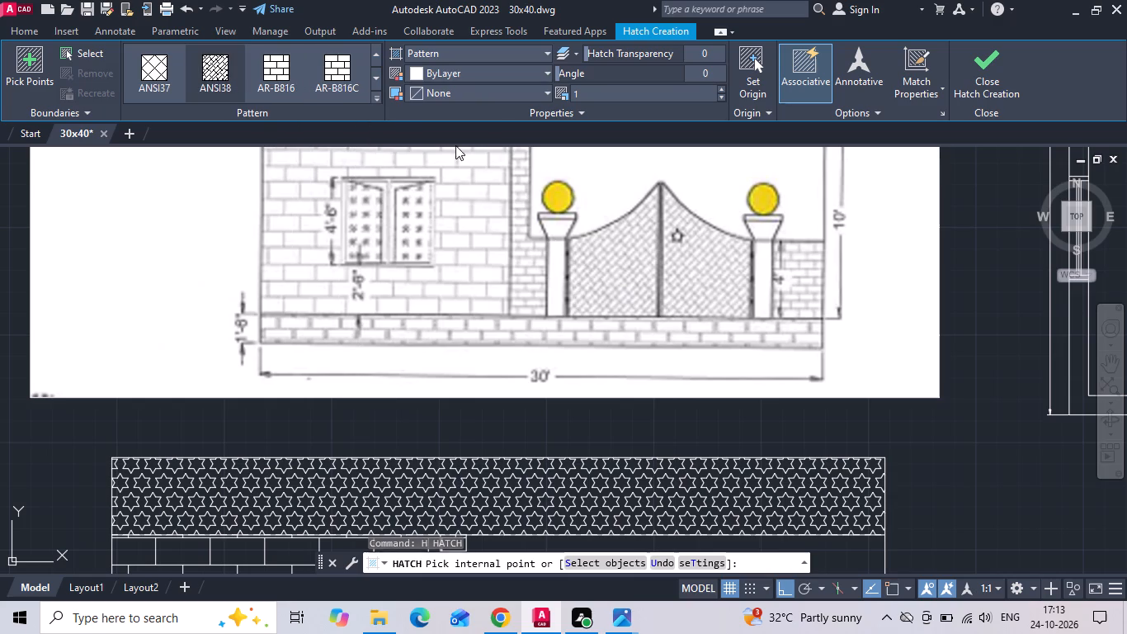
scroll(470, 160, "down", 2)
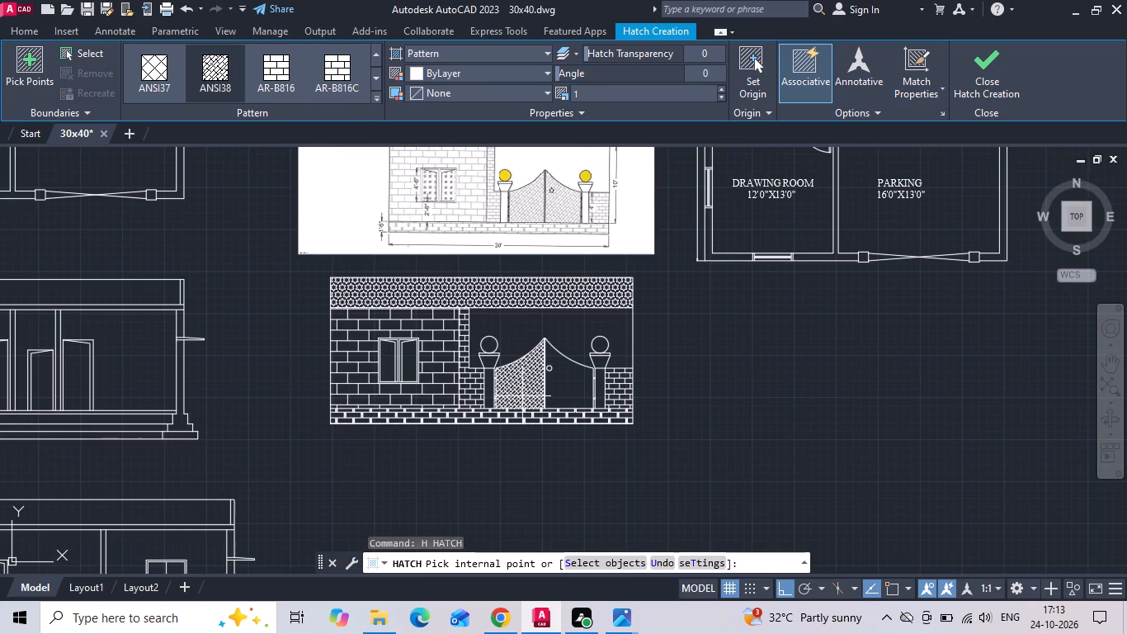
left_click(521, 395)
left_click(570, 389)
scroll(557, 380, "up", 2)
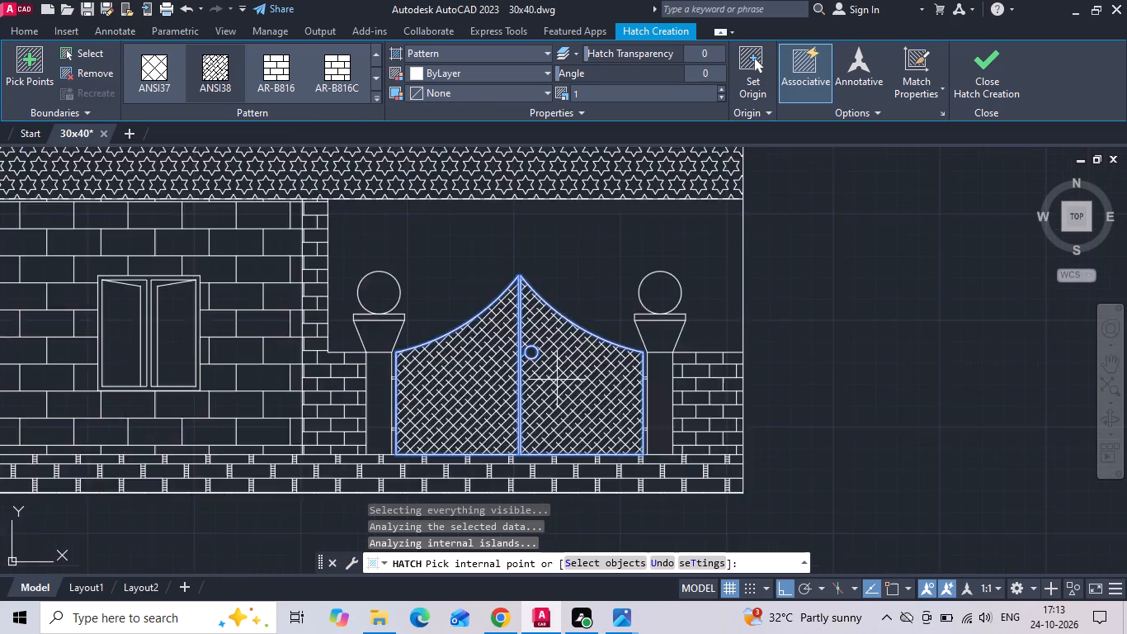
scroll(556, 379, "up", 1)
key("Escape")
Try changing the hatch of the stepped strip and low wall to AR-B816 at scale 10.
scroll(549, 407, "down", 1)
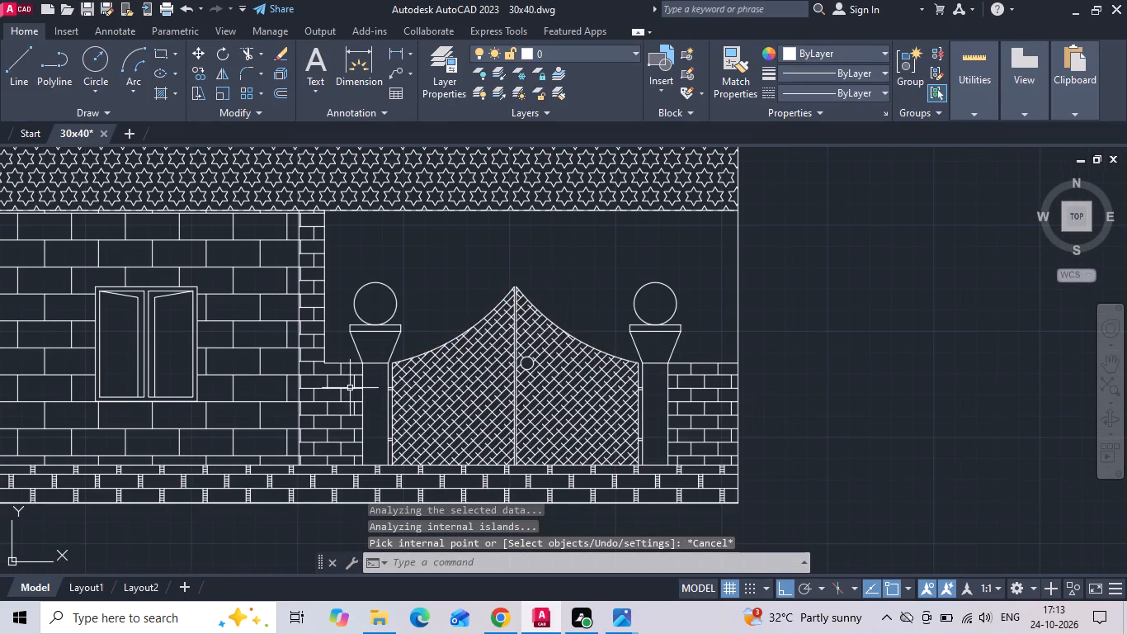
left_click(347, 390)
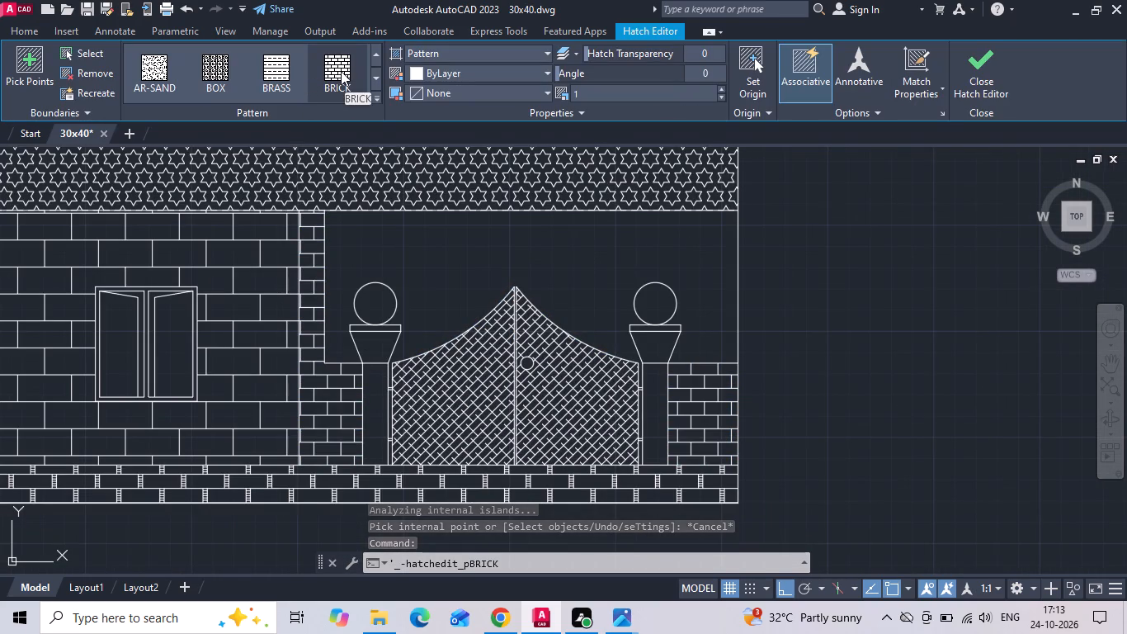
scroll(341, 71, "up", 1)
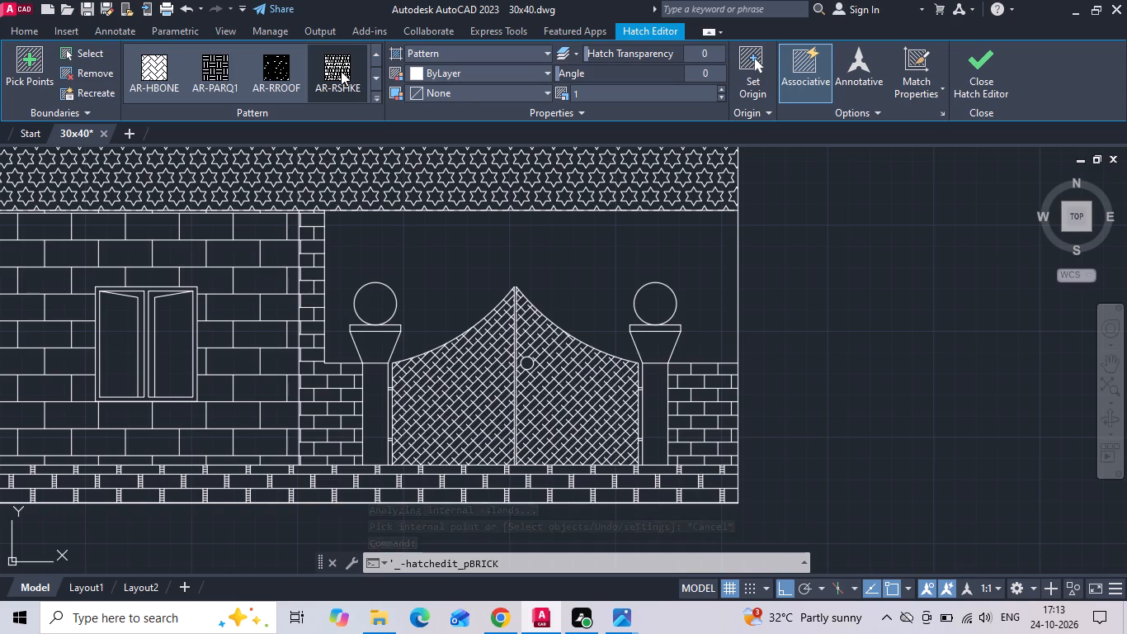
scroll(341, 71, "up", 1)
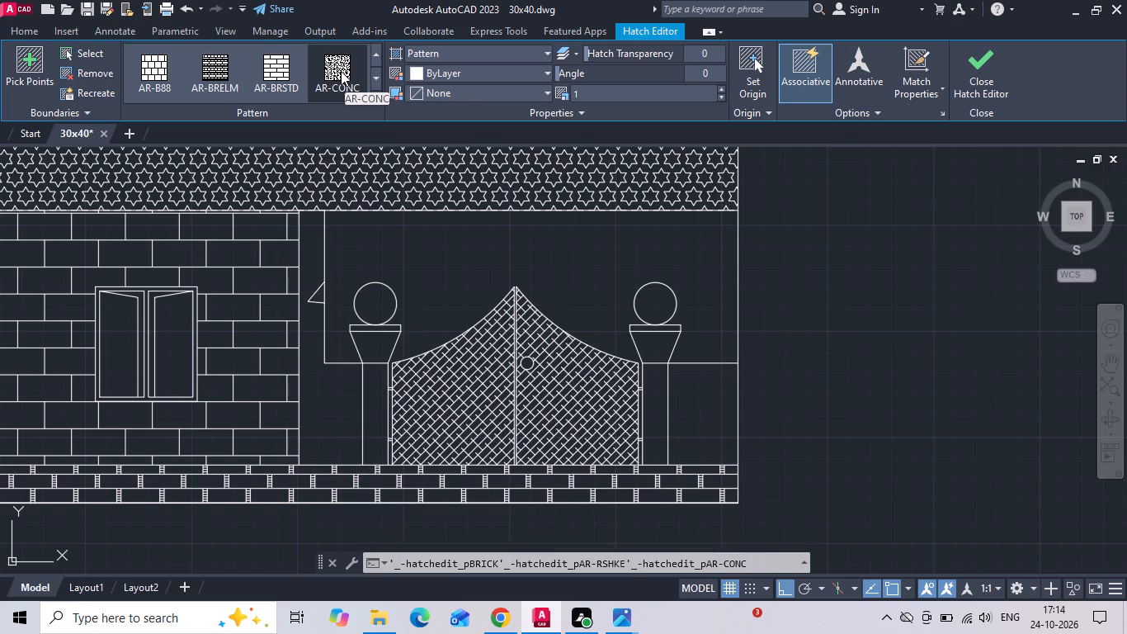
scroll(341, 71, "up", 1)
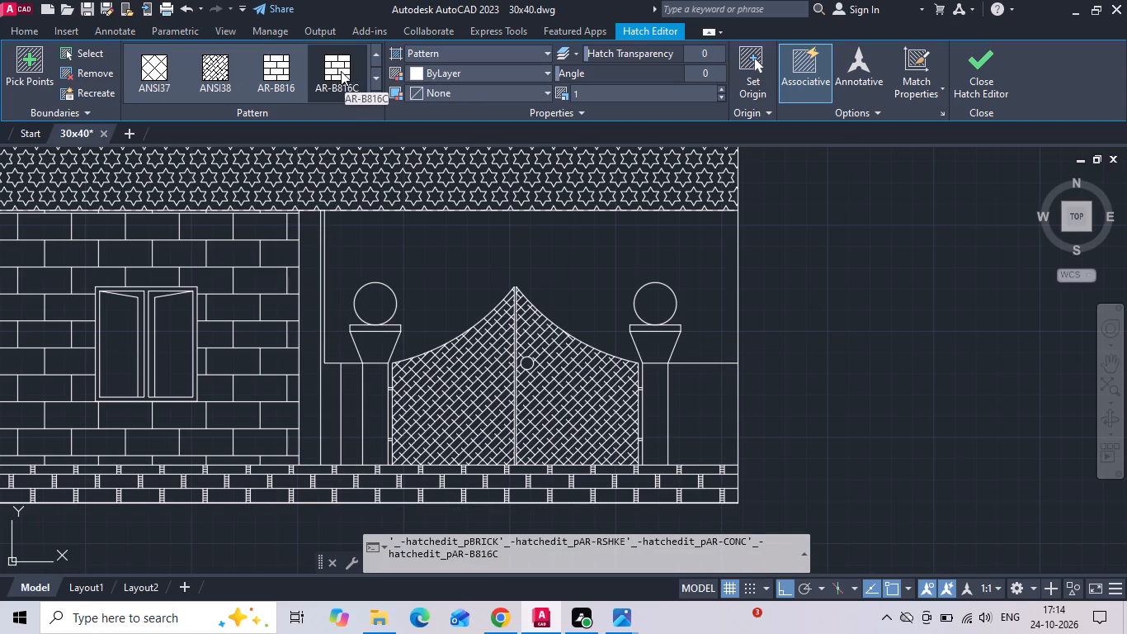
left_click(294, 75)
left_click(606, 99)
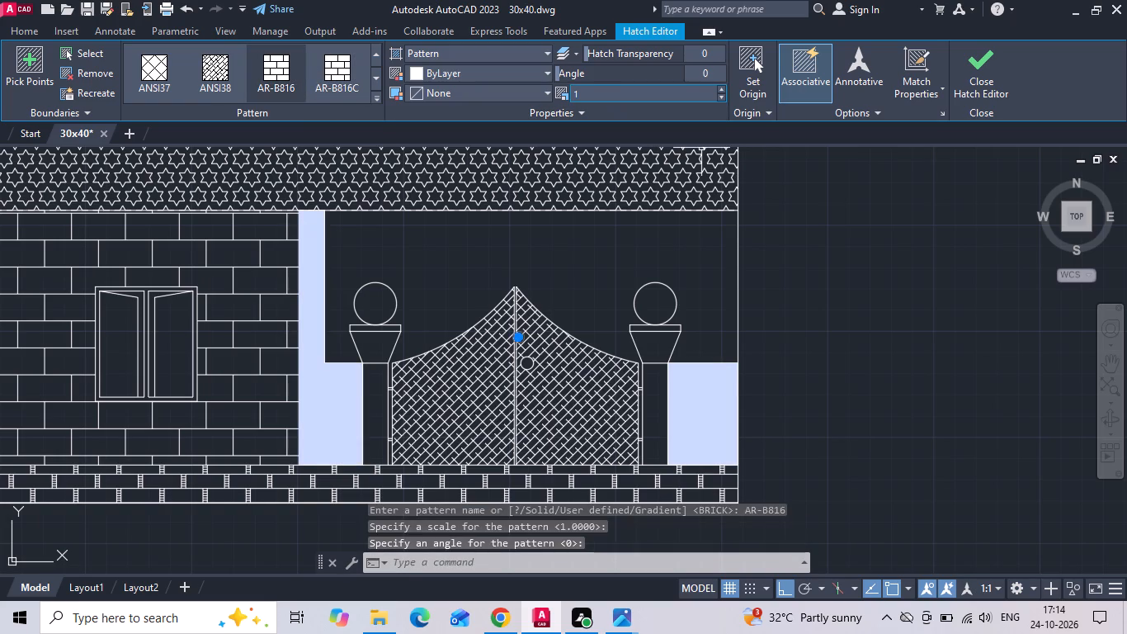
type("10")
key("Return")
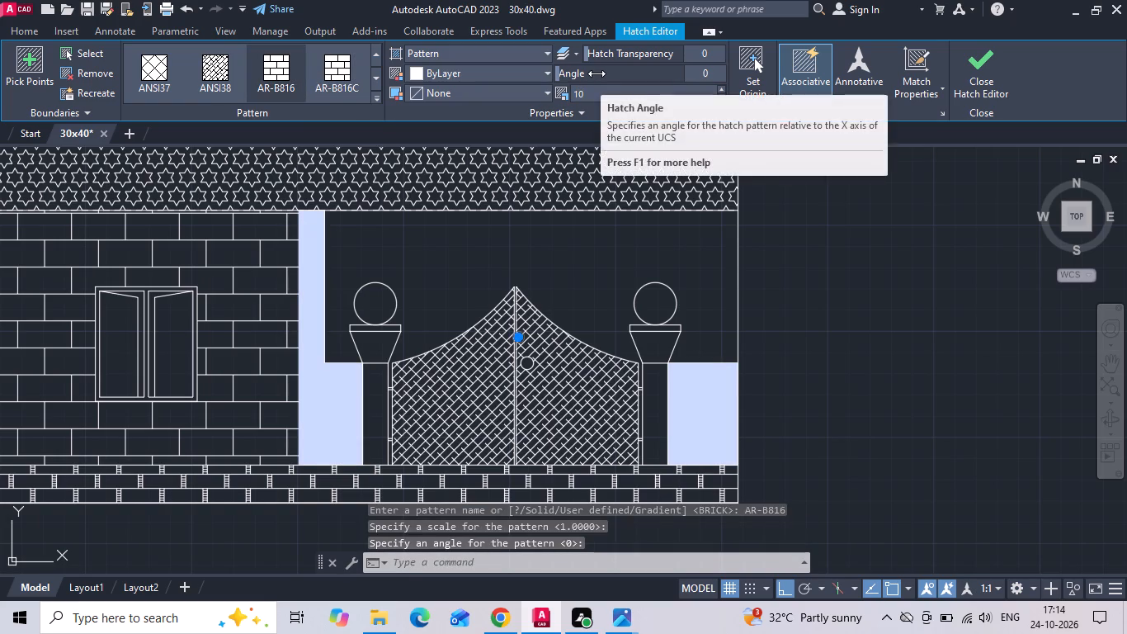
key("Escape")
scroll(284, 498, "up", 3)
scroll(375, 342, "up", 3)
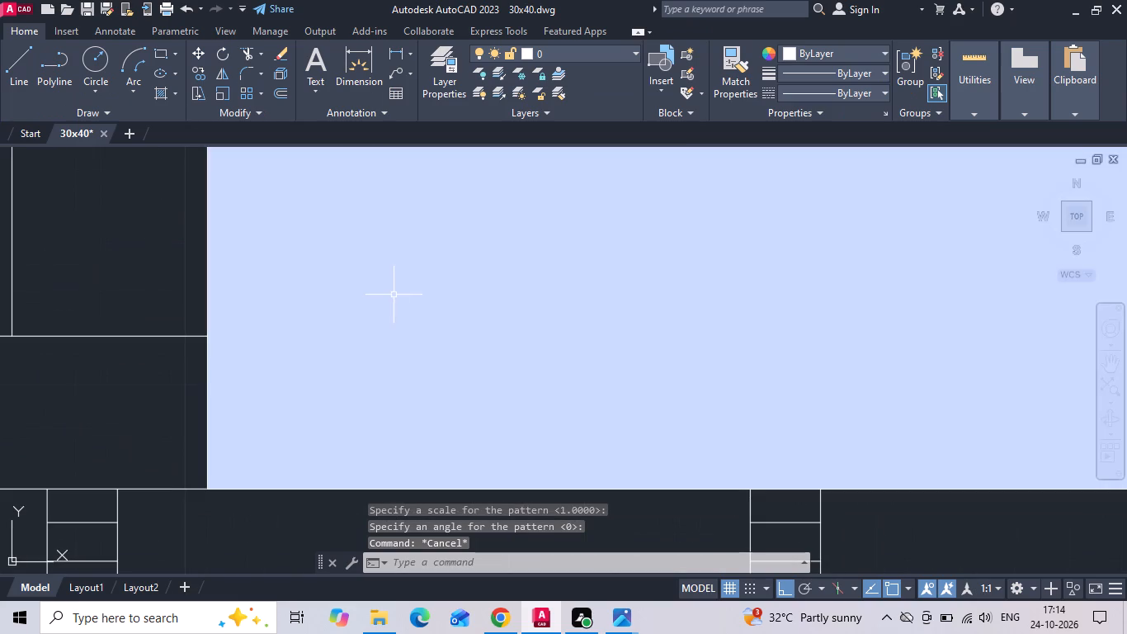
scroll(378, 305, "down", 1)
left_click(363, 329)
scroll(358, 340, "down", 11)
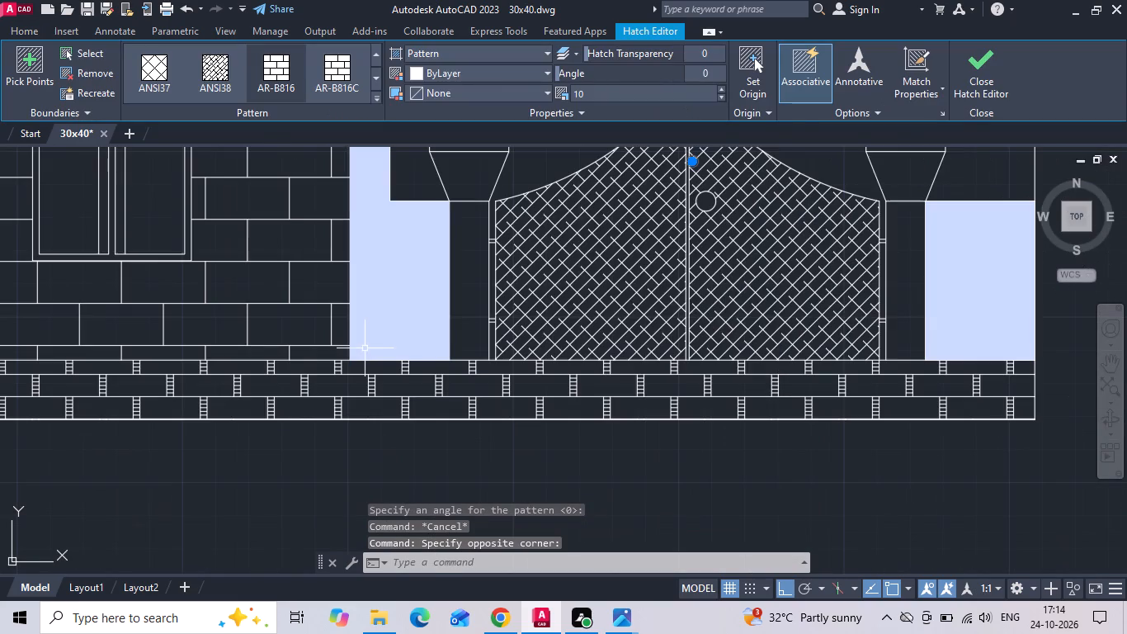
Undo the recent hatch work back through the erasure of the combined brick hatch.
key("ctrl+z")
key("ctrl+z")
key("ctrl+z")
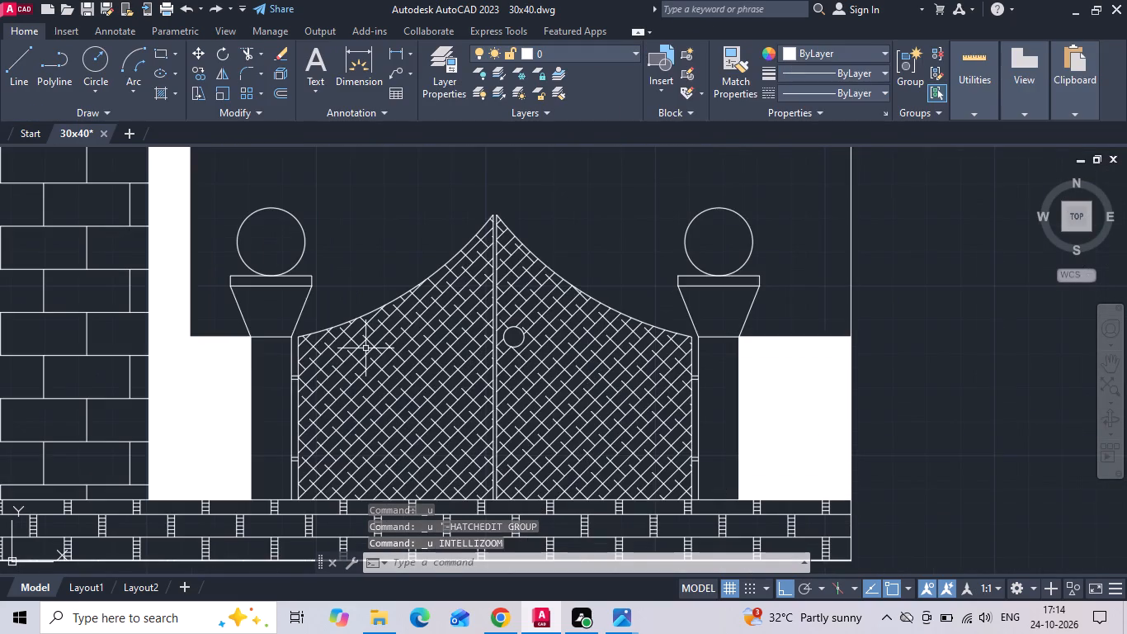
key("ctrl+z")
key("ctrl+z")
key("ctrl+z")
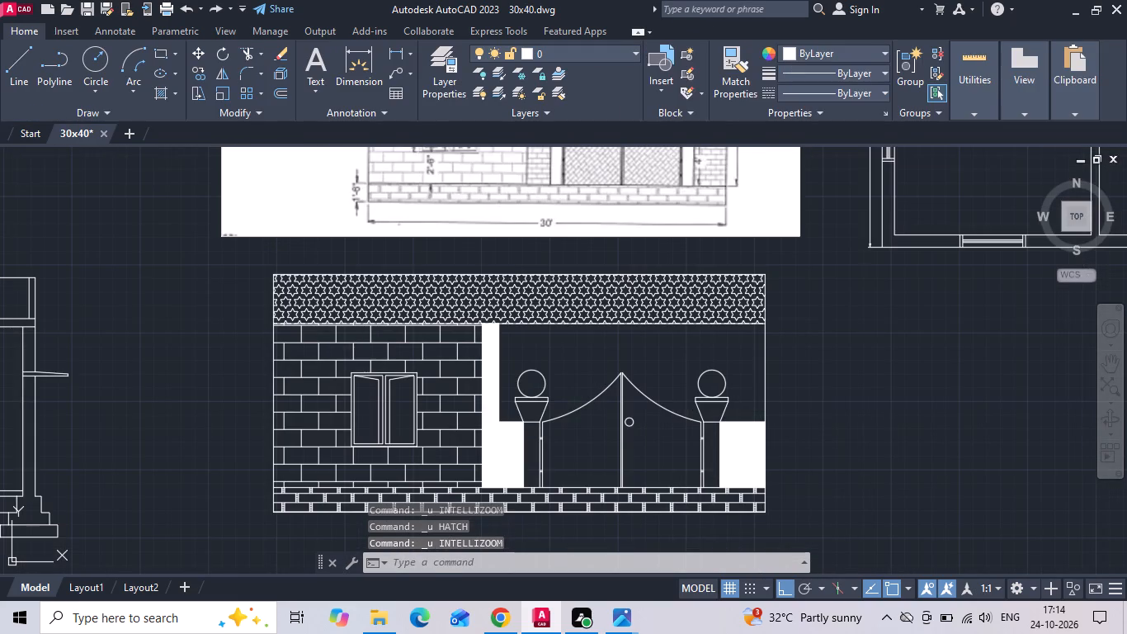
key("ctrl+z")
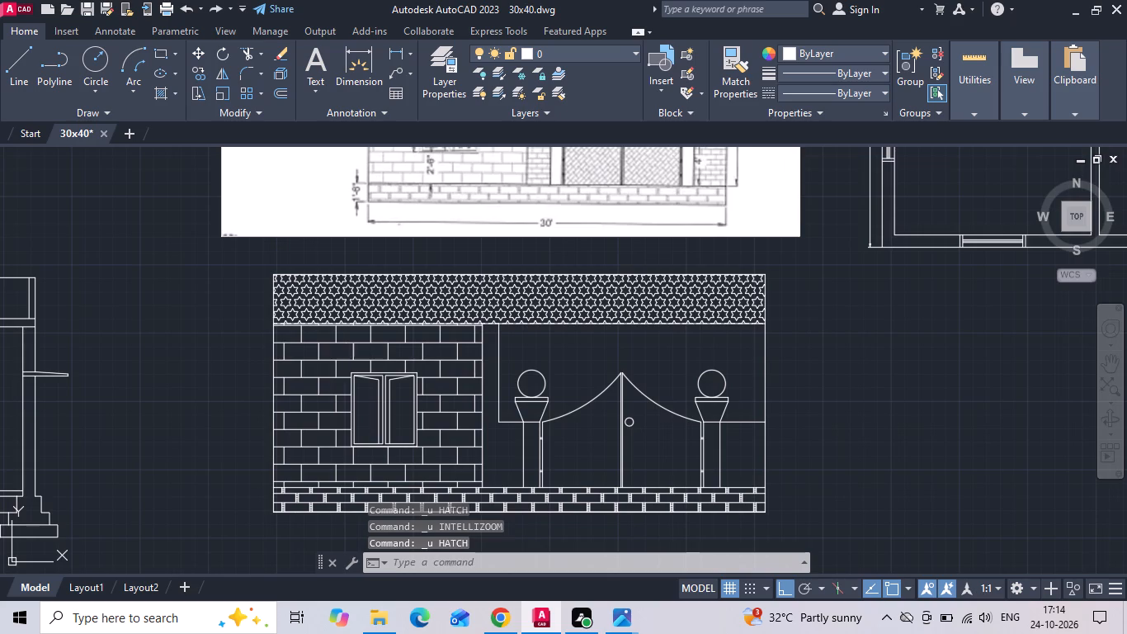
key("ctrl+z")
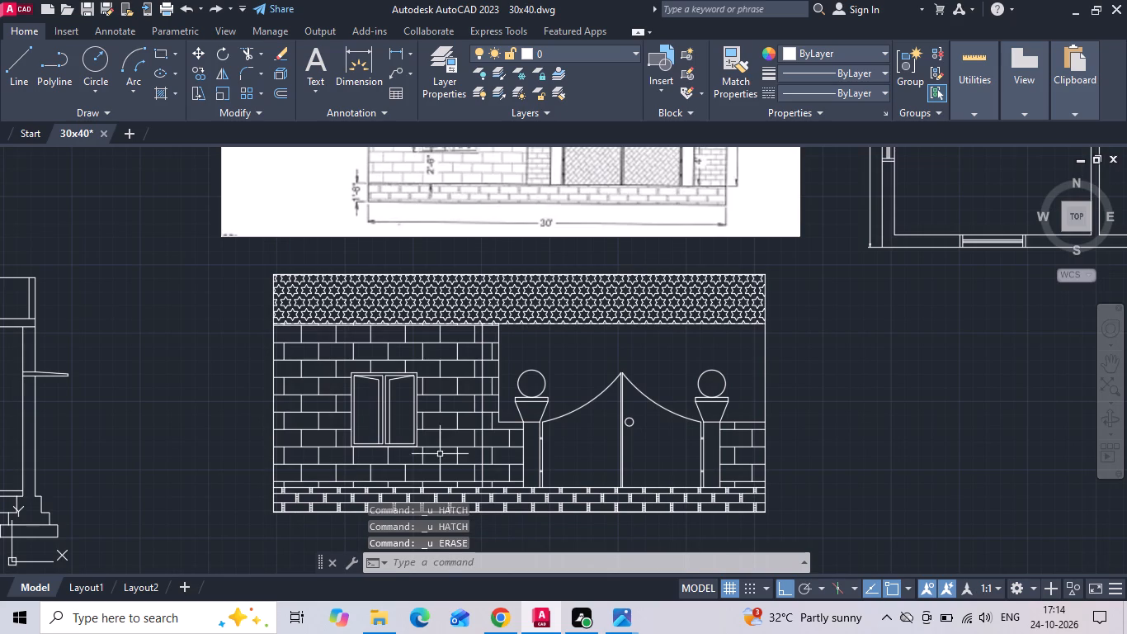
Erase the combined brick hatch covering the window wall, stepped strip and low wall.
left_click(445, 427)
left_click(441, 414)
key("Delete")
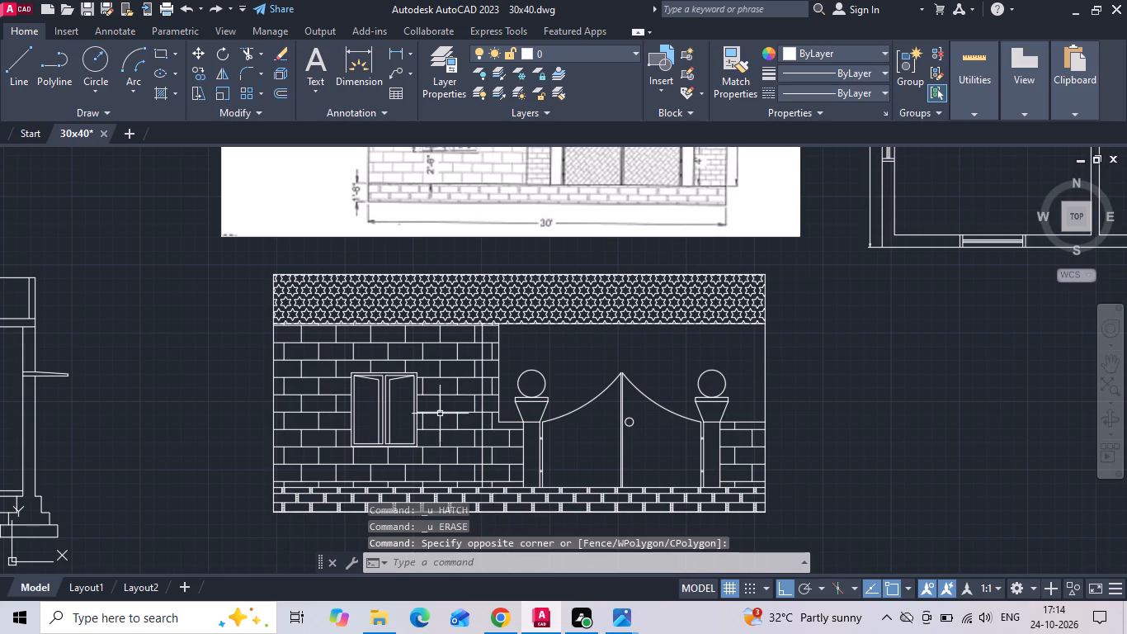
left_click(432, 447)
key("Delete")
Hatch only the wall around the window with the BRICK pattern at scale 2.
type("H")
key("space")
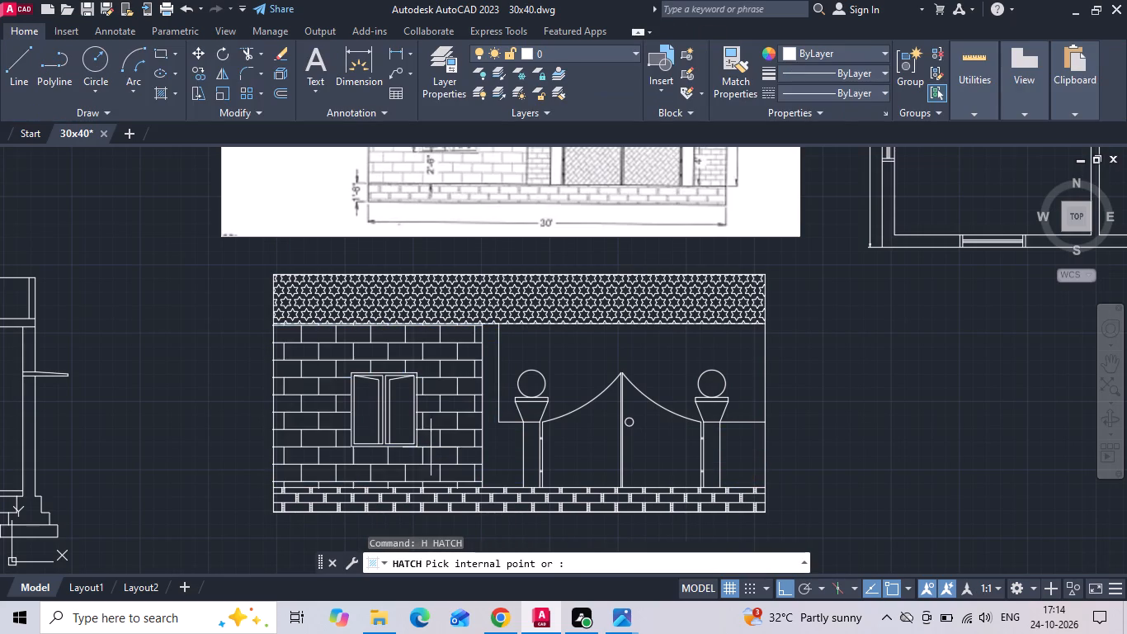
left_click(465, 423)
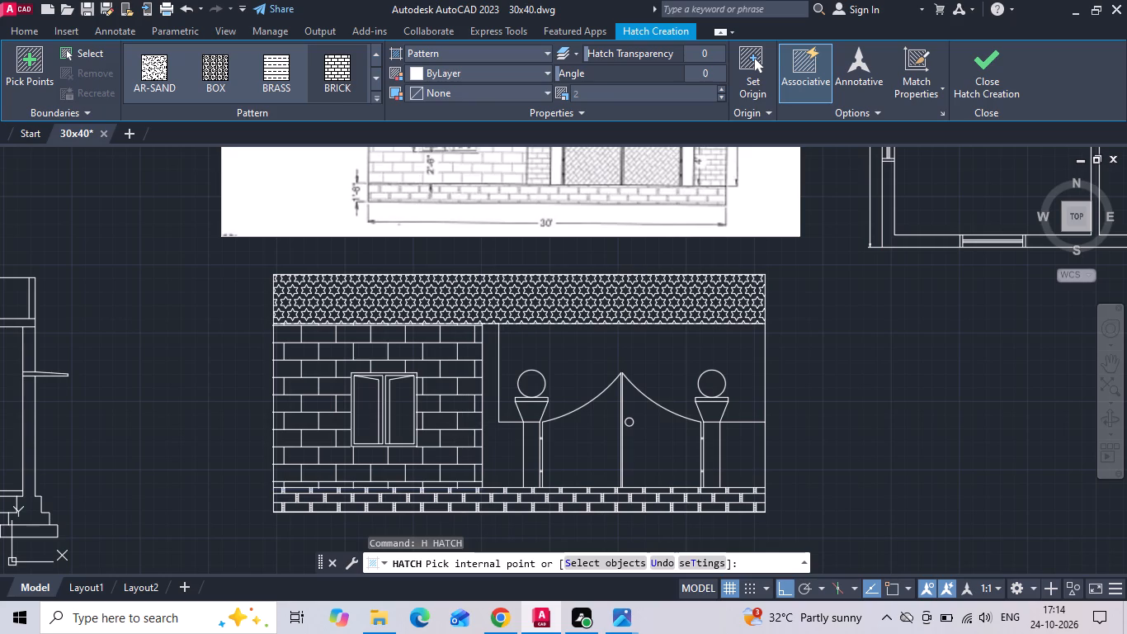
key("space")
Hatch the stepped strip beside the window wall and the low wall beyond the gate with BRICK at scale 1.
middle_click_drag(512, 462, 471, 352)
key("space")
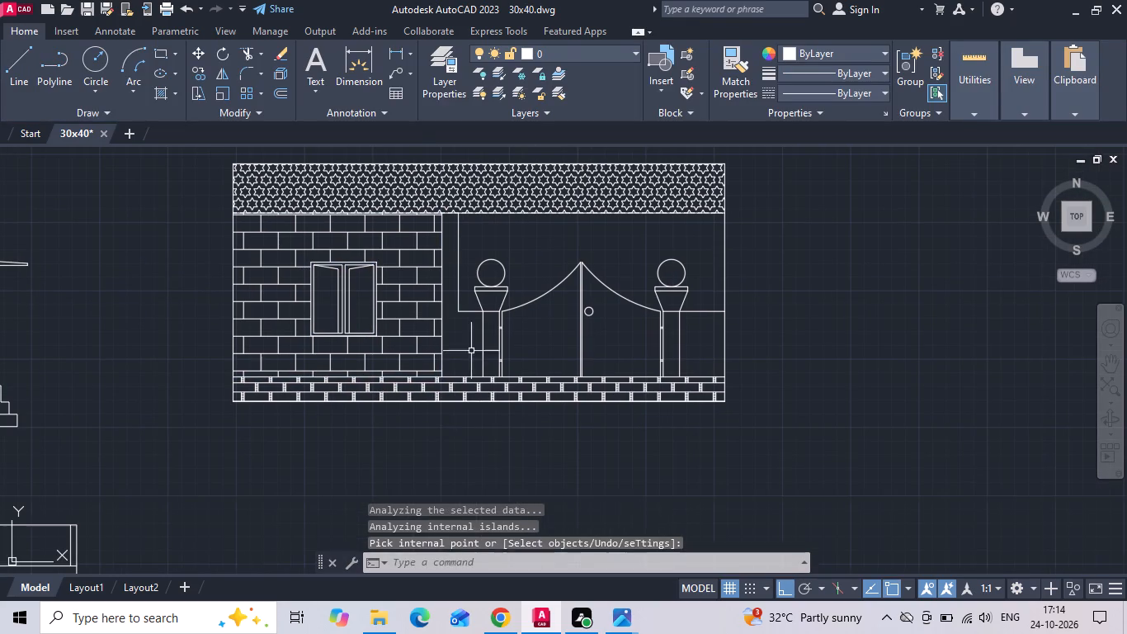
left_click(462, 339)
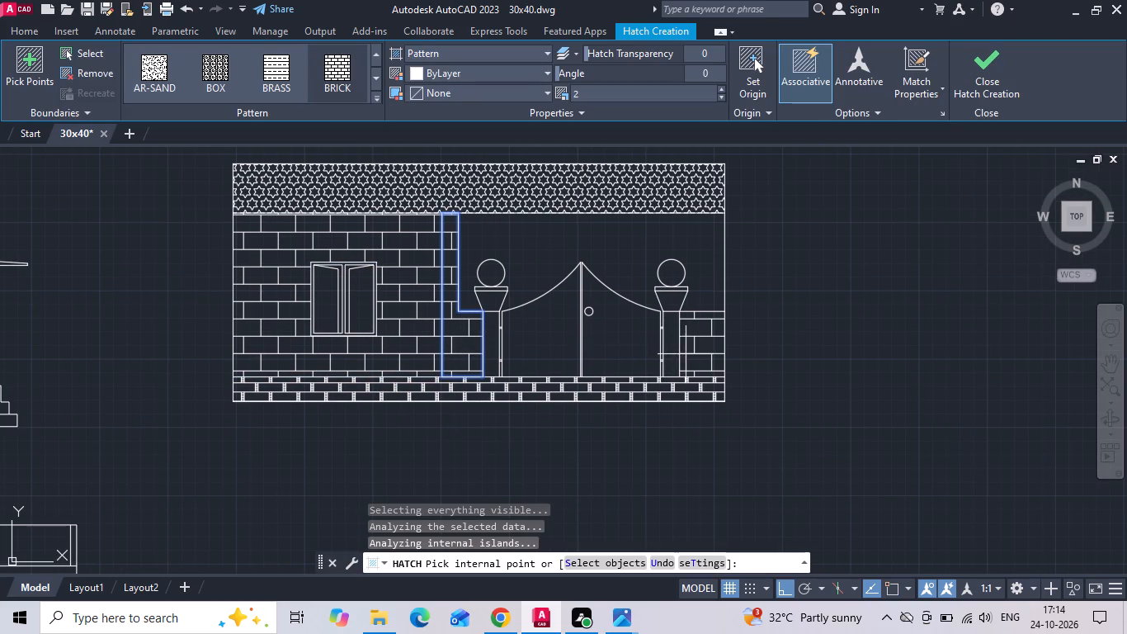
left_click(686, 354)
left_click(588, 97)
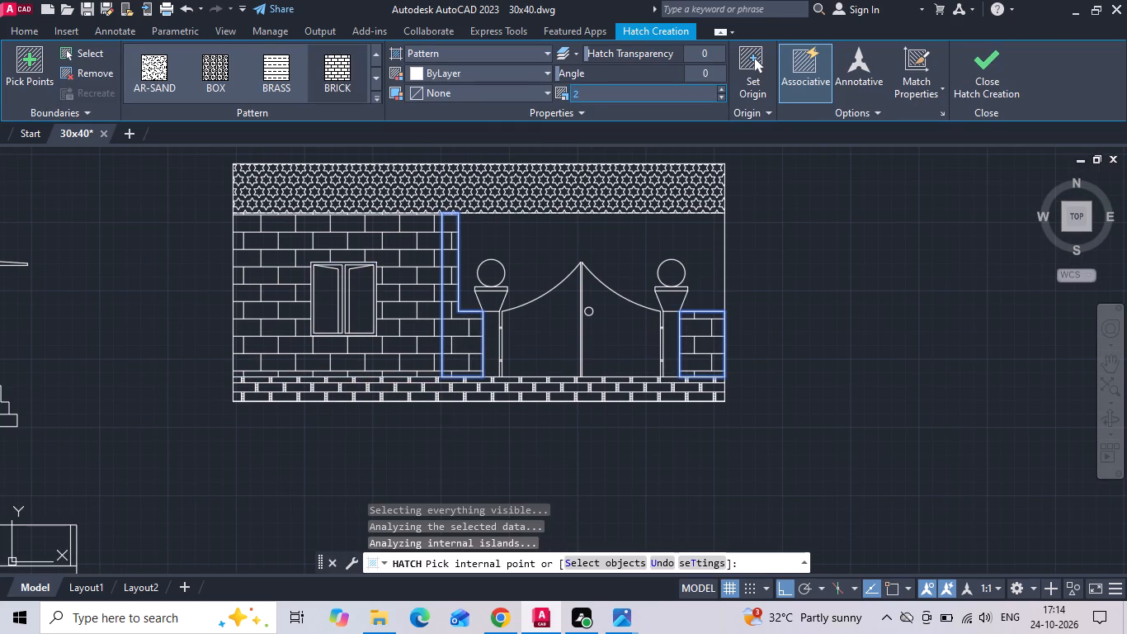
key("BackSpace")
key("1")
key("Return")
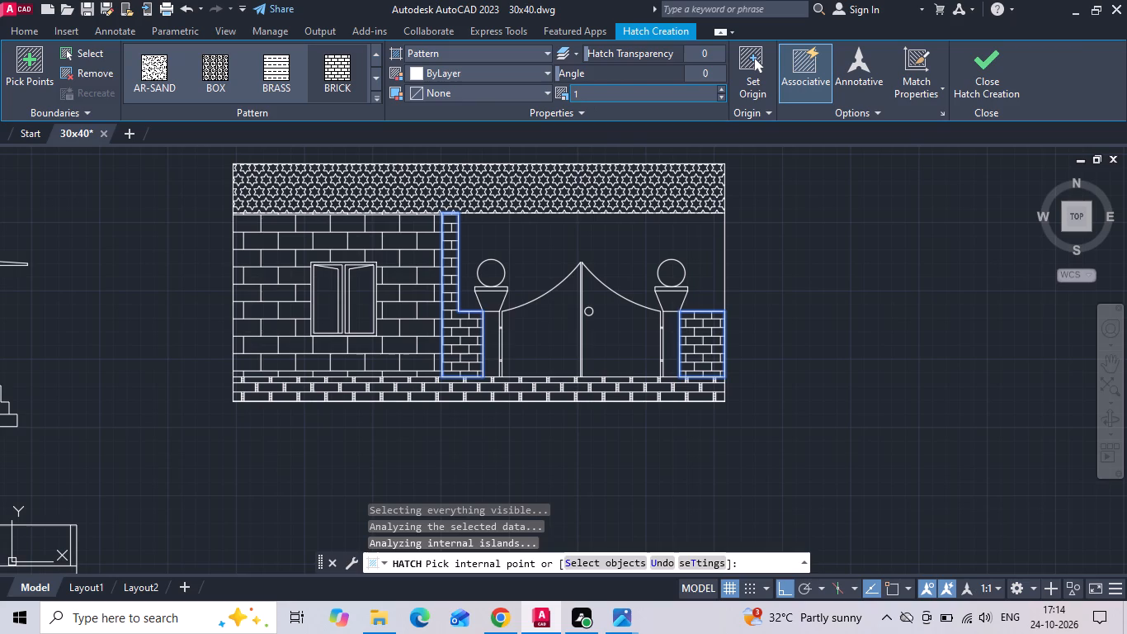
key("Escape")
scroll(446, 367, "down", 2)
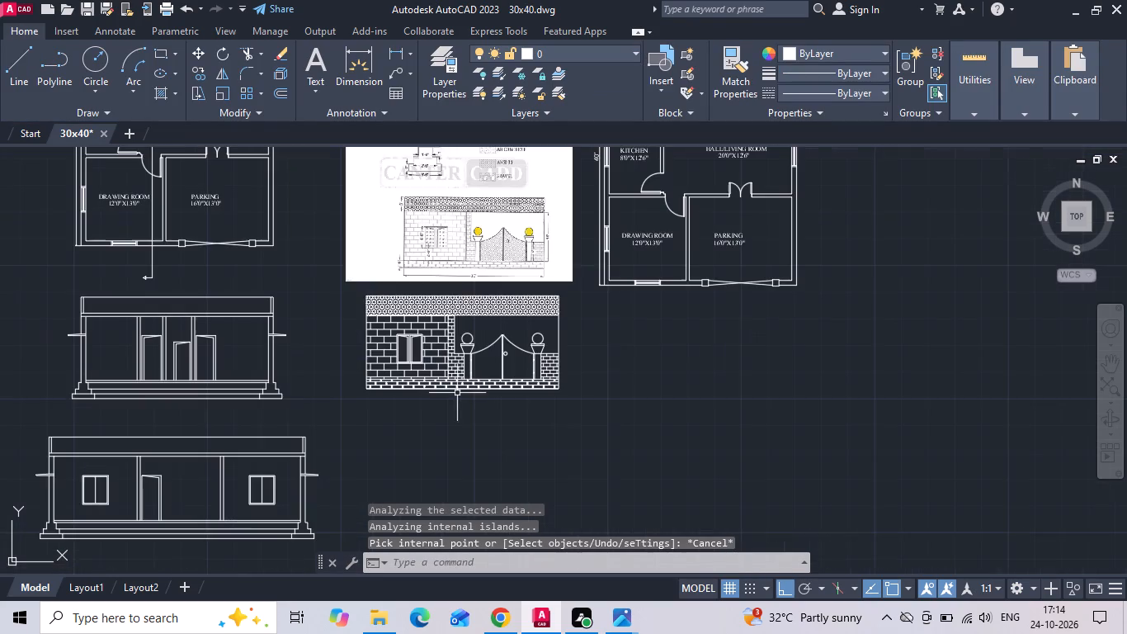
Hatch both window panes of the front elevation with the GOST_GLASS pattern, following the reference image.
scroll(412, 218, "up", 3)
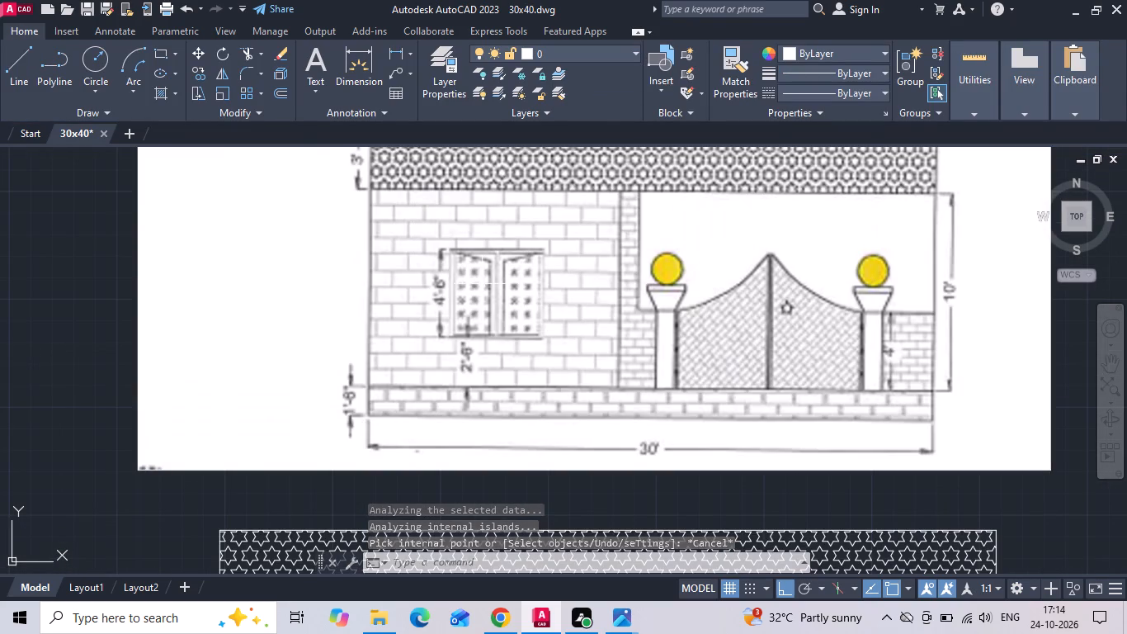
type("H")
key("space")
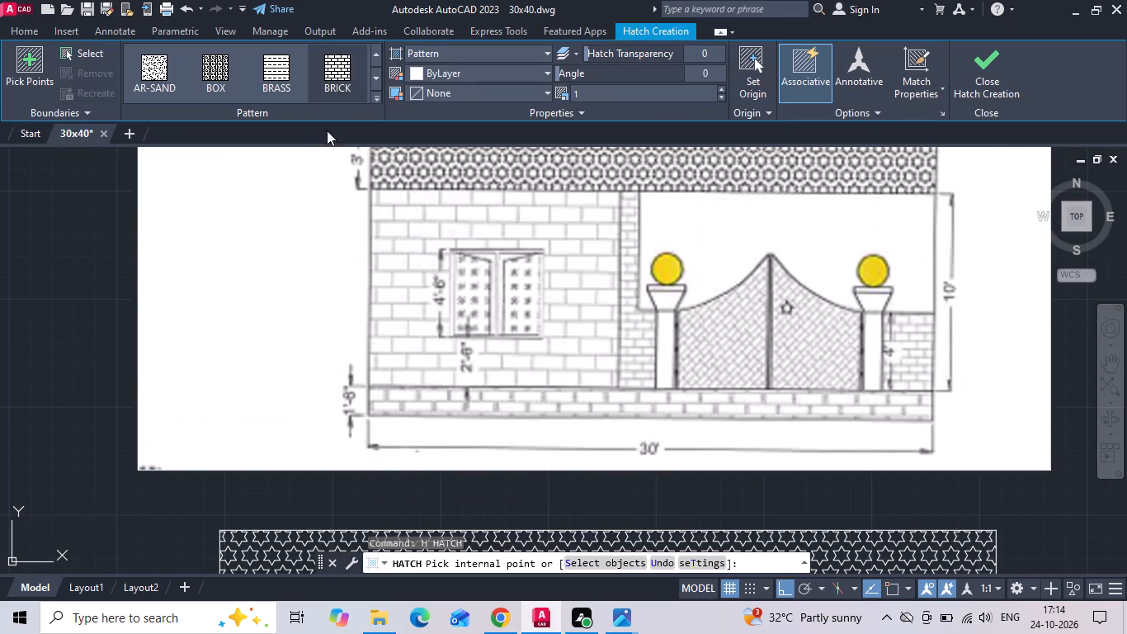
scroll(284, 76, "down", 2)
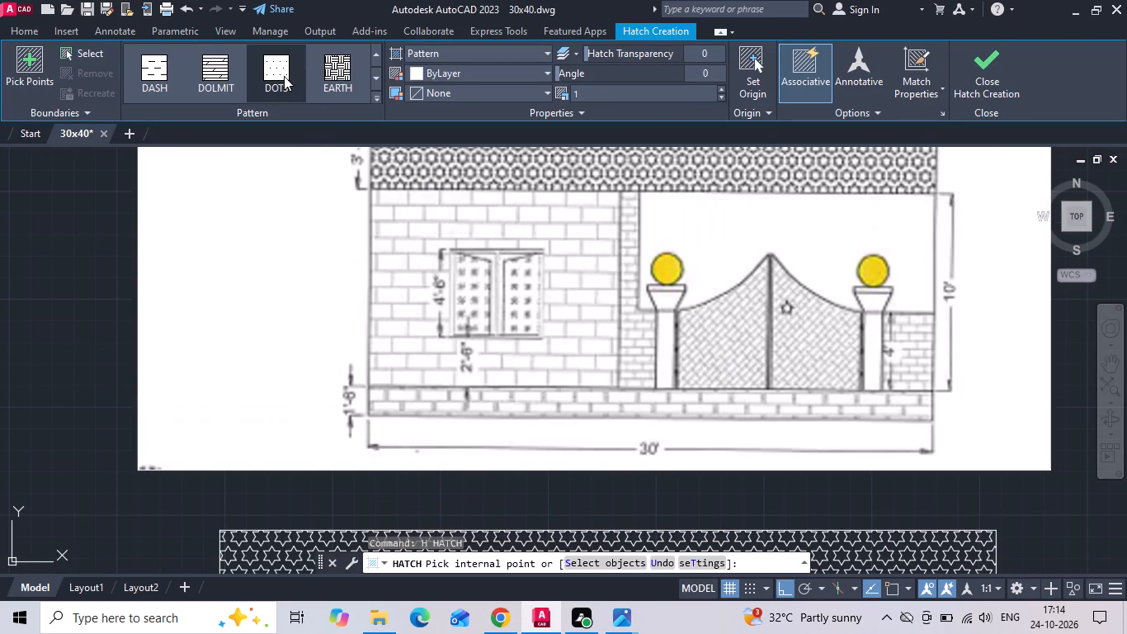
scroll(284, 76, "down", 1)
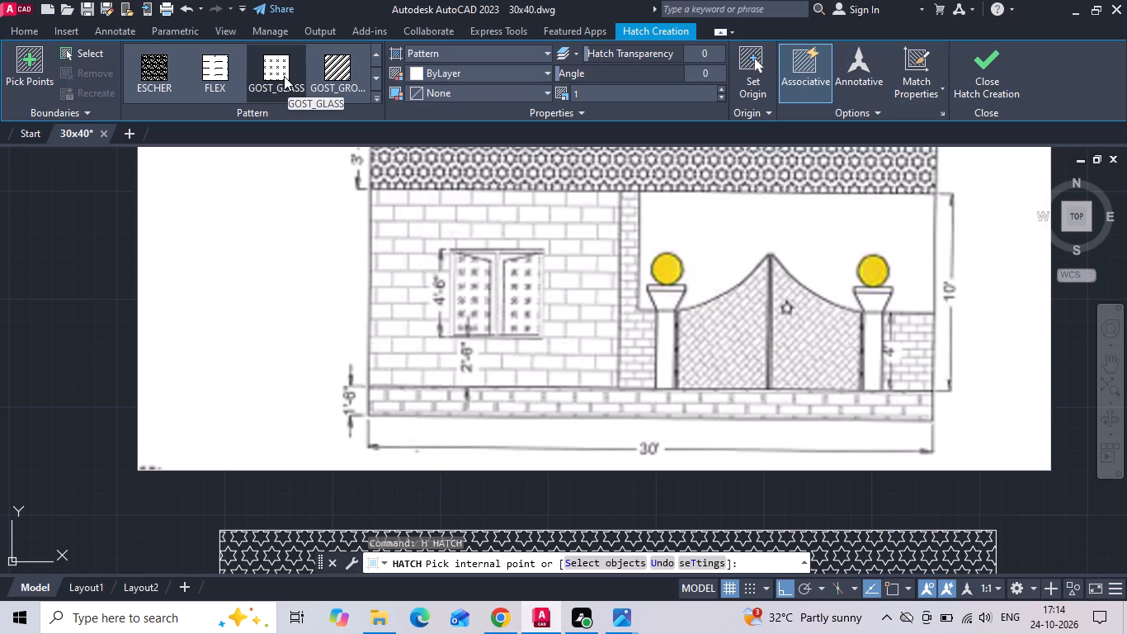
left_click(284, 76)
scroll(283, 76, "down", 4)
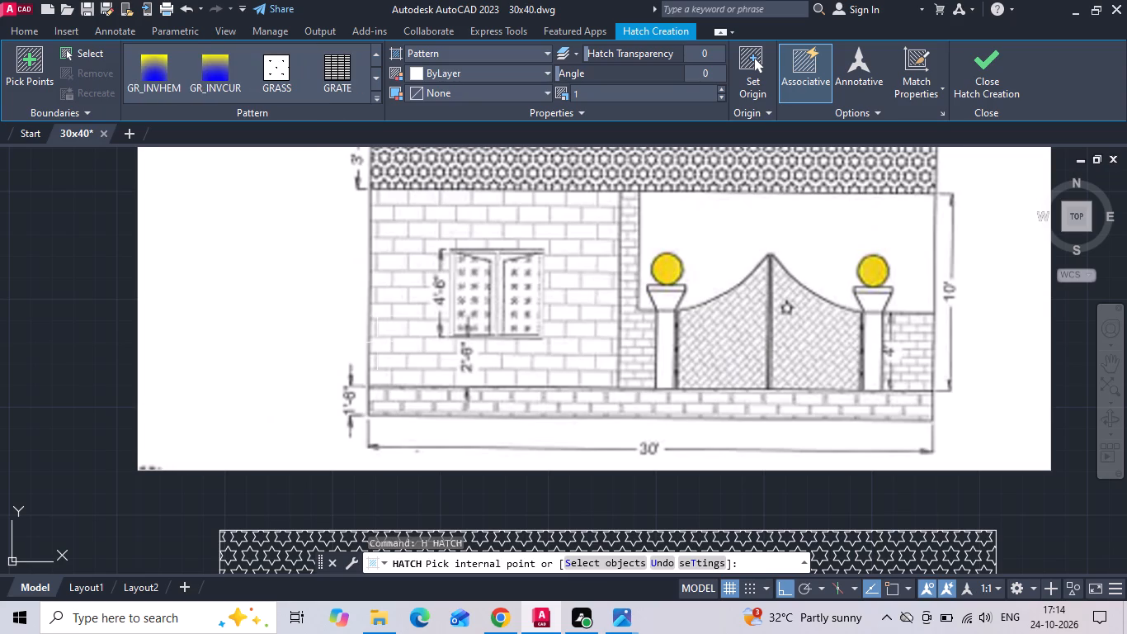
middle_click_drag(375, 338, 374, 162)
middle_click_drag(413, 331, 387, 177)
left_click(343, 382)
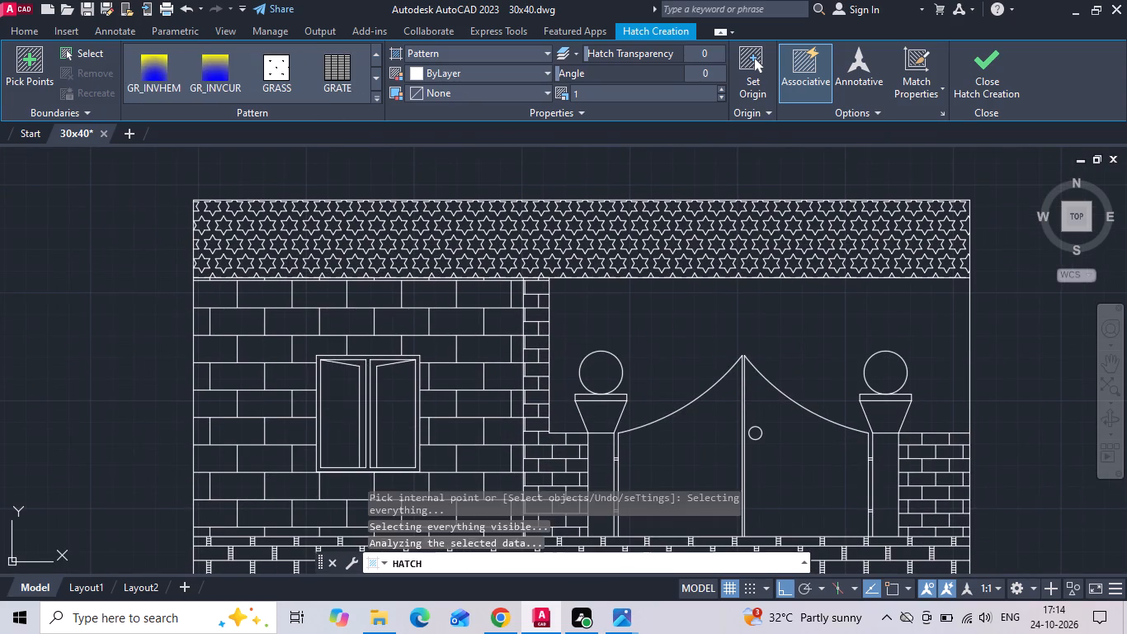
left_click(391, 426)
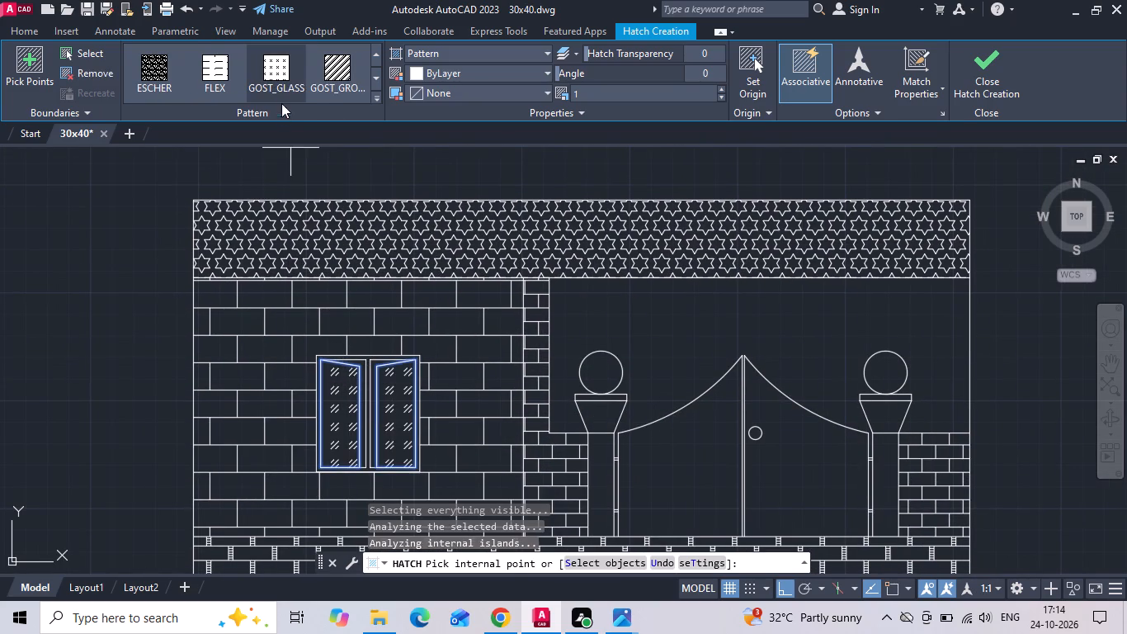
Preview the other available hatch patterns on the window panes to compare them with the reference image.
scroll(281, 74, "down", 1)
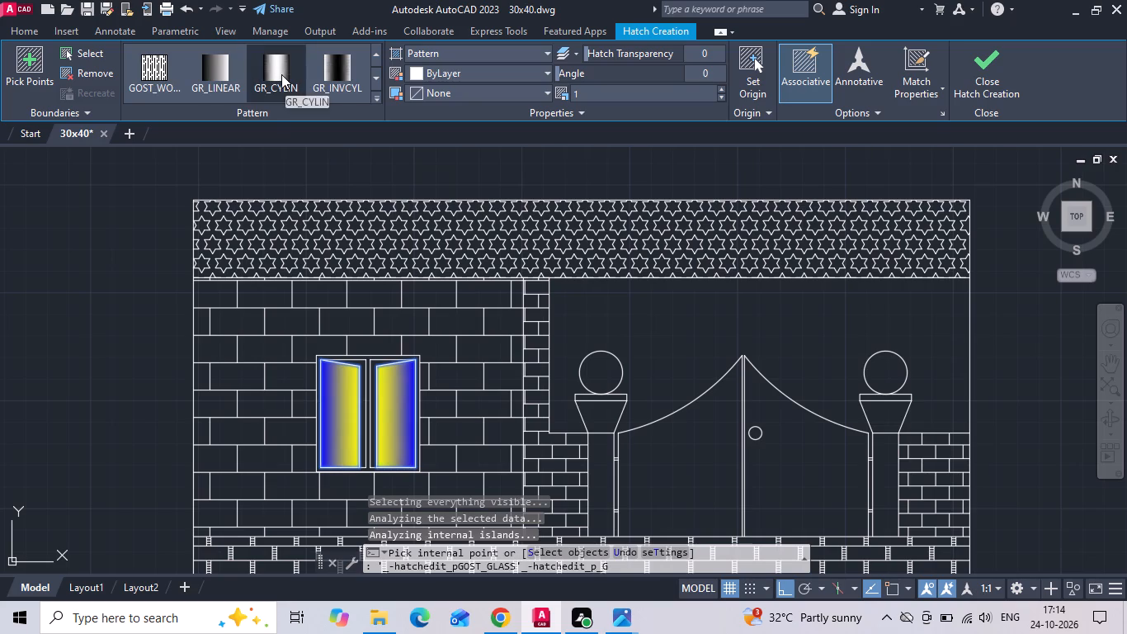
scroll(281, 74, "down", 2)
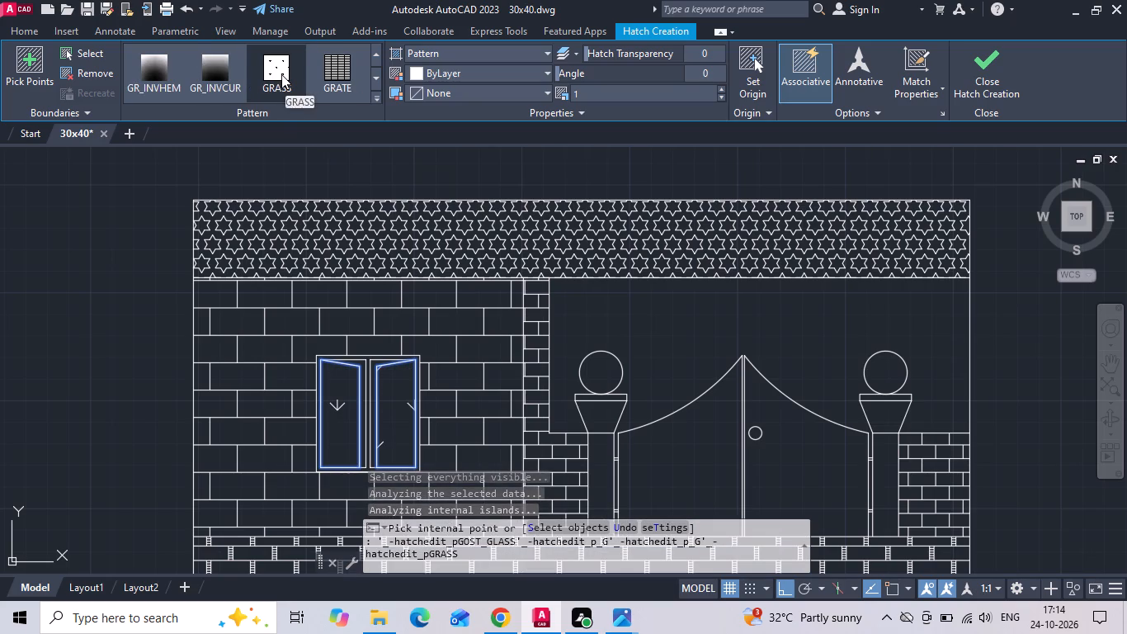
scroll(281, 74, "down", 1)
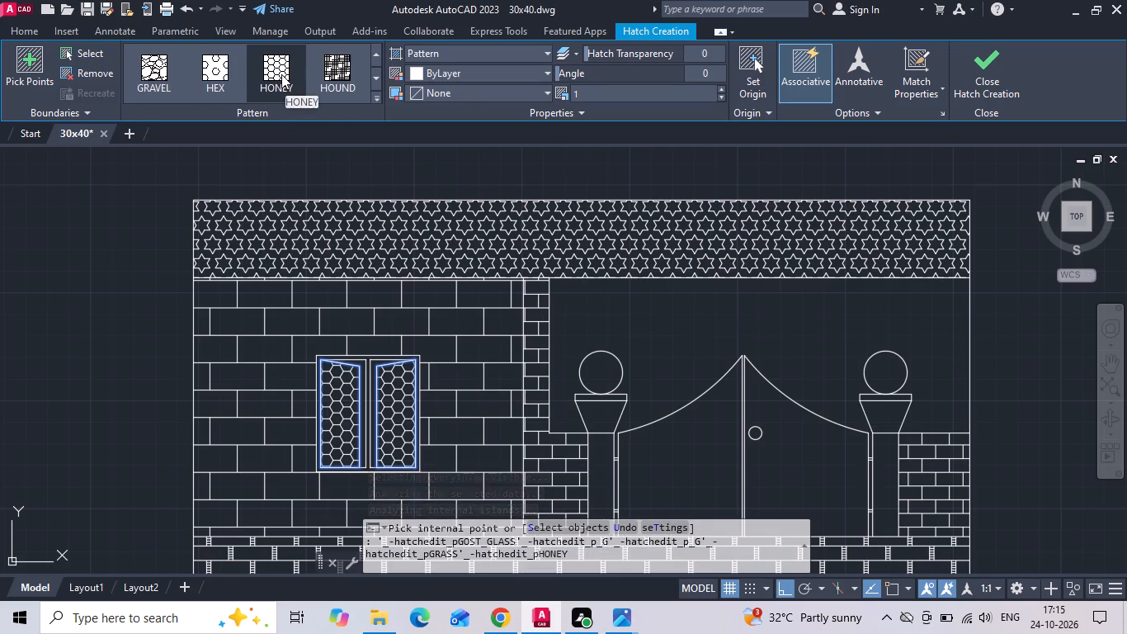
scroll(281, 74, "down", 2)
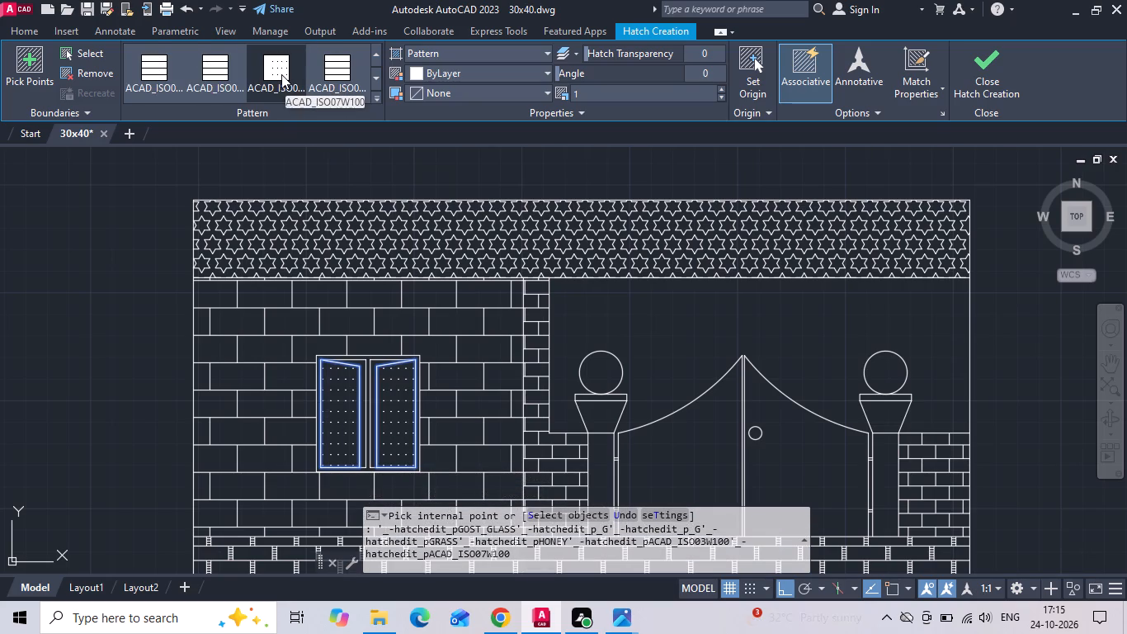
scroll(281, 74, "down", 3)
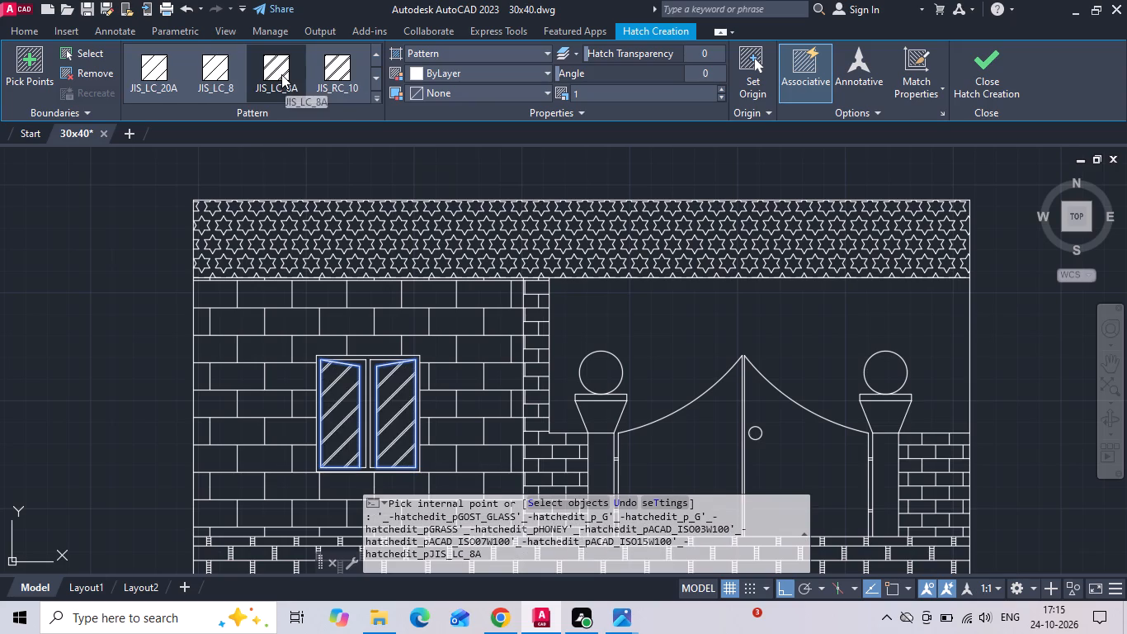
scroll(281, 74, "down", 3)
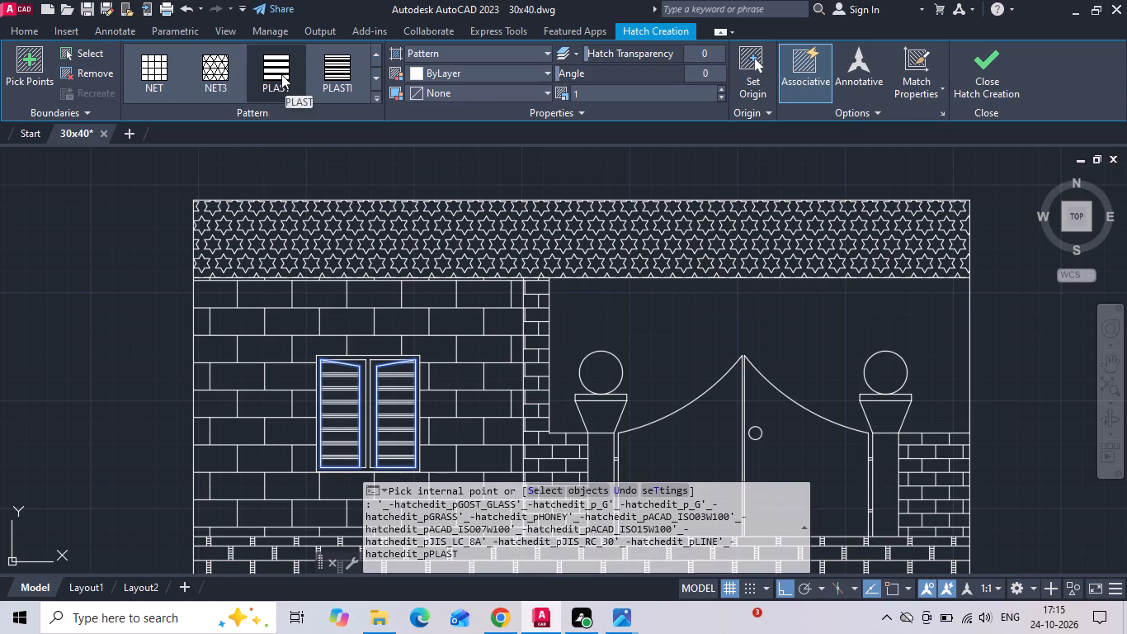
scroll(224, 83, "down", 1)
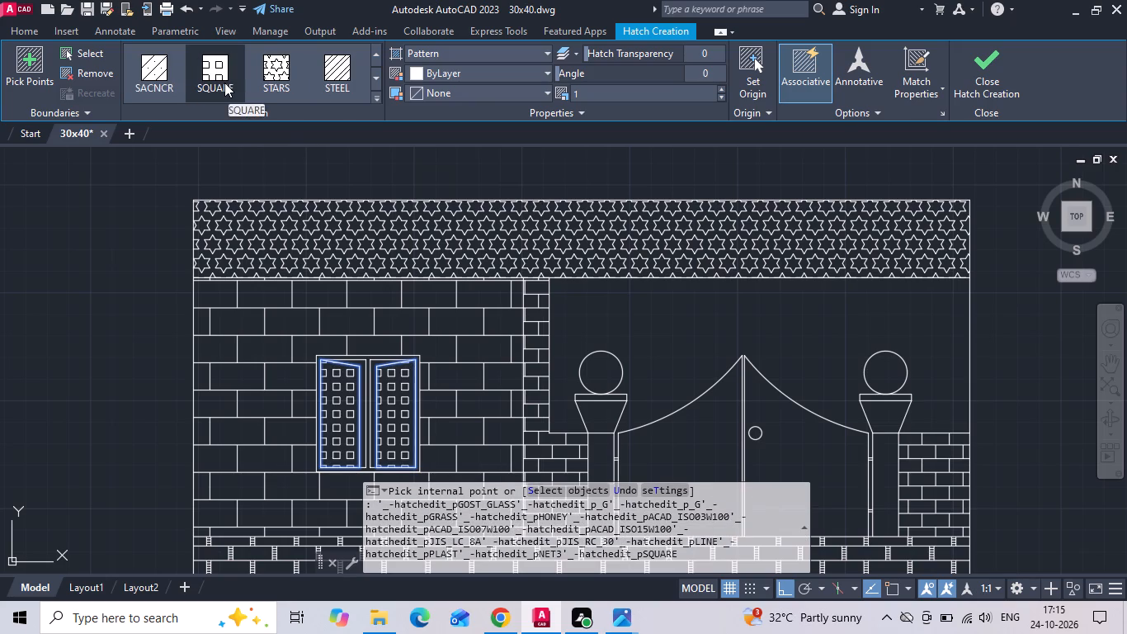
scroll(224, 83, "down", 1)
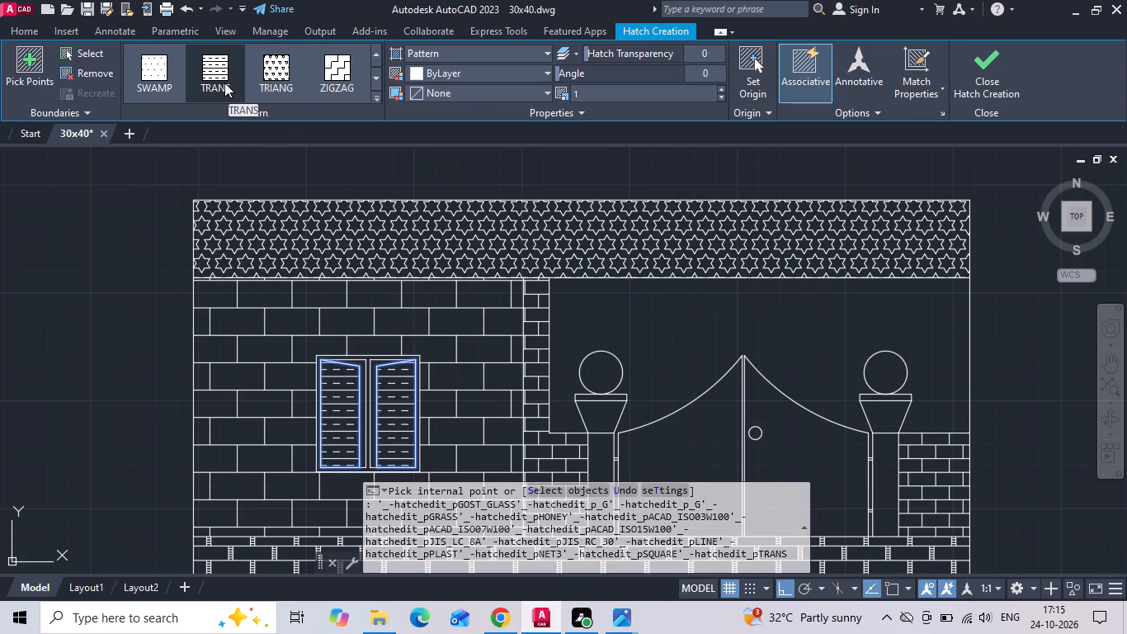
scroll(252, 68, "down", 1)
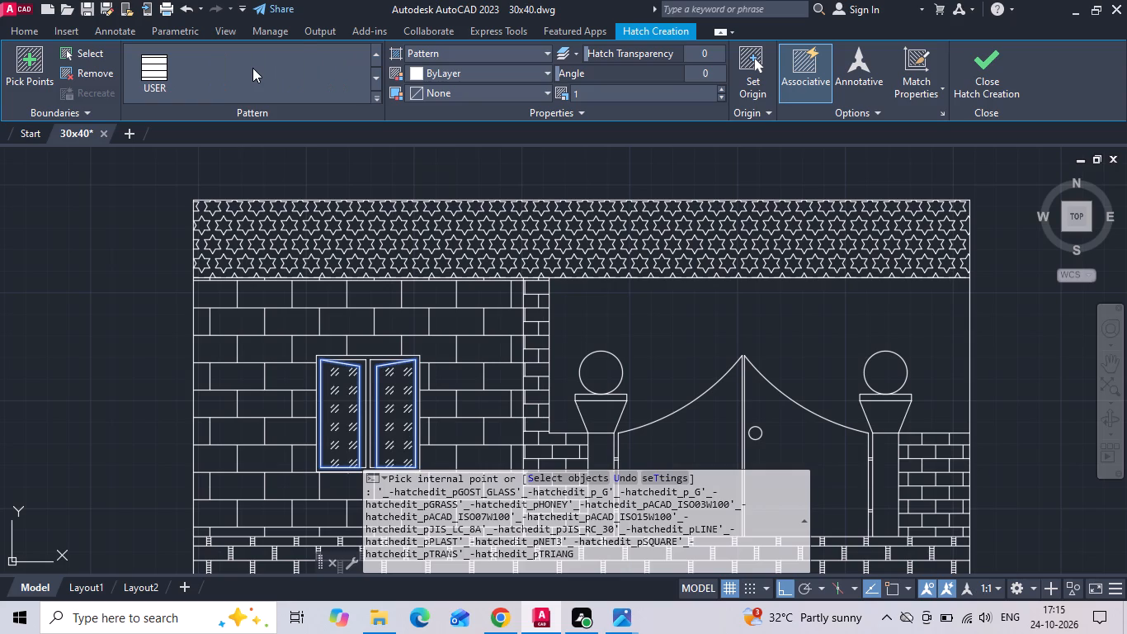
scroll(252, 68, "up", 4)
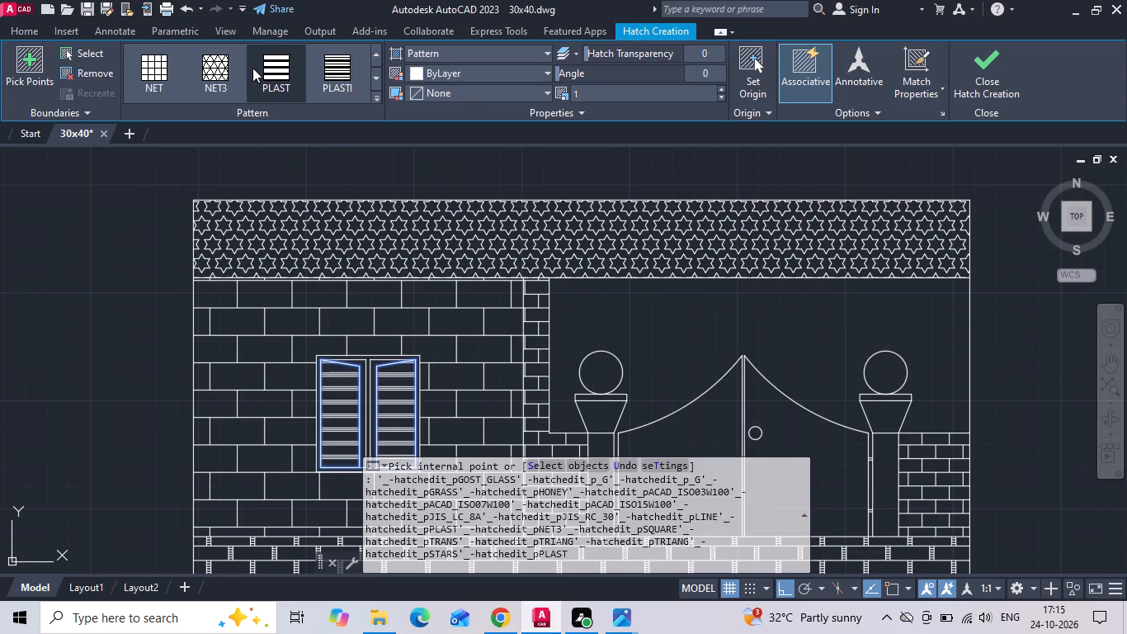
scroll(252, 68, "up", 3)
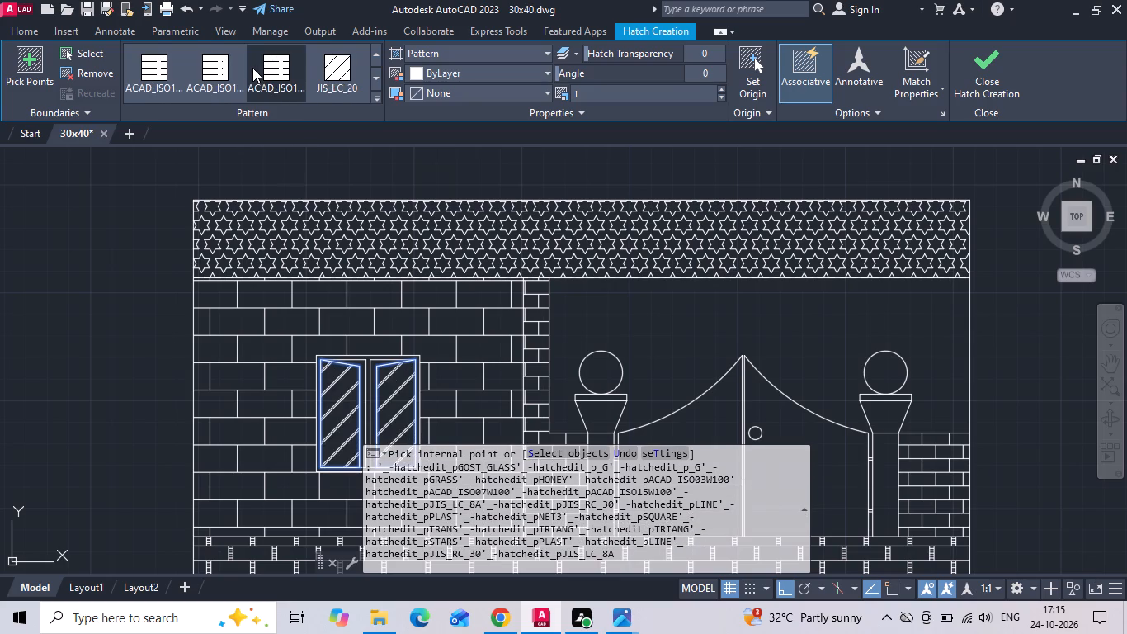
scroll(252, 68, "up", 3)
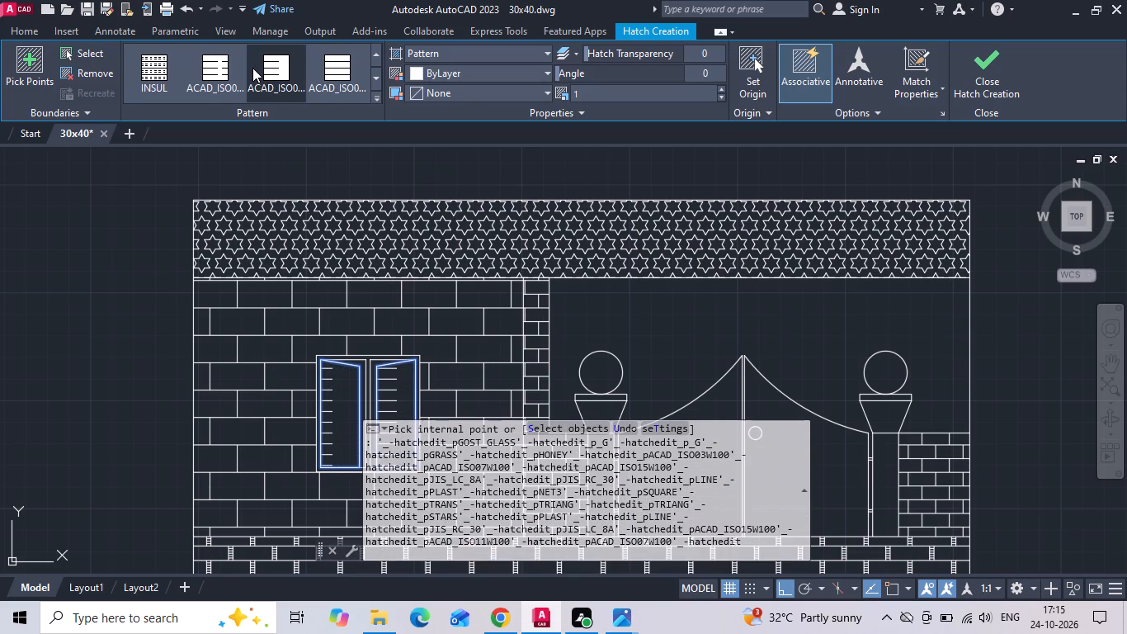
scroll(252, 68, "up", 2)
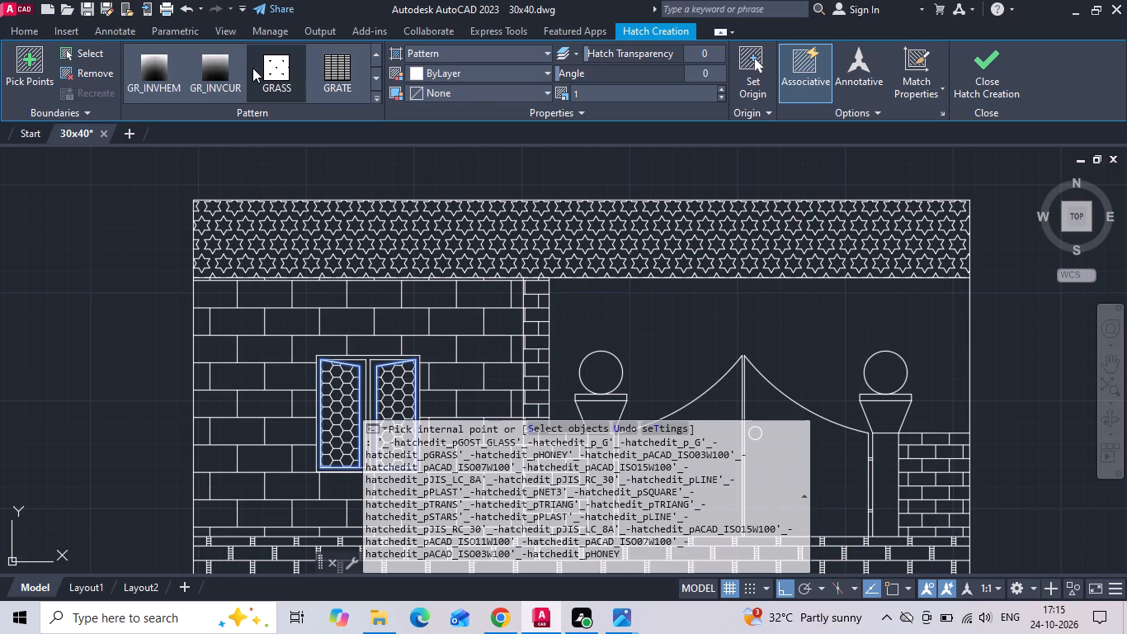
scroll(252, 68, "up", 2)
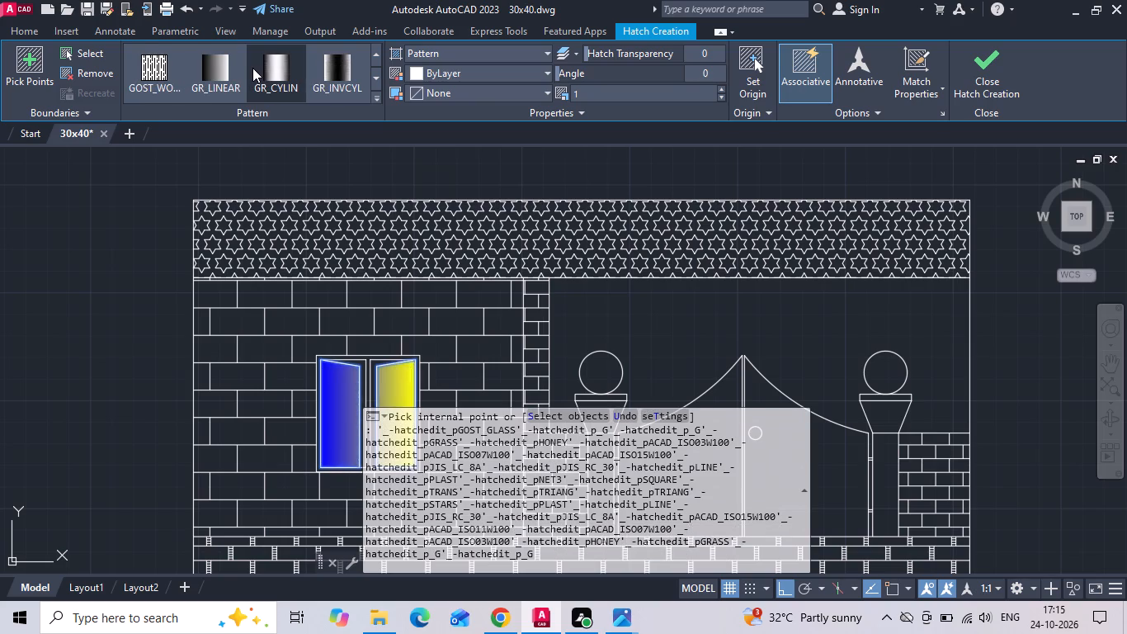
scroll(252, 68, "up", 1)
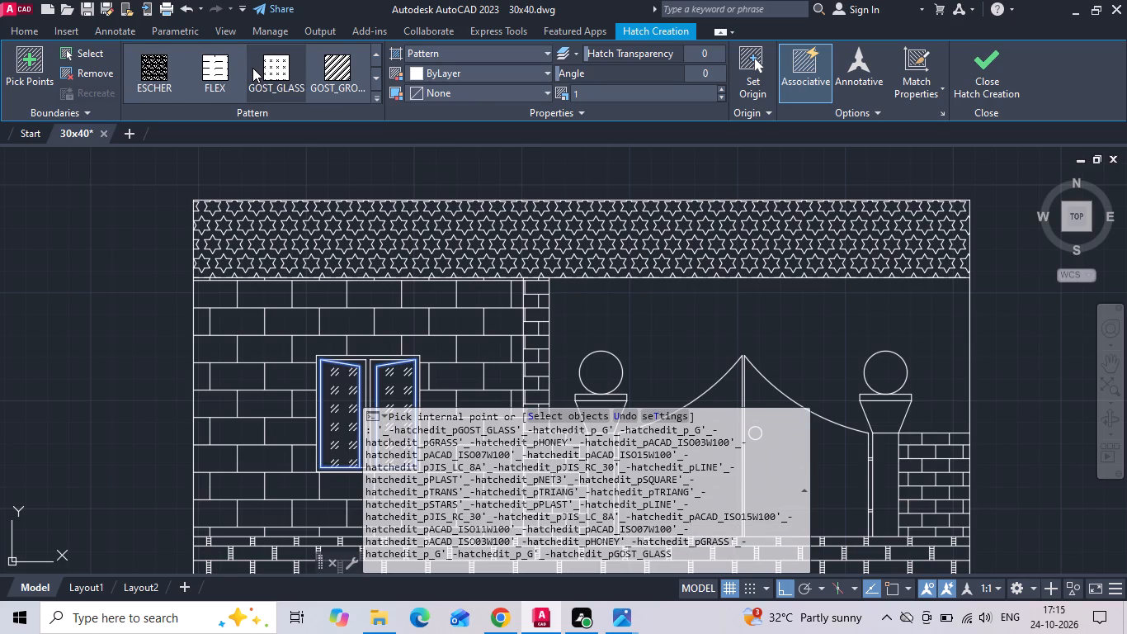
scroll(275, 71, "up", 1)
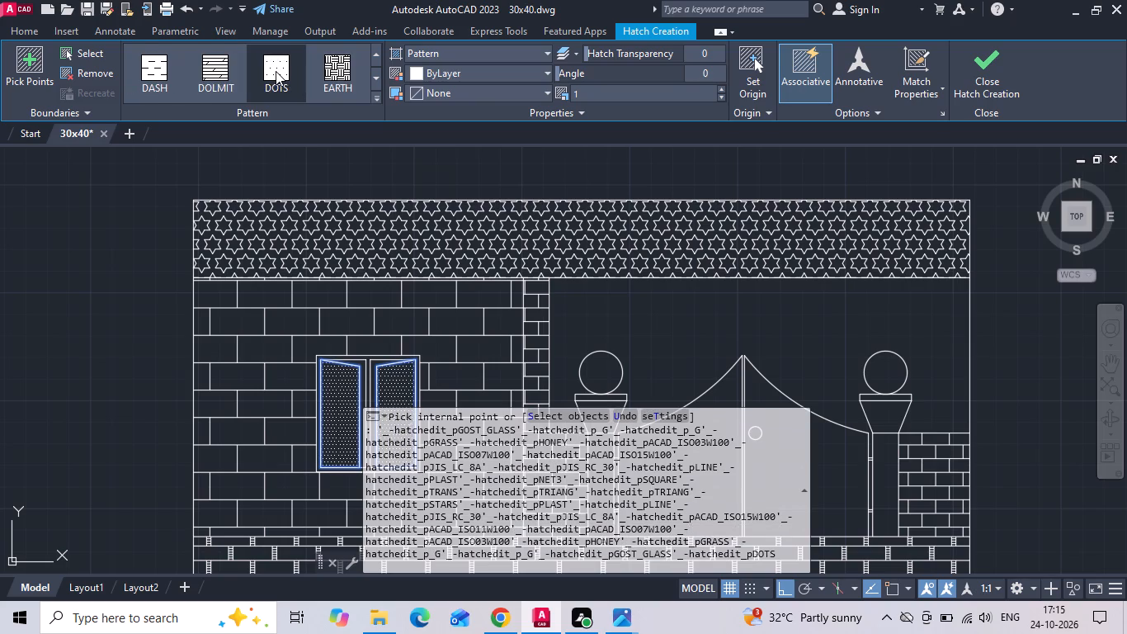
scroll(276, 71, "up", 1)
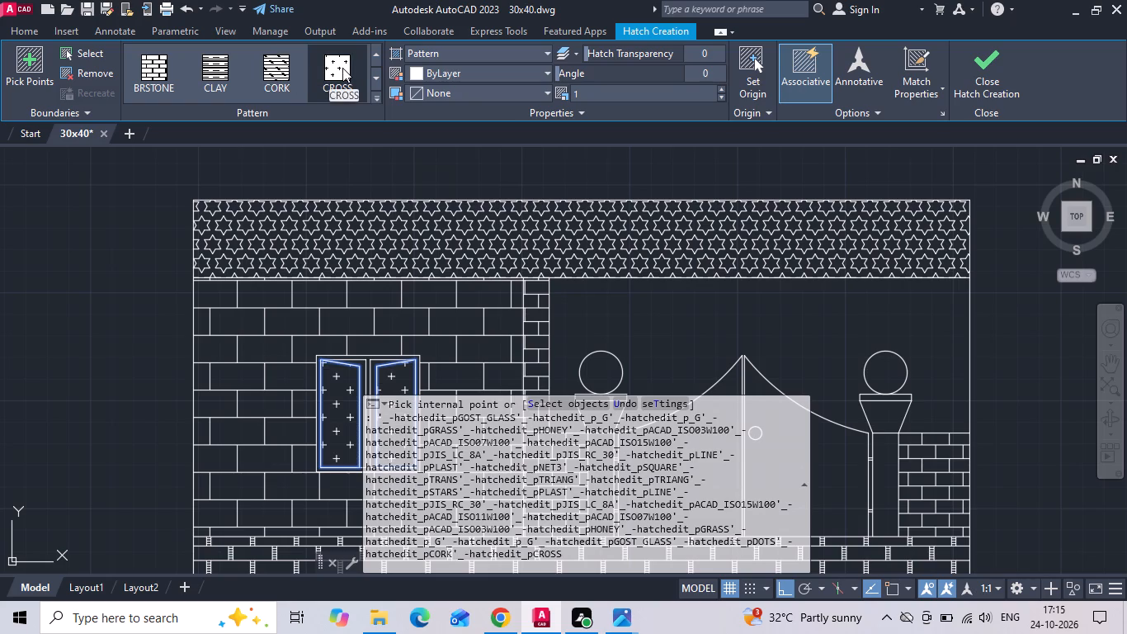
scroll(343, 68, "up", 1)
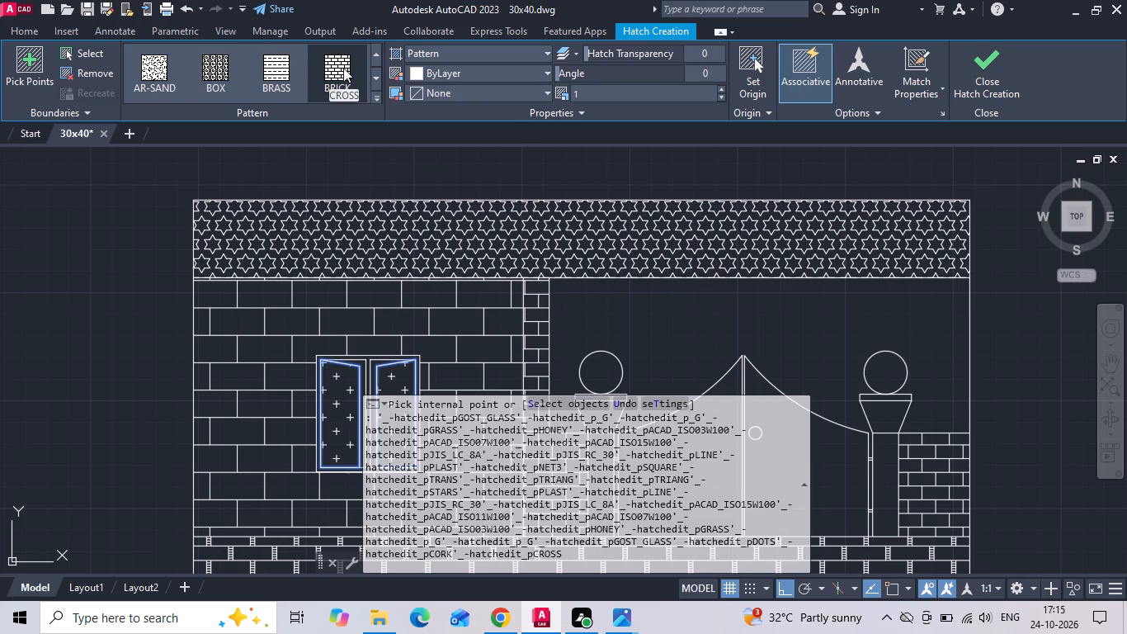
scroll(340, 69, "up", 2)
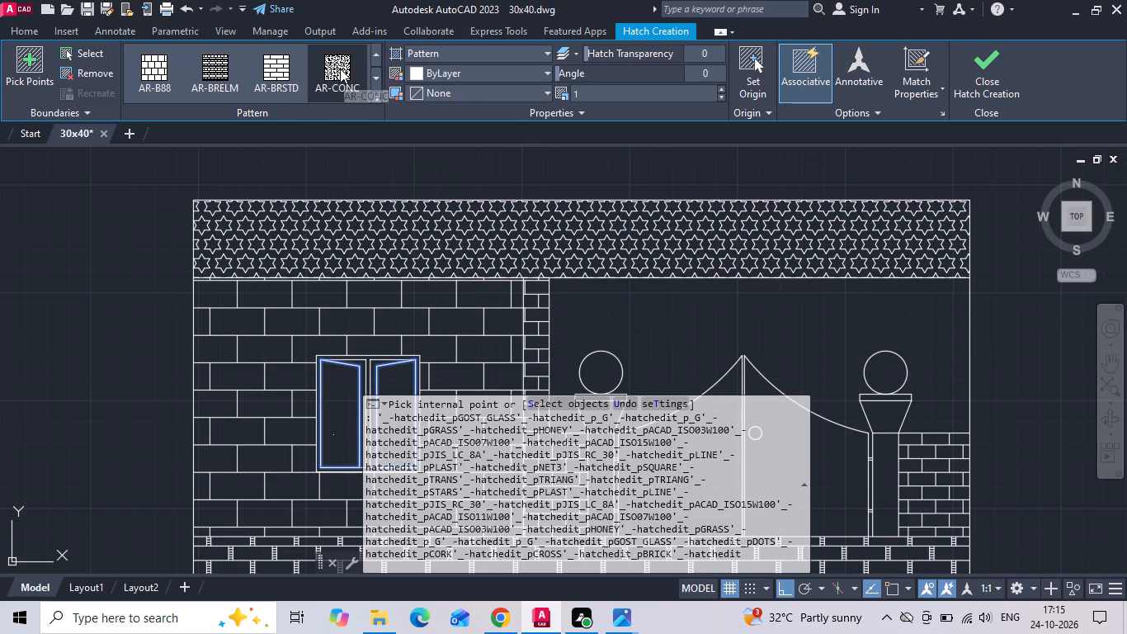
scroll(340, 69, "up", 5)
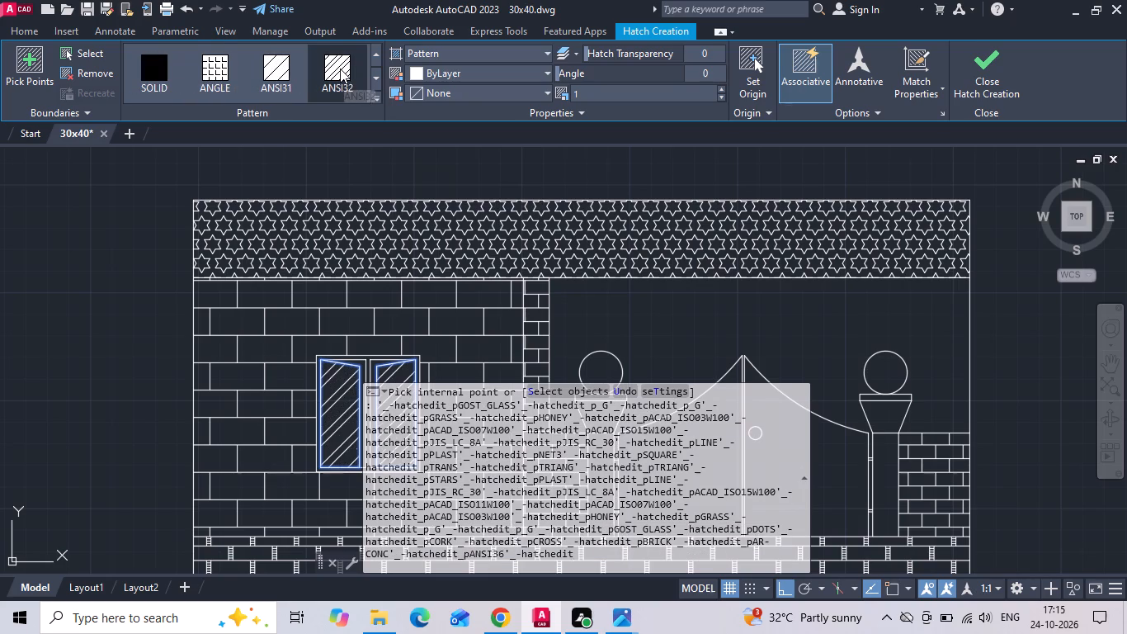
scroll(340, 69, "down", 7)
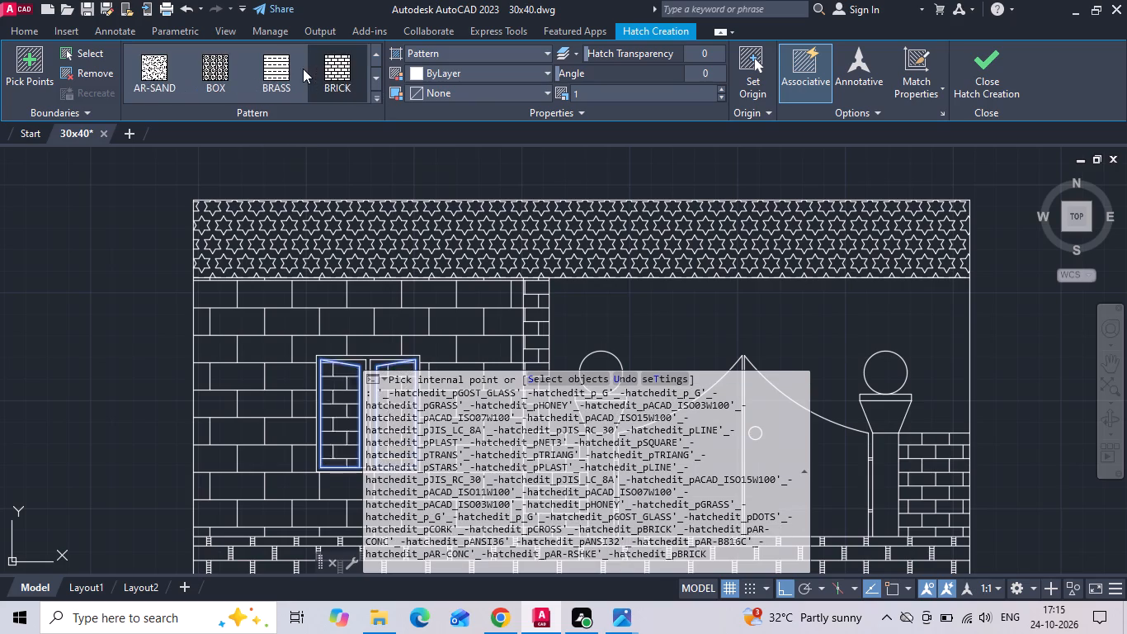
scroll(302, 69, "down", 3)
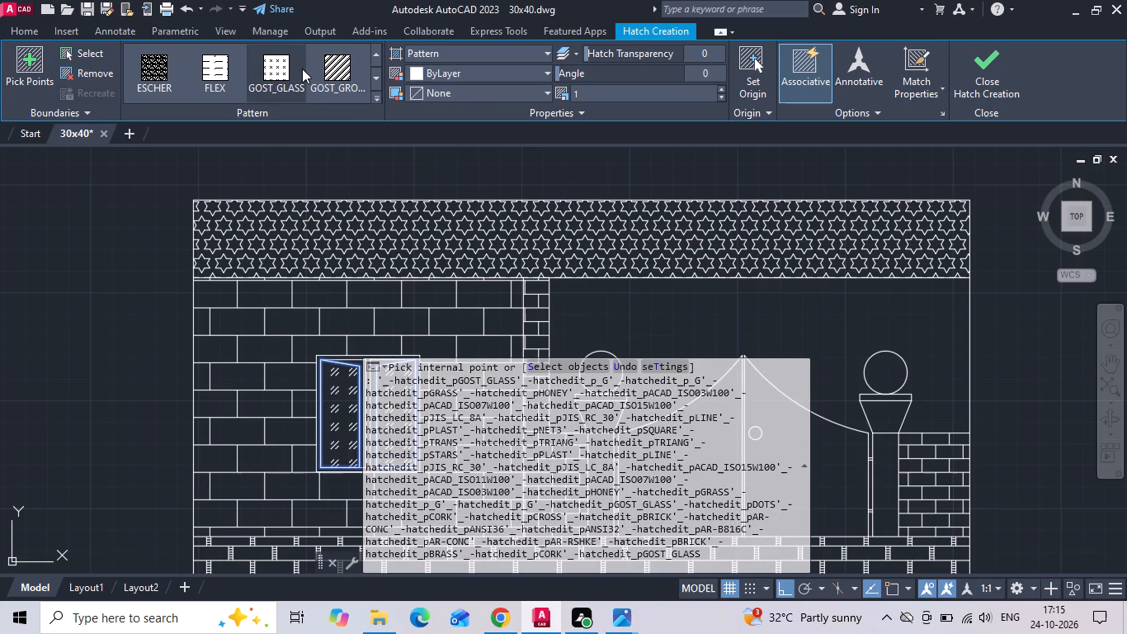
Apply GOST_GLASS to the window pane hatch, set its scale to 0.8, and finish the hatch.
left_click(302, 69)
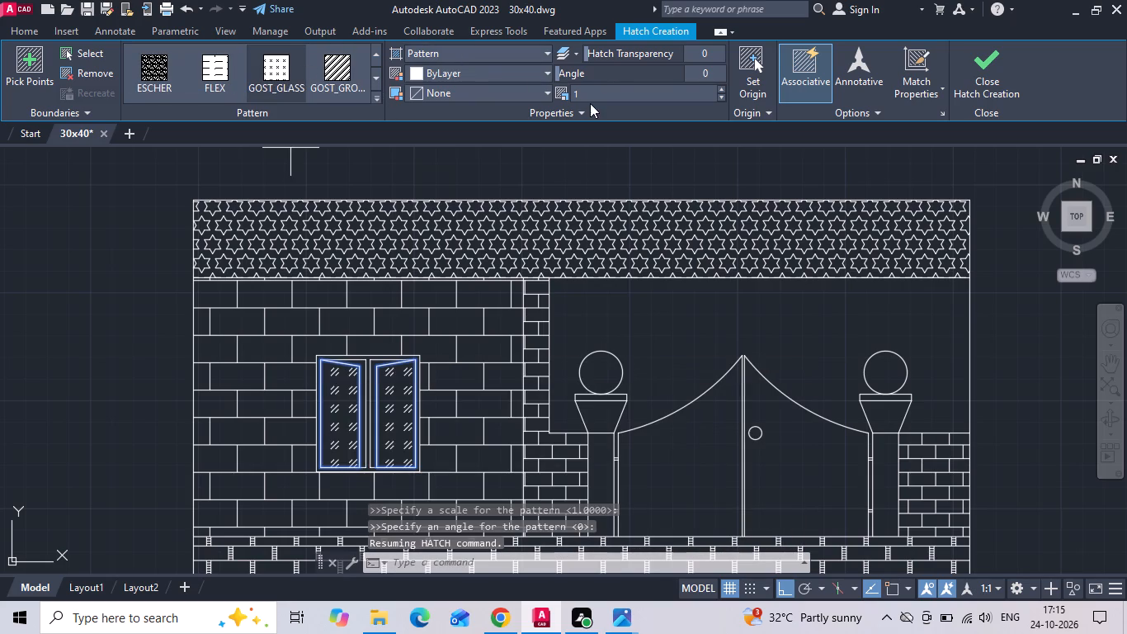
left_click(592, 92)
type(".8")
key("Return")
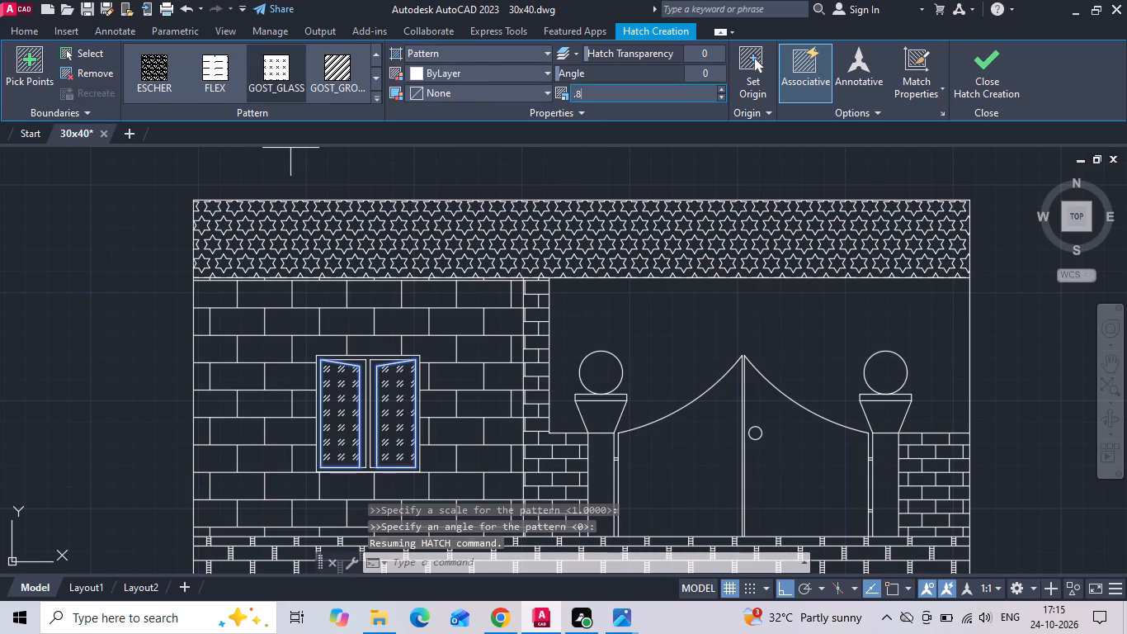
key("Escape")
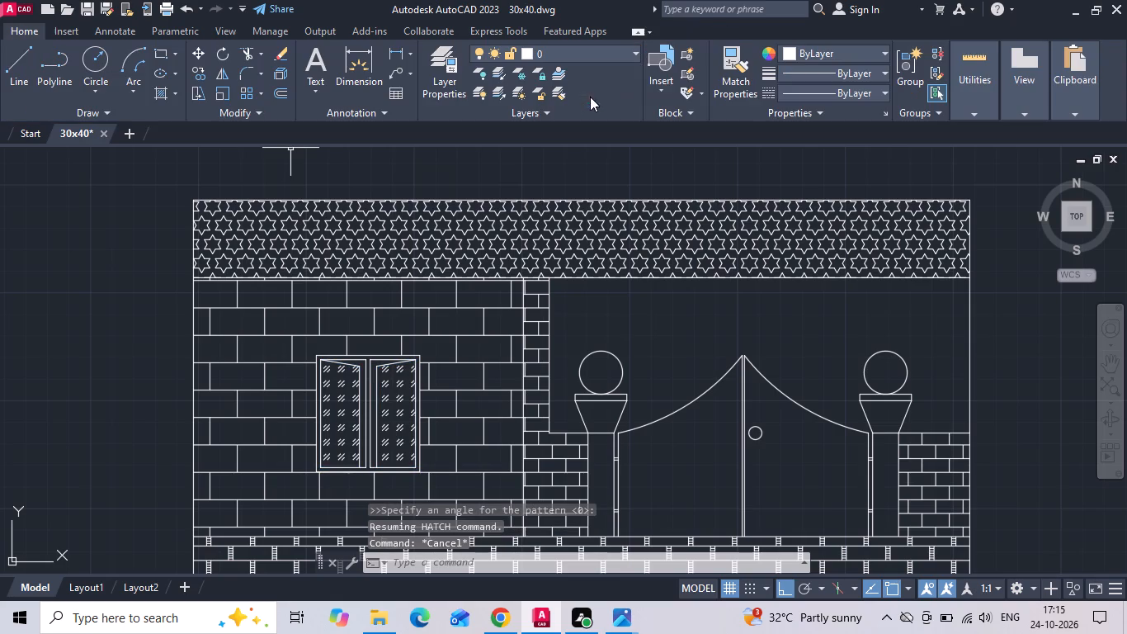
Save the drawing.
key("ctrl+s")
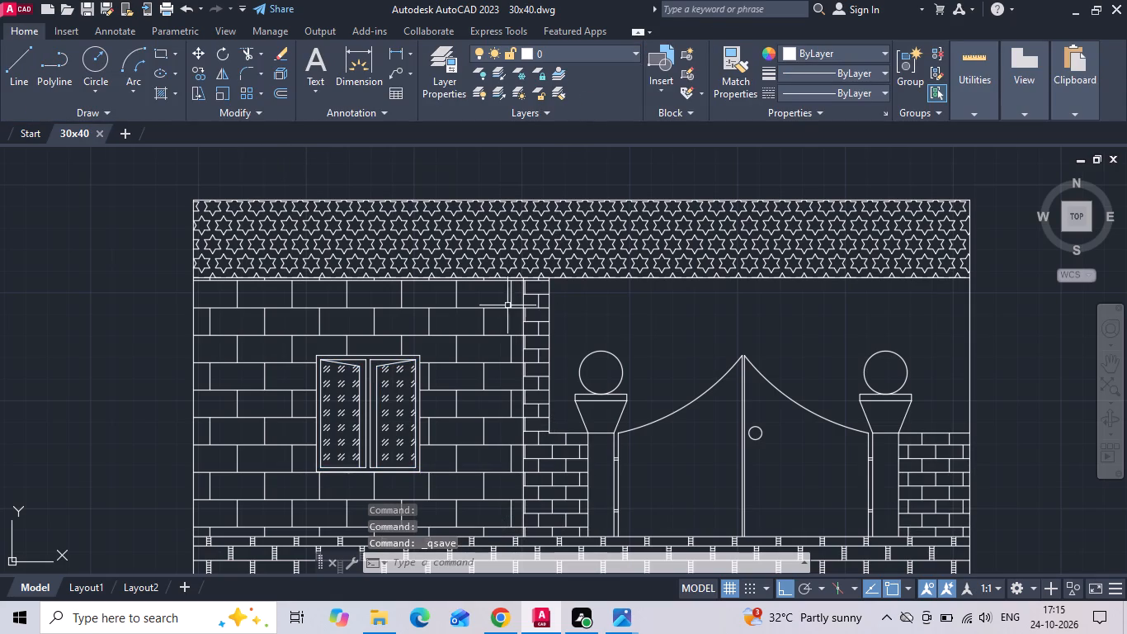
Add a vertical linear dimension for the height of the star-hatched parapet band, placed outside the elevation's left edge.
left_click(398, 51)
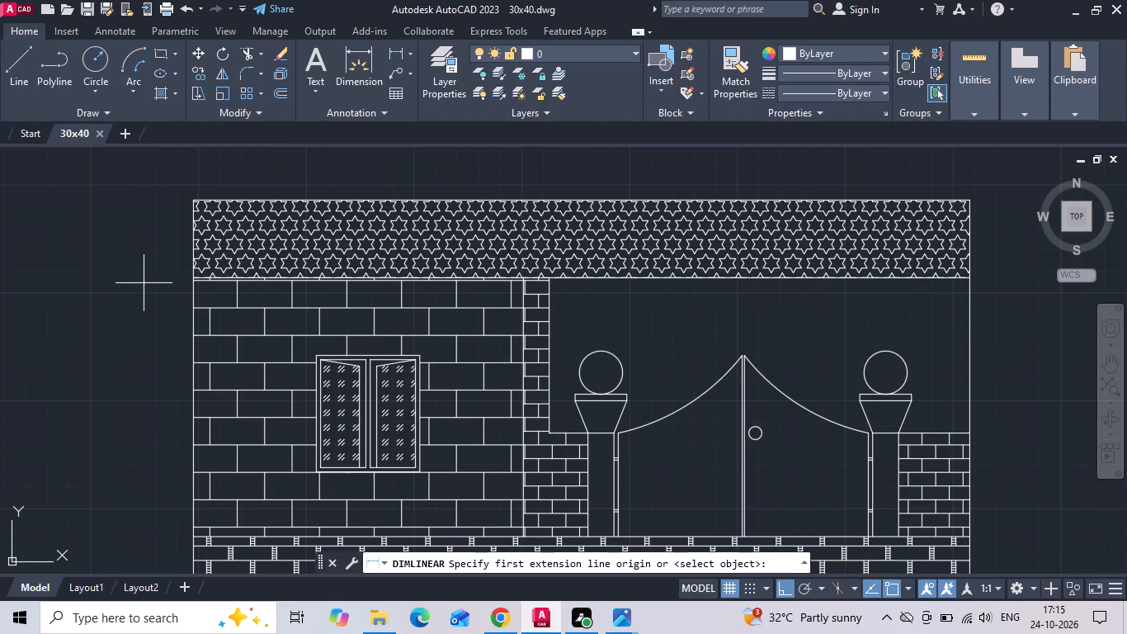
scroll(175, 243, "up", 2)
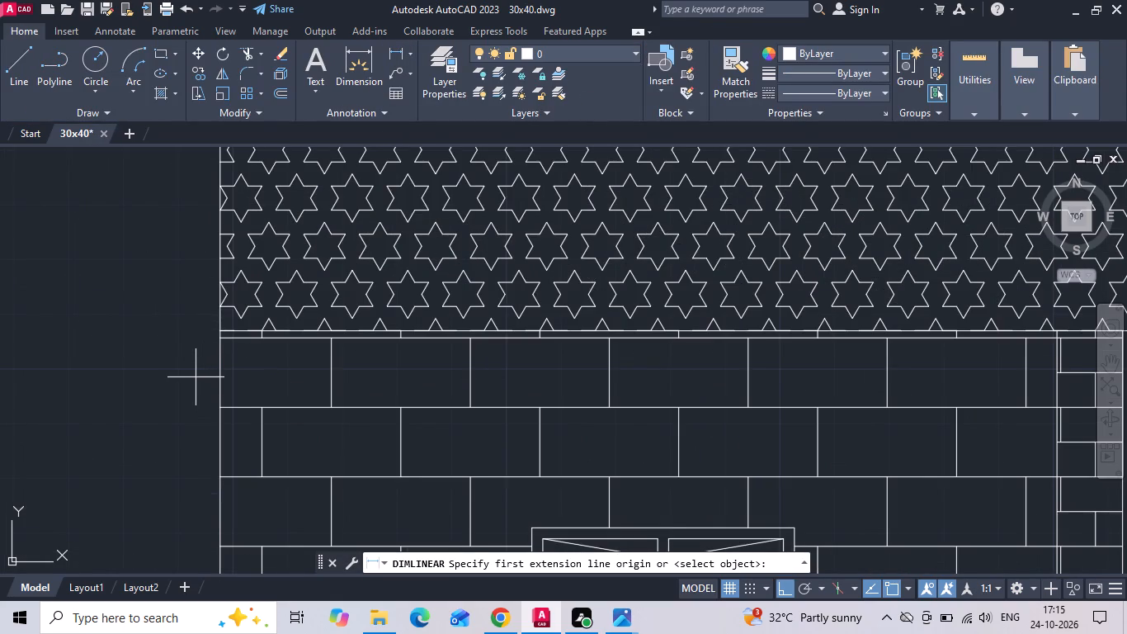
scroll(195, 377, "down", 1)
scroll(186, 351, "up", 2)
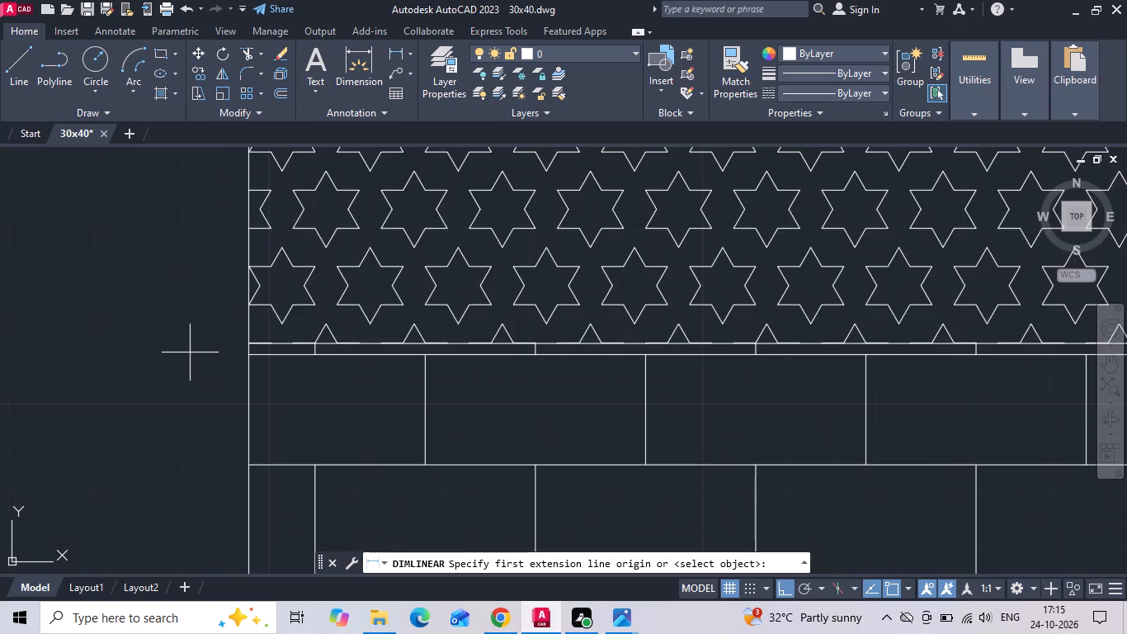
left_click(242, 348)
middle_click_drag(188, 321, 187, 367)
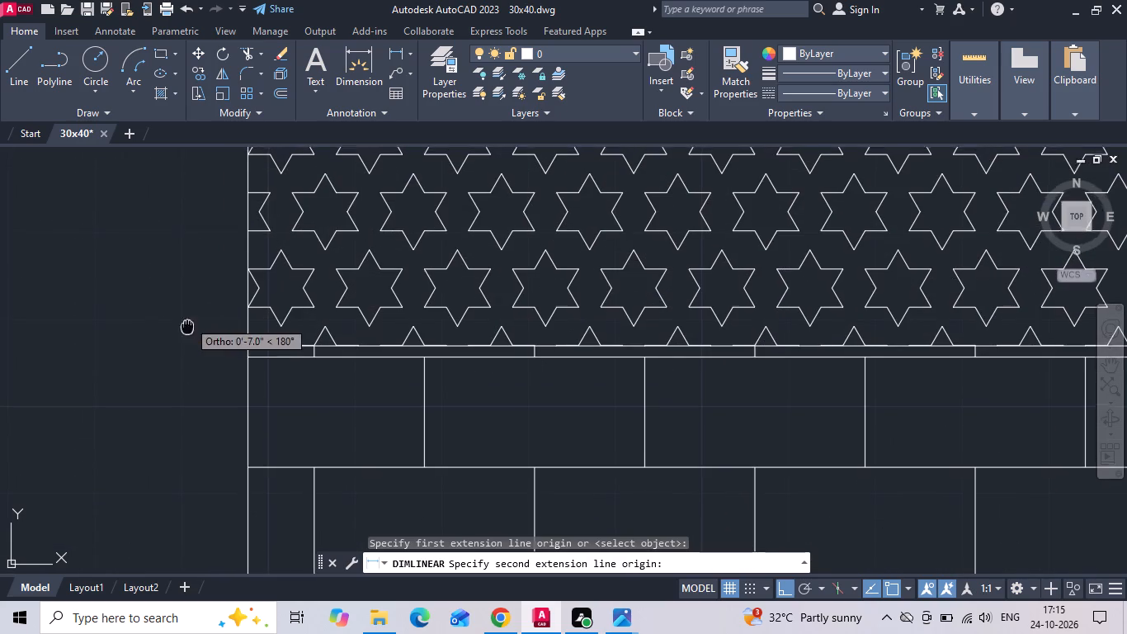
middle_click_drag(187, 367, 184, 451)
left_click(247, 162)
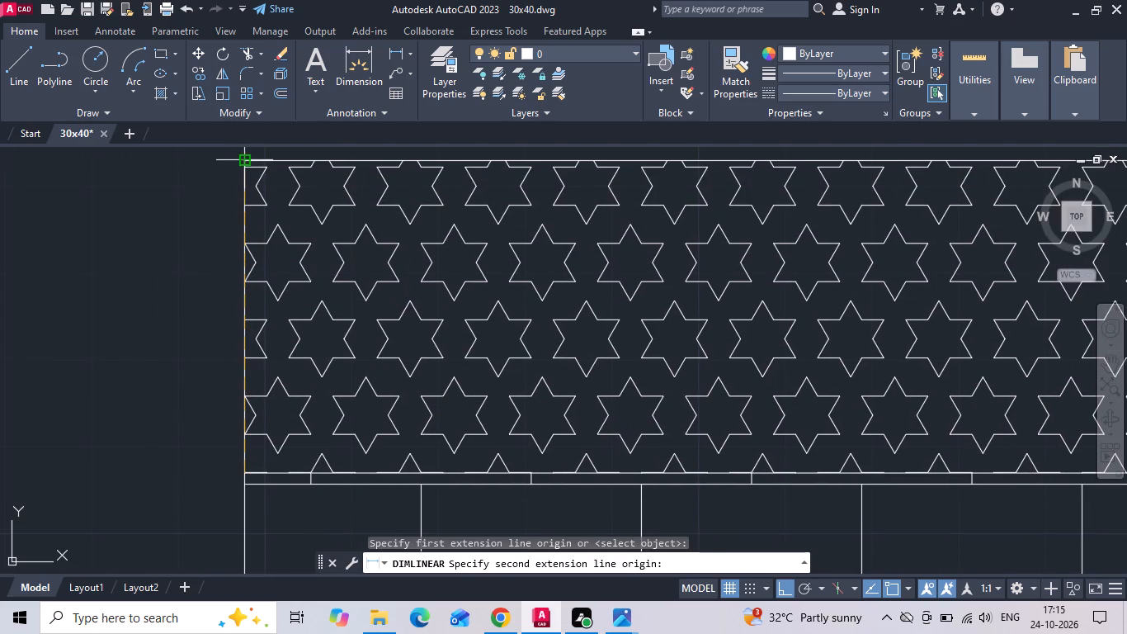
left_click(197, 262)
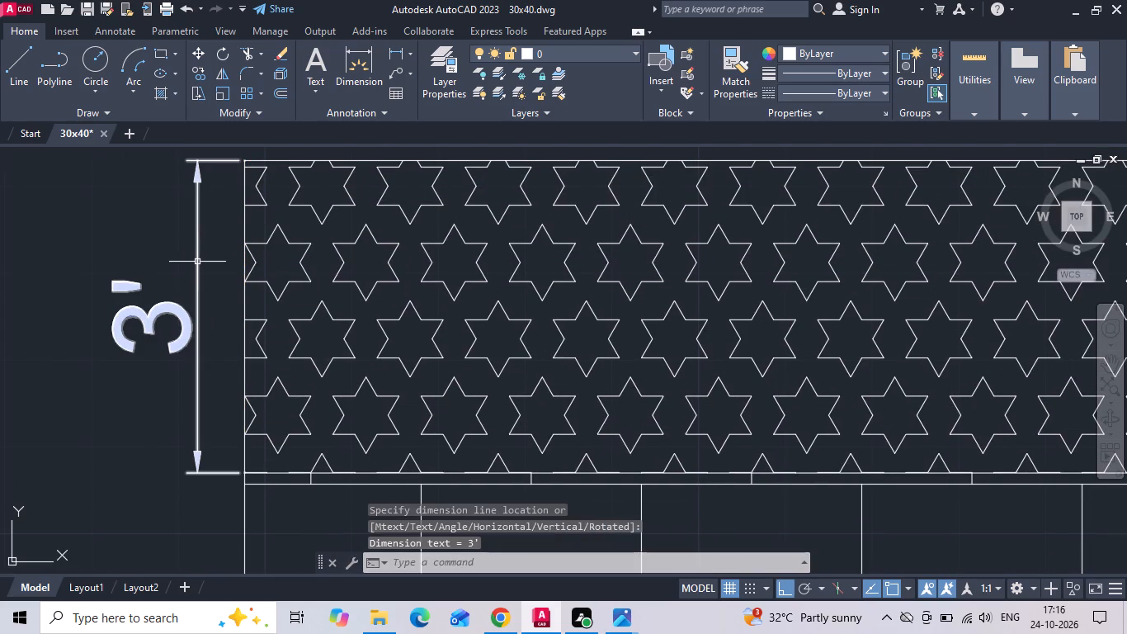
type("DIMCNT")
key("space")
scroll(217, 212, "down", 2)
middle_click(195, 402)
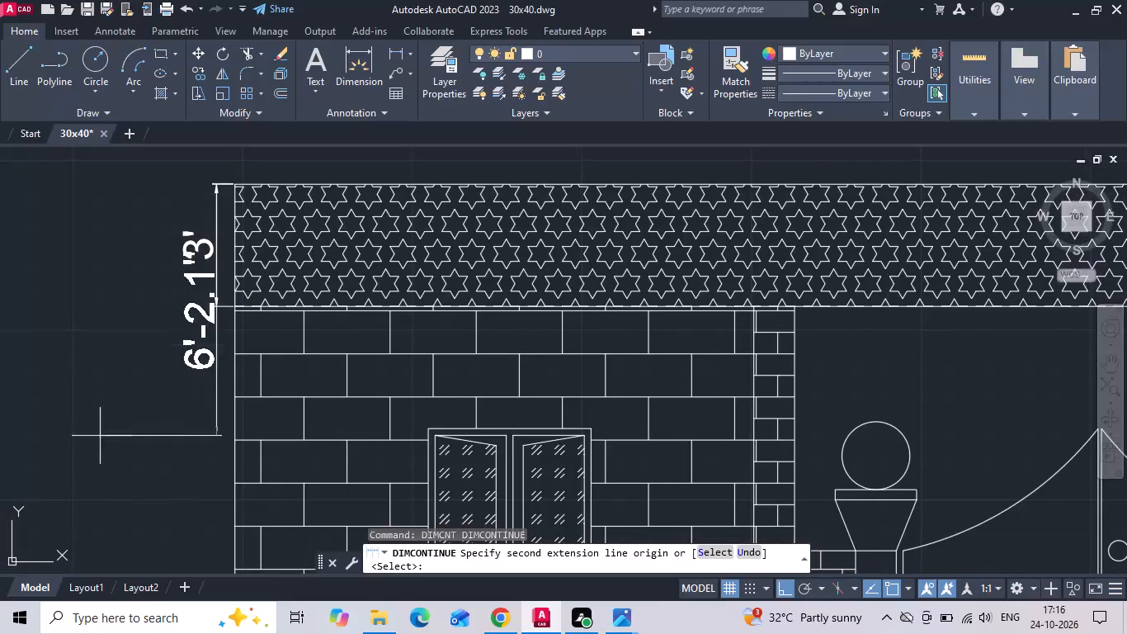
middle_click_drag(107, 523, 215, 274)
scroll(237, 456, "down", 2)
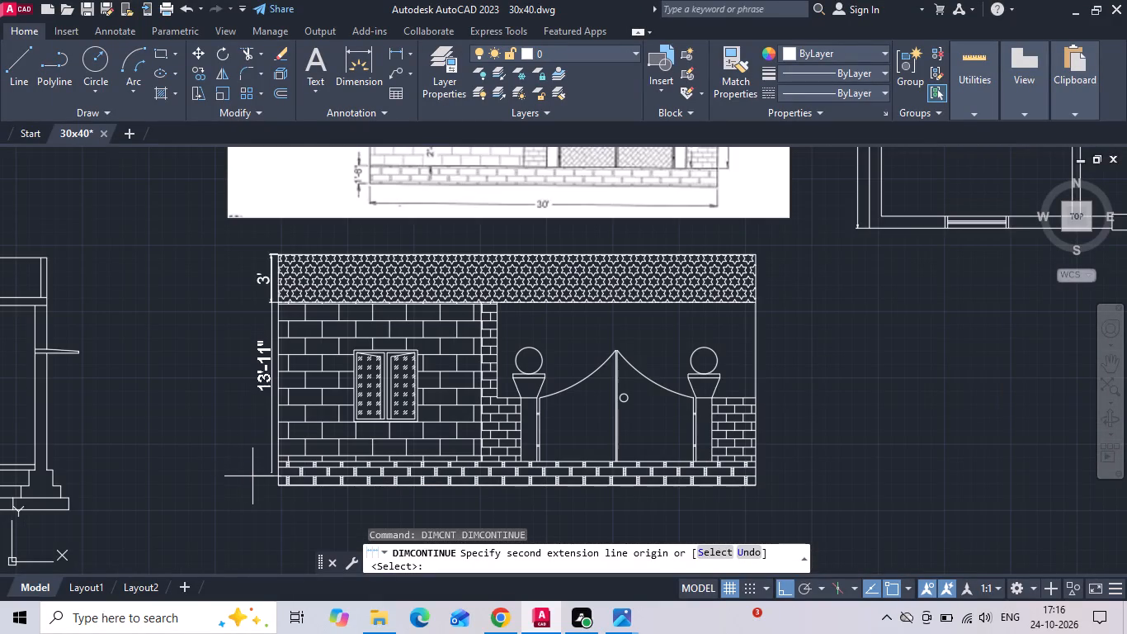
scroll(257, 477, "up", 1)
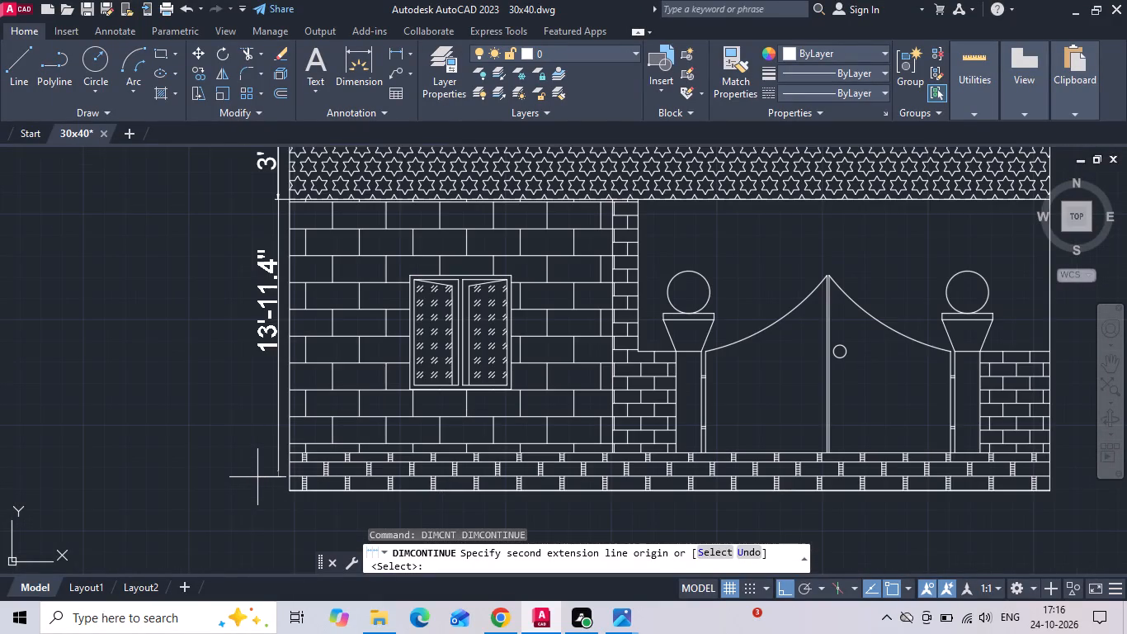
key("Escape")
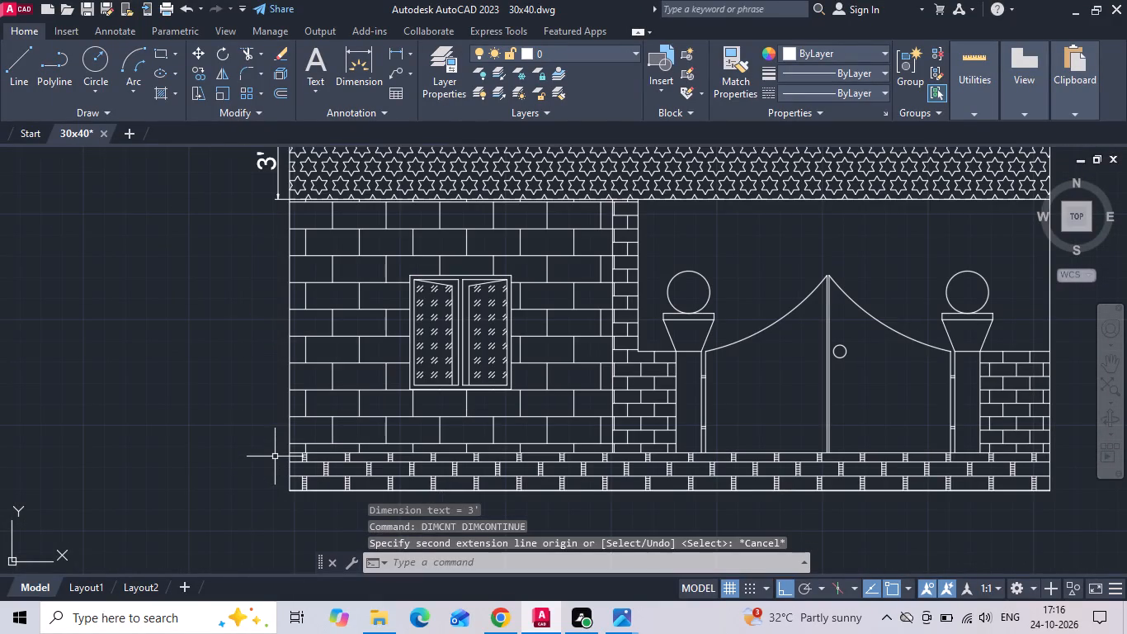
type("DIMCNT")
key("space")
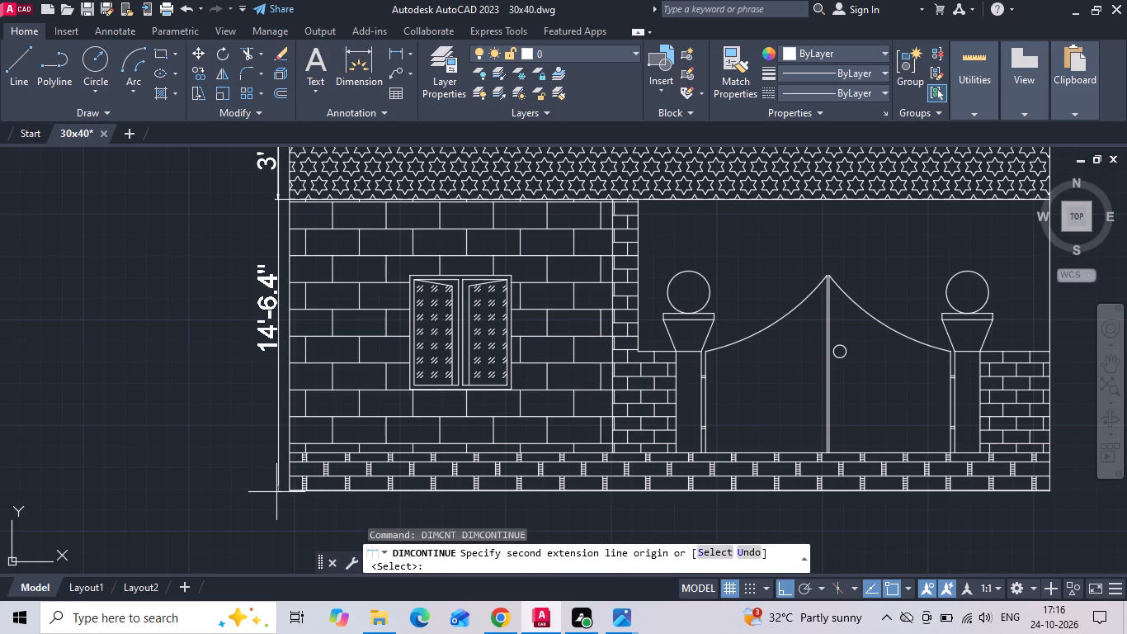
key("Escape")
Dimension the wall height from the parapet's underside to the plinth top, lining it up with the parapet dimension.
type("DLI")
key("space")
scroll(264, 183, "up", 3)
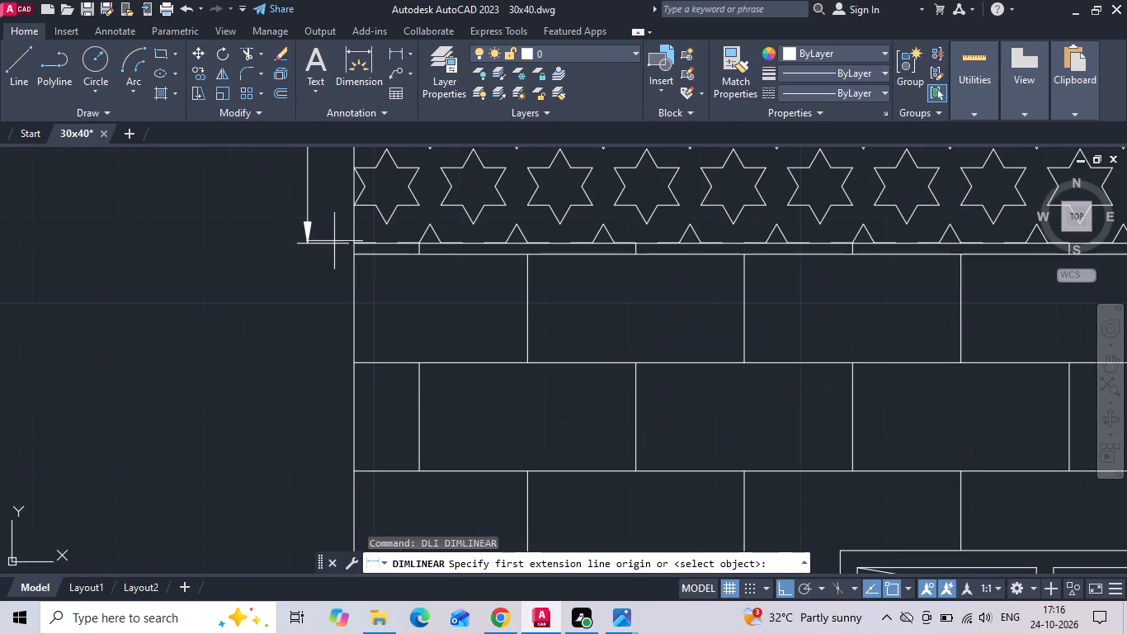
left_click(353, 244)
scroll(353, 239, "down", 4)
scroll(347, 390, "up", 2)
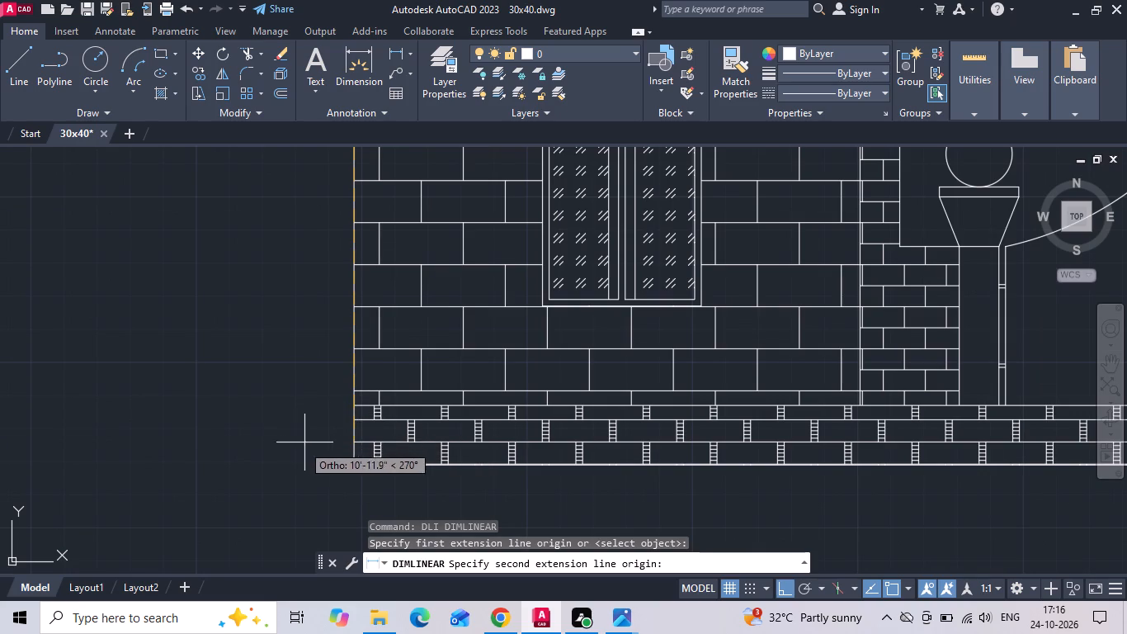
left_click(351, 406)
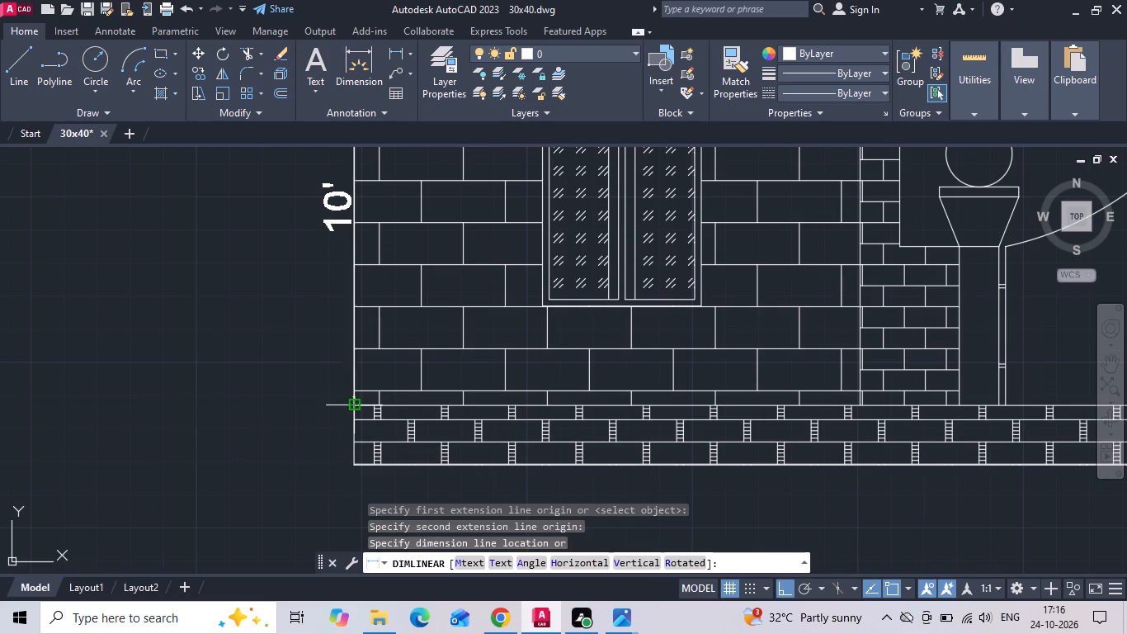
scroll(343, 409, "down", 1)
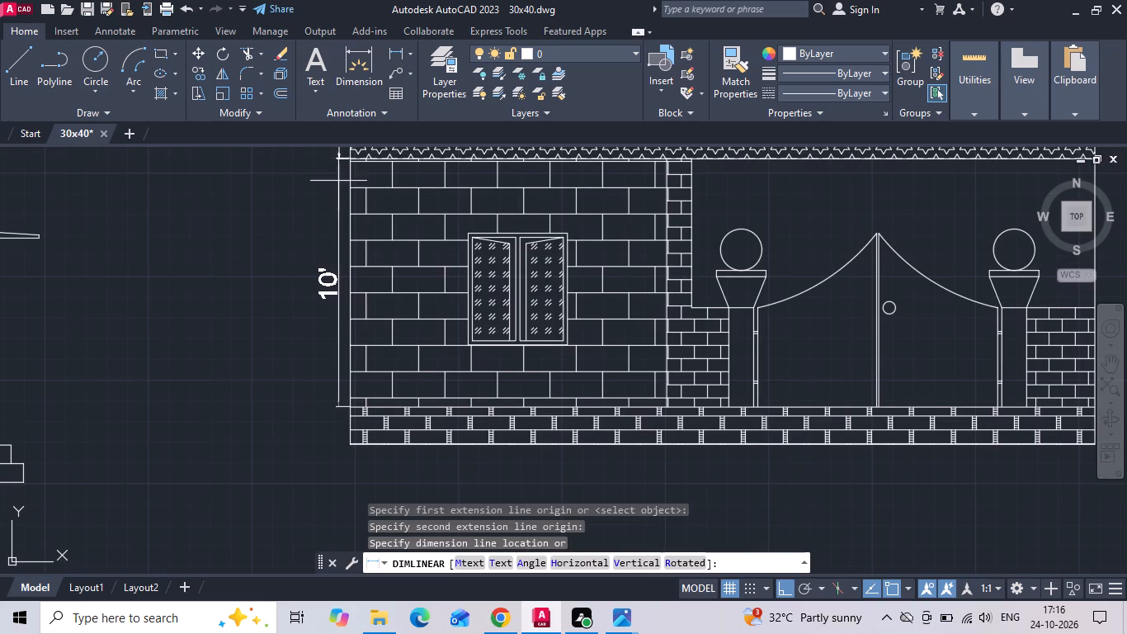
middle_click_drag(344, 188, 351, 229)
scroll(356, 166, "up", 3)
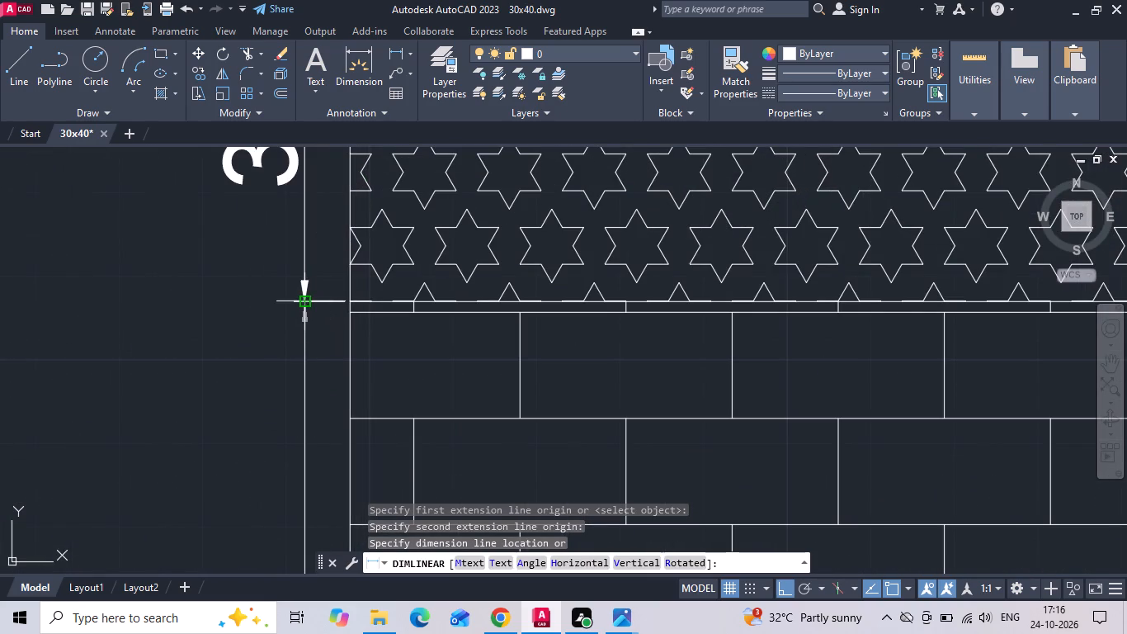
left_click(300, 304)
Continue the vertical dimension chain from the wall height down to the plinth's bottom corner.
scroll(322, 263, "down", 3)
middle_click_drag(300, 376, 311, 322)
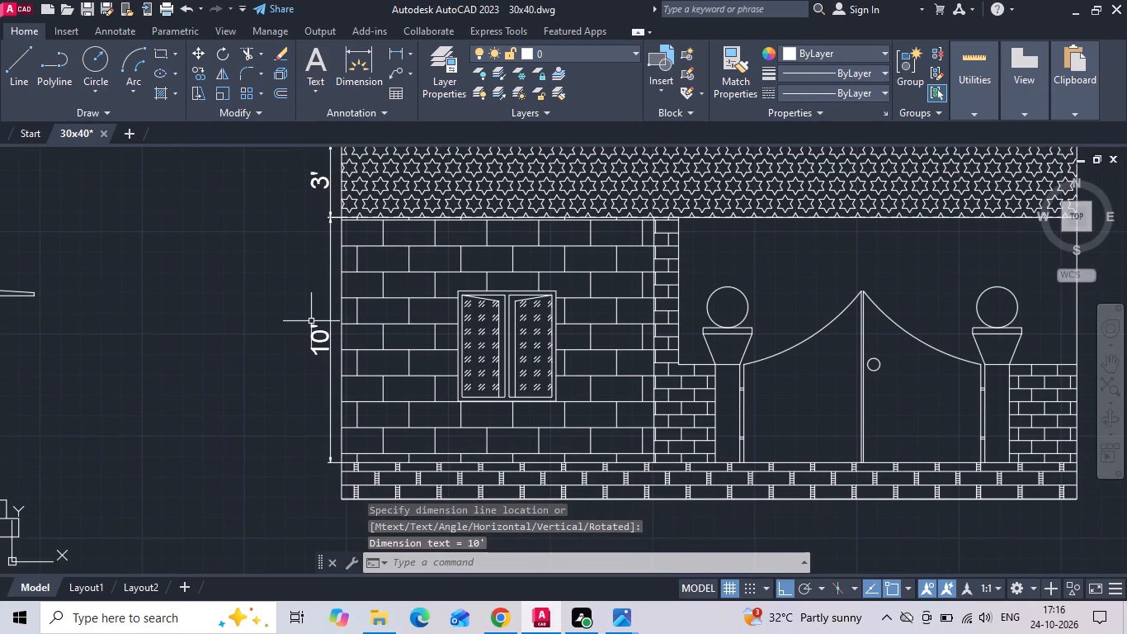
type("DIMCNT")
key("space")
scroll(387, 532, "up", 2)
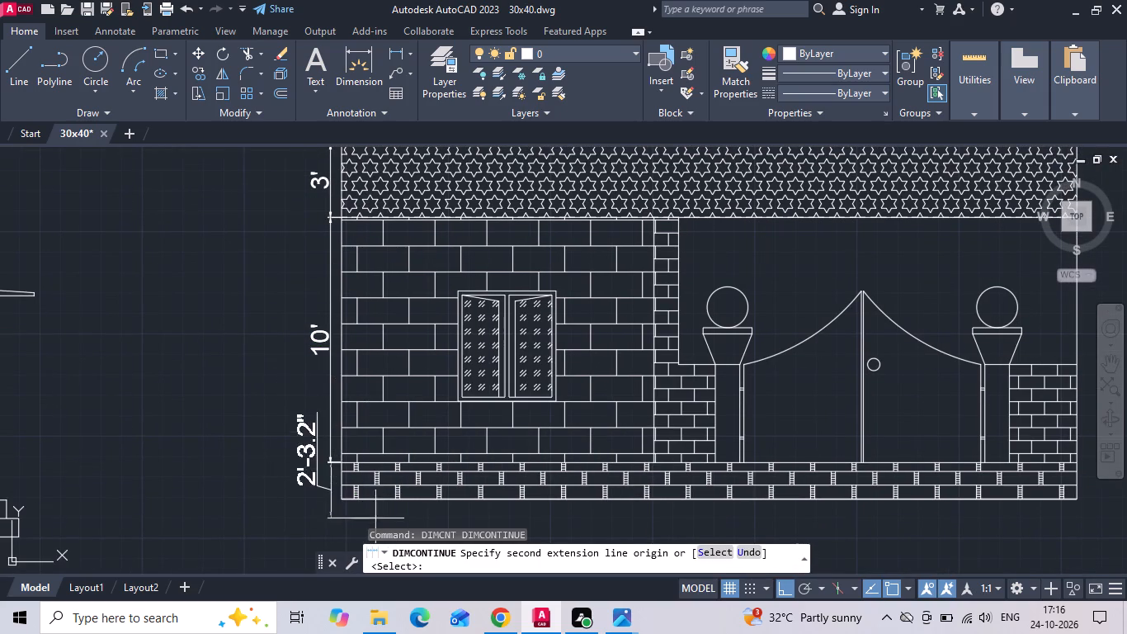
scroll(347, 504, "up", 2)
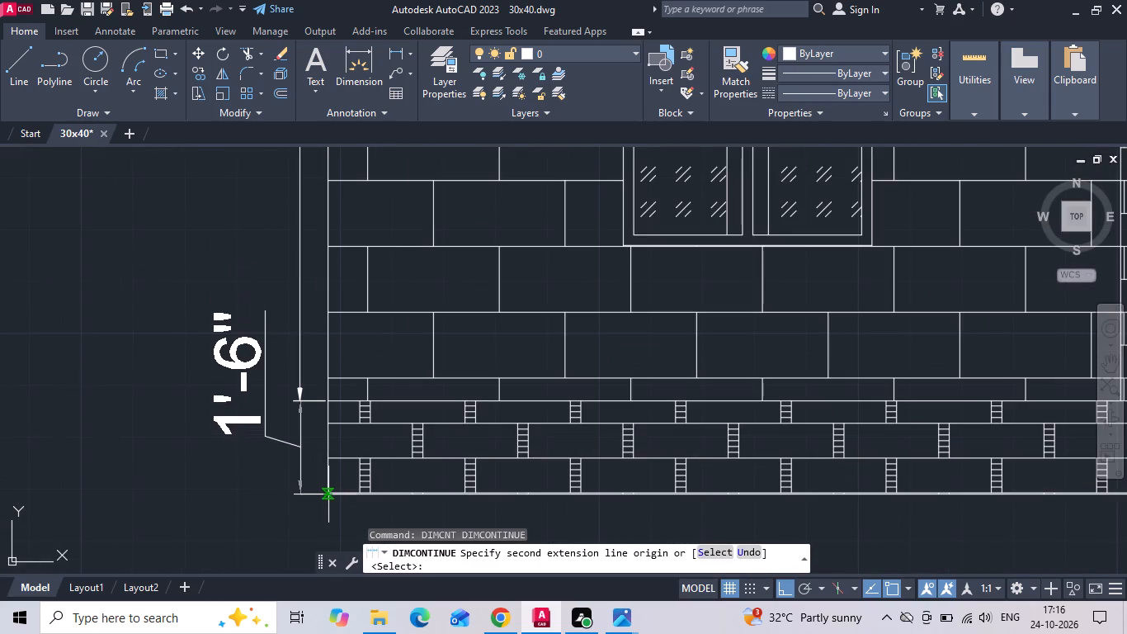
left_click(324, 497)
key("Escape")
Save the drawing.
key("ctrl+s")
key("ctrl+s")
key("ctrl+s")
key("ctrl+s")
key("ctrl+s")
key("ctrl+s")
key("ctrl+s")
key("ctrl+s")
key("ctrl+s")
key("ctrl+s")
key("ctrl+s")
key("ctrl+s")
key("ctrl+s")
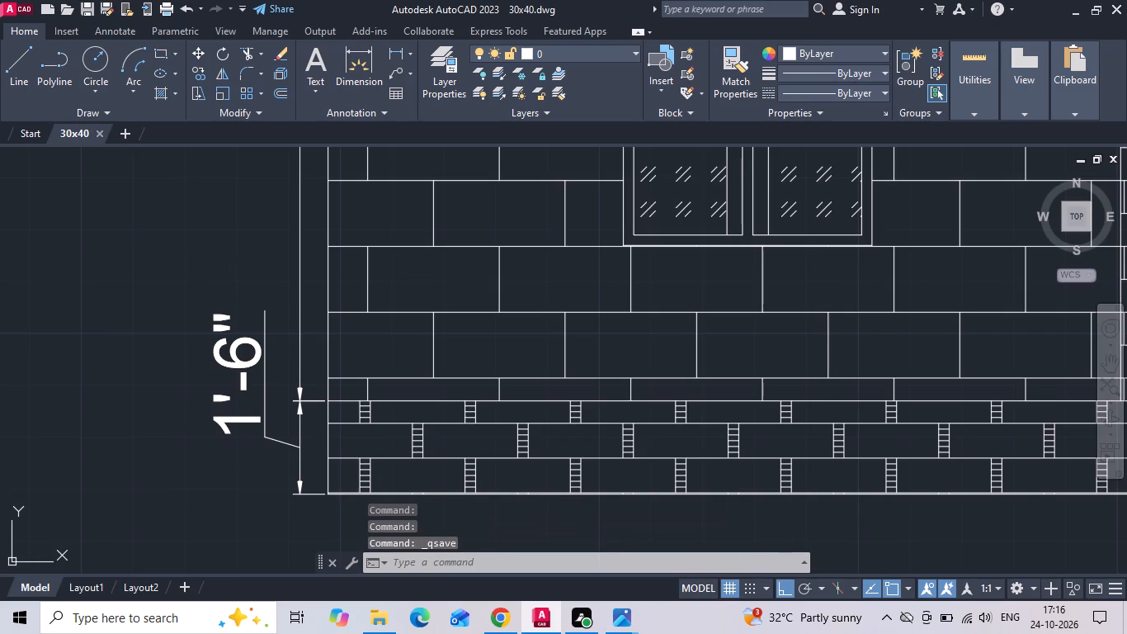
Add a horizontal linear dimension for the elevation's overall width, placed just below the plinth.
left_click(388, 55)
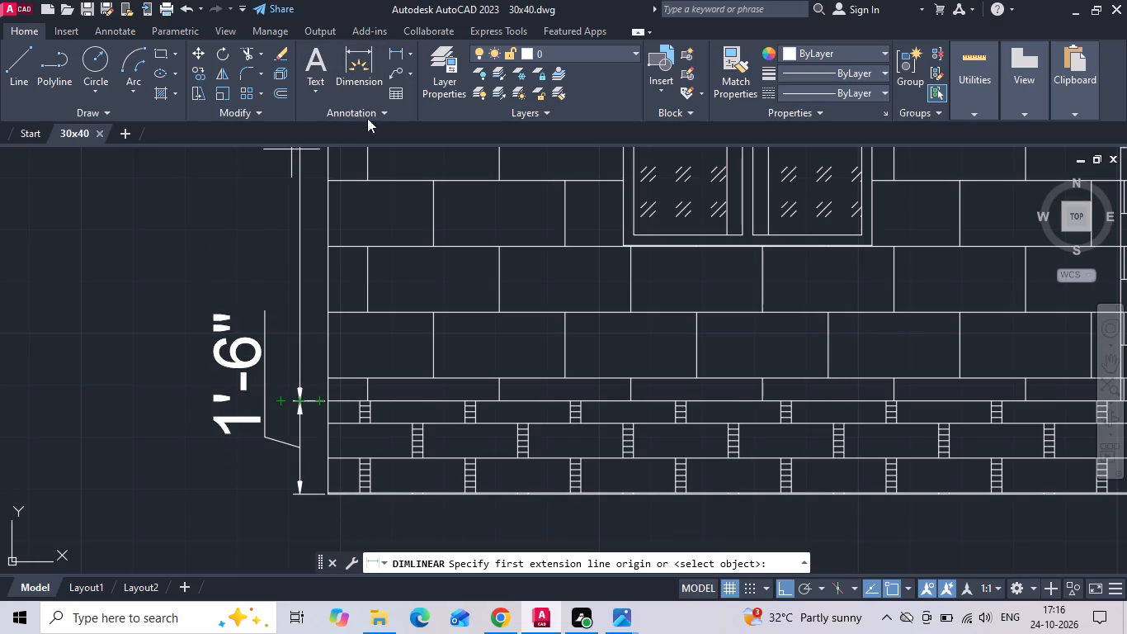
scroll(342, 398, "down", 1)
left_click(331, 457)
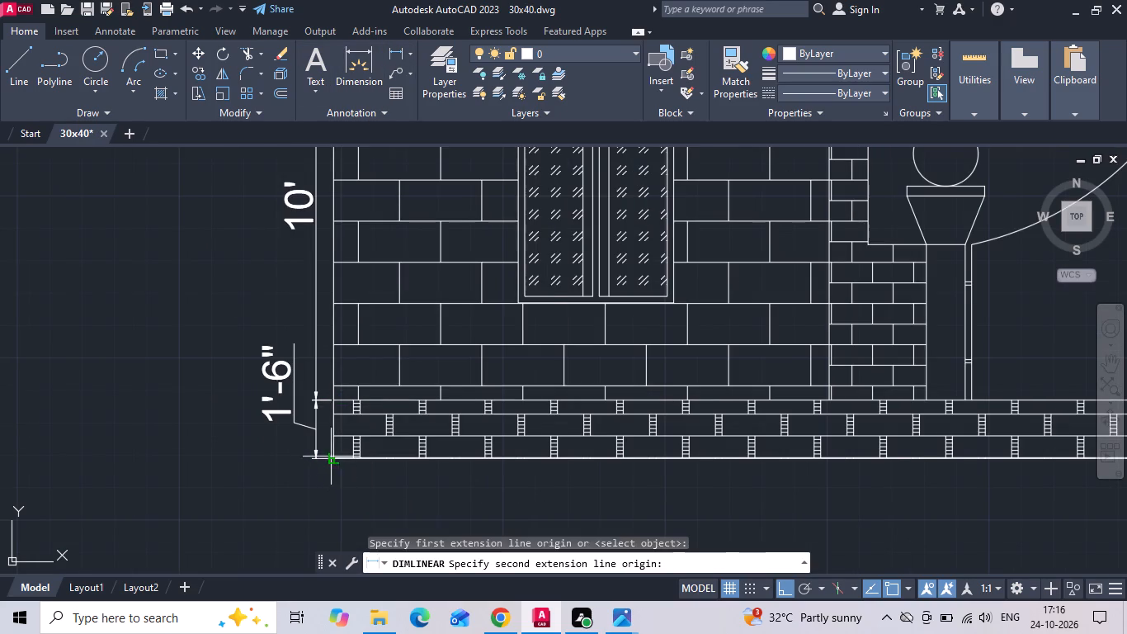
scroll(327, 463, "down", 2)
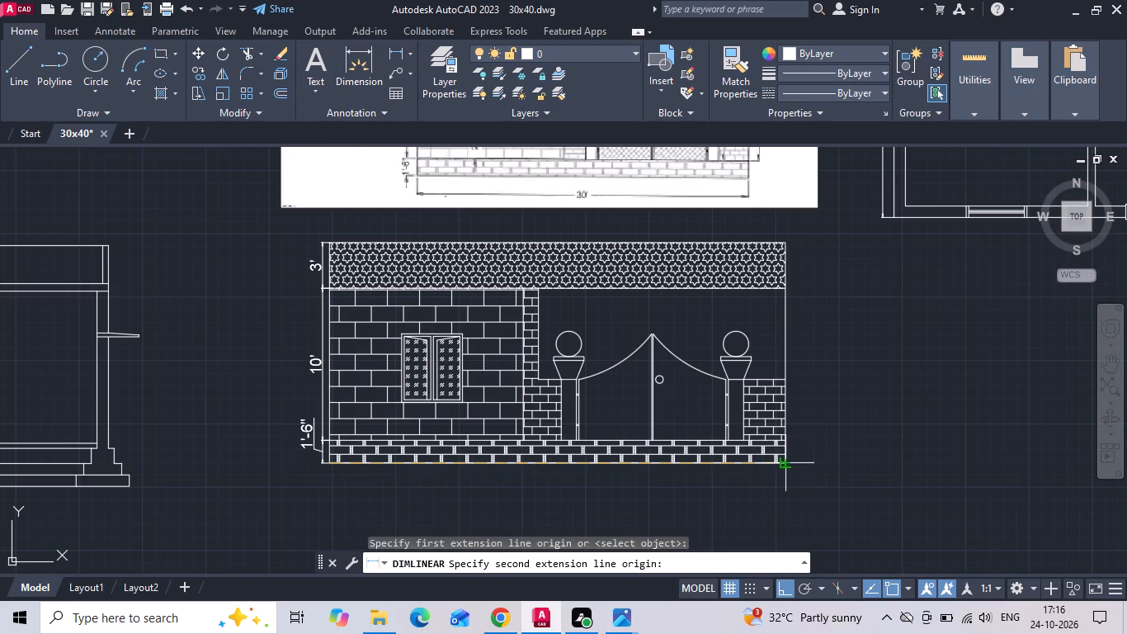
left_click(785, 466)
left_click(775, 480)
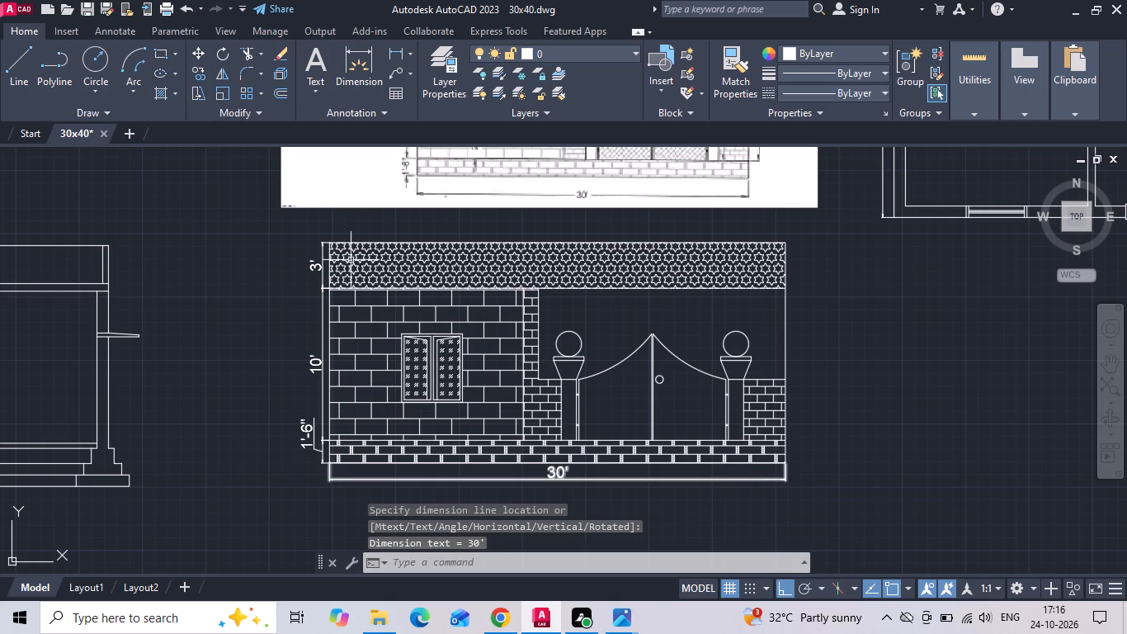
Dimension the vertical distance from the window frame's bottom edge to the top of the plinth.
left_click(394, 56)
scroll(426, 433, "up", 3)
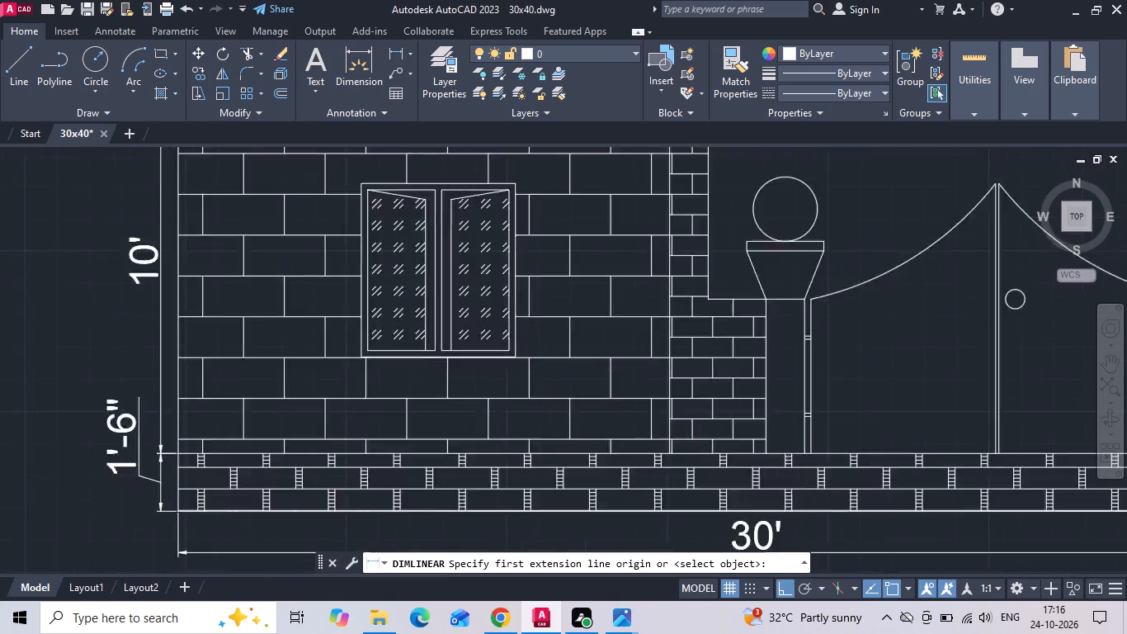
left_click(423, 316)
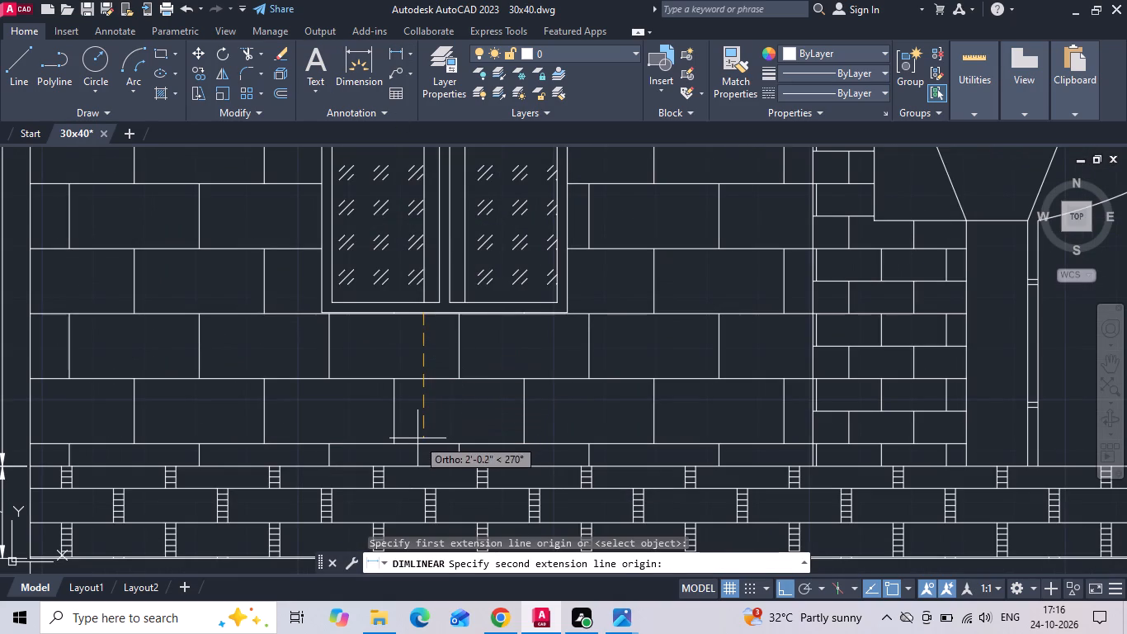
left_click(419, 466)
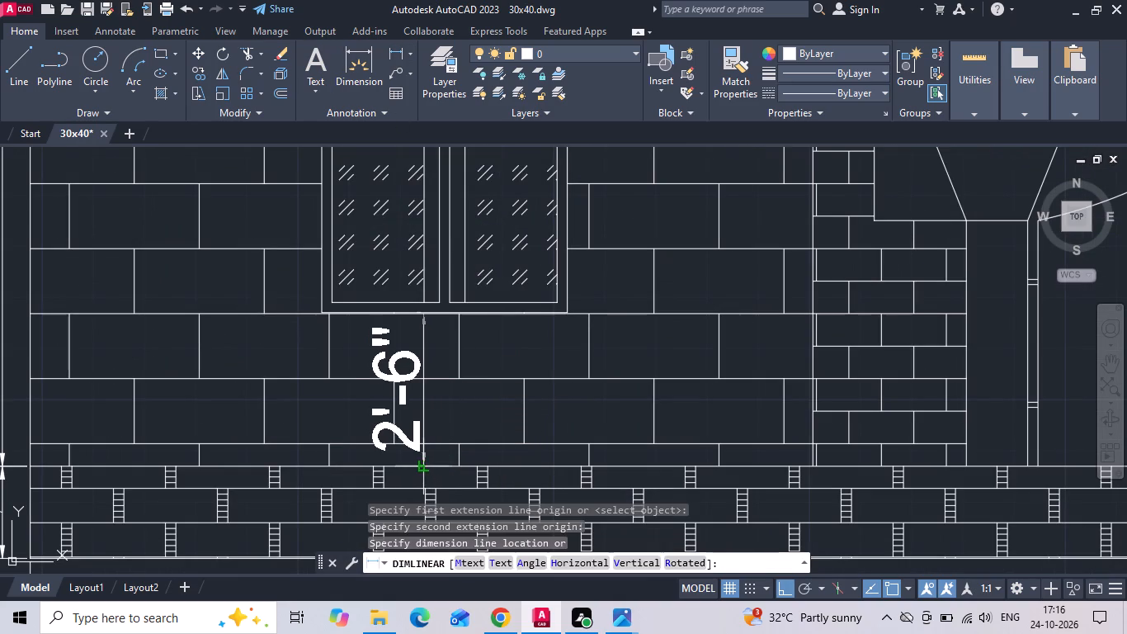
left_click(423, 447)
Dimension the window frame's full height, placing the dimension line just outside its left edge.
scroll(427, 452, "down", 2)
scroll(399, 400, "up", 2)
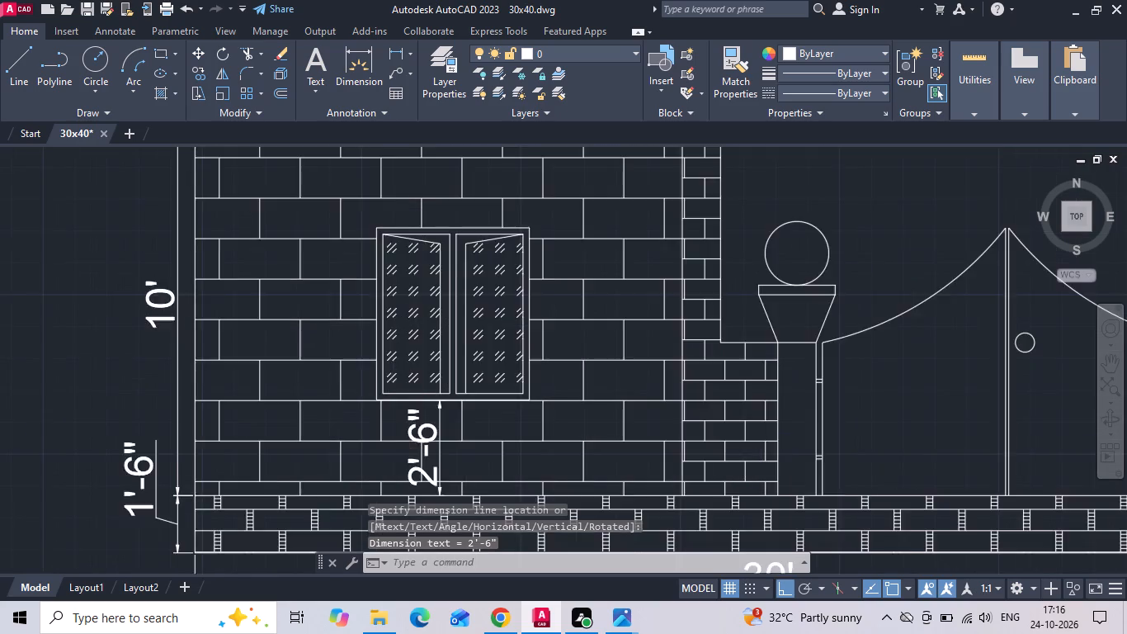
key("space")
left_click(365, 407)
middle_click_drag(365, 322, 358, 433)
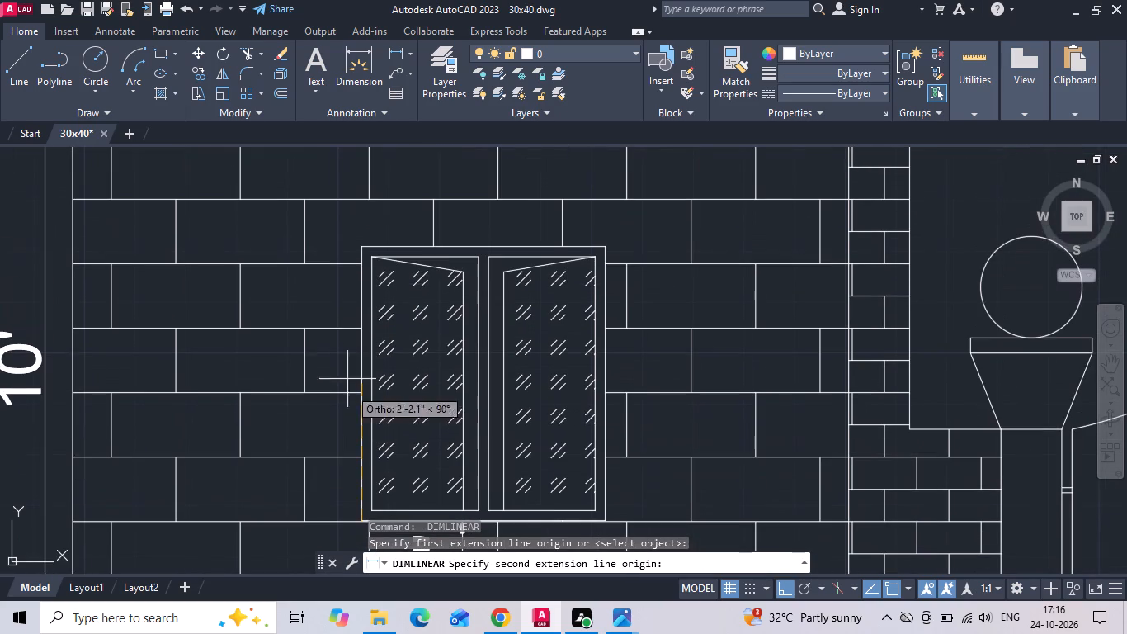
left_click_drag(358, 247, 361, 258)
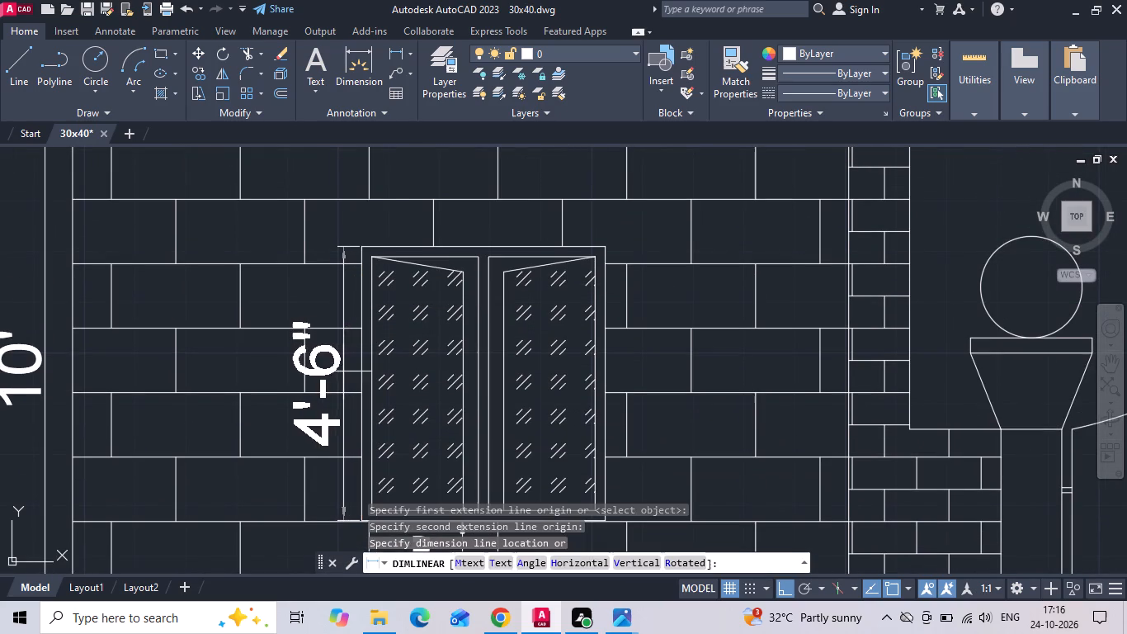
left_click(343, 371)
Save the drawing with the new elevation dimensions.
scroll(427, 338, "down", 3)
key("ctrl+s")
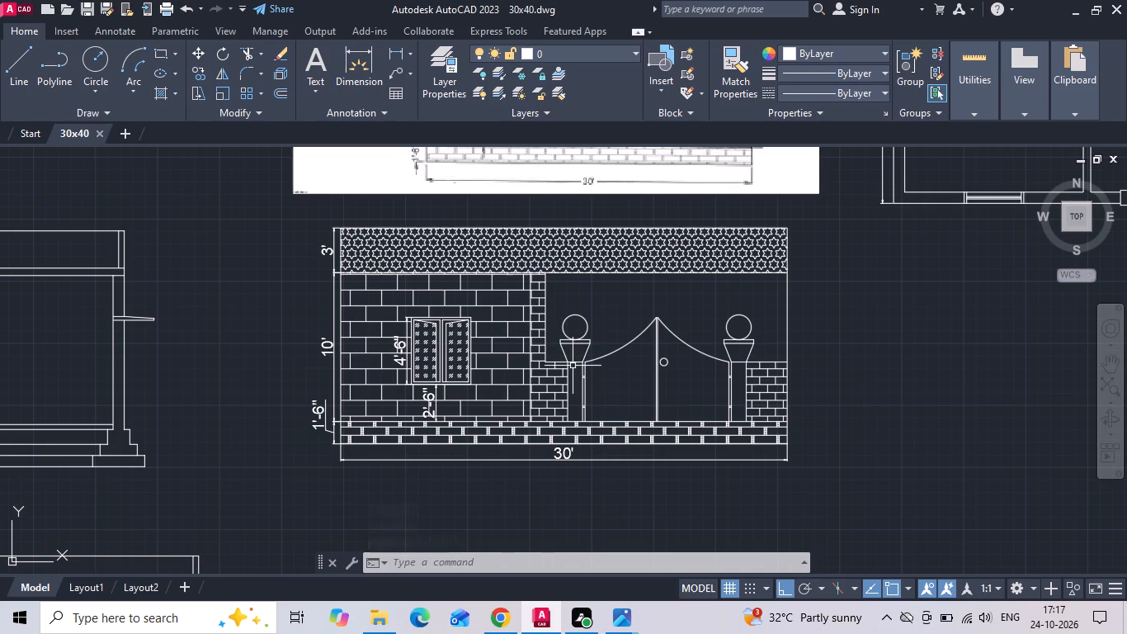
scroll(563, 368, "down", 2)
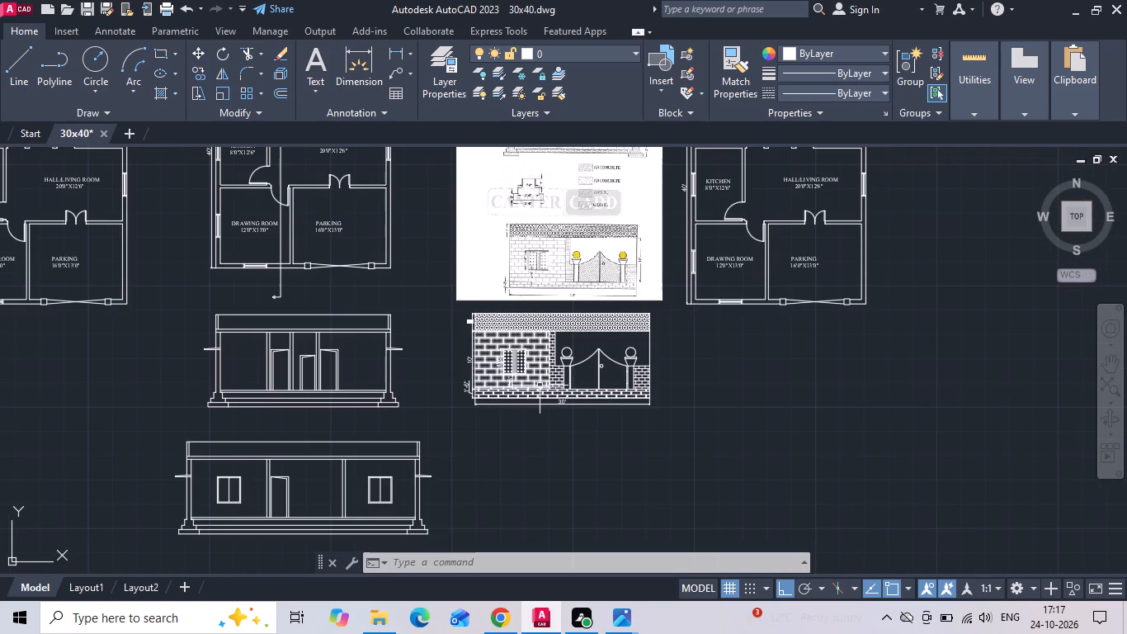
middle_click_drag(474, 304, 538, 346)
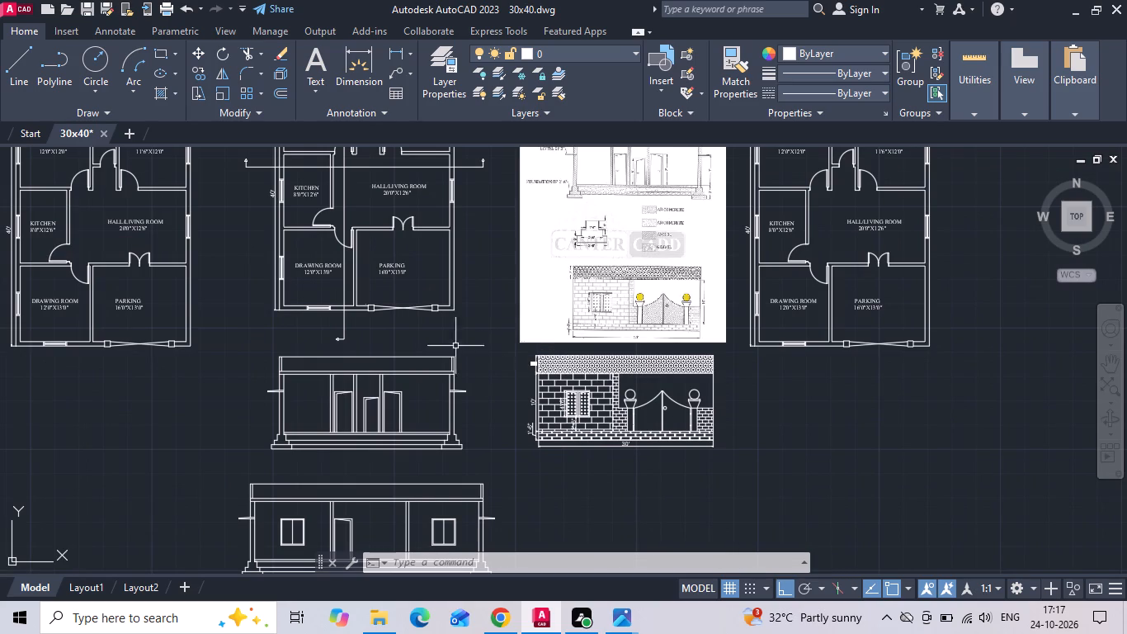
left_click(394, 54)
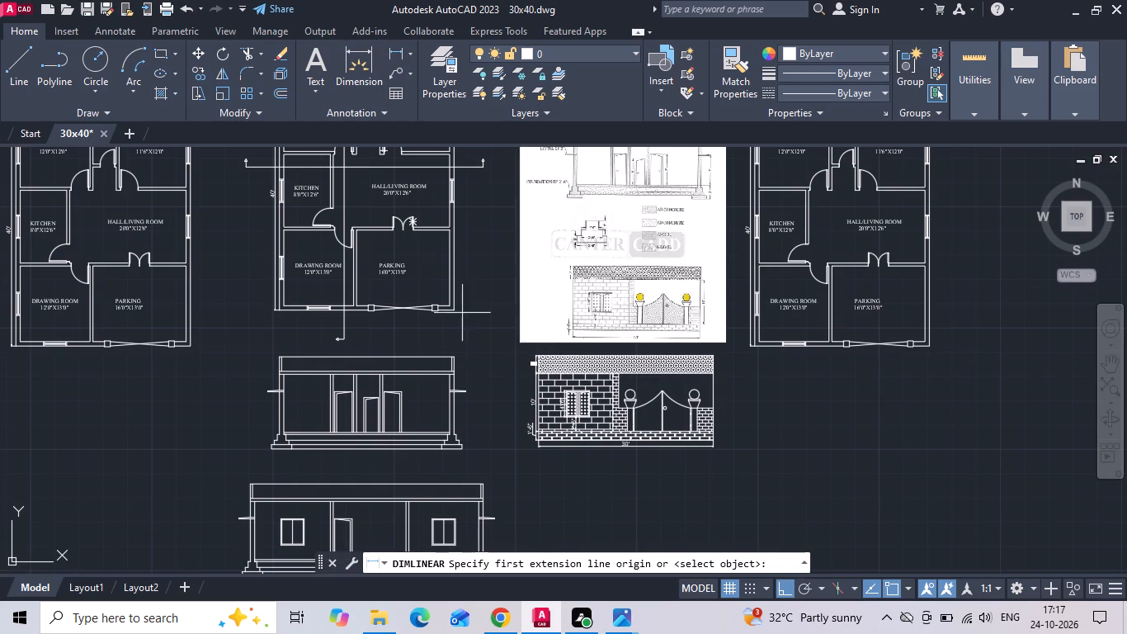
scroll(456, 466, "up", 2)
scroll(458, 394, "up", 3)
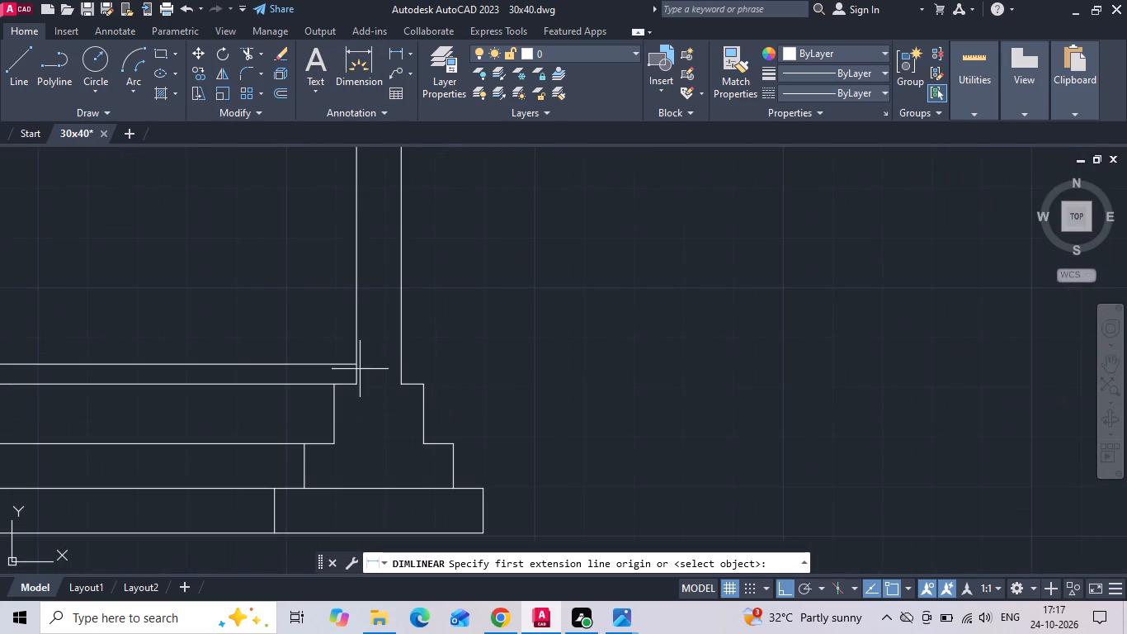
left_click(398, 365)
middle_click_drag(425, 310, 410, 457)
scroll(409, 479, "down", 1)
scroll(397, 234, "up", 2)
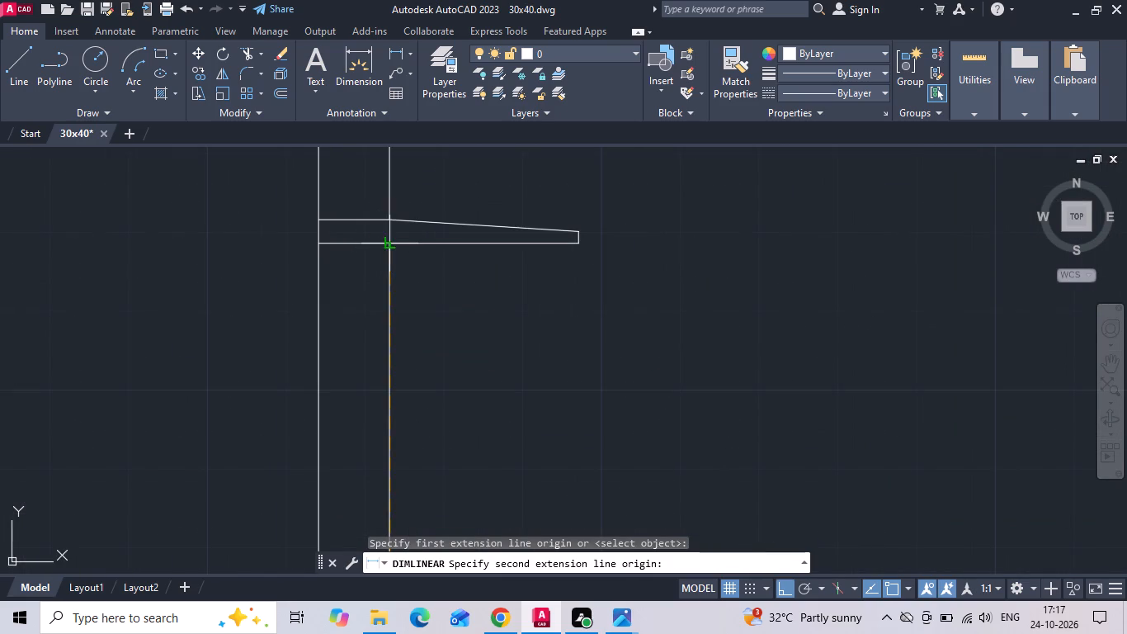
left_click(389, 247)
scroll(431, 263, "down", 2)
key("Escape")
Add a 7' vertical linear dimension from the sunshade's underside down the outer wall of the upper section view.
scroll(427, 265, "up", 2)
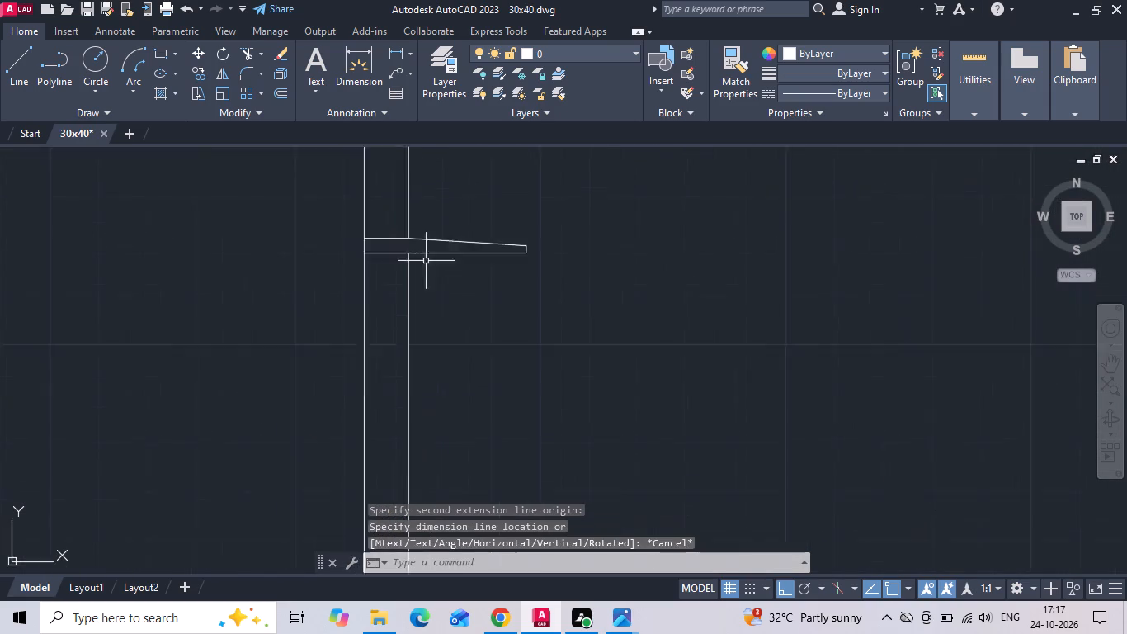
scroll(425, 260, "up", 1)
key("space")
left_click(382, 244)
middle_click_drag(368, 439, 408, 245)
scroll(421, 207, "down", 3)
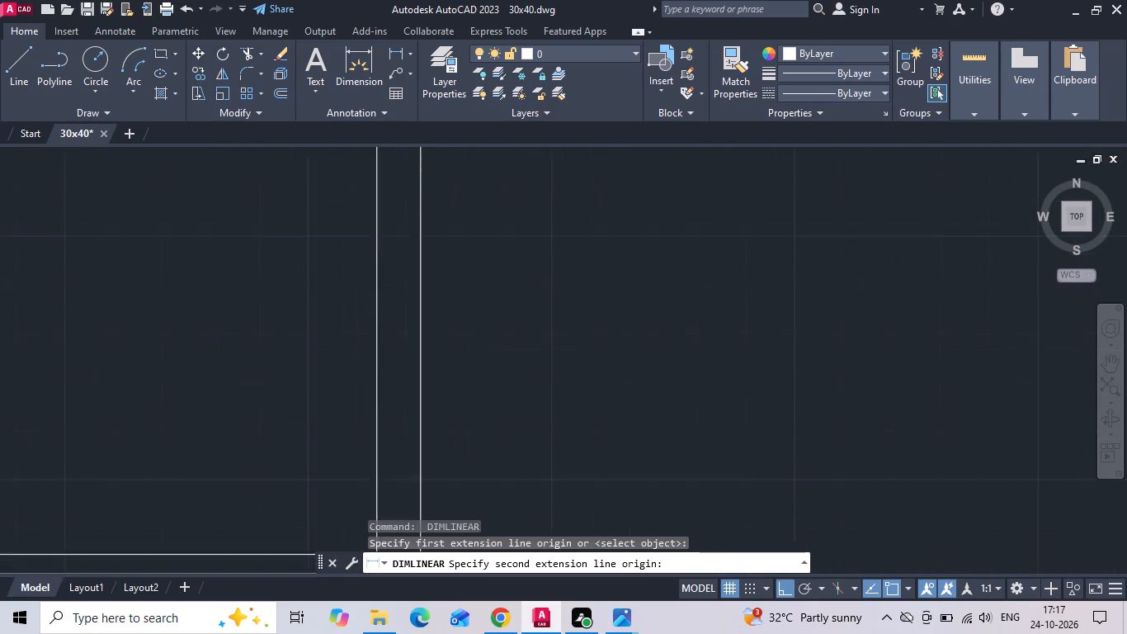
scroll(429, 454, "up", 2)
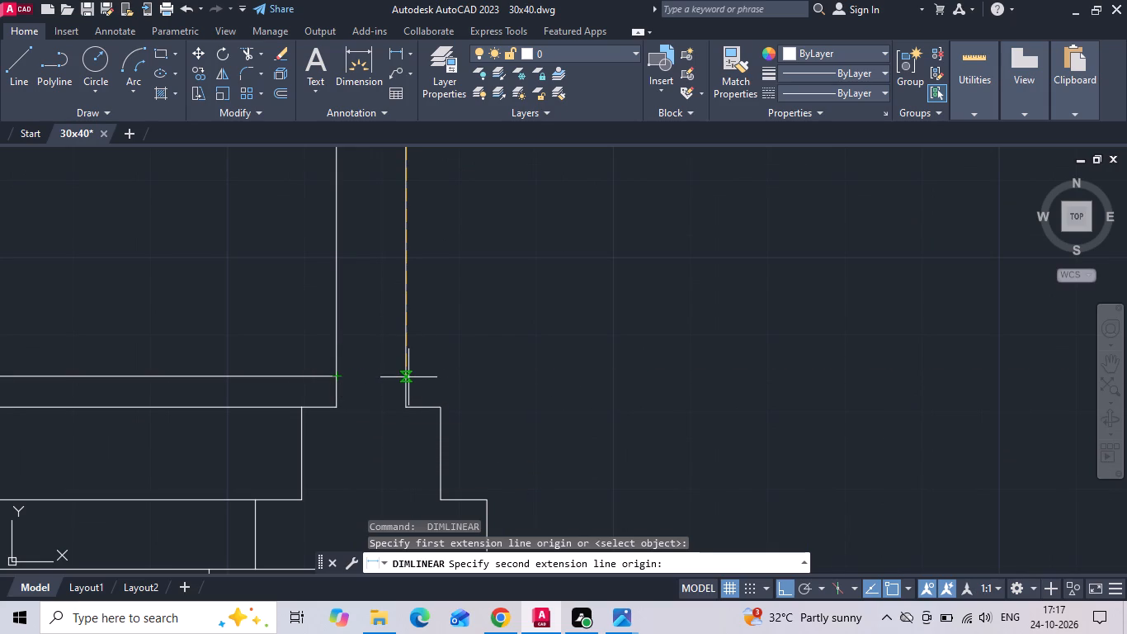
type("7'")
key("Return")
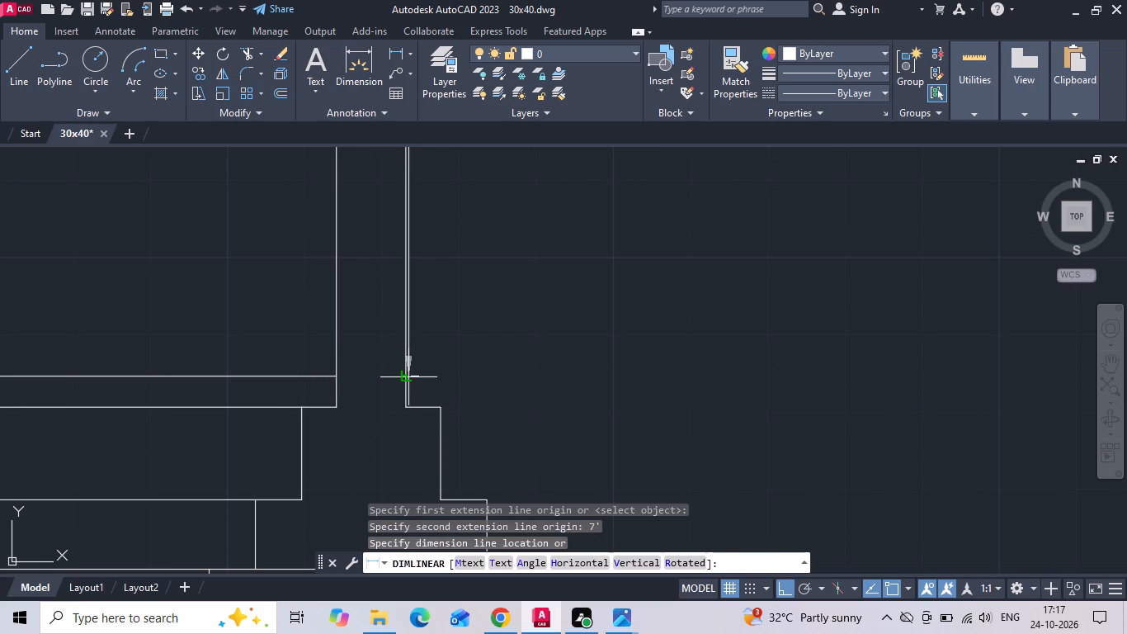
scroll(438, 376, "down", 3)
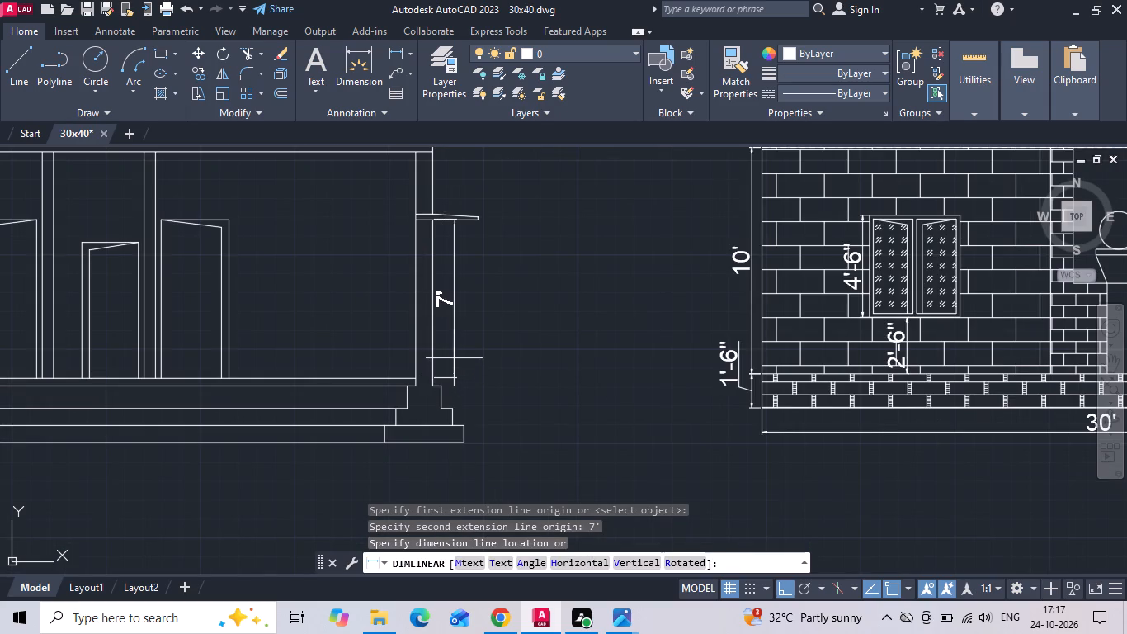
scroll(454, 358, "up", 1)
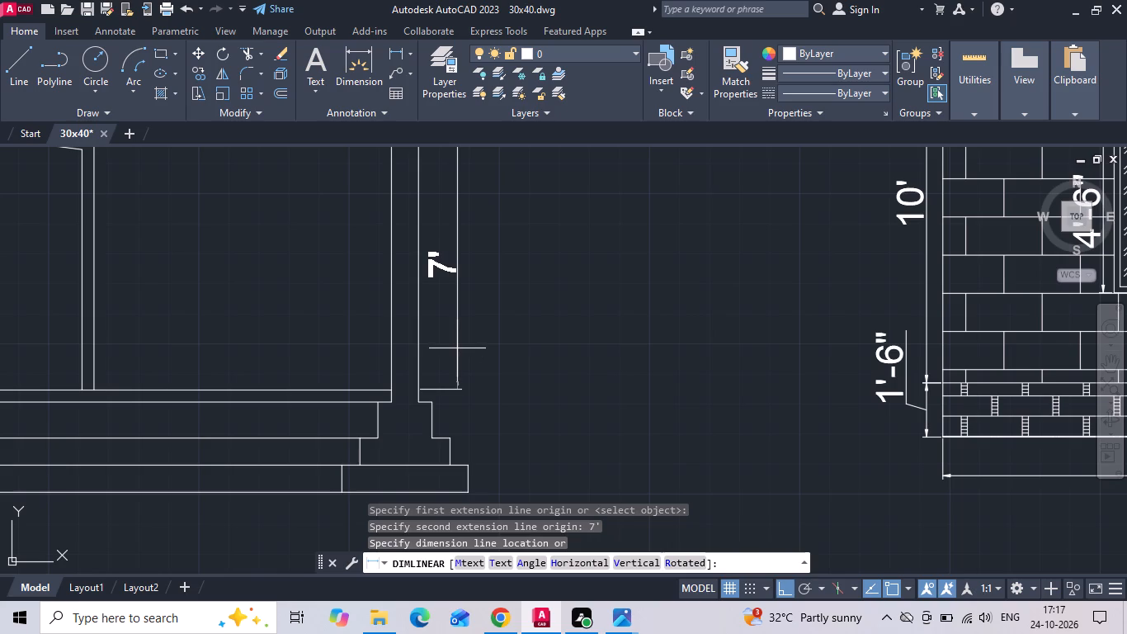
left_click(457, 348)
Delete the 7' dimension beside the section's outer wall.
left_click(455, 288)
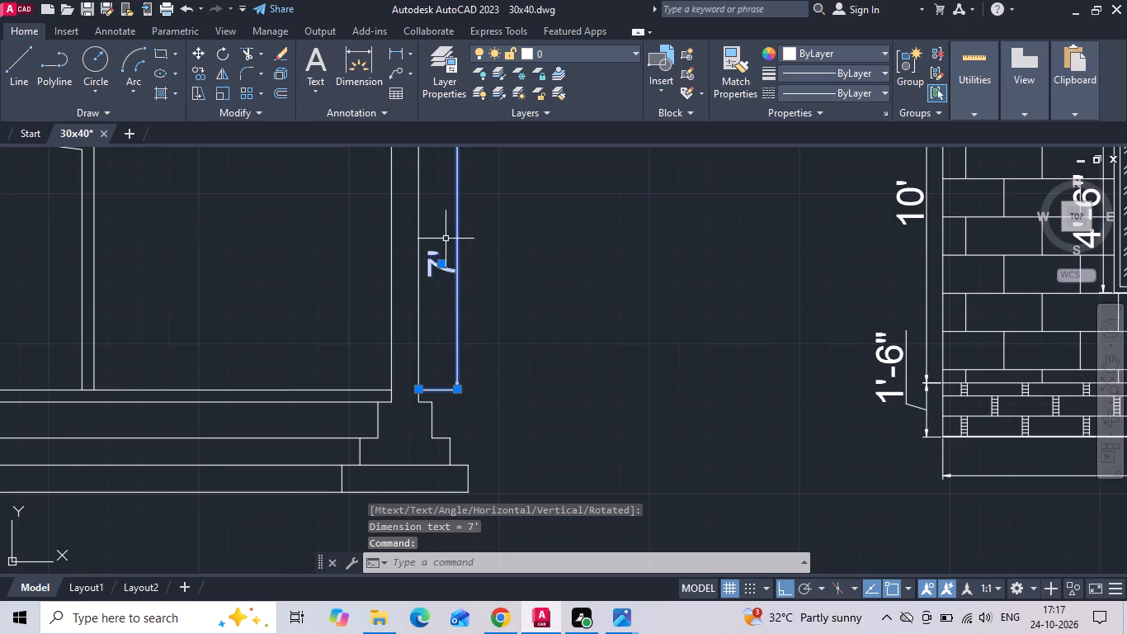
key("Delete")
Delete all the linear dimensions of the gate elevation, including the plinth, wall, parapet, window and overall width dimensions.
left_click(890, 349)
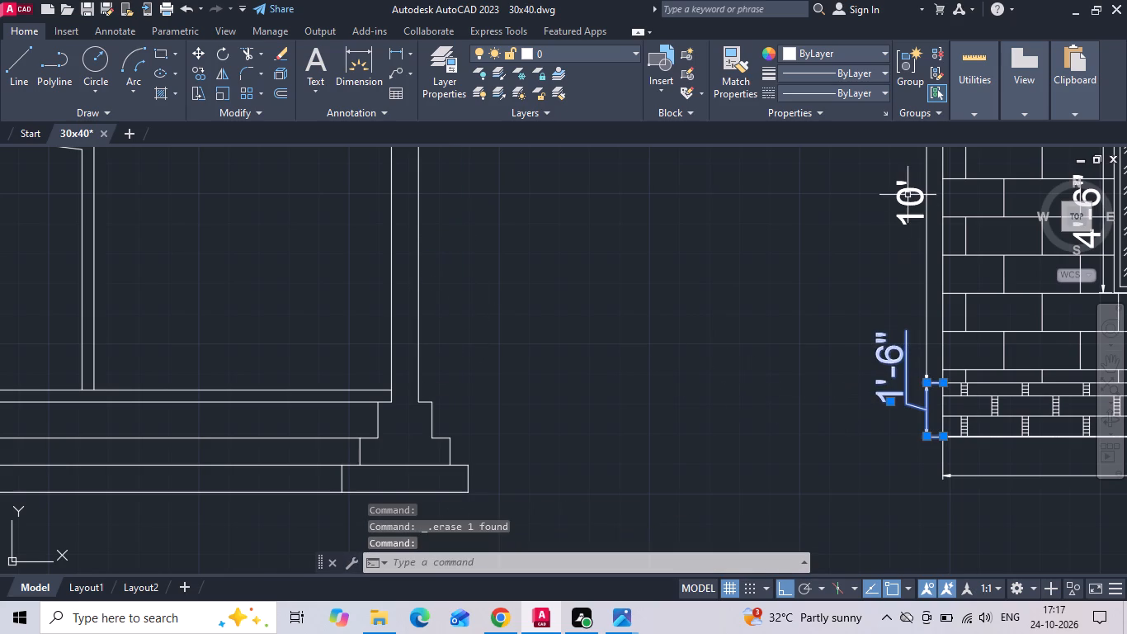
left_click(908, 192)
middle_click_drag(854, 259, 306, 569)
left_click(375, 277)
key("Delete")
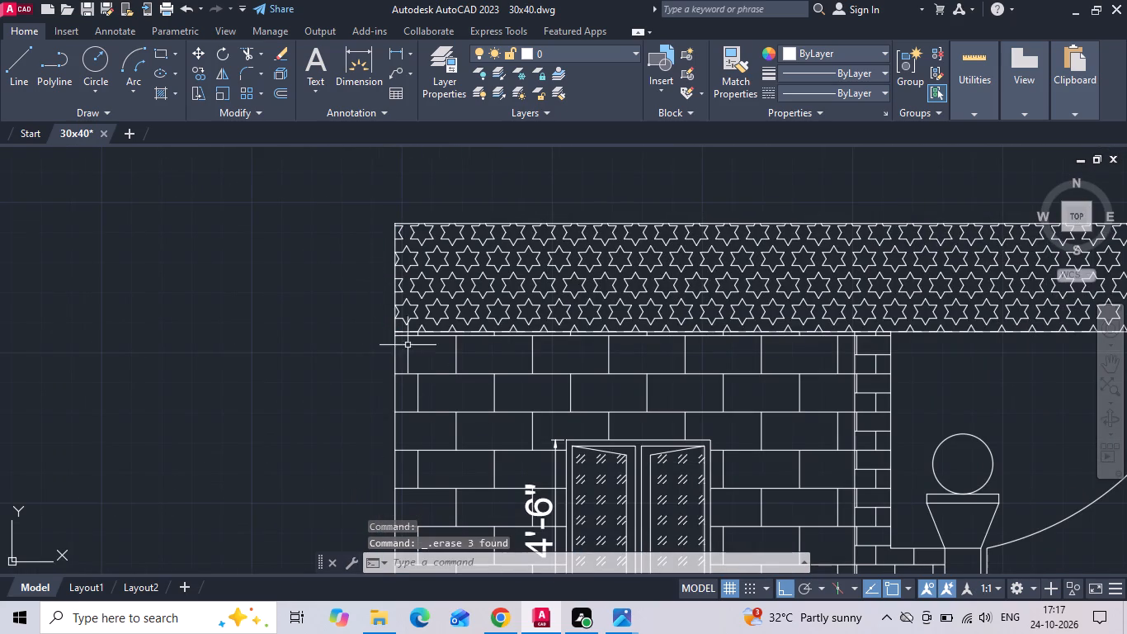
left_click(535, 503)
key("Delete")
scroll(547, 267, "down", 2)
scroll(580, 455, "up", 2)
left_click(553, 378)
key("Delete")
left_click_drag(785, 464, 771, 488)
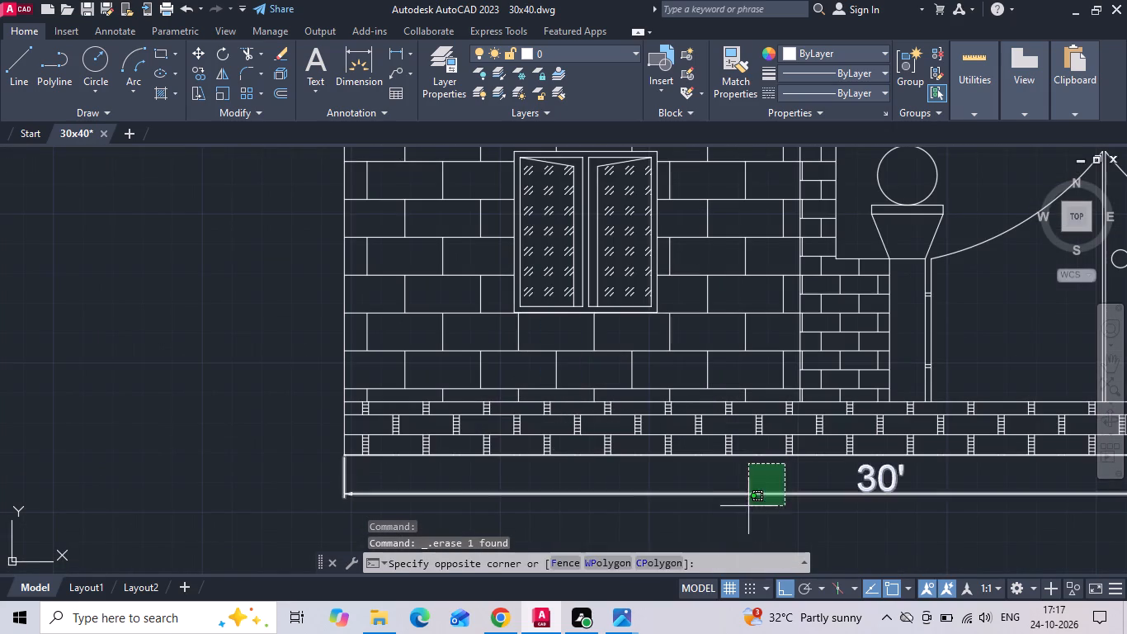
left_click(745, 508)
key("Delete")
Save the drawing.
key("ctrl+s")
key("ctrl+s")
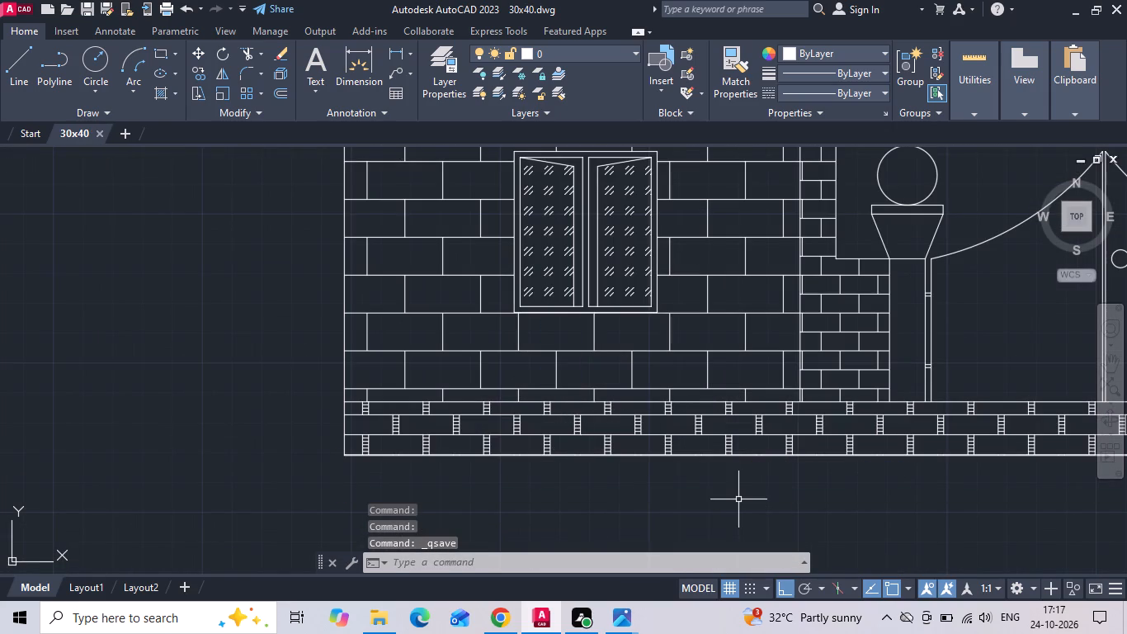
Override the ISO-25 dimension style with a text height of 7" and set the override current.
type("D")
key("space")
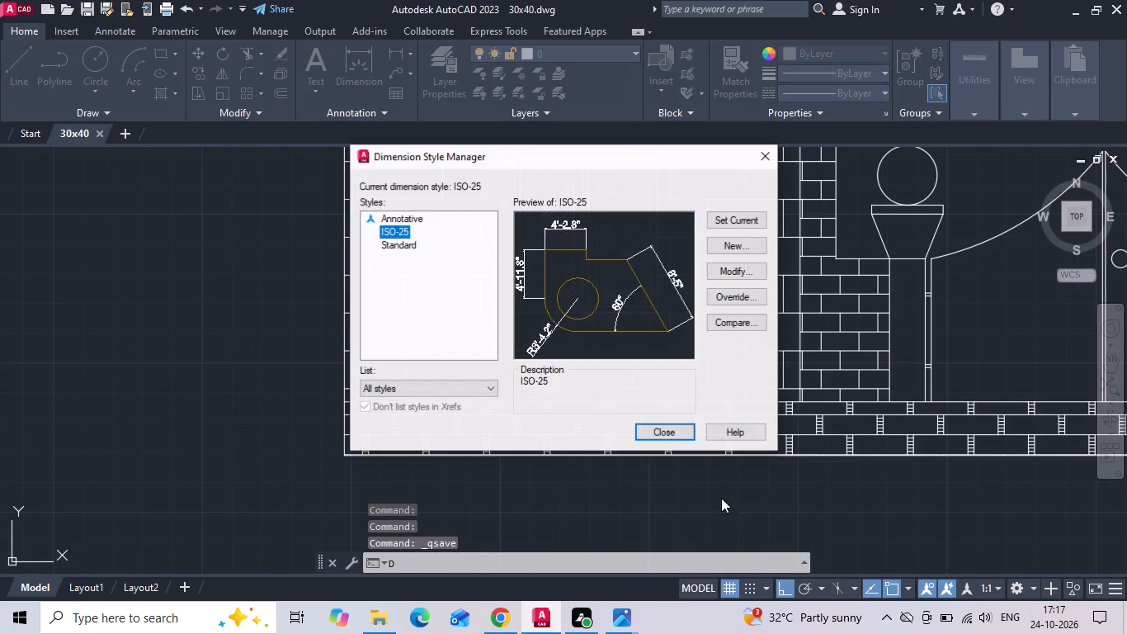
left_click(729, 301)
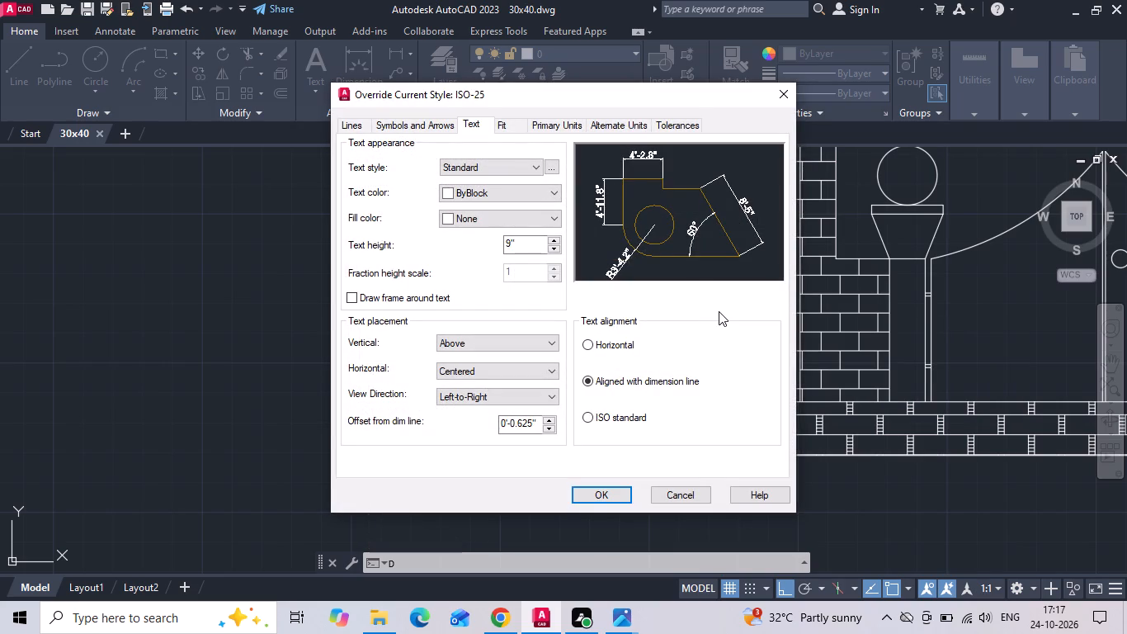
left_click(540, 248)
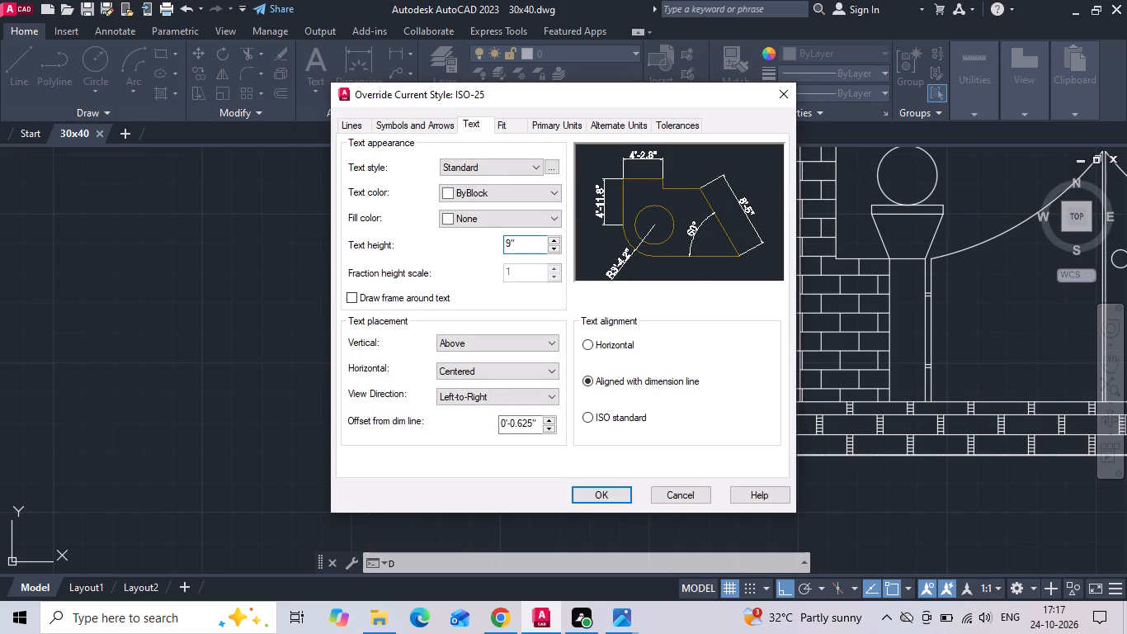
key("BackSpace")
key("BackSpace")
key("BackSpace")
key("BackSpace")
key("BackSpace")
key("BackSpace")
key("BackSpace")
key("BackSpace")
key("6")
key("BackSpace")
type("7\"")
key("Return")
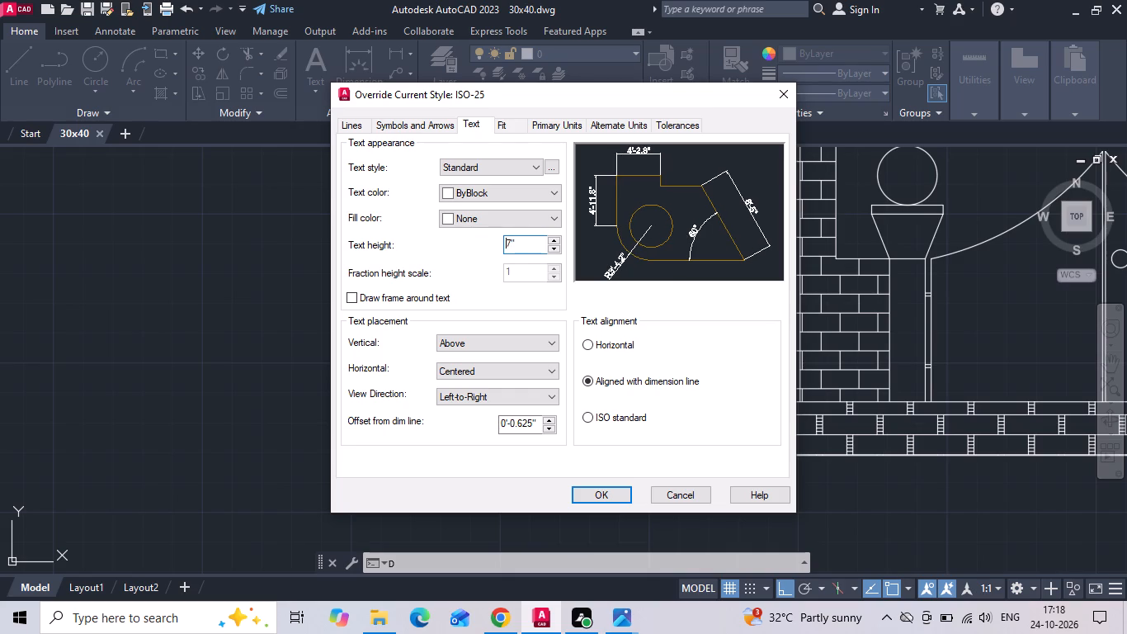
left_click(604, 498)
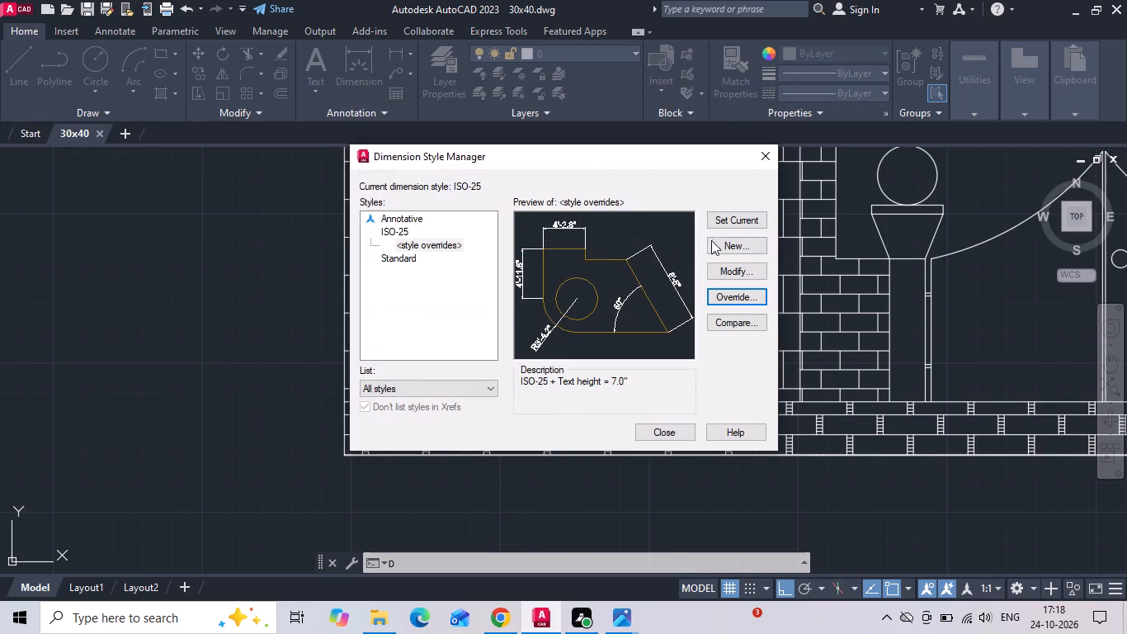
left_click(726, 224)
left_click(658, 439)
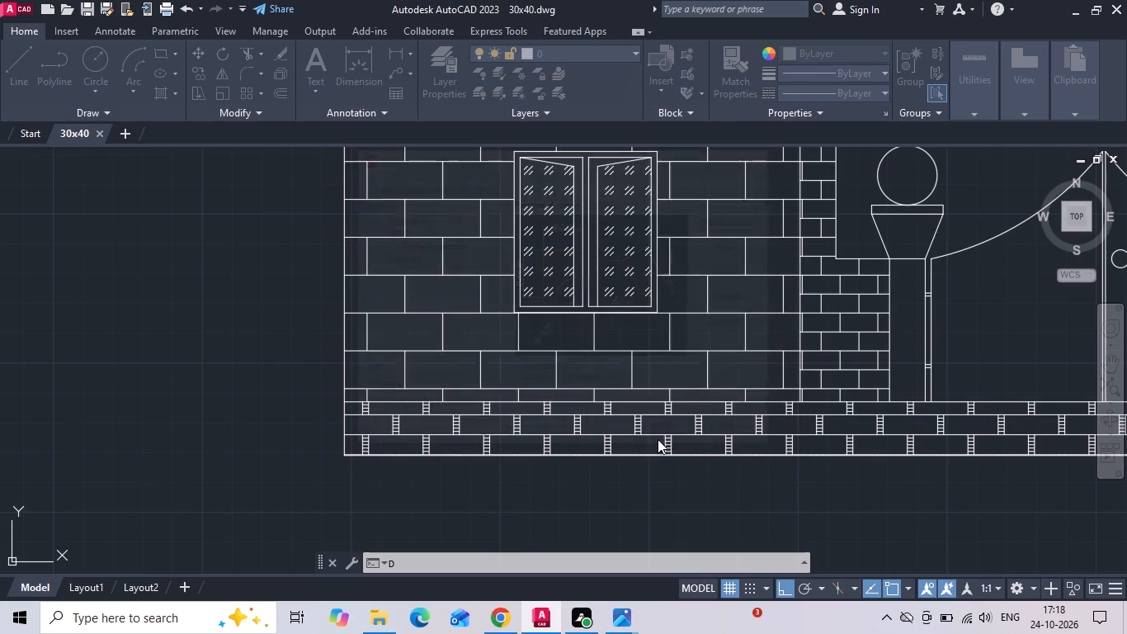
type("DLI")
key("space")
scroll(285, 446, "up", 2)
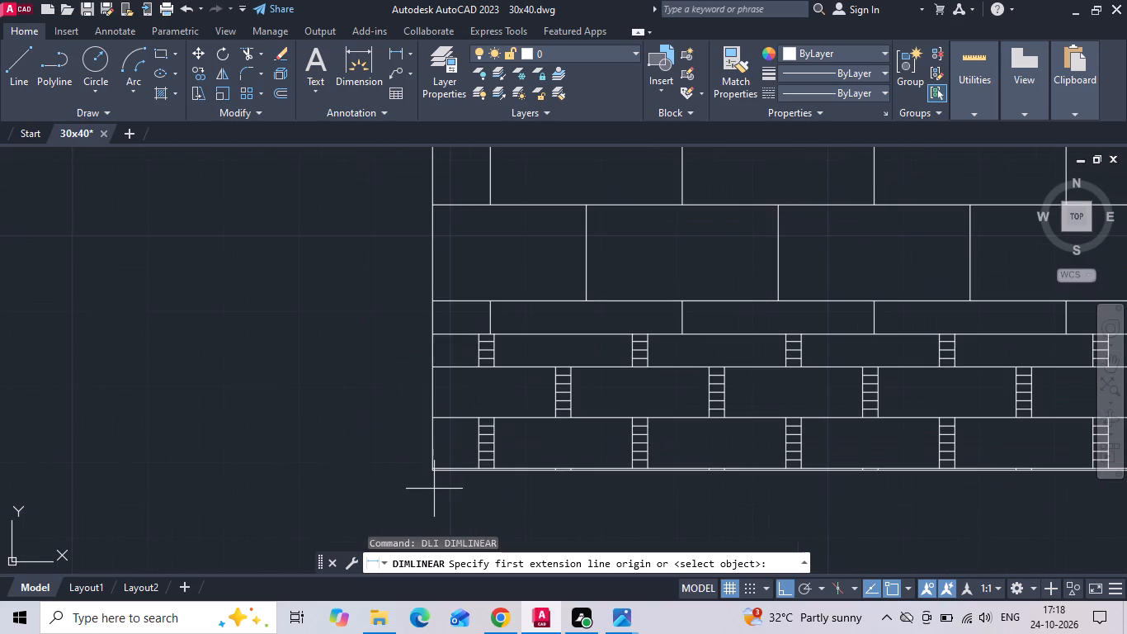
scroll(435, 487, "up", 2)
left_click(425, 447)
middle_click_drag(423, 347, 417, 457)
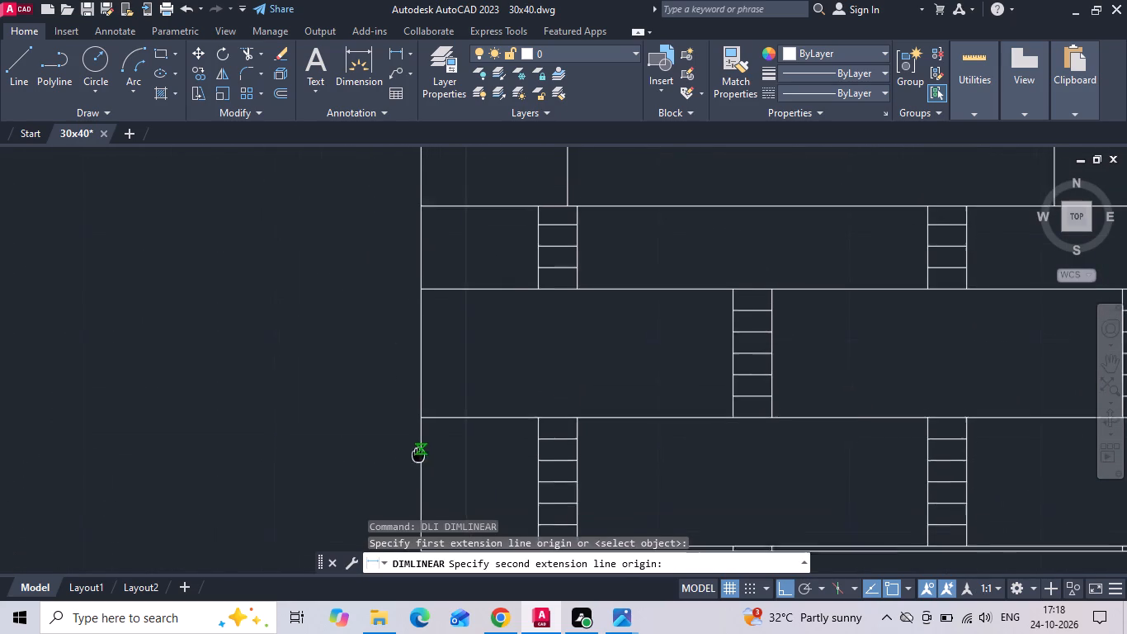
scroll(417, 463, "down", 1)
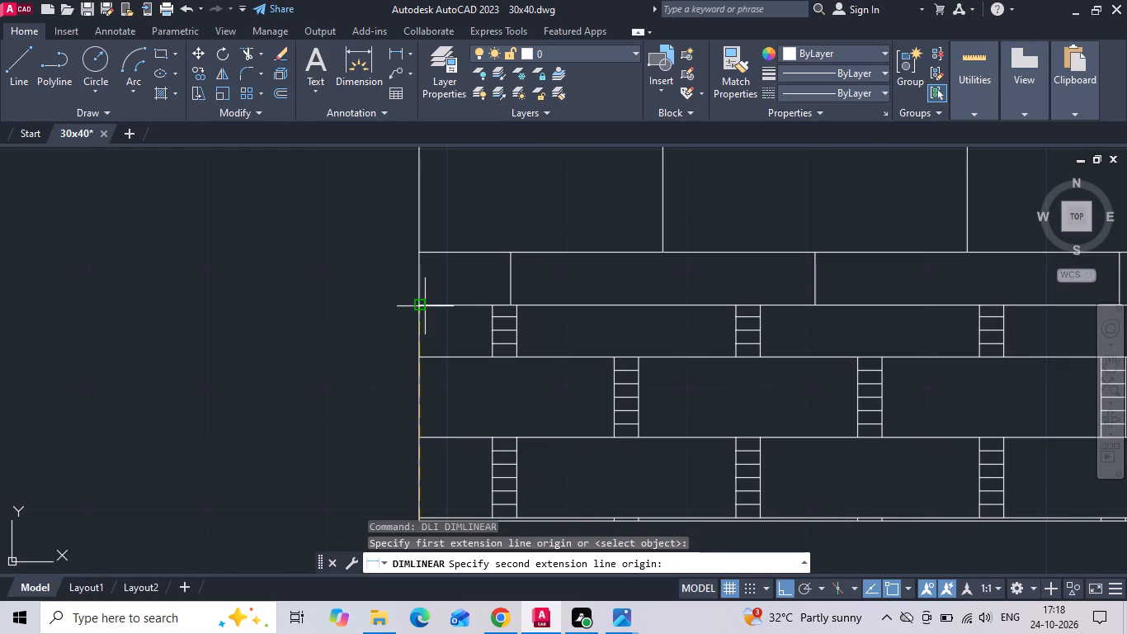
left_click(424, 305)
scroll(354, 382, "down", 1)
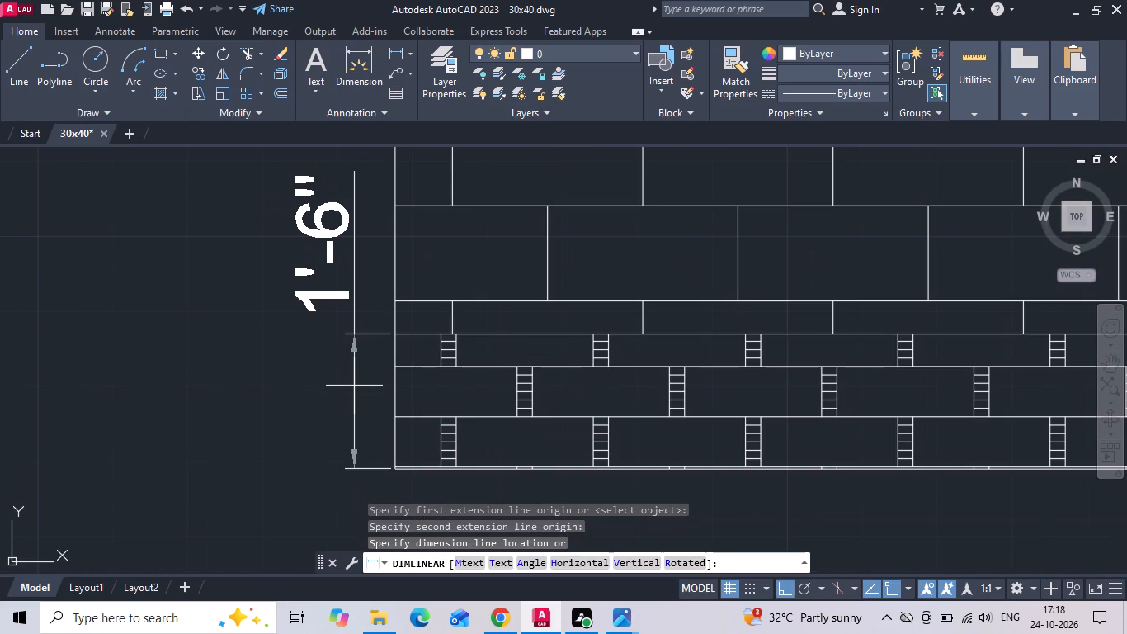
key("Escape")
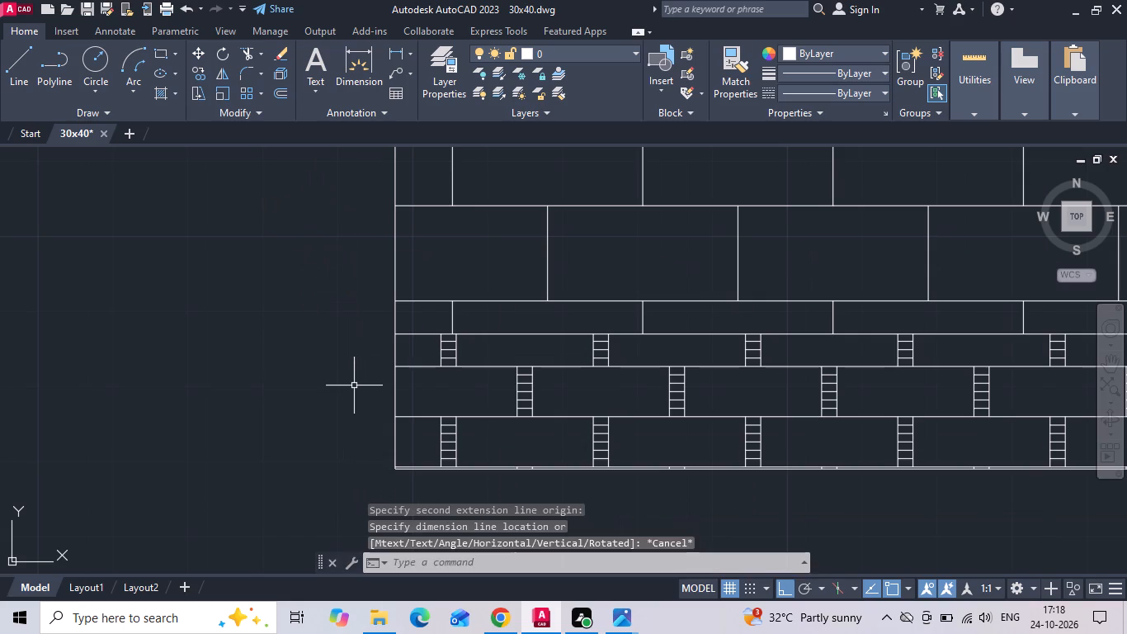
Override the ISO-25 dimension style with a text height of 6" and set the override current.
type("D")
key("space")
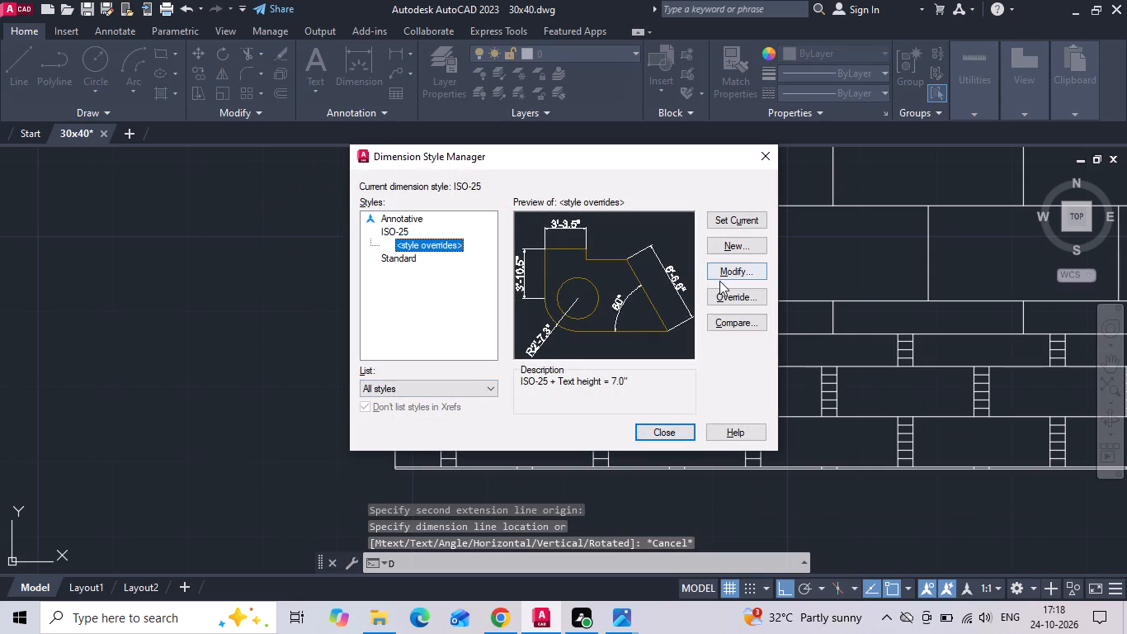
left_click(724, 297)
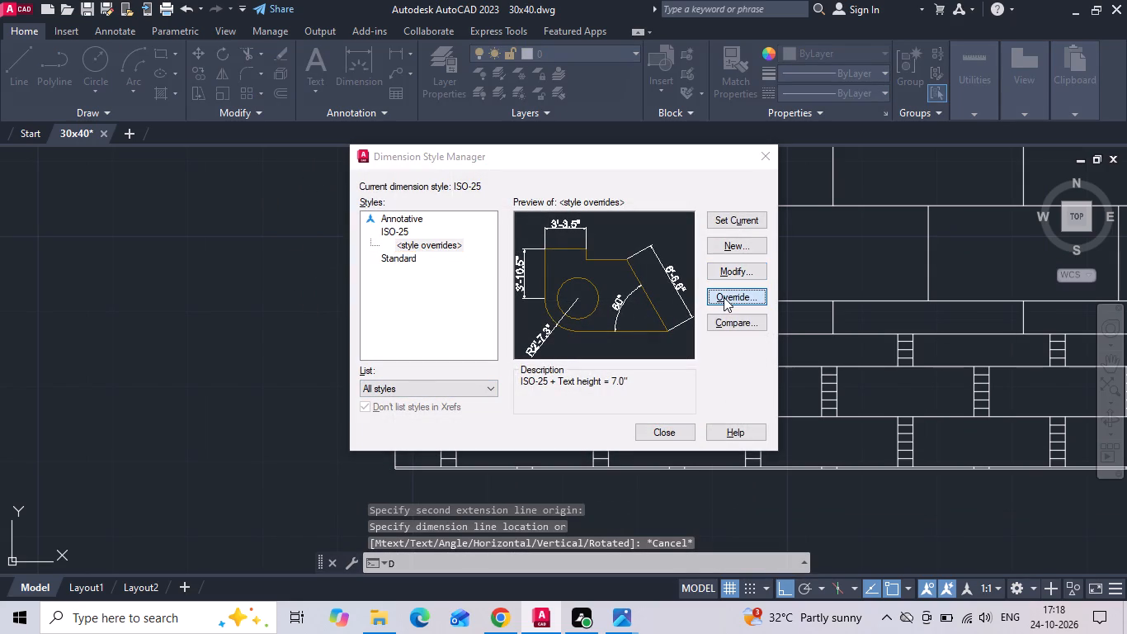
left_click_drag(524, 244, 464, 242)
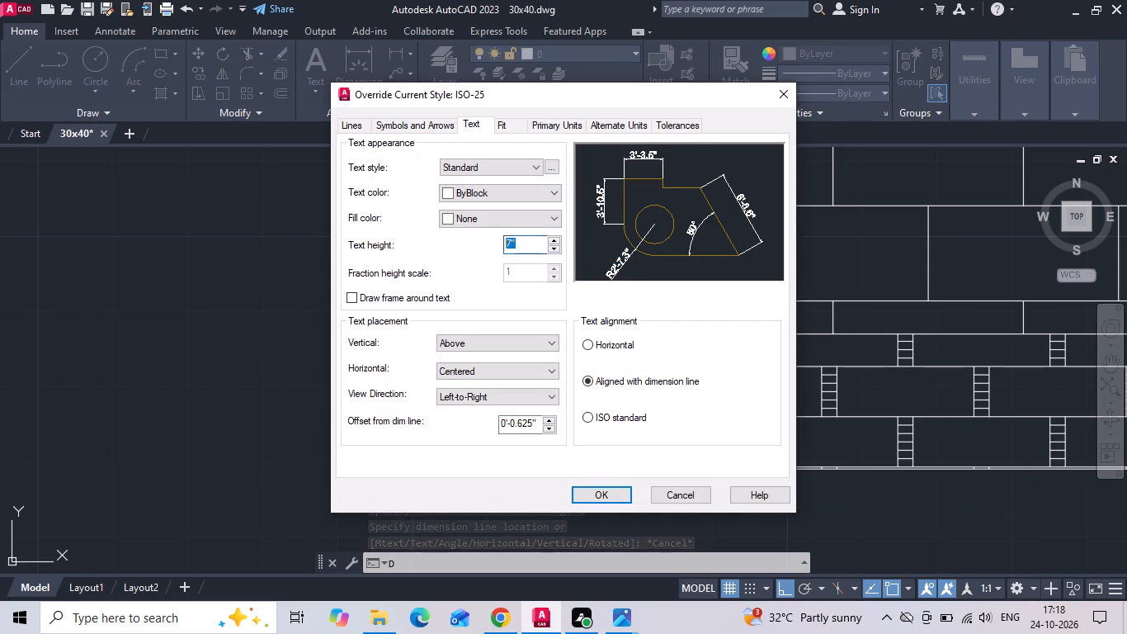
key("BackSpace")
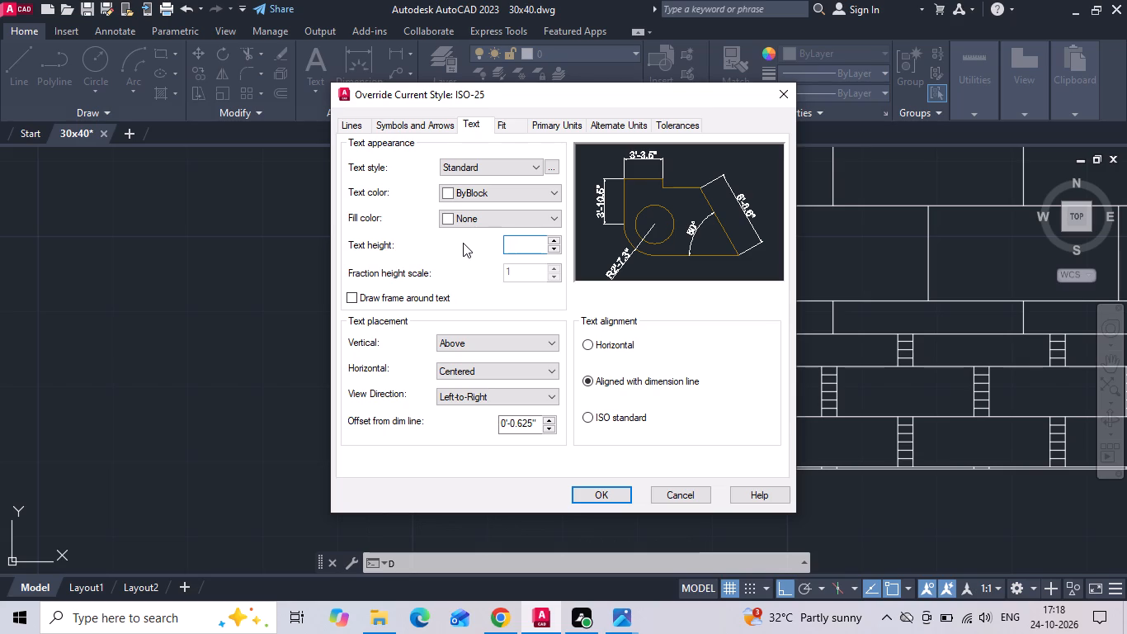
type("6\"")
key("Return")
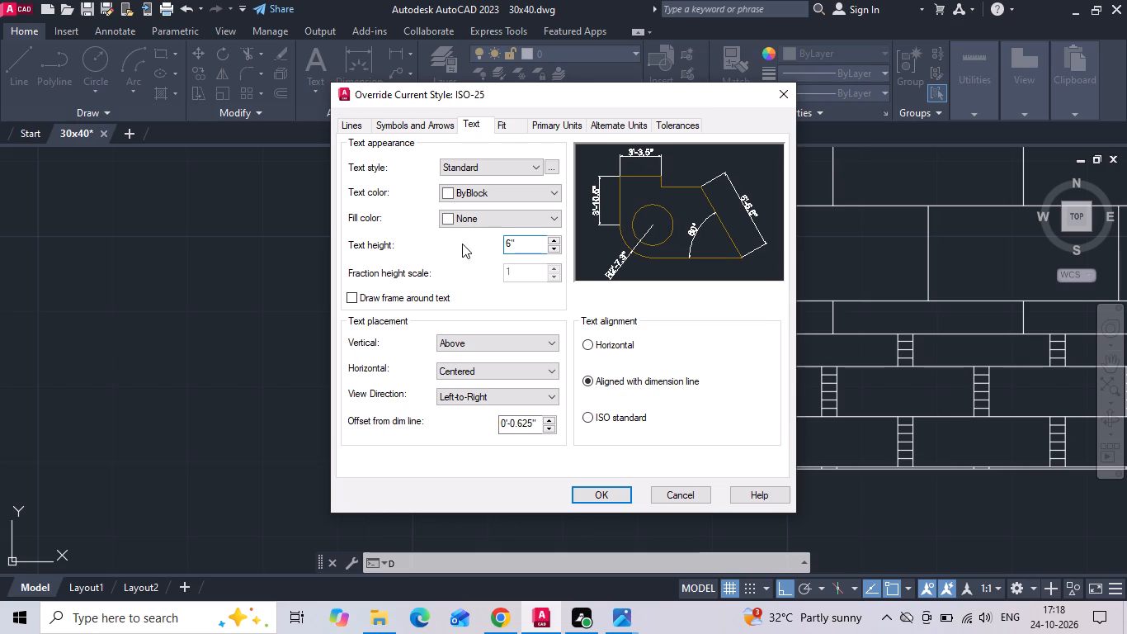
left_click(591, 494)
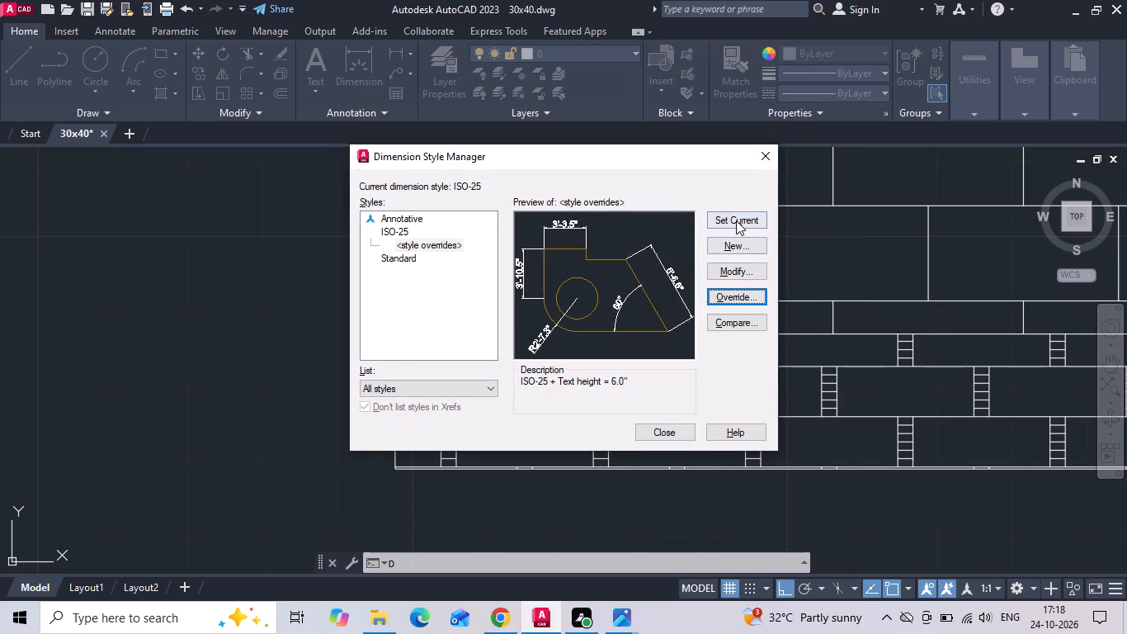
left_click(736, 220)
triple_click(736, 220)
left_click(736, 220)
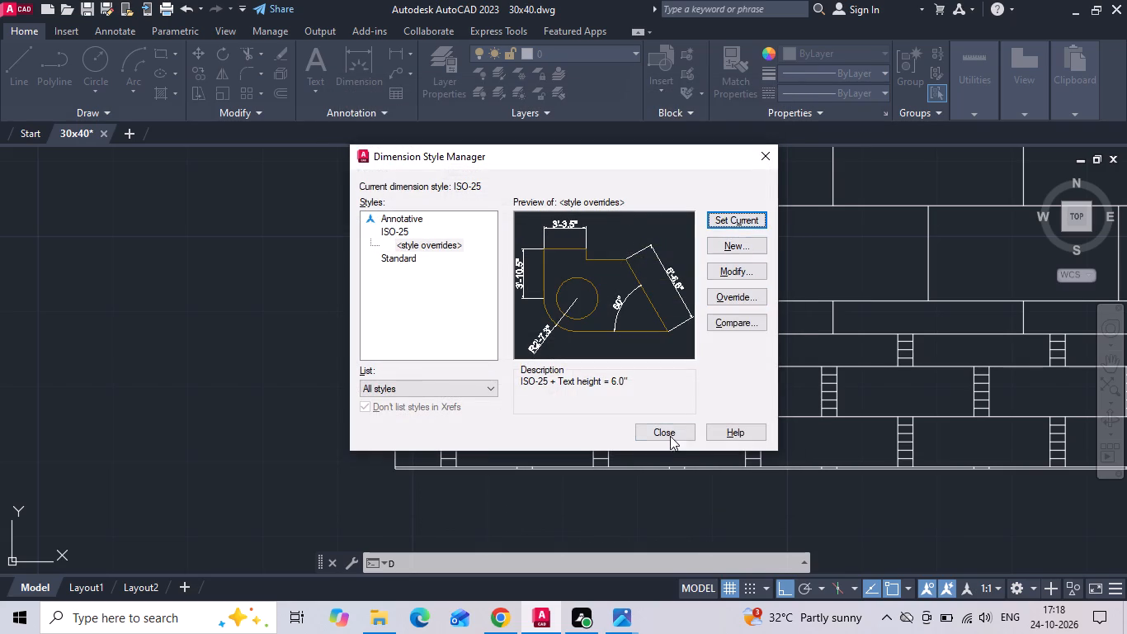
left_click(661, 431)
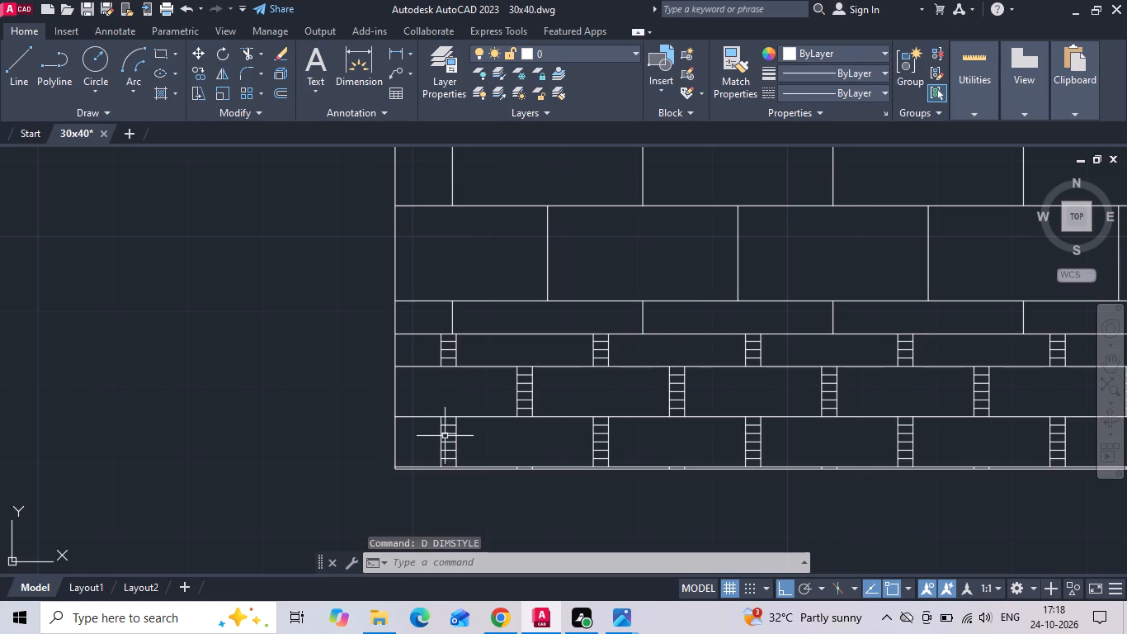
Add a vertical linear dimension for the plinth height, just outside the left edge of the gate elevation.
type("DLI")
key("space")
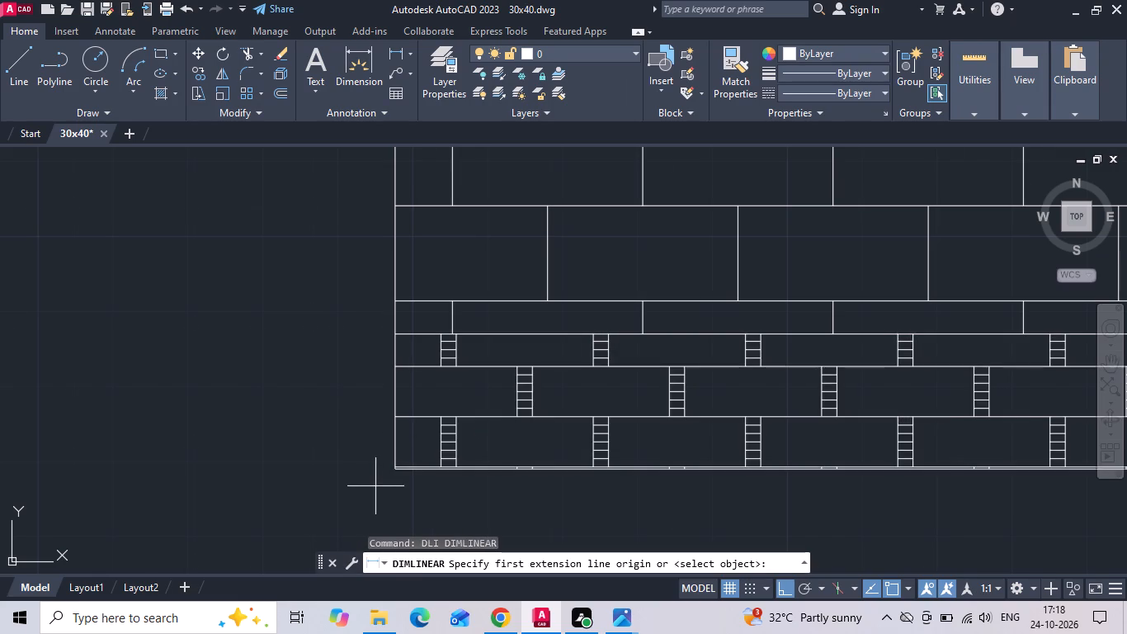
scroll(377, 486, "up", 2)
left_click(421, 448)
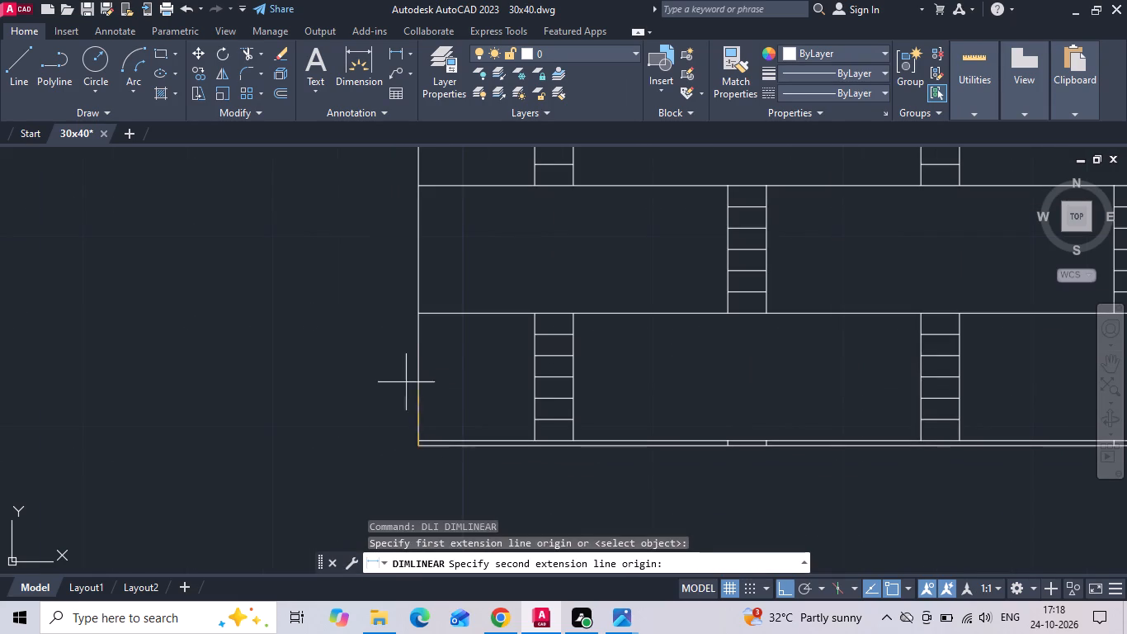
middle_click_drag(403, 320, 380, 494)
left_click(399, 282)
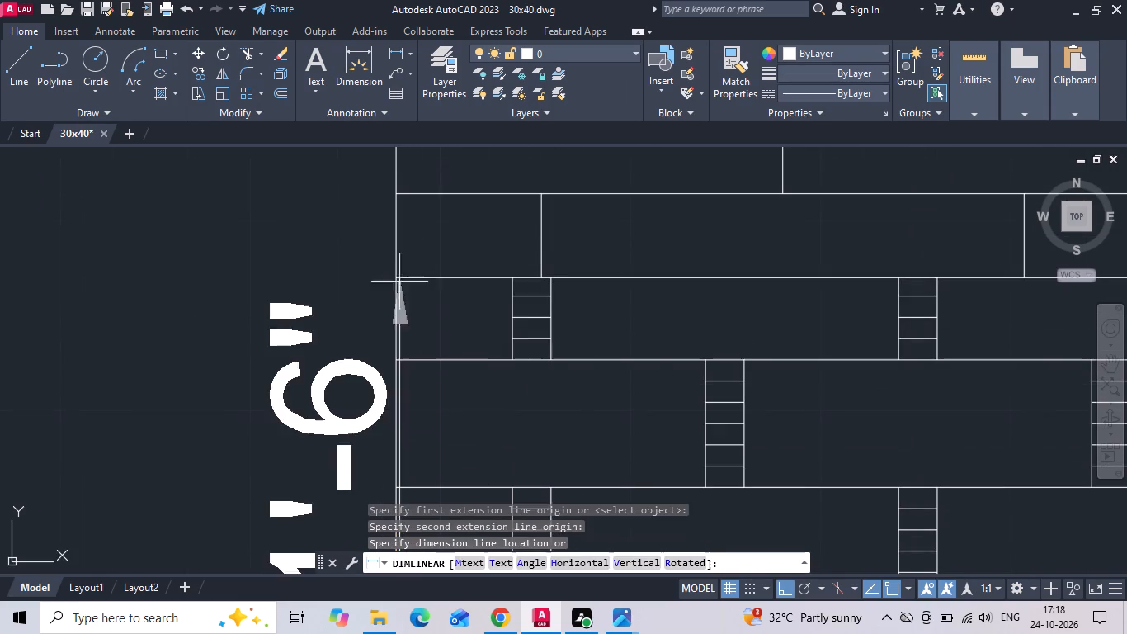
scroll(356, 338, "down", 1)
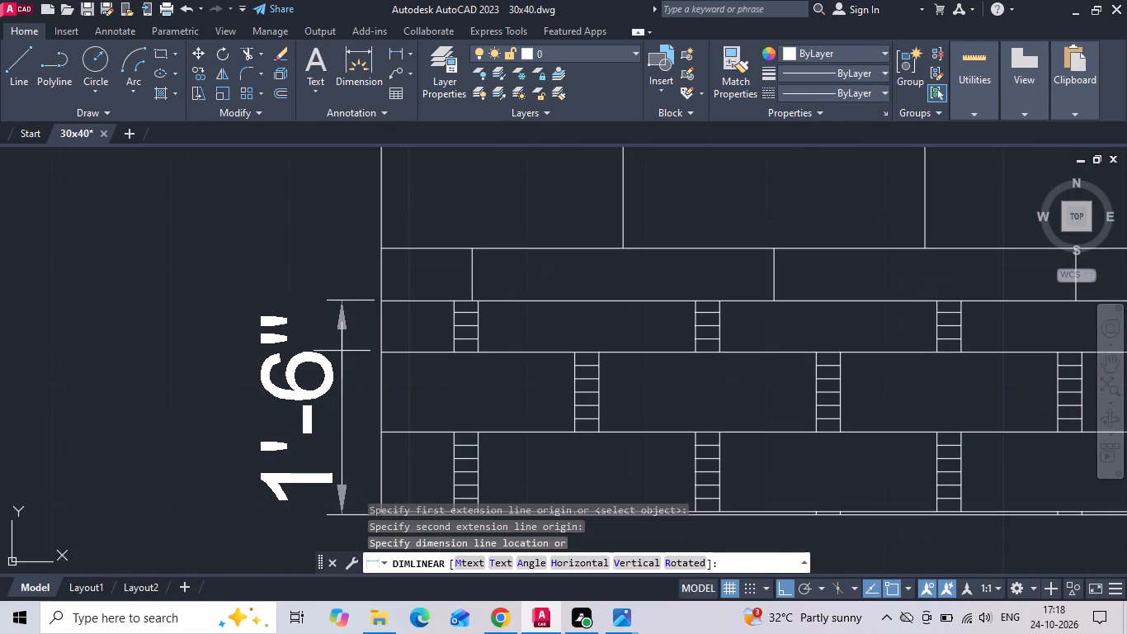
left_click(338, 351)
Continue the plinth dimension upward to dimension the wall height and the star-patterned parapet height.
key("d")
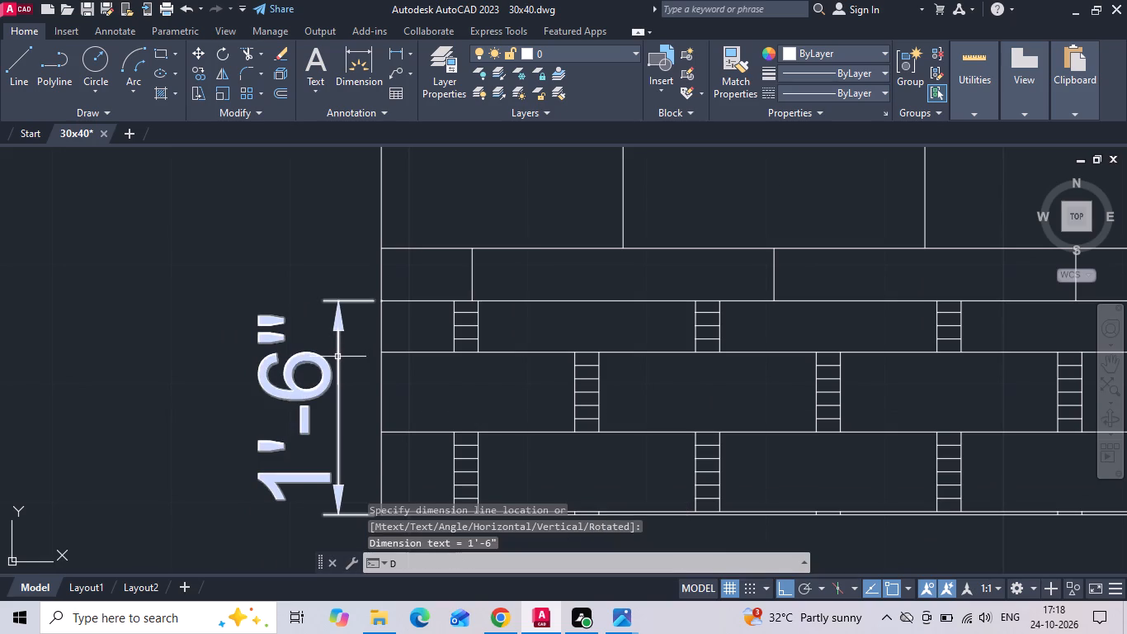
type("IMCNT")
key("space")
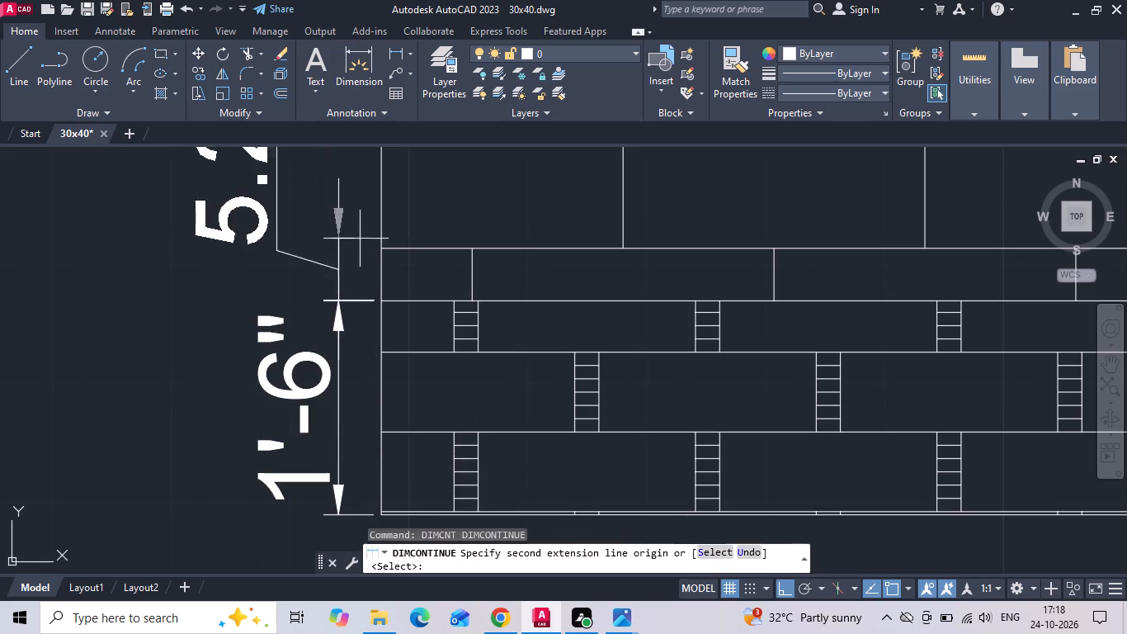
scroll(353, 276, "down", 2)
middle_click_drag(355, 230, 284, 589)
middle_click_drag(254, 277, 232, 482)
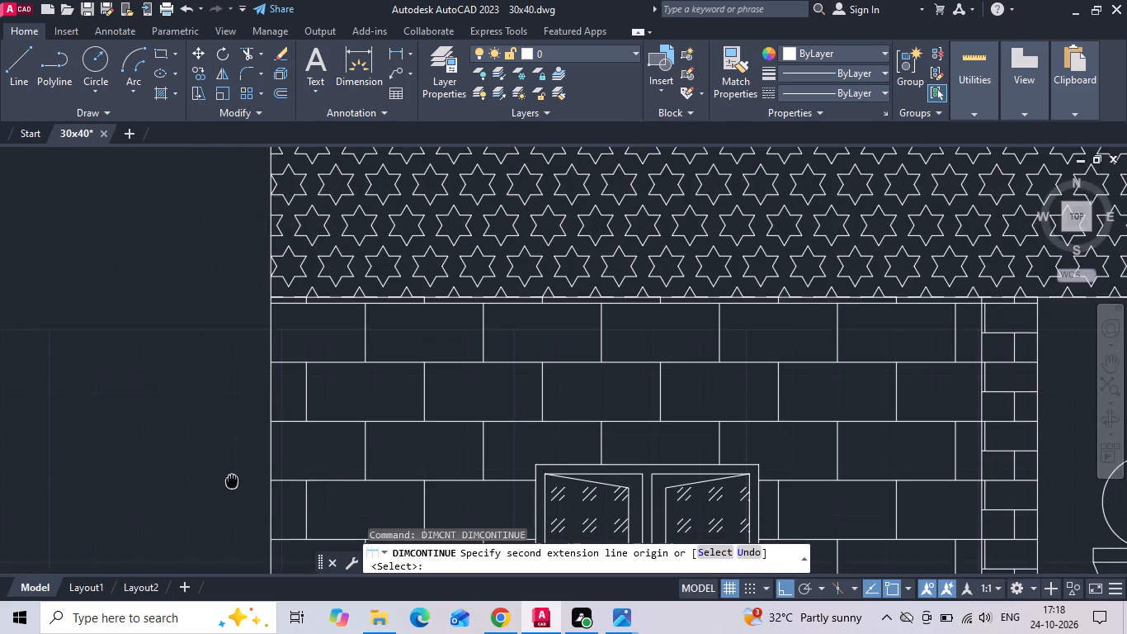
middle_click_drag(232, 482, 231, 485)
scroll(237, 341, "up", 1)
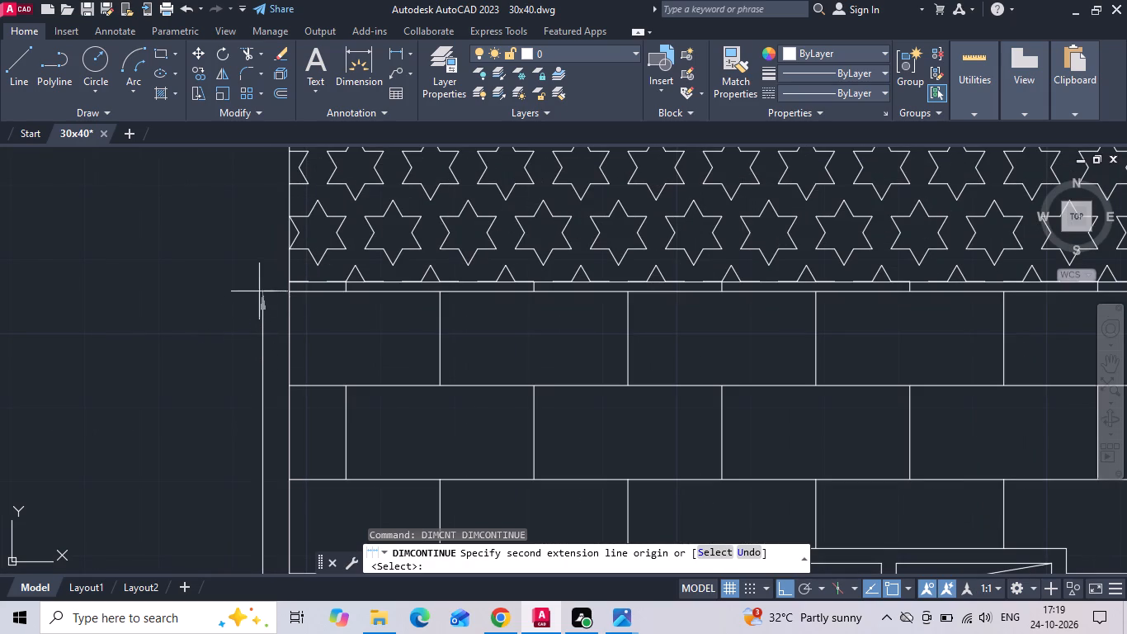
left_click(287, 282)
scroll(286, 342, "down", 2)
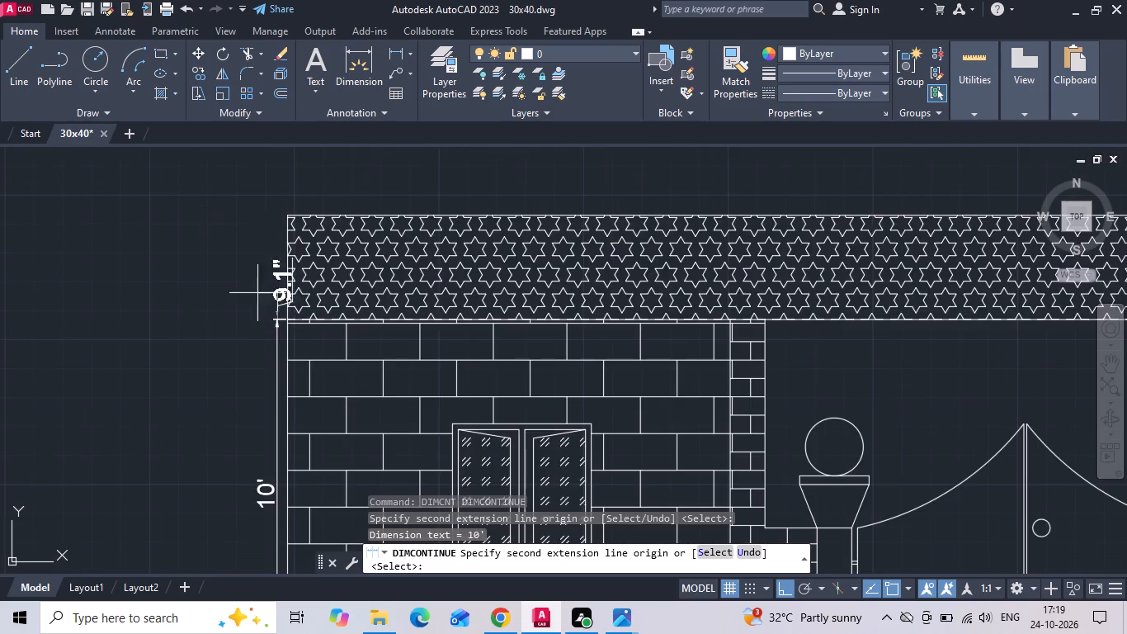
scroll(266, 244, "up", 4)
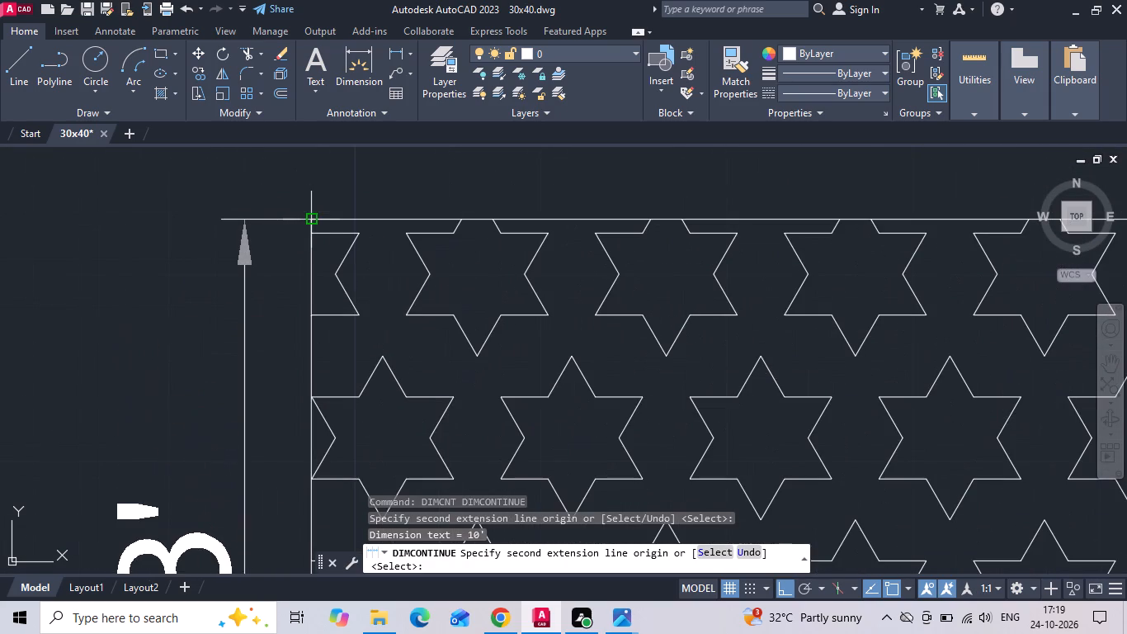
left_click(313, 220)
key("Escape")
Save the drawing.
key("ctrl+s")
key("ctrl+s")
key("ctrl+s")
key("ctrl+s")
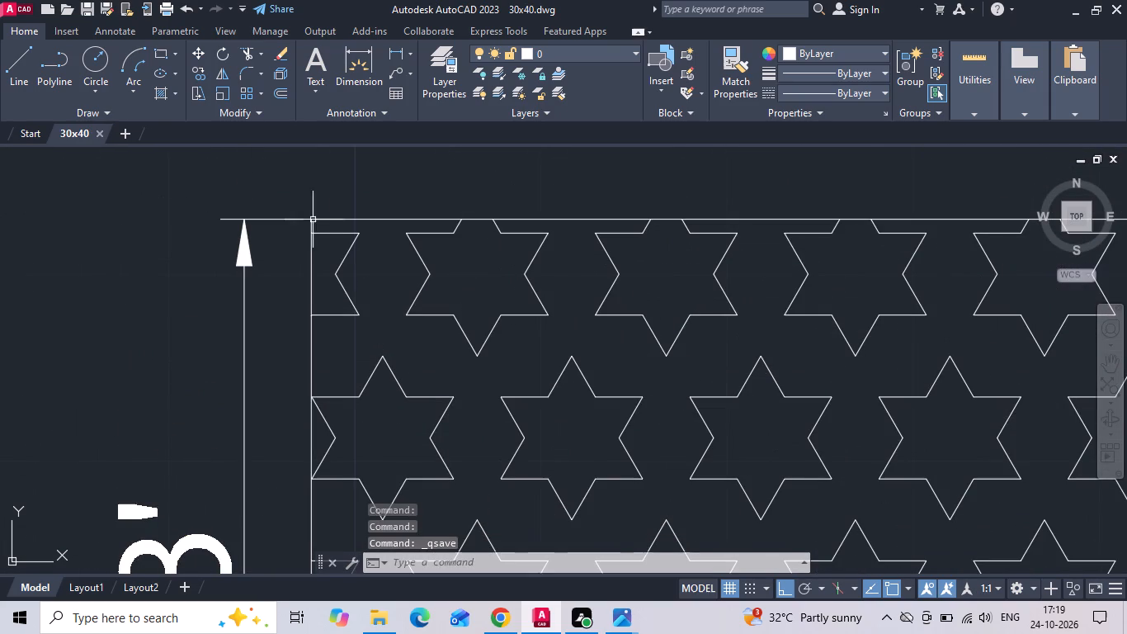
Add a horizontal linear dimension for the window's overall width, placed just below the window frame.
scroll(312, 220, "down", 6, "ctrl")
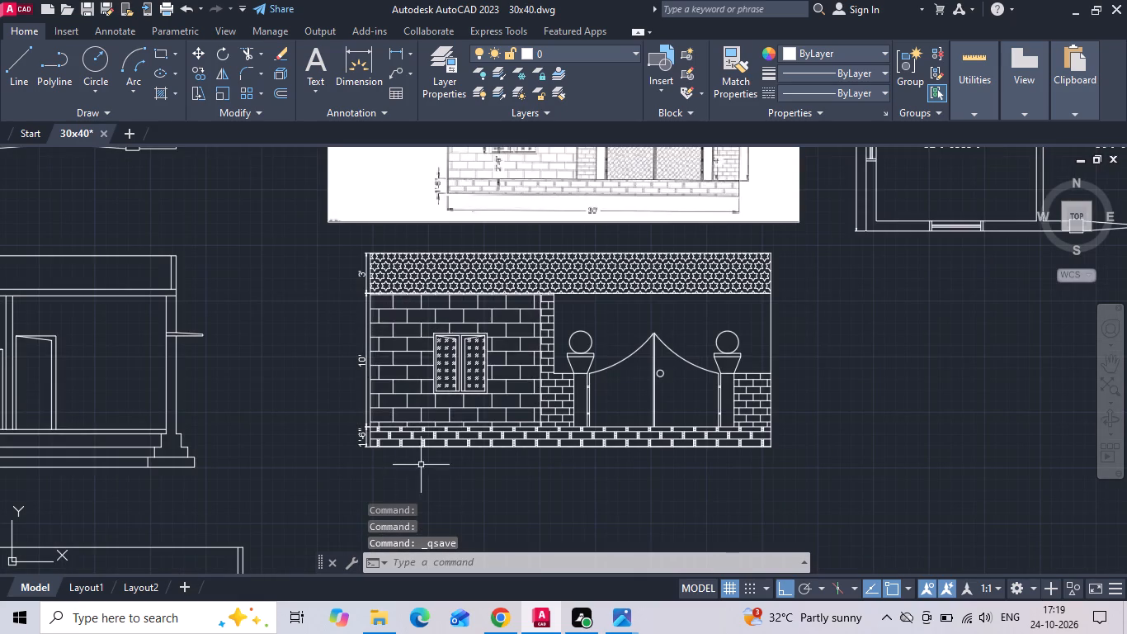
scroll(425, 461, "up", 1)
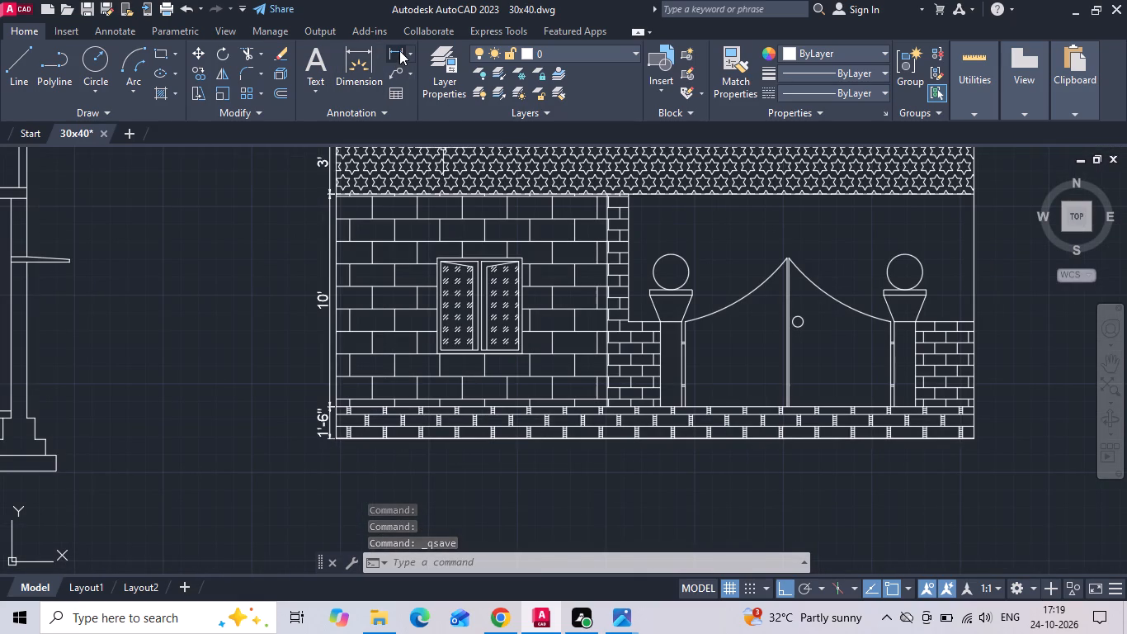
left_click(399, 50)
scroll(540, 381, "up", 3)
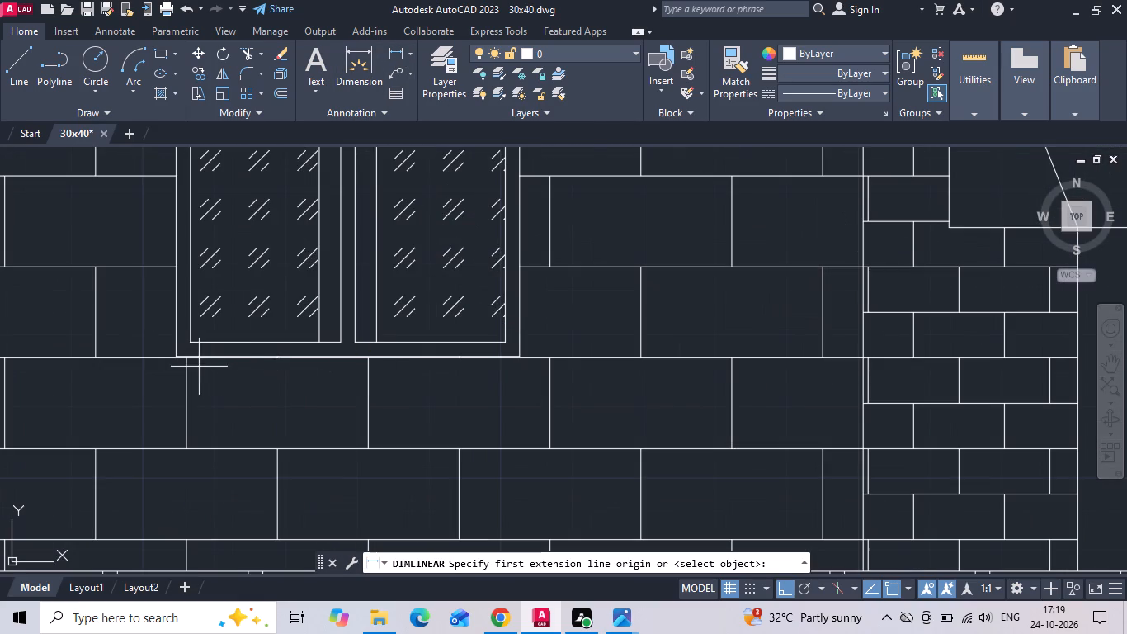
scroll(176, 365, "up", 4)
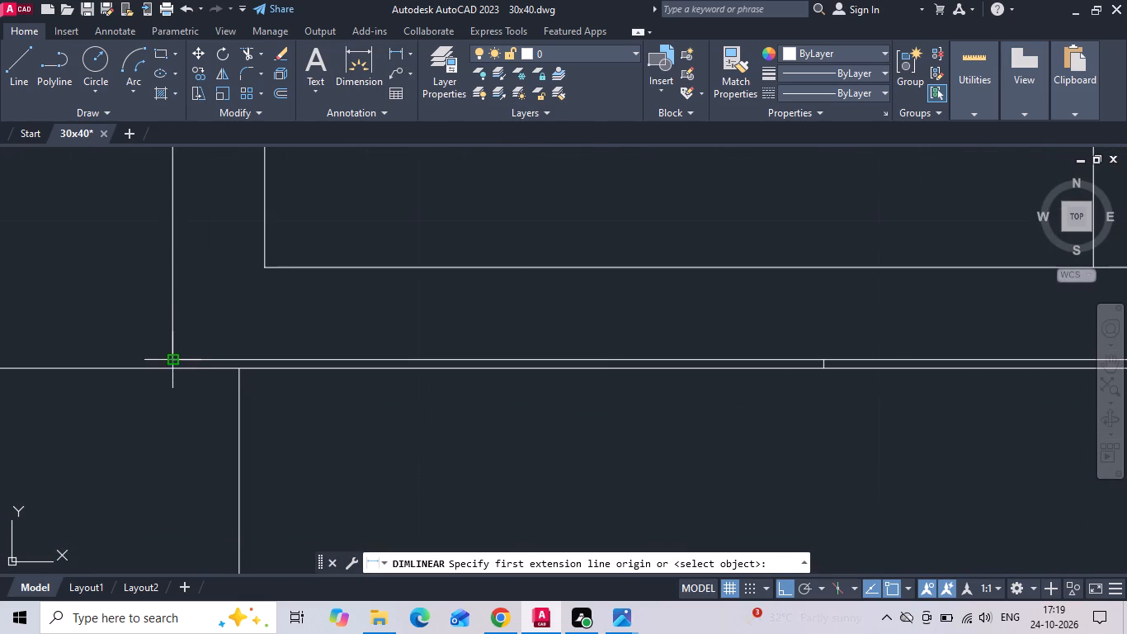
left_click(173, 357)
scroll(173, 357, "down", 2)
middle_click_drag(754, 349, 588, 349)
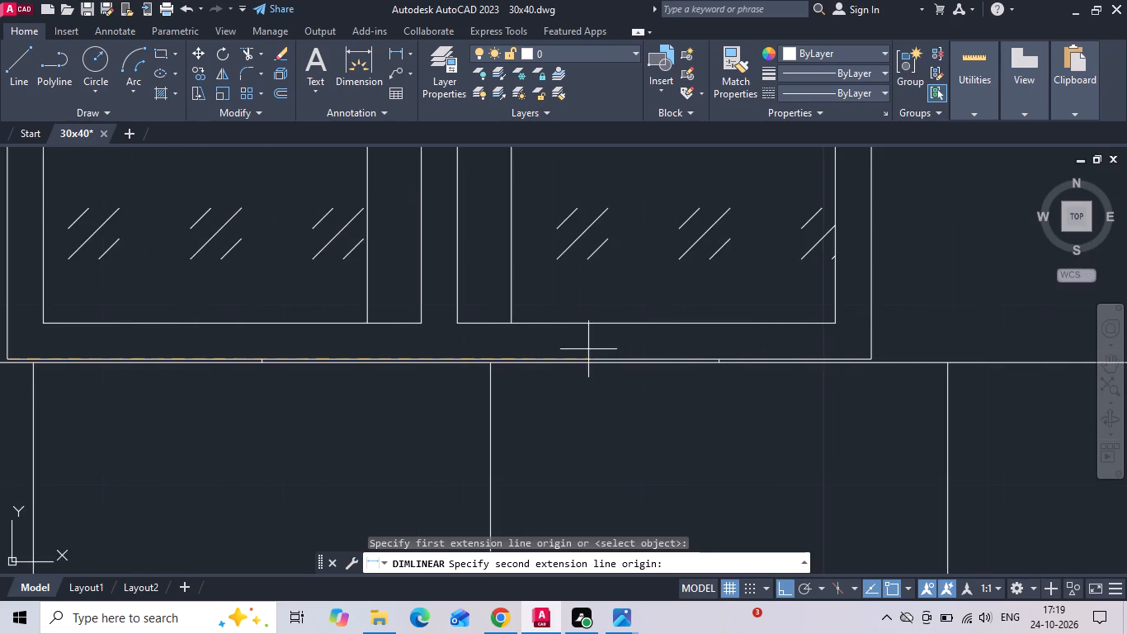
scroll(870, 362, "up", 2)
left_click(869, 359)
scroll(868, 357, "down", 2)
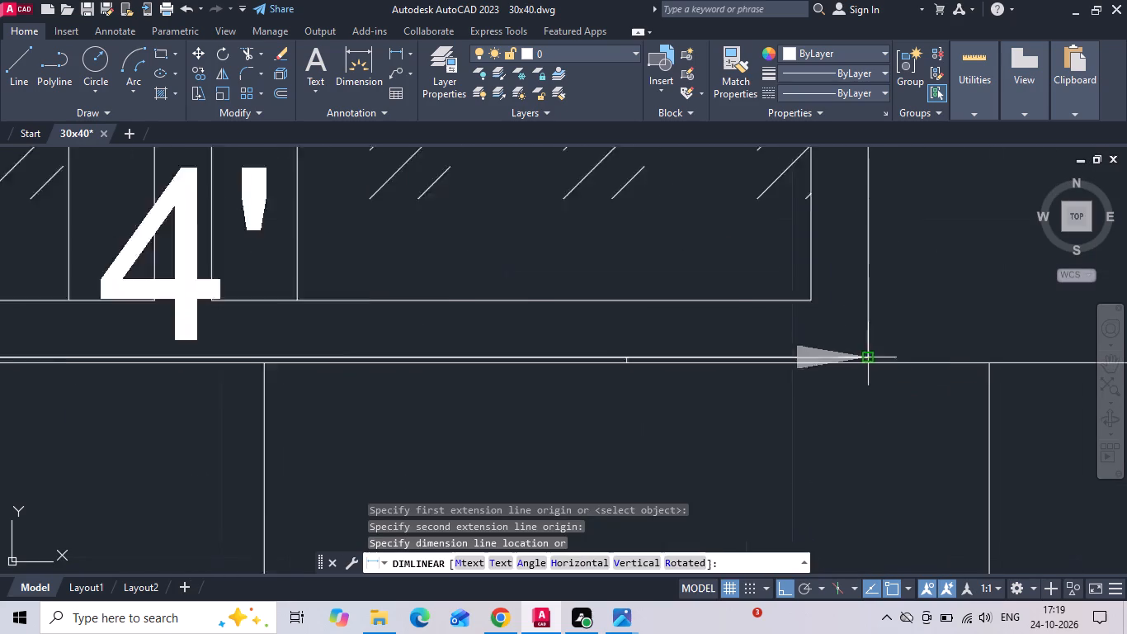
scroll(866, 357, "down", 1)
left_click(762, 443)
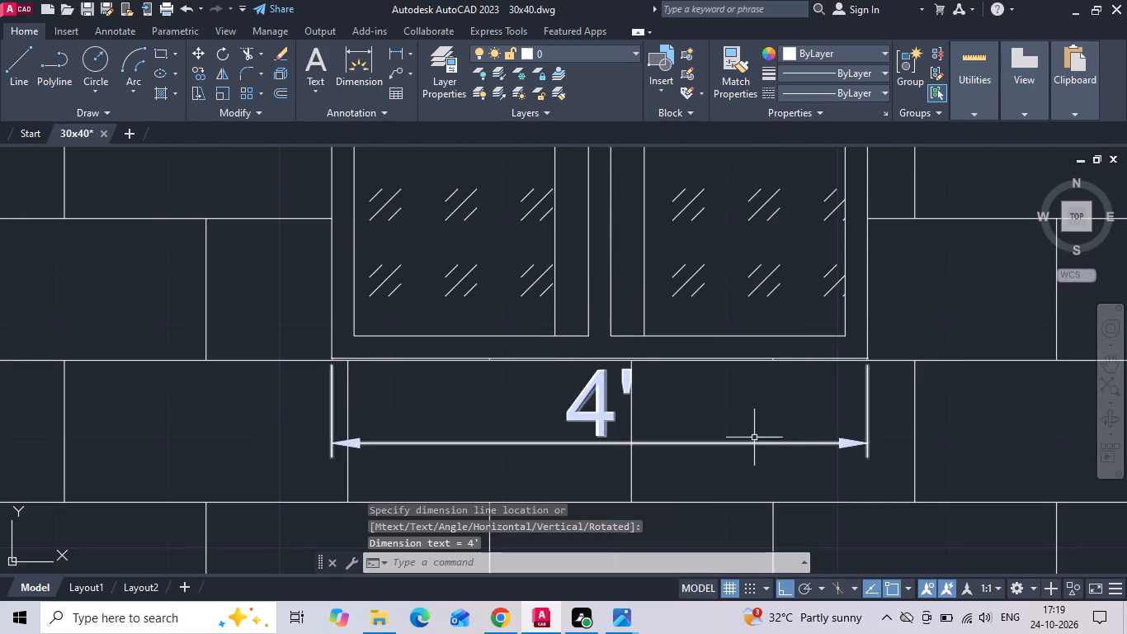
Add a vertical linear dimension for the window's overall height, placed just outside its left frame edge.
scroll(381, 288, "down", 2)
key("d")
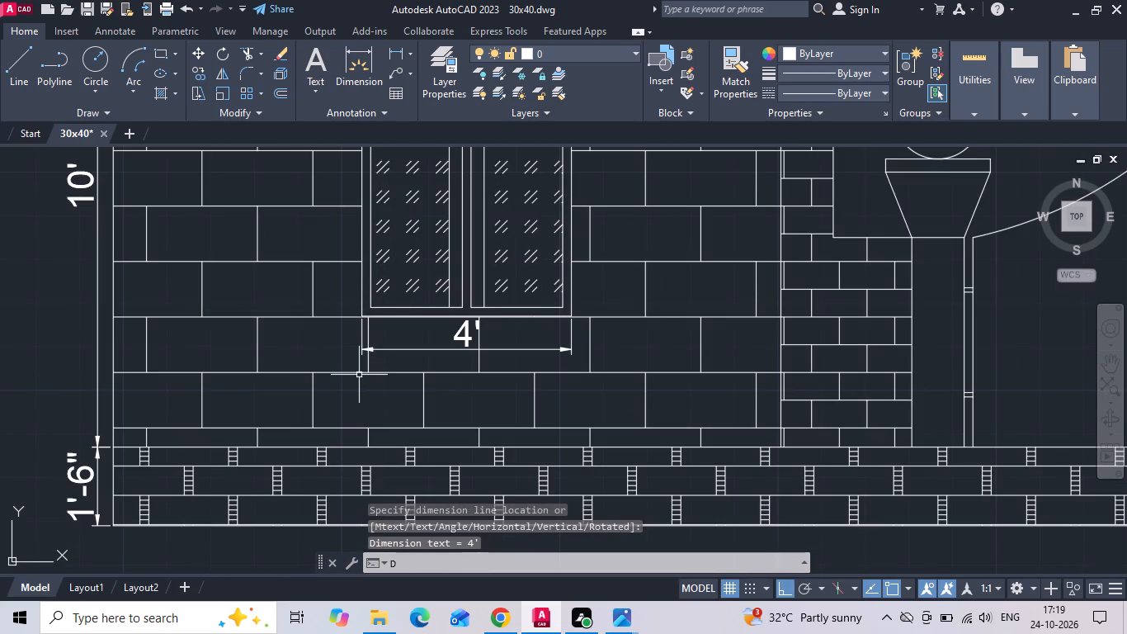
type("LI")
key("space")
scroll(309, 382, "up", 2)
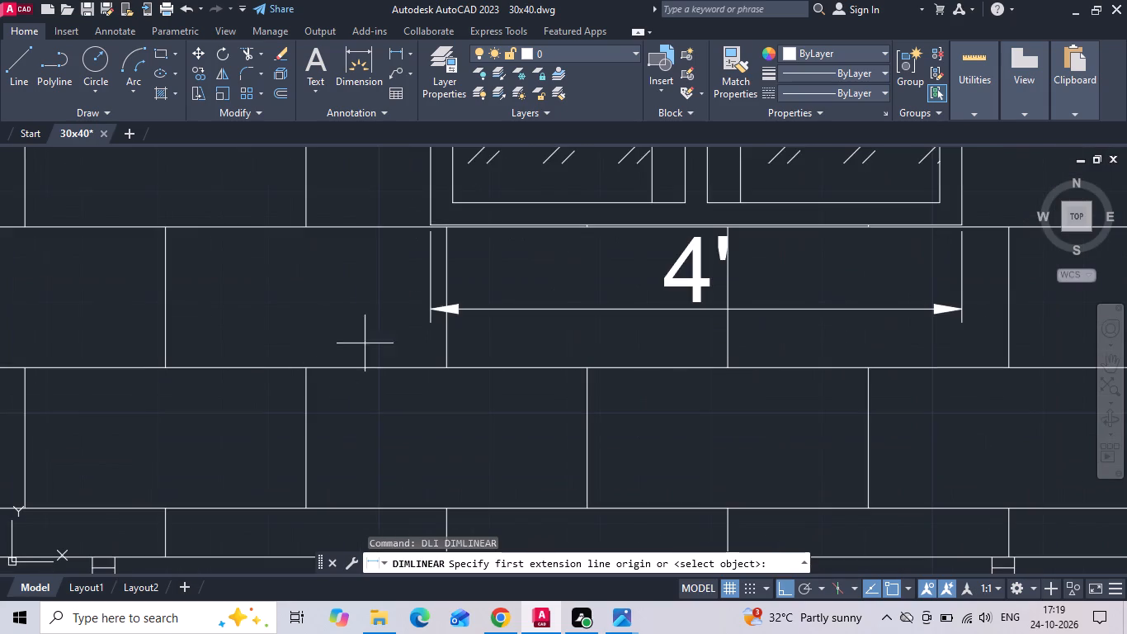
scroll(402, 343, "down", 2)
middle_click_drag(395, 331, 395, 364)
middle_click_drag(385, 244, 378, 331)
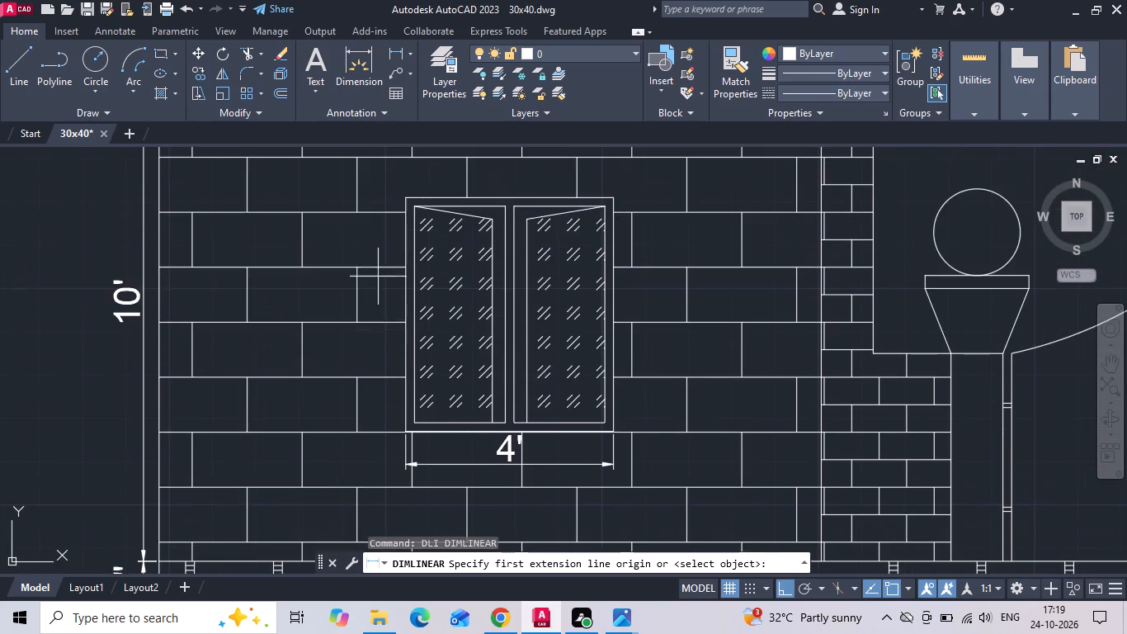
scroll(379, 201, "up", 3)
left_click(474, 194)
scroll(474, 182, "down", 3)
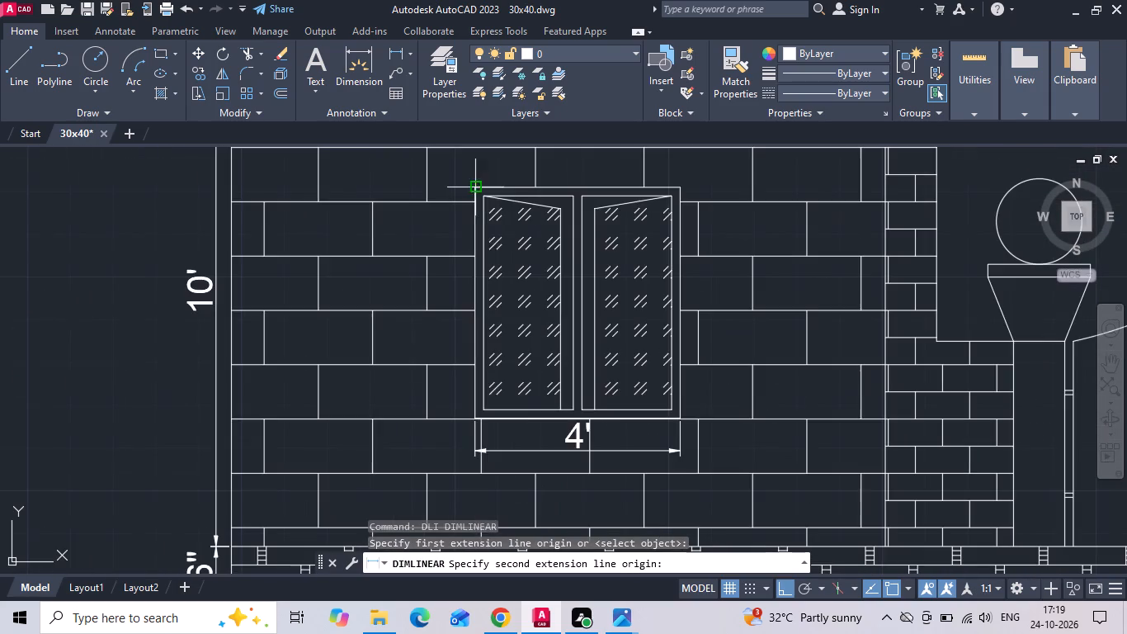
scroll(461, 414, "up", 6)
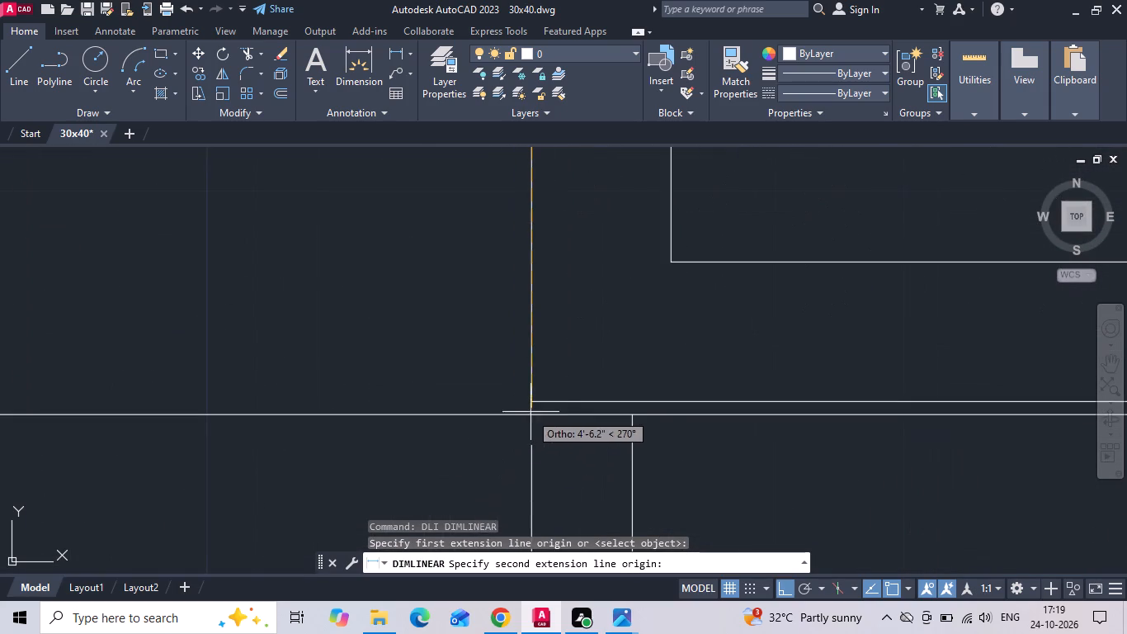
left_click(530, 404)
scroll(519, 409, "down", 6)
scroll(492, 392, "up", 1)
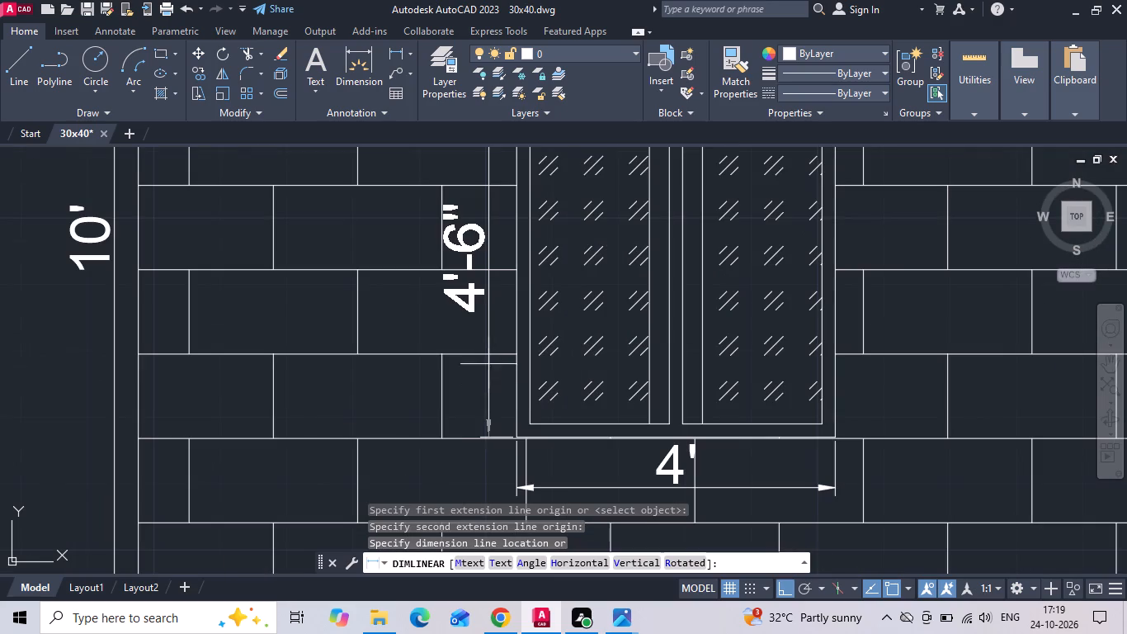
left_click(497, 315)
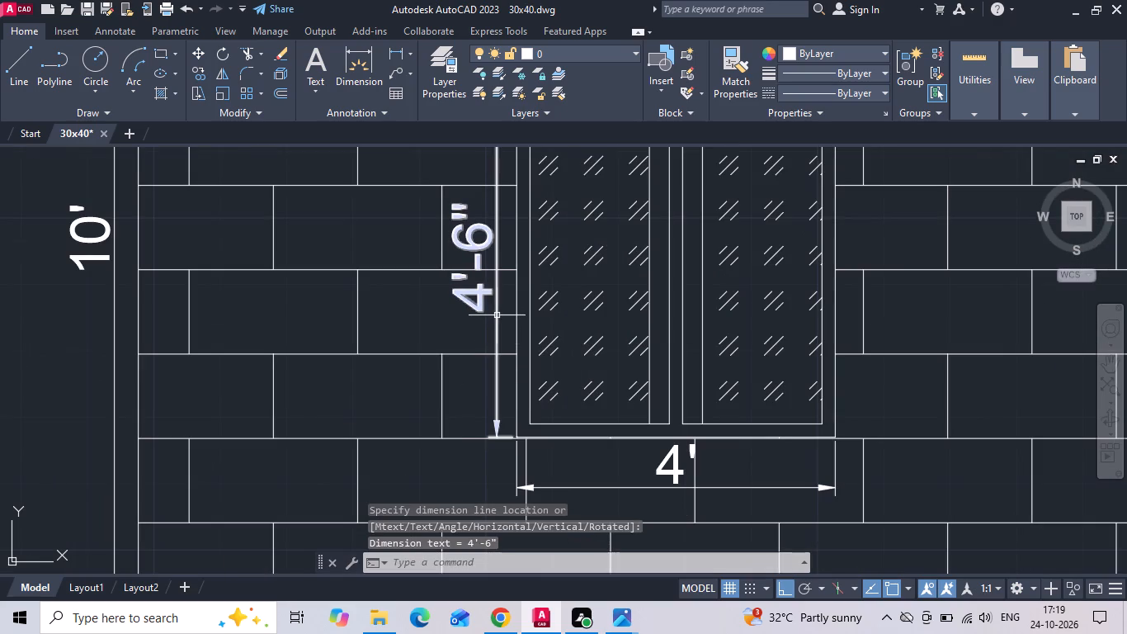
Continue the window height dimension down from the window's bottom edge to the top of the plinth.
type("DIM")
type("CNT")
key("space")
scroll(491, 225, "down", 2)
scroll(527, 371, "up", 2)
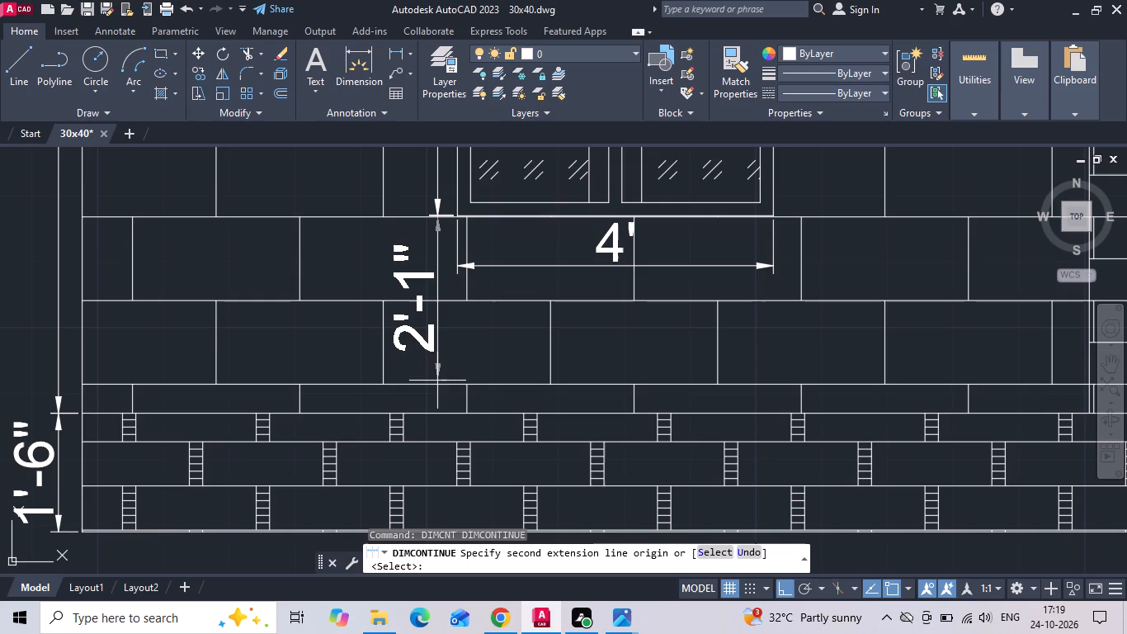
left_click(435, 414)
key("Escape")
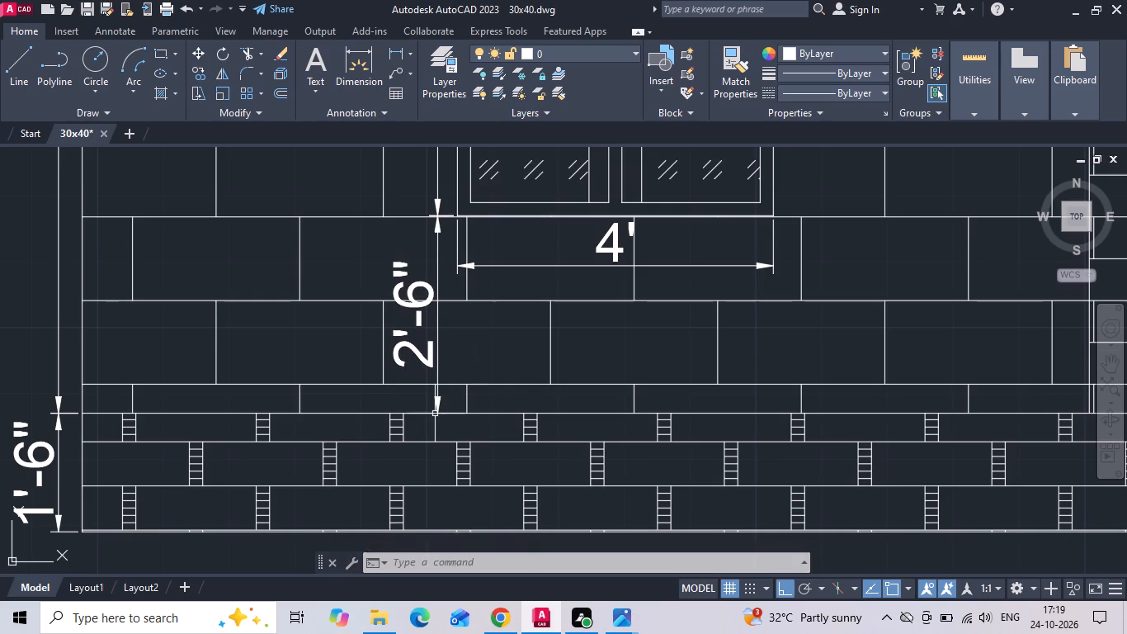
Save the drawing.
key("ctrl+s")
key("ctrl+s")
key("ctrl+s")
key("ctrl+s")
key("ctrl+s")
key("ctrl+s")
key("ctrl+s")
key("ctrl+s")
key("ctrl+s")
key("ctrl+s")
key("ctrl+s")
Hatch both leaves of the gate in the front elevation with the ANSI38 pattern at scale 0.8.
scroll(474, 310, "down", 2)
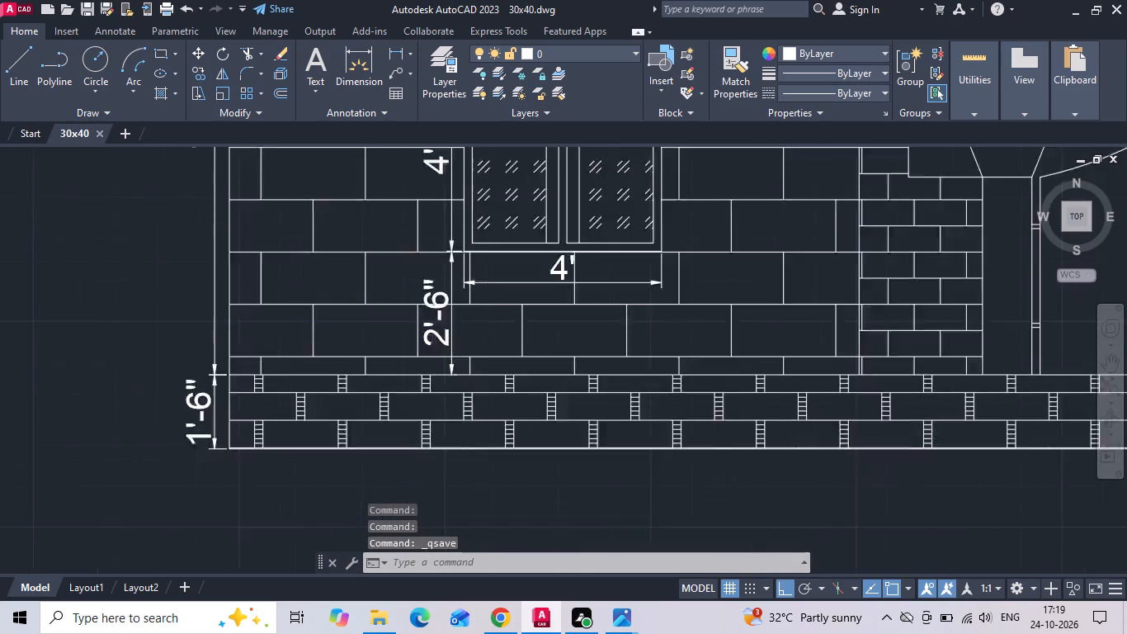
scroll(532, 341, "down", 2)
scroll(592, 371, "down", 2)
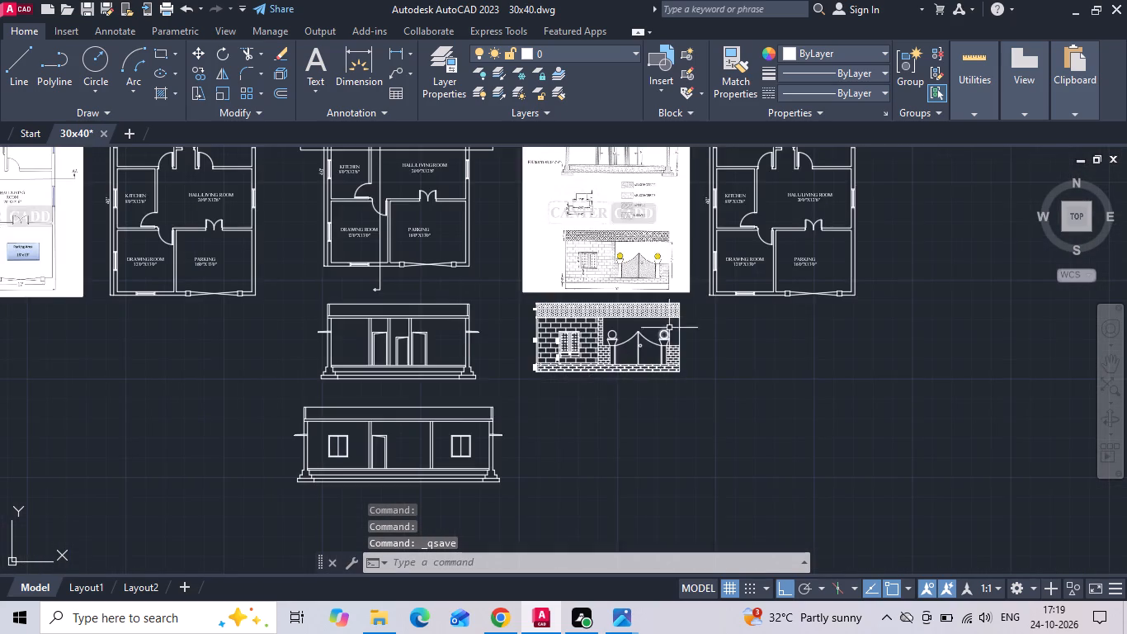
scroll(671, 318, "up", 1)
key("h")
key("space")
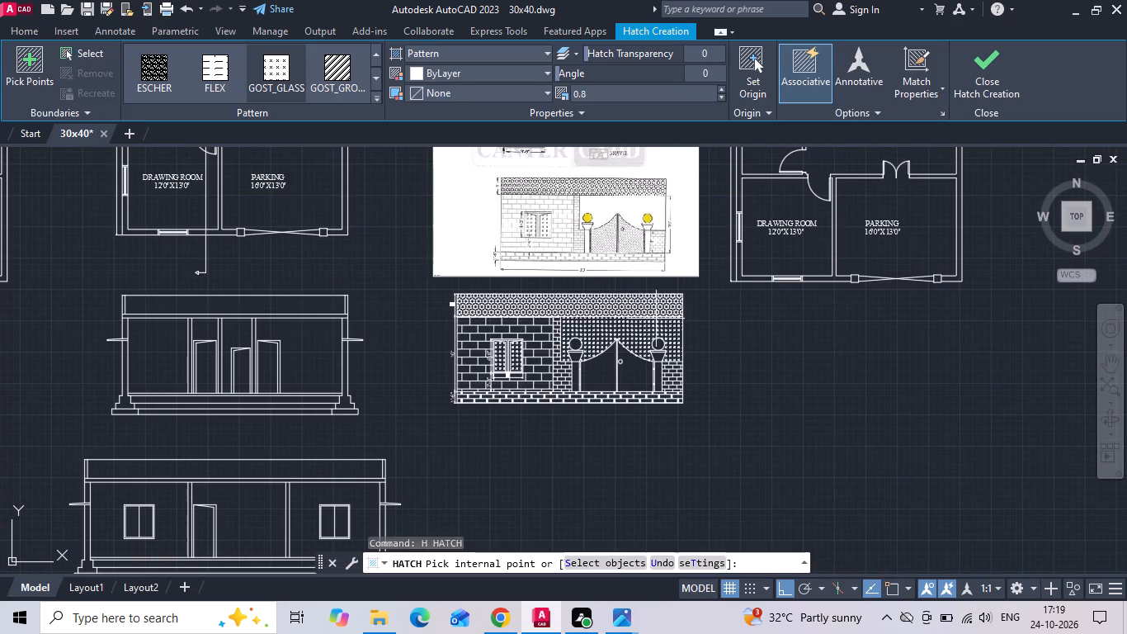
scroll(314, 82, "up", 1)
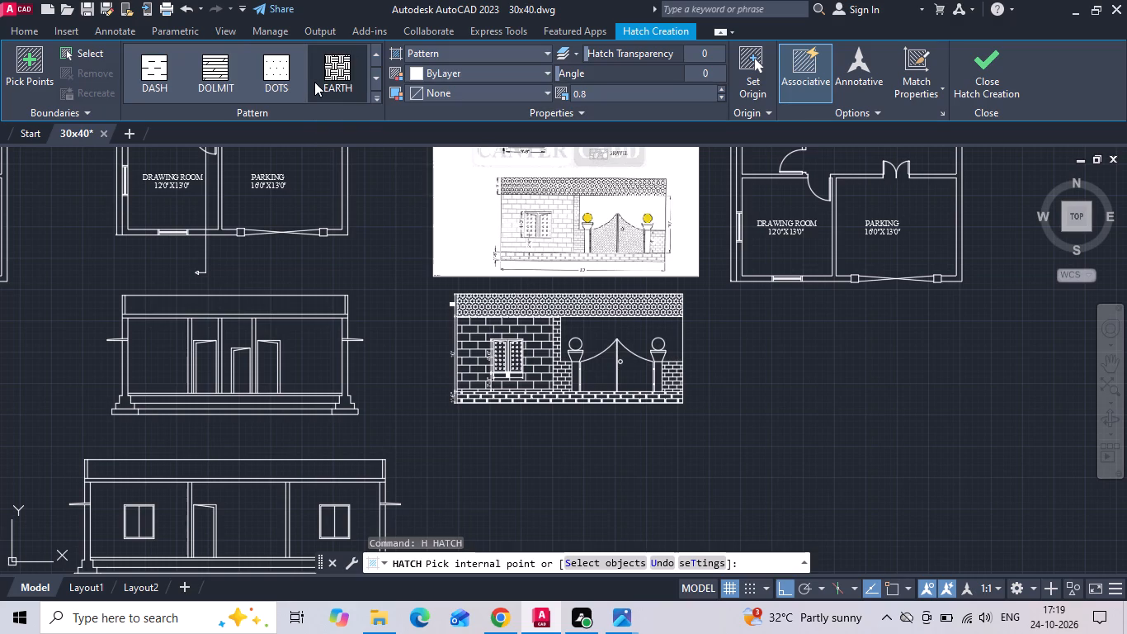
scroll(314, 82, "up", 4)
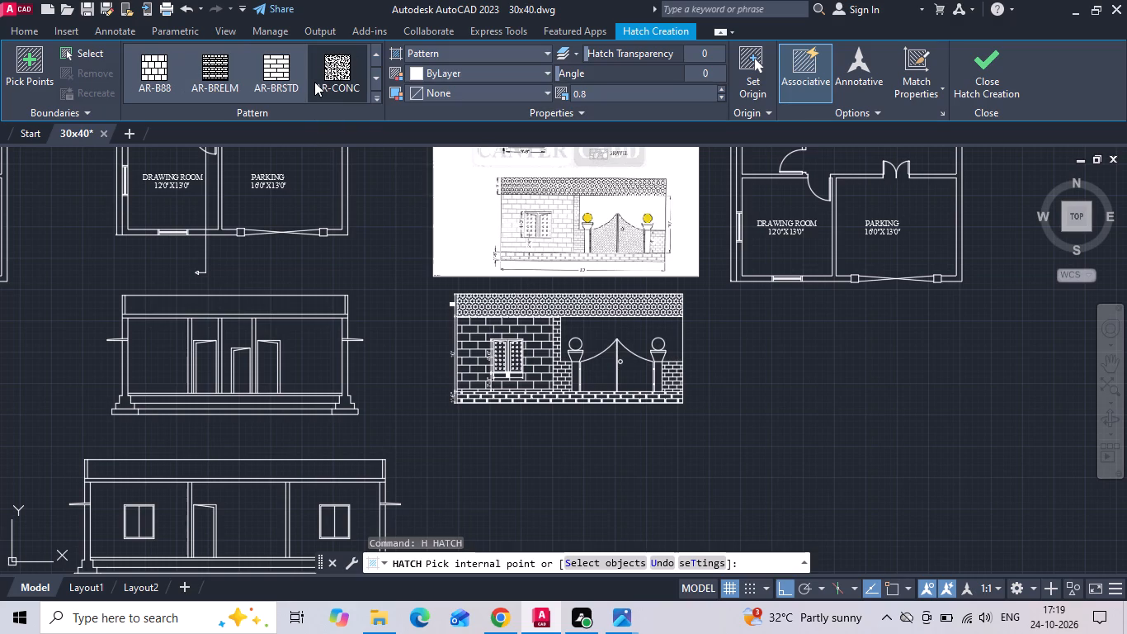
scroll(314, 82, "up", 1)
left_click(233, 86)
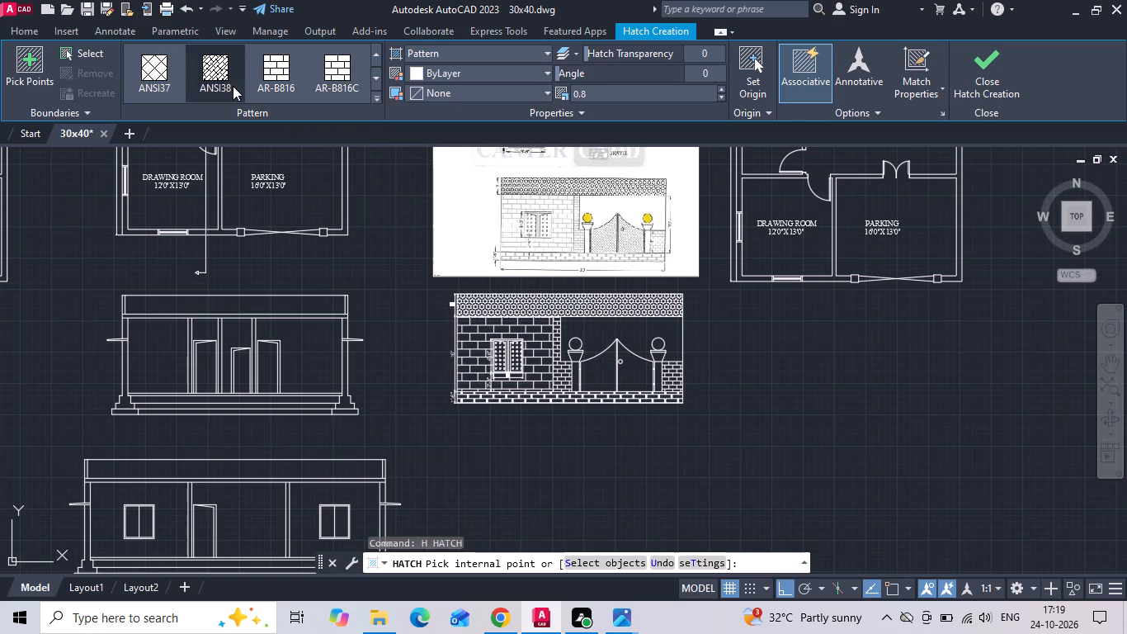
left_click(598, 376)
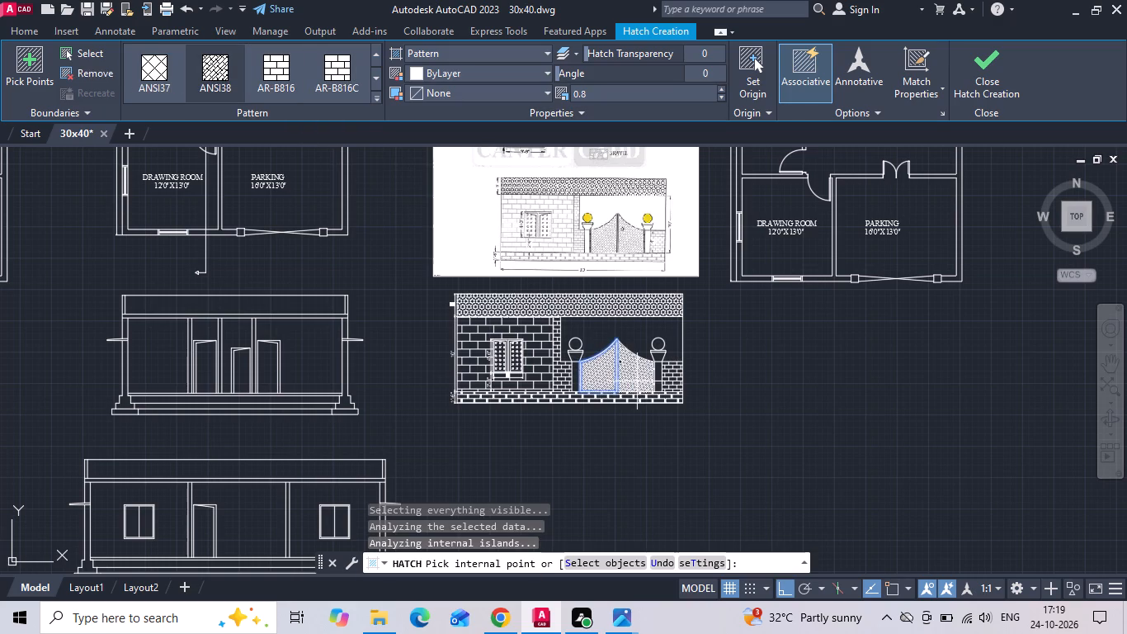
left_click(637, 381)
key("Escape")
scroll(639, 378, "up", 3)
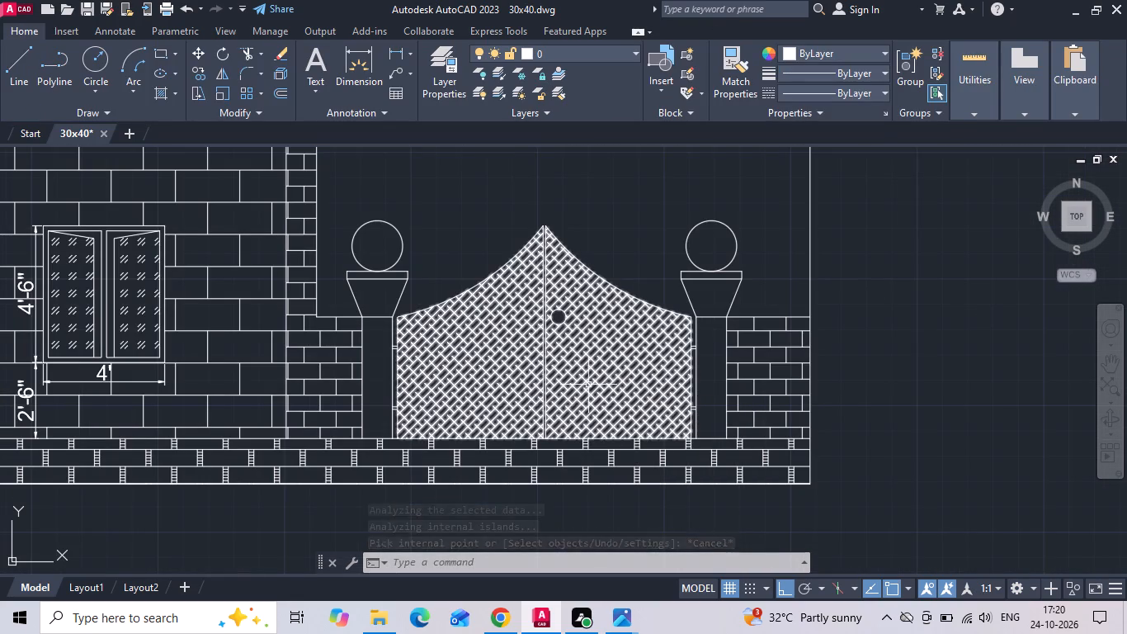
Save the drawing with the hatched gate.
key("ctrl+s")
key("ctrl+s")
Move the reference image of the section and elevation, with Ortho off, into the empty space beside the two section drawings, below the neighbouring floor plan.
scroll(623, 400, "down", 1)
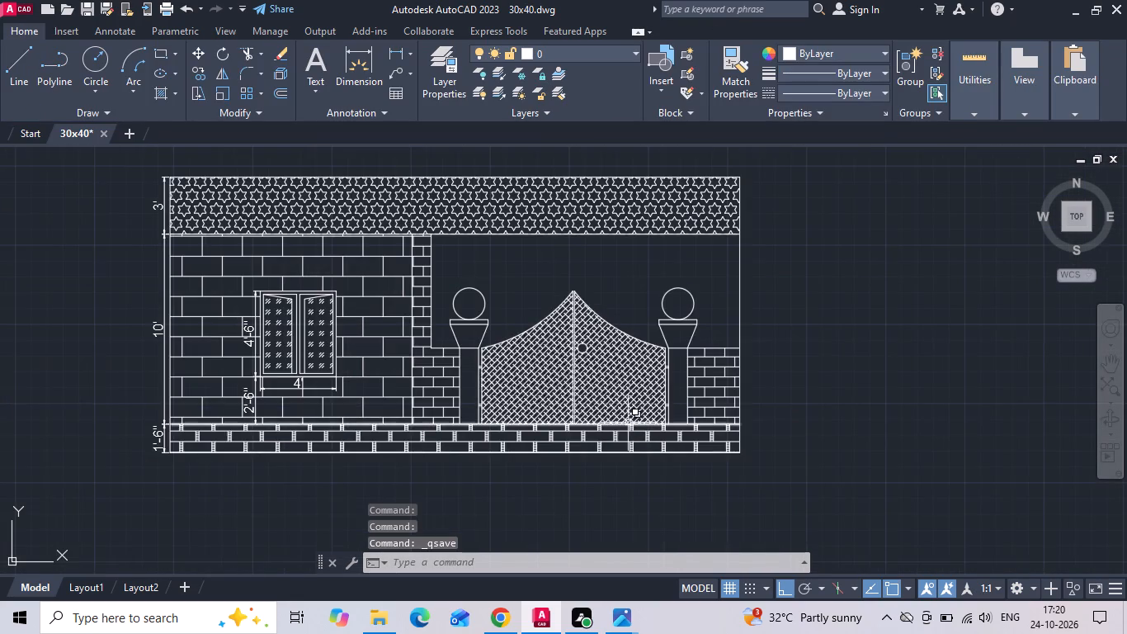
scroll(515, 471, "down", 2)
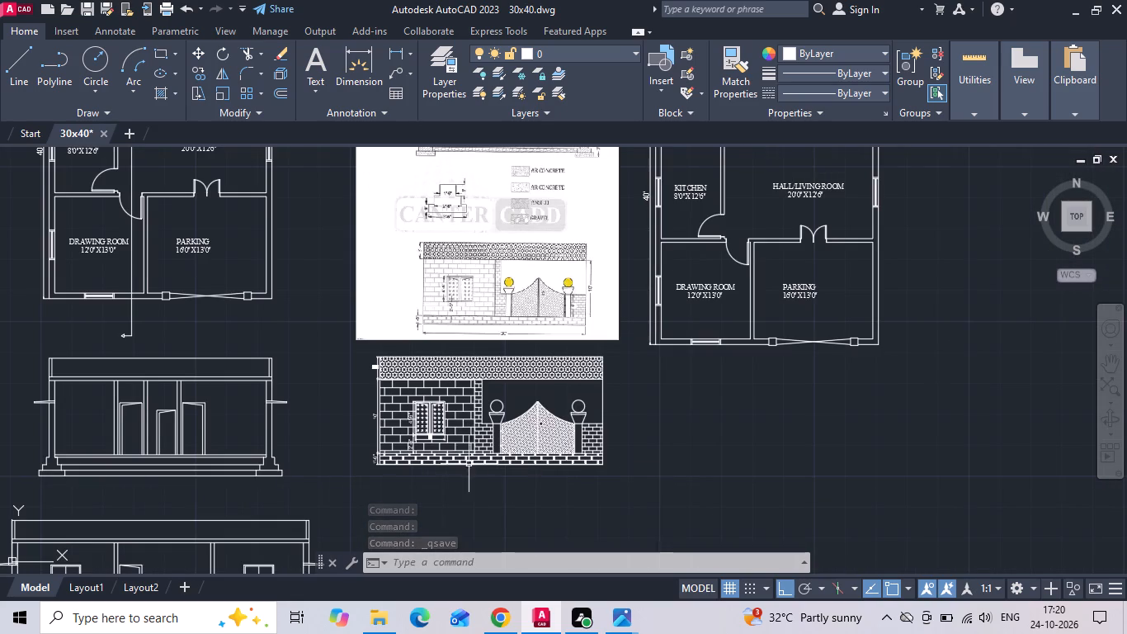
middle_click_drag(296, 425, 427, 415)
scroll(304, 426, "up", 1)
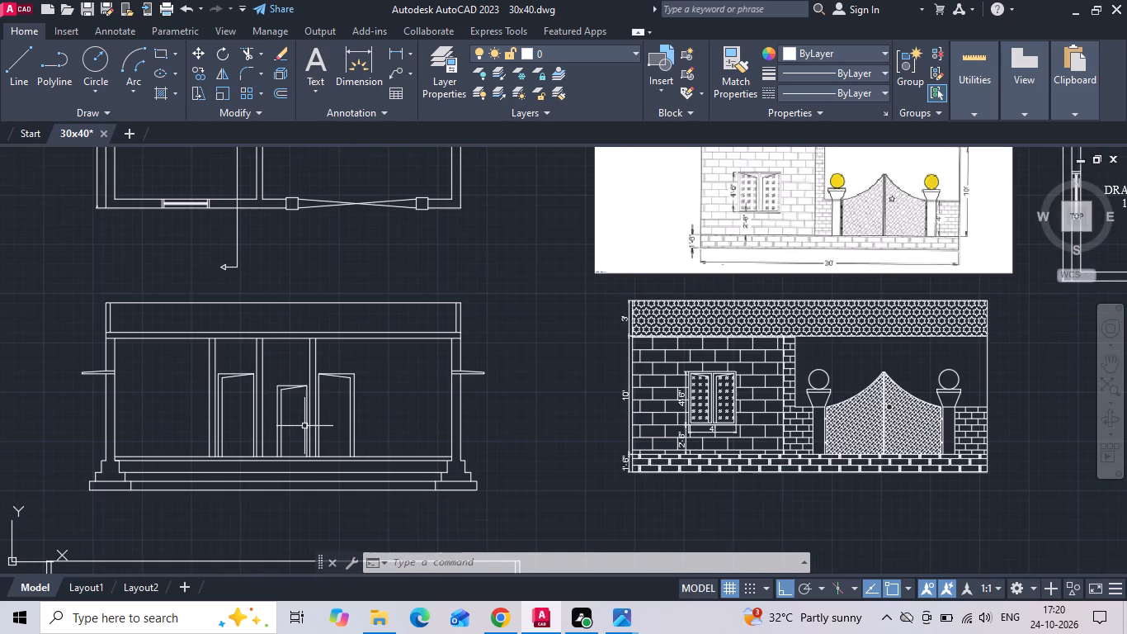
left_click(629, 296)
key("Escape")
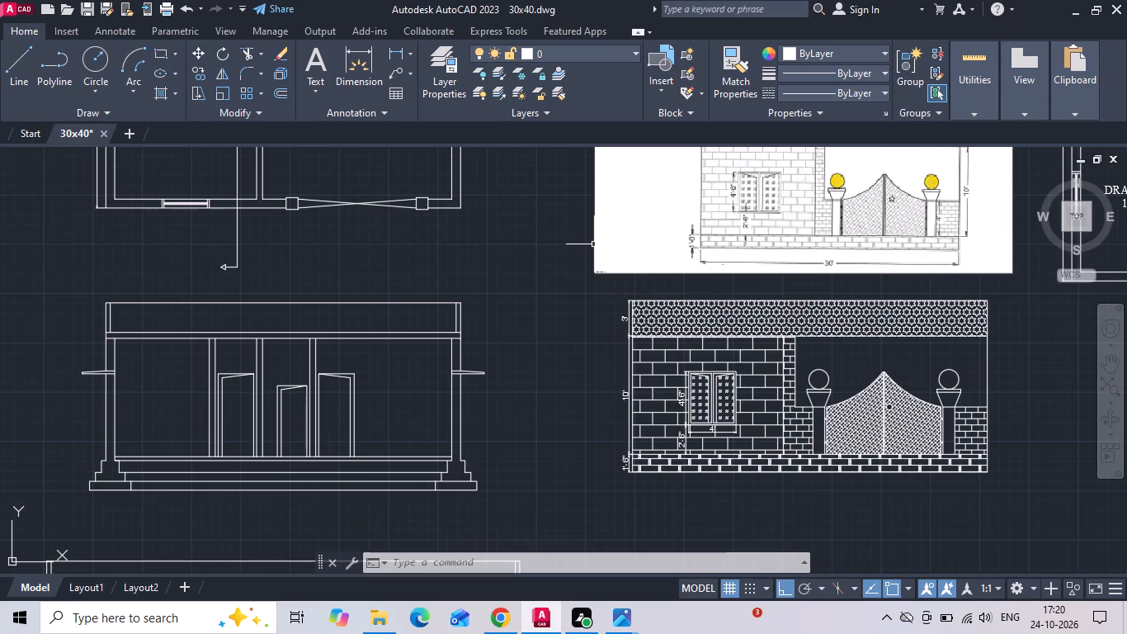
left_click_drag(612, 289, 598, 263)
left_click(584, 229)
right_click(584, 229)
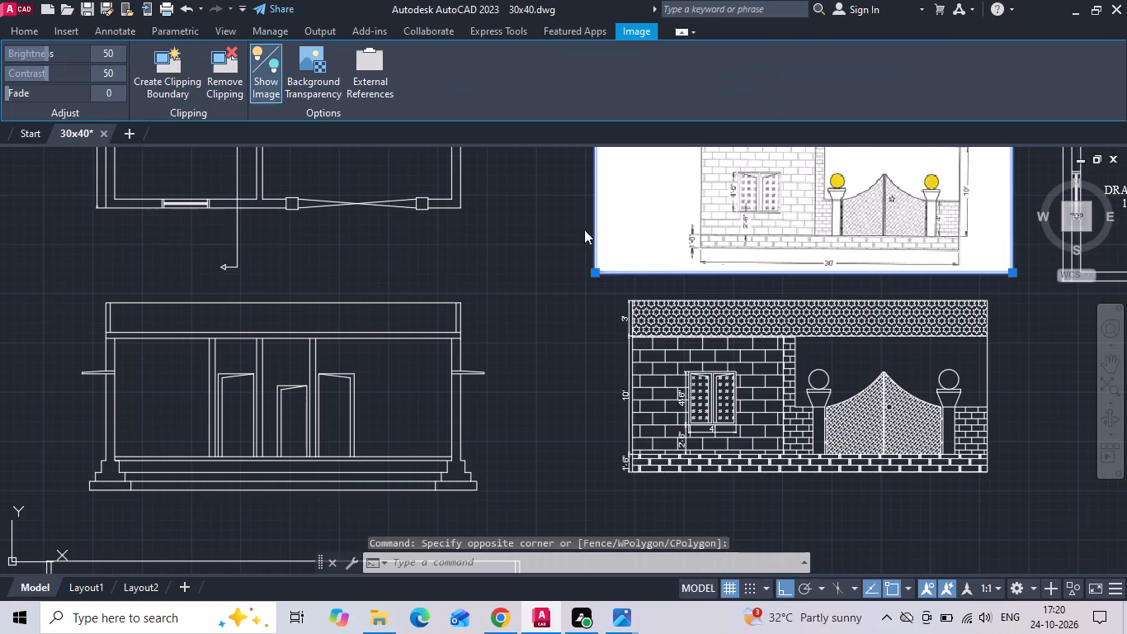
left_click(629, 303)
scroll(625, 297, "down", 2)
left_click_drag(729, 198, 733, 267)
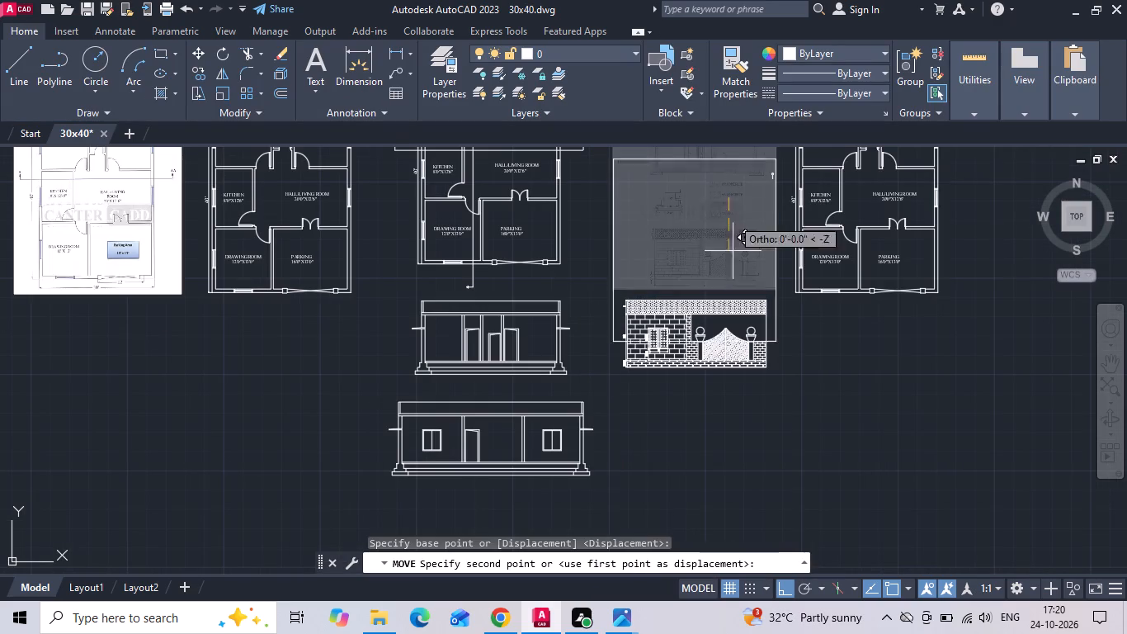
left_click_drag(733, 267, 733, 283)
left_click(781, 585)
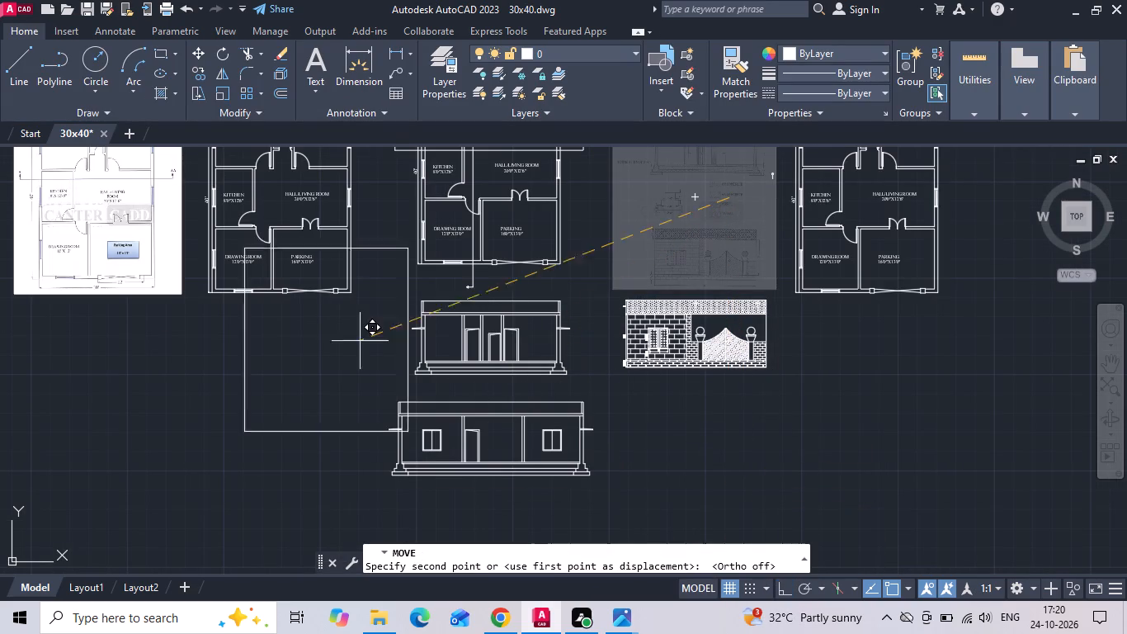
scroll(312, 387, "up", 1)
left_click(312, 404)
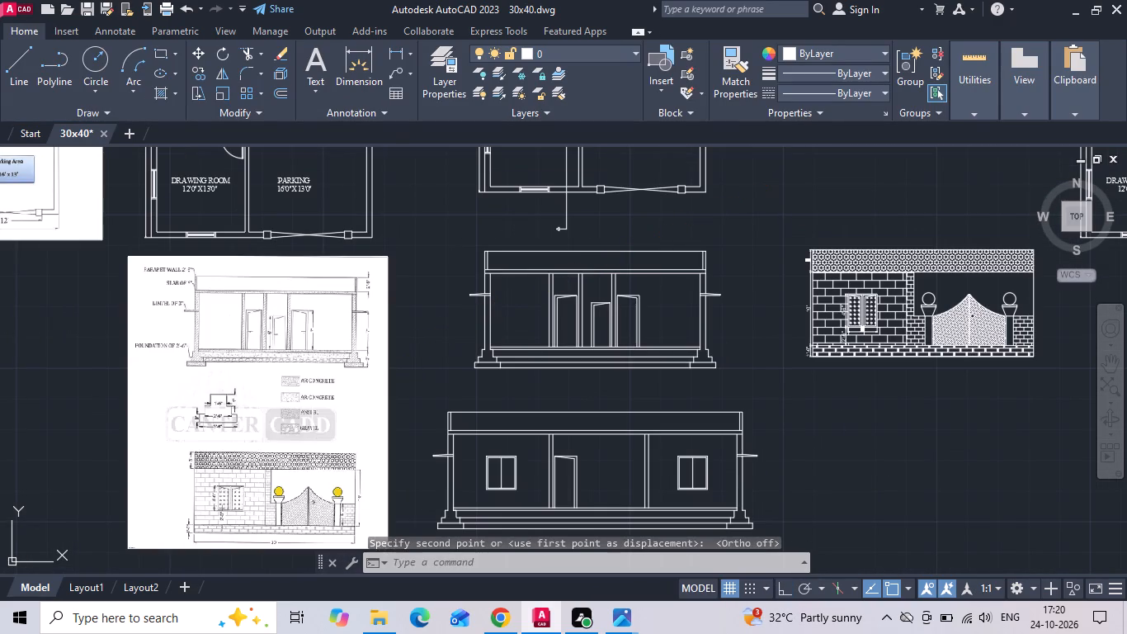
Save the drawing with the reference image in its new place.
scroll(238, 272, "up", 2)
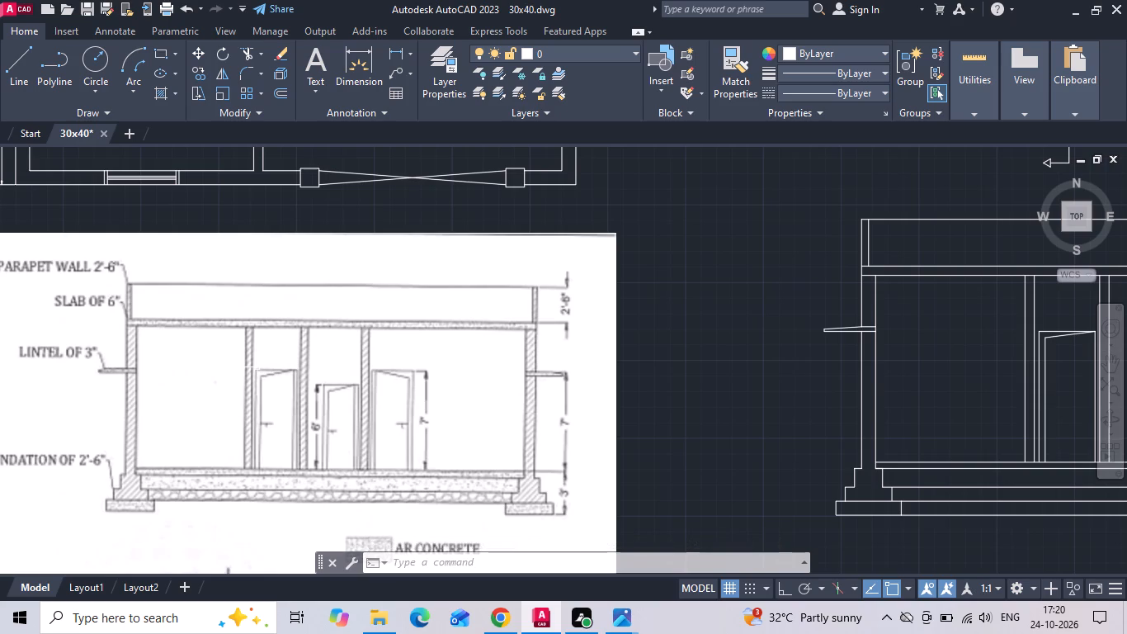
key("ctrl+s")
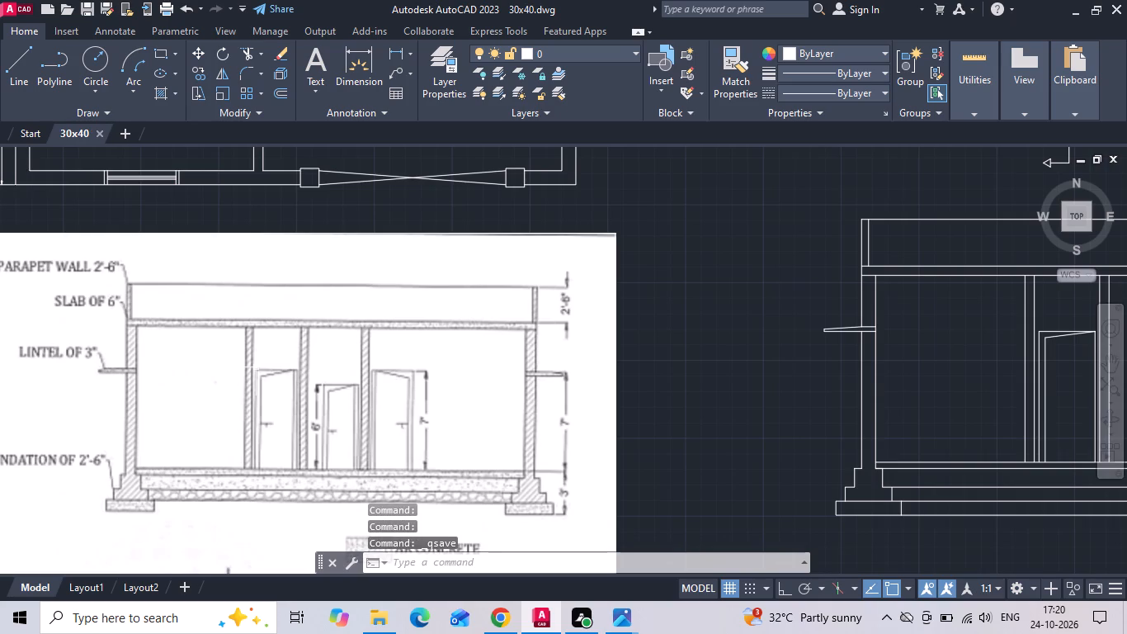
Add a vertical linear dimension for the middle door's height in the upper section, placed just outside the door's left frame edge.
left_click(400, 58)
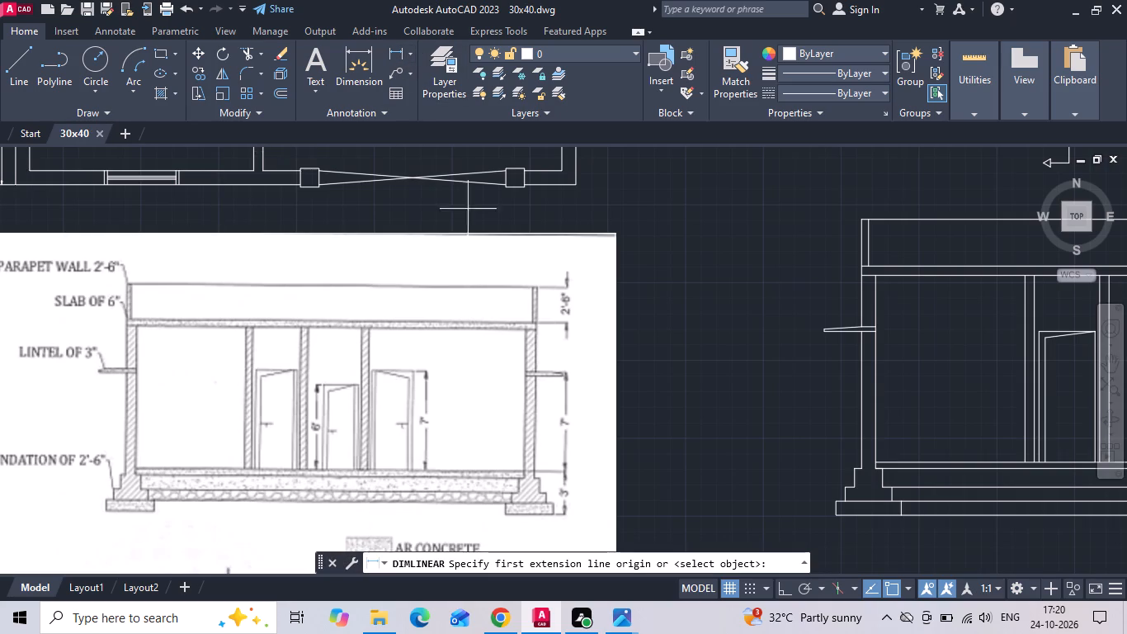
middle_click_drag(582, 288, 227, 251)
scroll(790, 423, "up", 2)
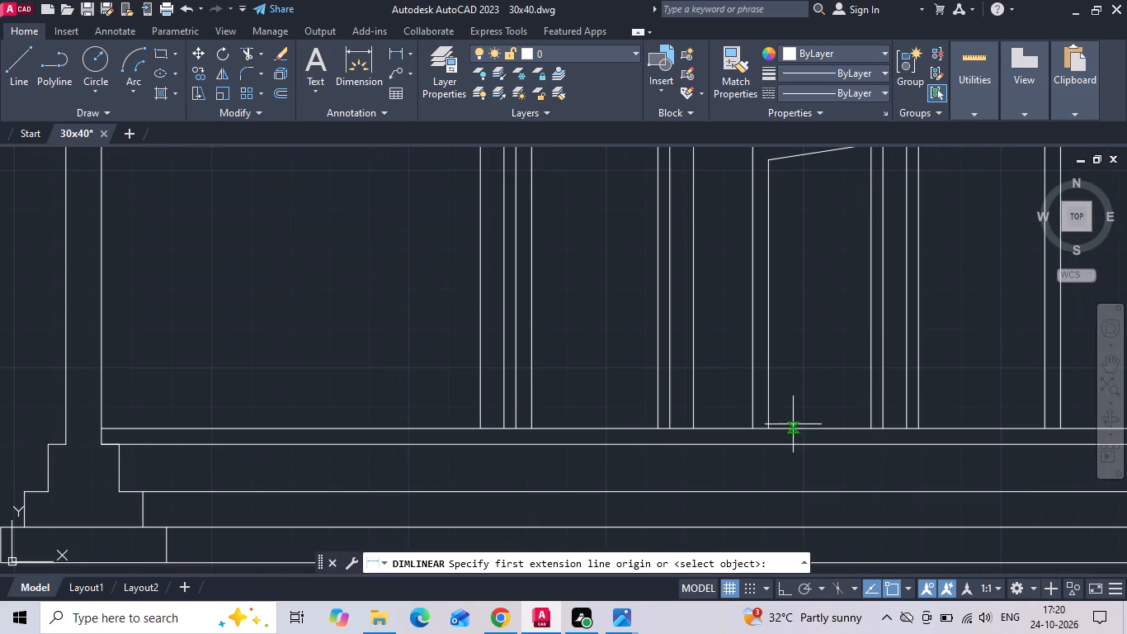
left_click(755, 427)
middle_click_drag(753, 277, 749, 324)
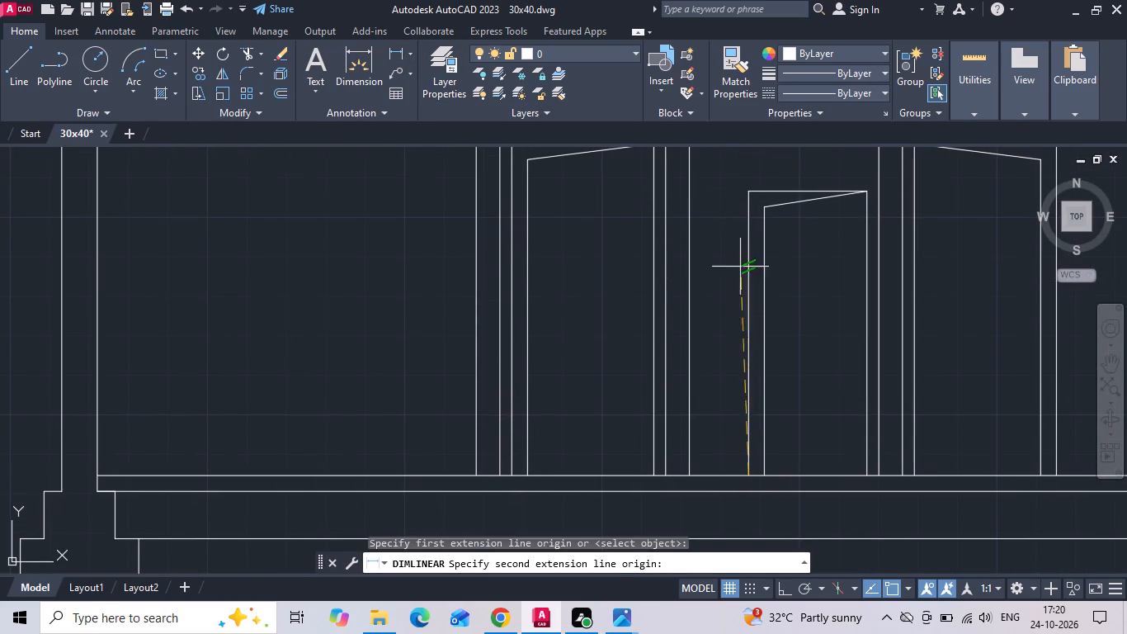
left_click_drag(749, 192, 750, 201)
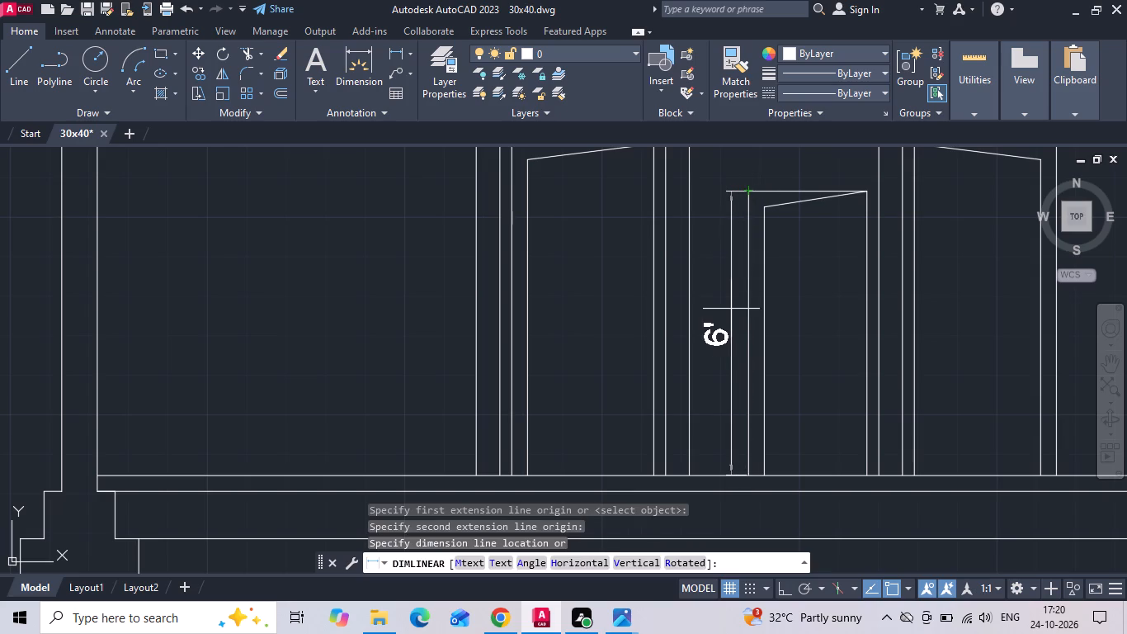
scroll(731, 309, "up", 1)
left_click(732, 323)
scroll(556, 357, "down", 1)
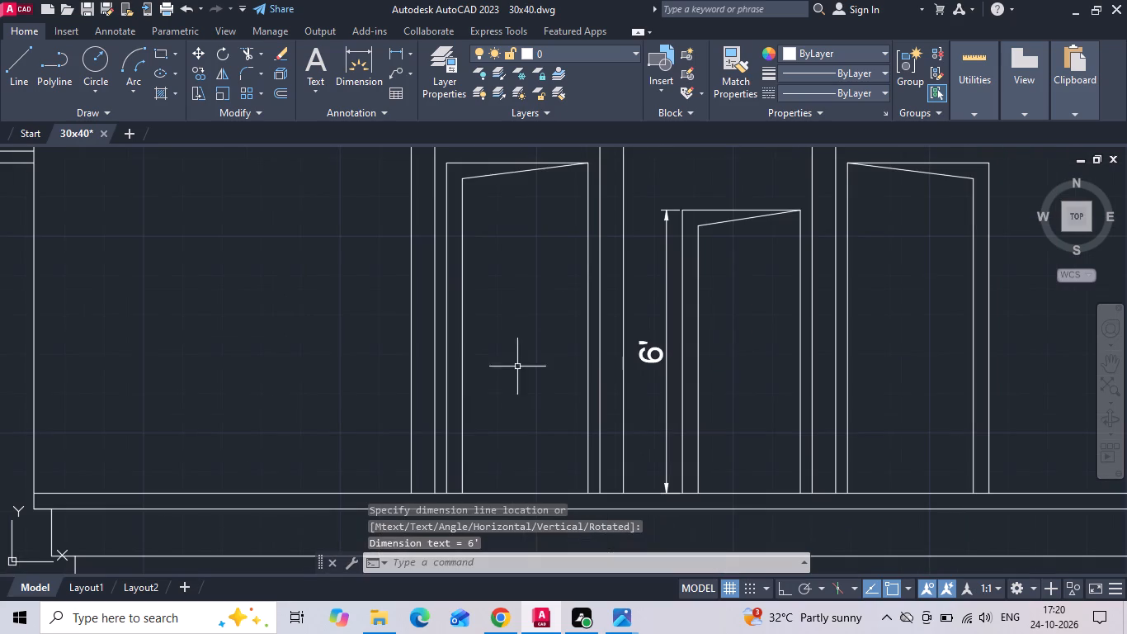
Add a vertical linear dimension for the right-hand door's height in the upper section, placed just outside its right frame edge.
key("space")
scroll(729, 479, "down", 1)
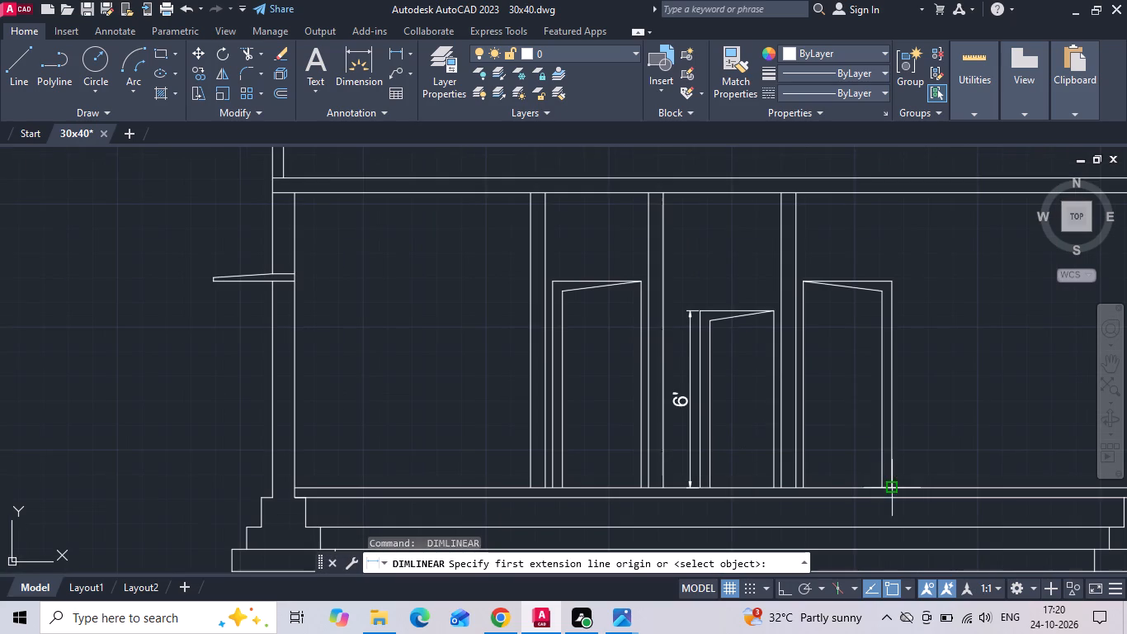
left_click(891, 487)
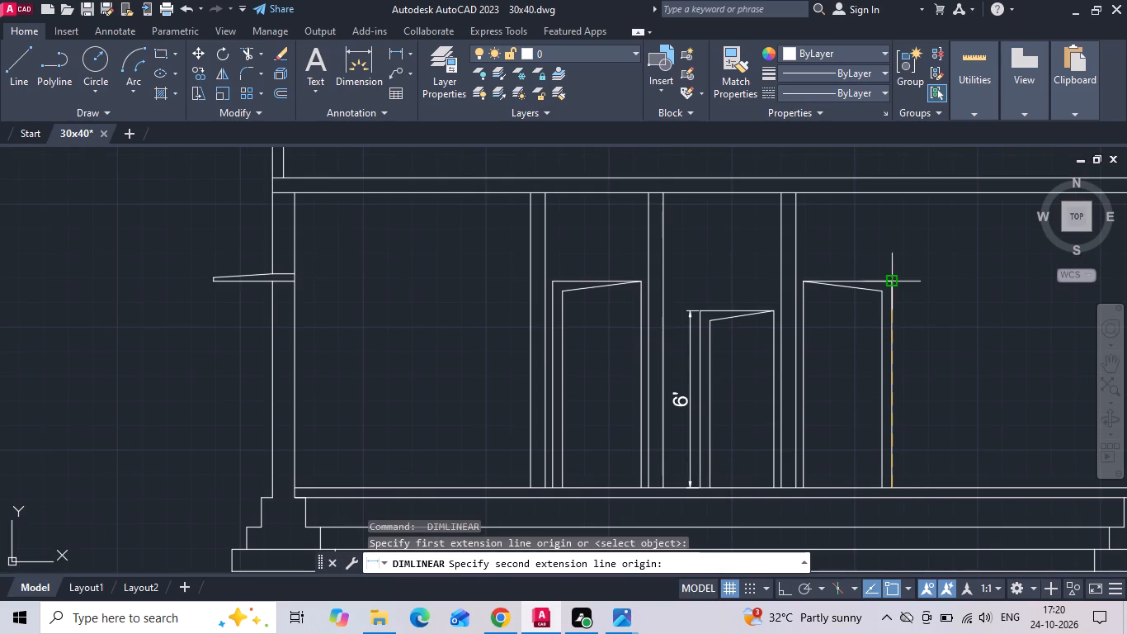
left_click(892, 285)
left_click(912, 347)
scroll(658, 289, "down", 1)
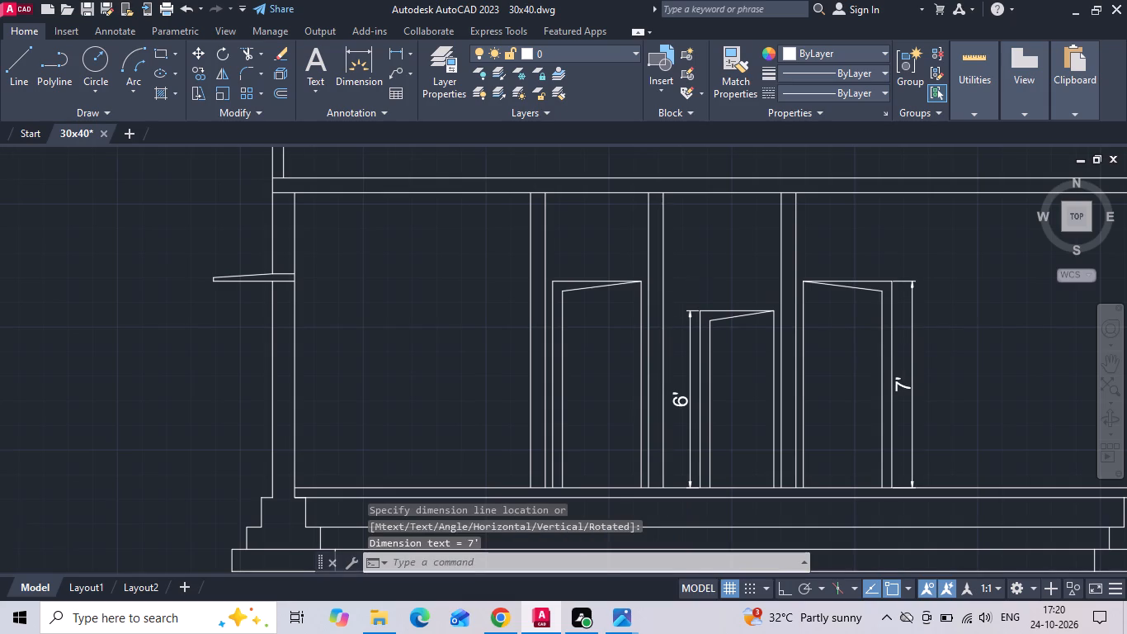
scroll(658, 289, "down", 1)
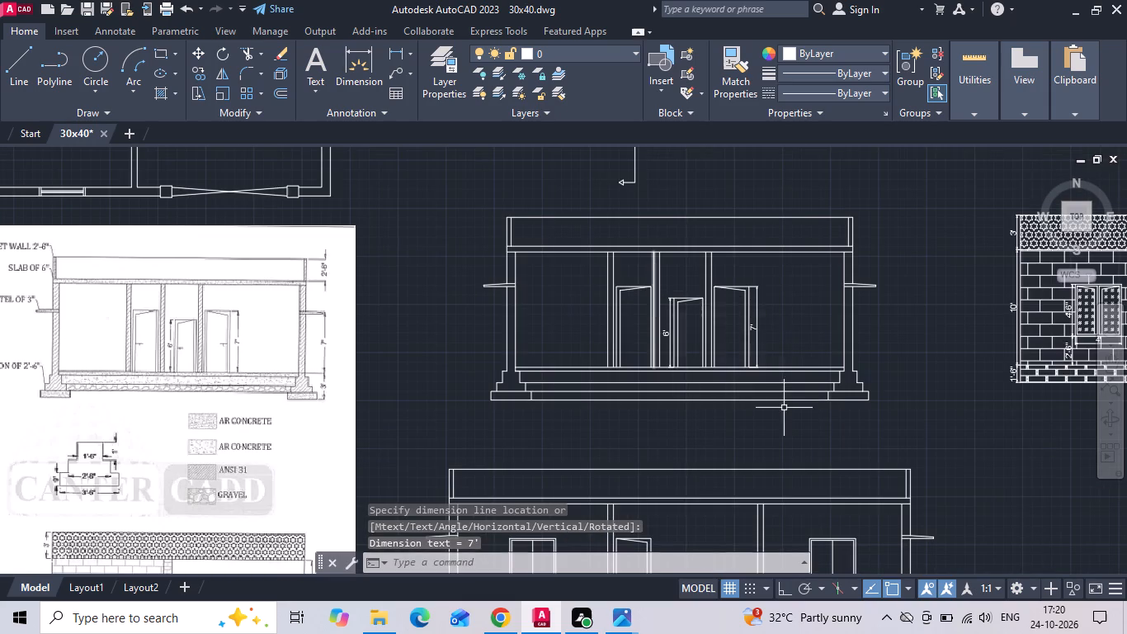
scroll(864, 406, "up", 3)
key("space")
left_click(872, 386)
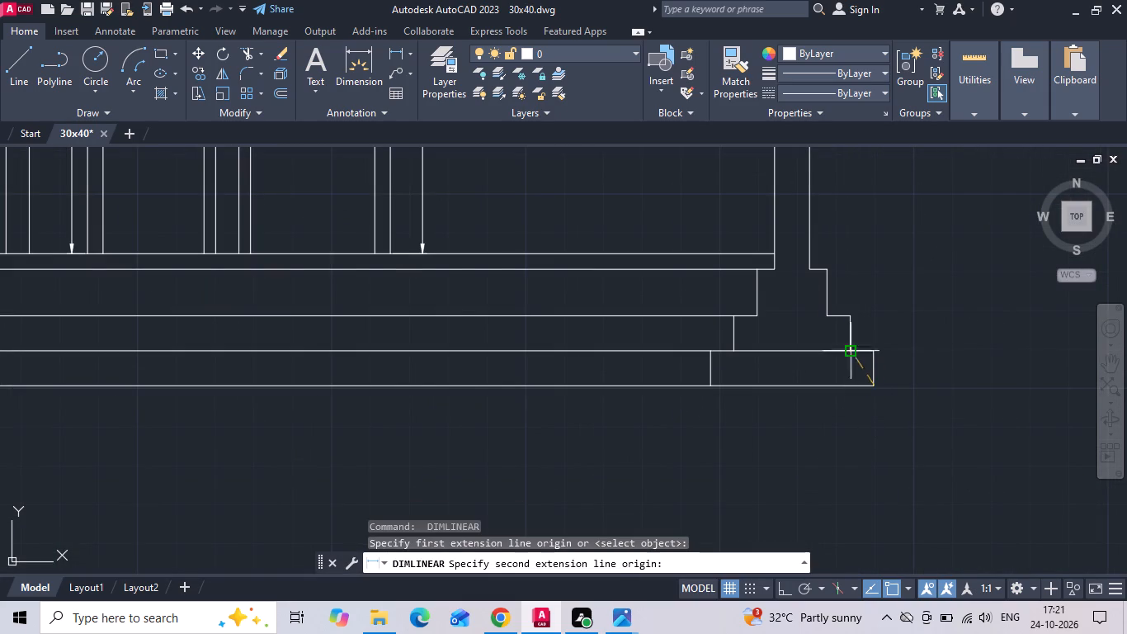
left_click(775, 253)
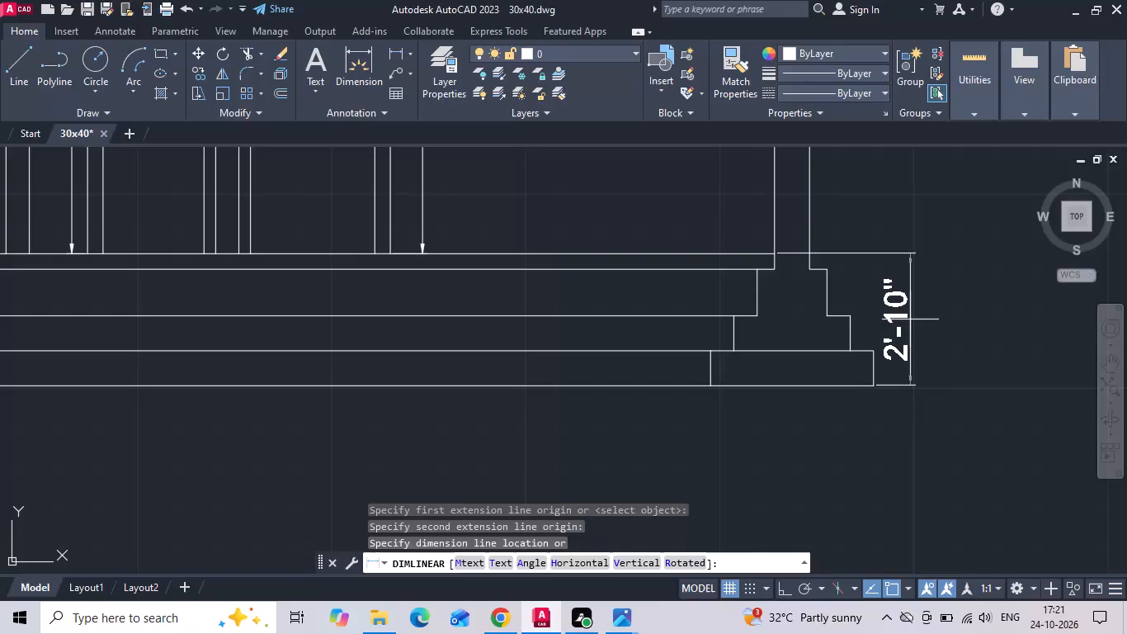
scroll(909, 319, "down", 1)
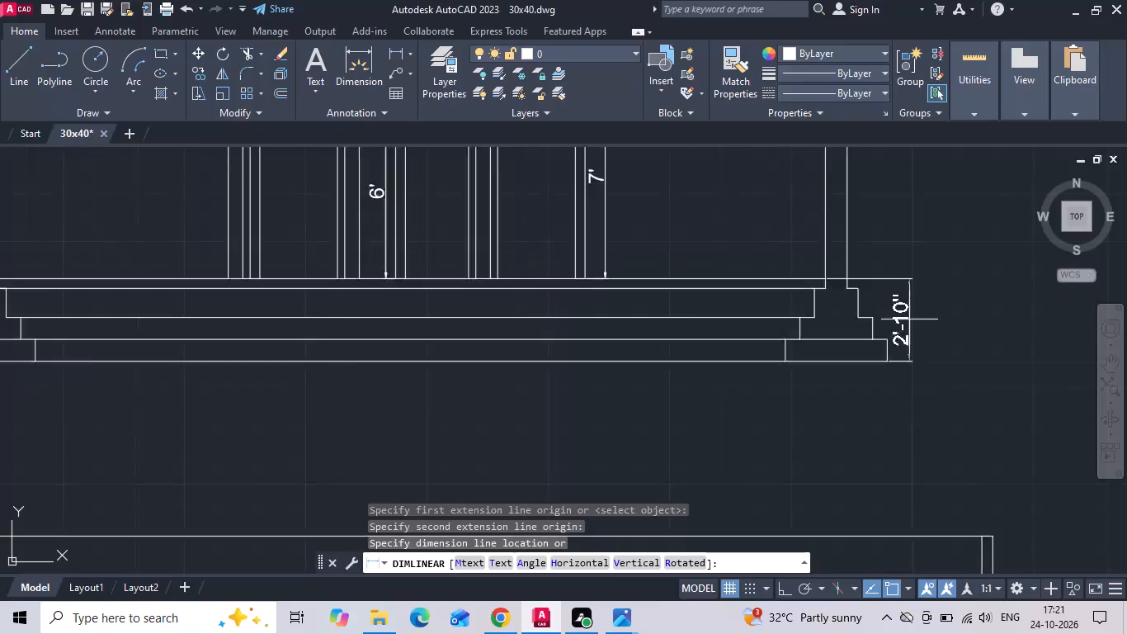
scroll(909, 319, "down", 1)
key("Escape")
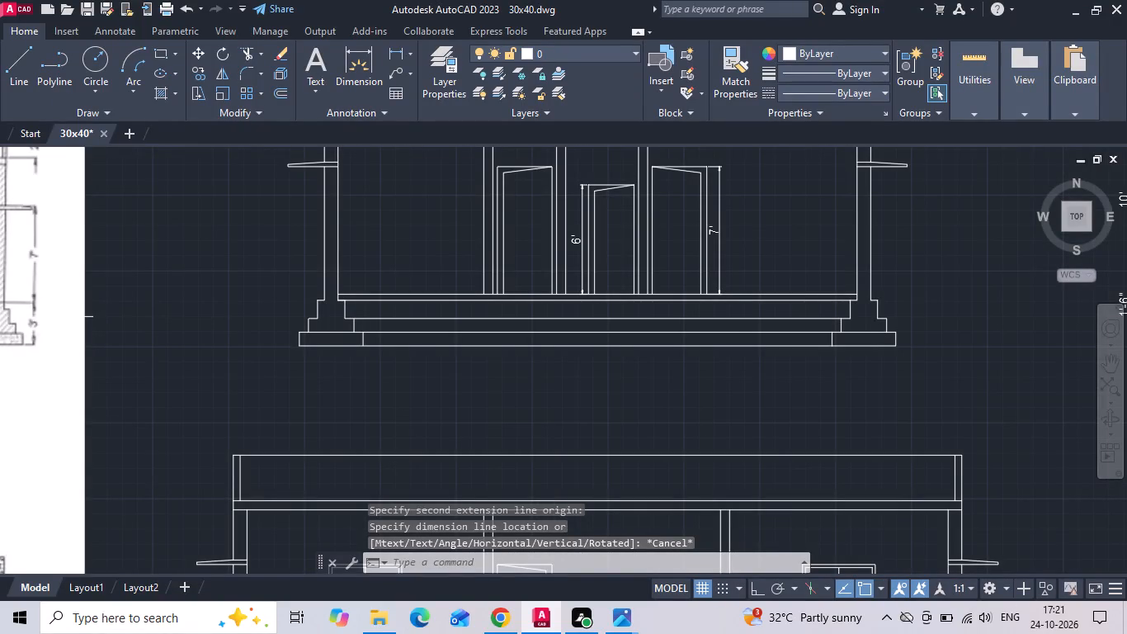
Examine the foundation height and the stepped footing detail in the reference image against the drawn section.
middle_click_drag(28, 324, 182, 313)
scroll(140, 313, "up", 2)
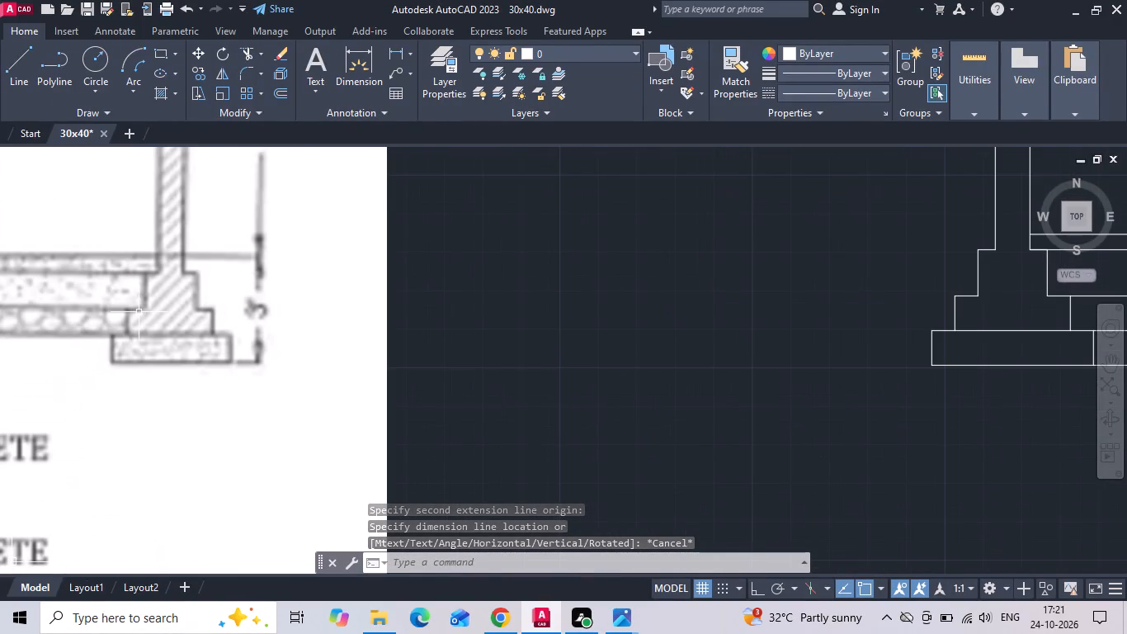
scroll(129, 315, "down", 3)
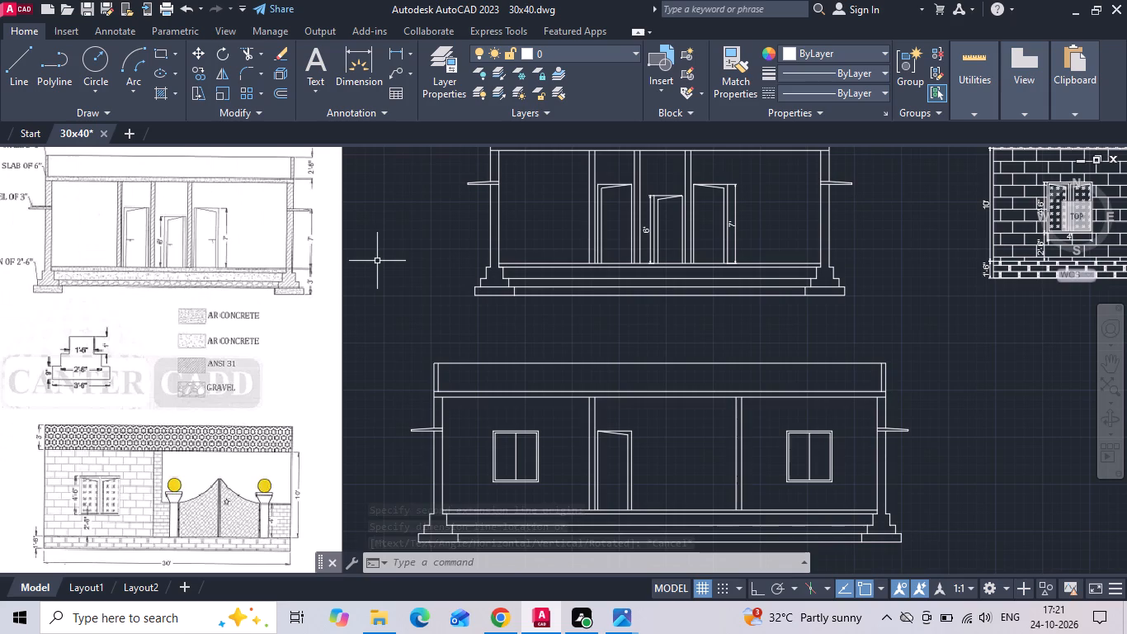
scroll(12, 374, "up", 2)
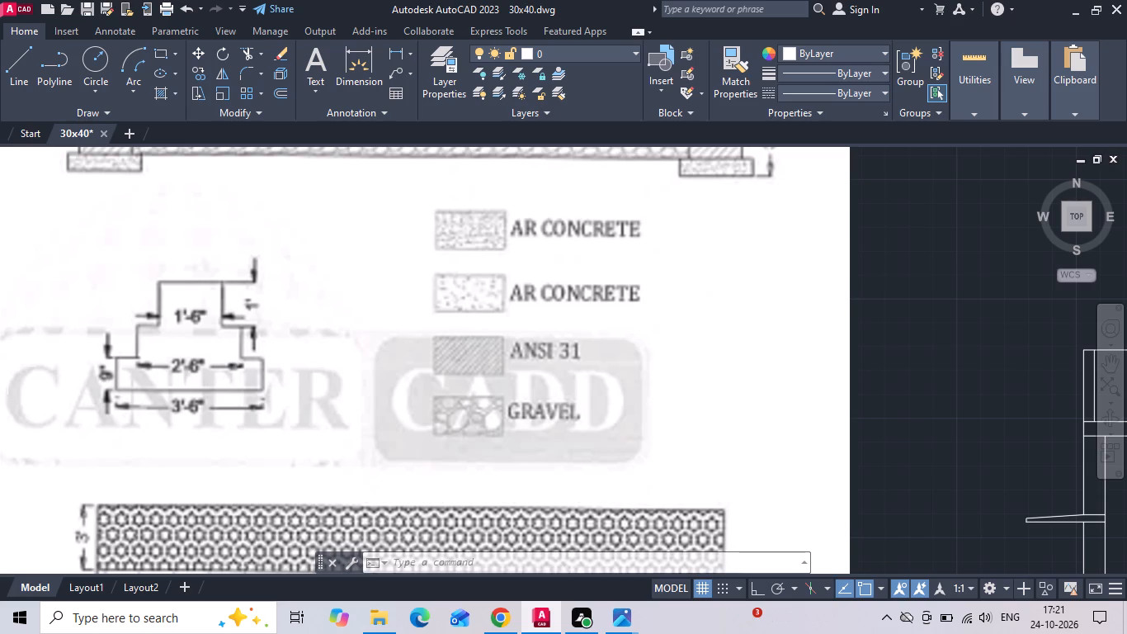
scroll(7, 367, "down", 3)
scroll(129, 272, "up", 1)
scroll(427, 270, "up", 2)
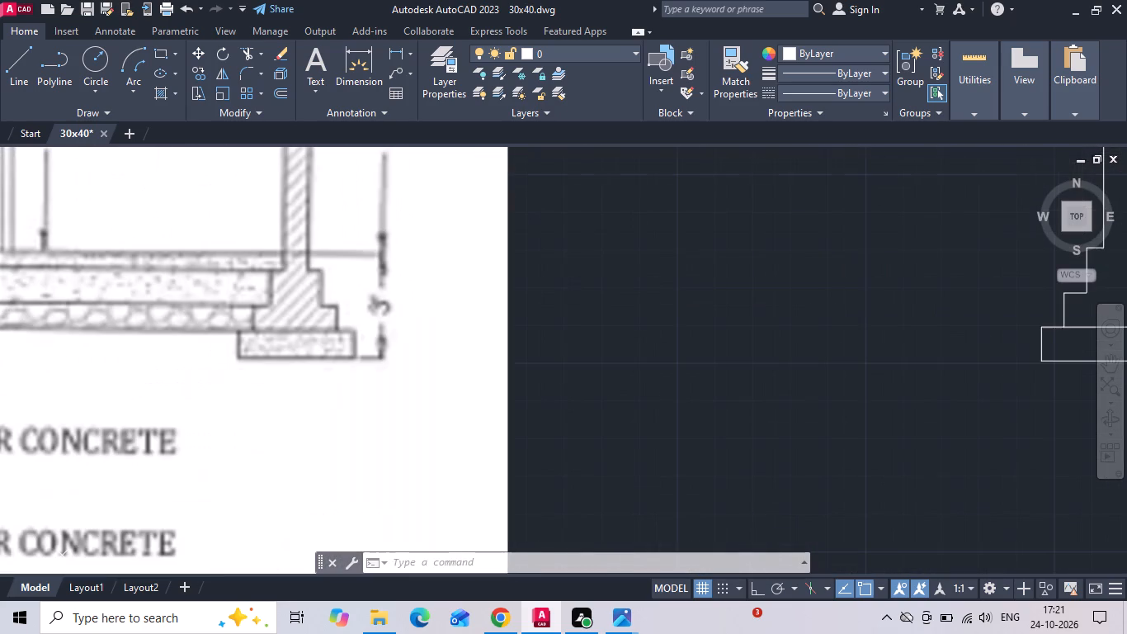
Add a vertical linear dimension from the upper section's floor line down to the footing base, placed just outside the right-hand footing's outer edge.
scroll(233, 319, "down", 2)
middle_click_drag(763, 313, 421, 309)
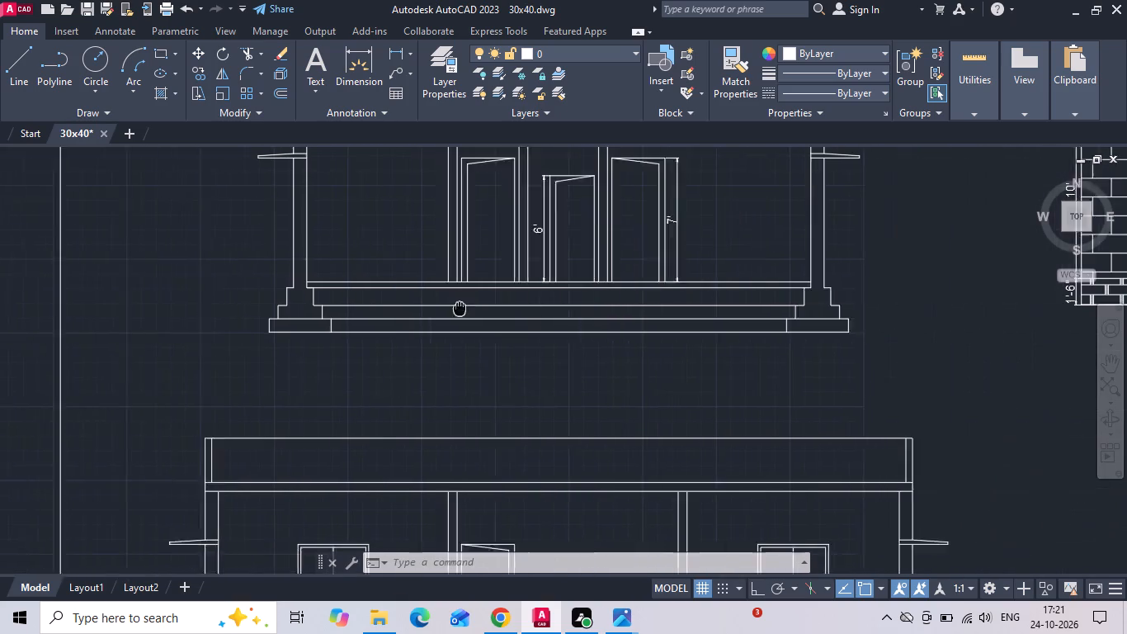
middle_click_drag(421, 309, 389, 309)
scroll(747, 315, "up", 3)
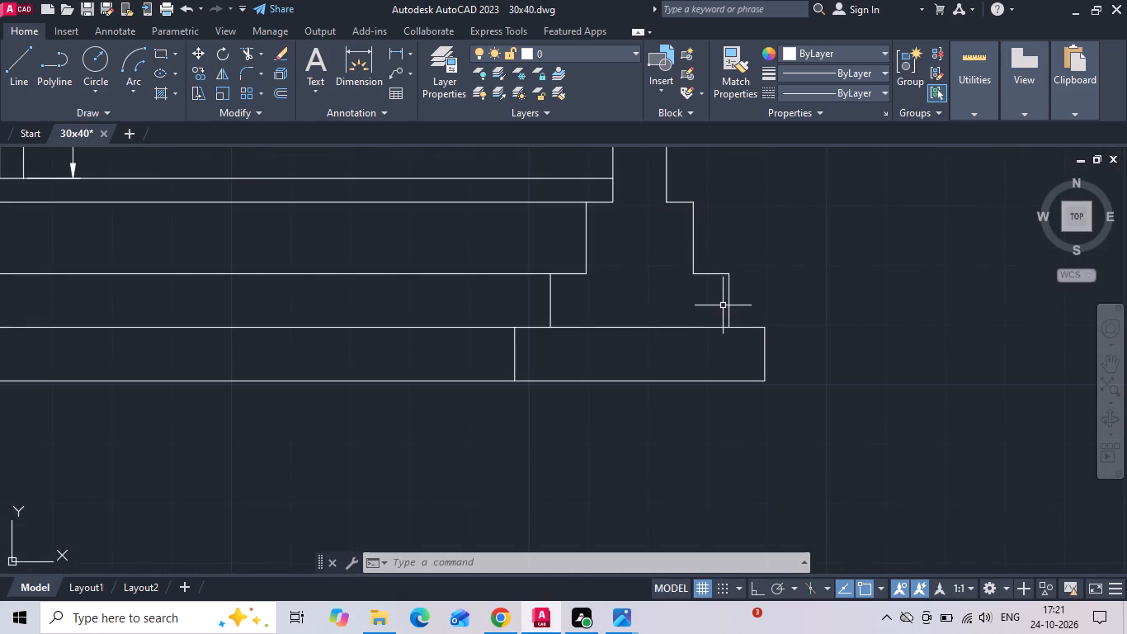
left_click(729, 295)
scroll(734, 325, "up", 2)
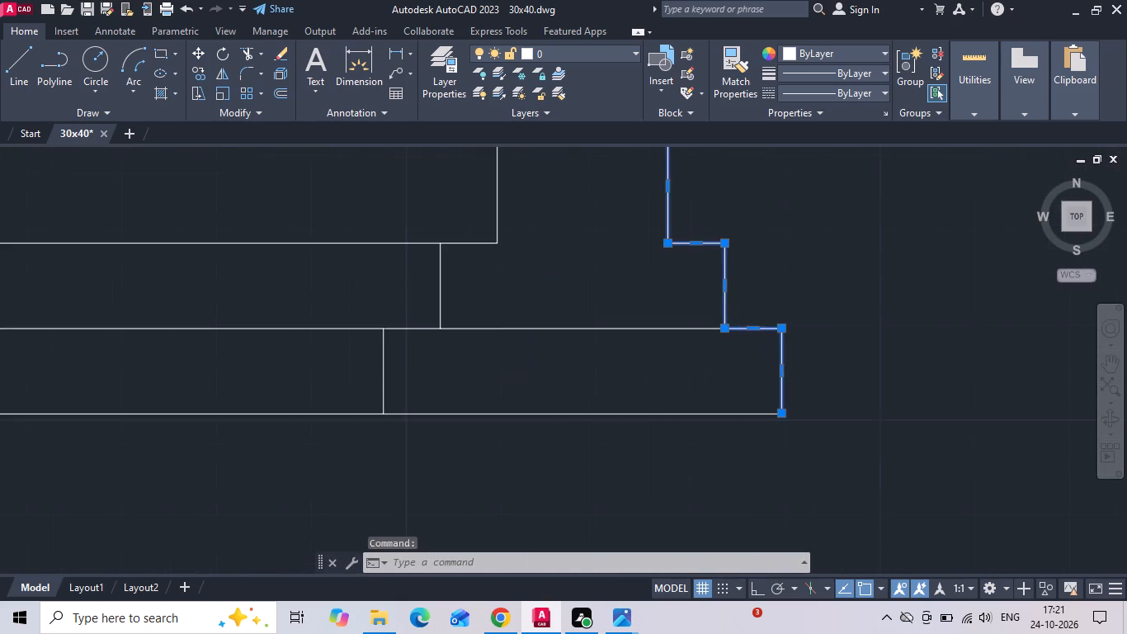
scroll(756, 328, "down", 1)
scroll(759, 333, "up", 1)
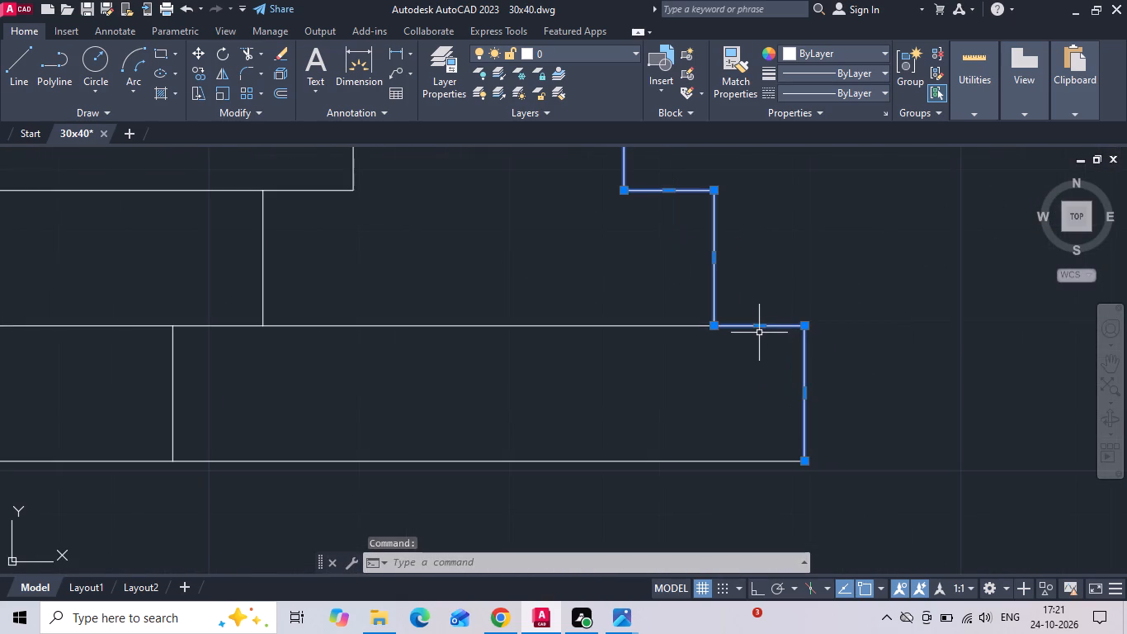
scroll(722, 367, "down", 2)
key("Escape")
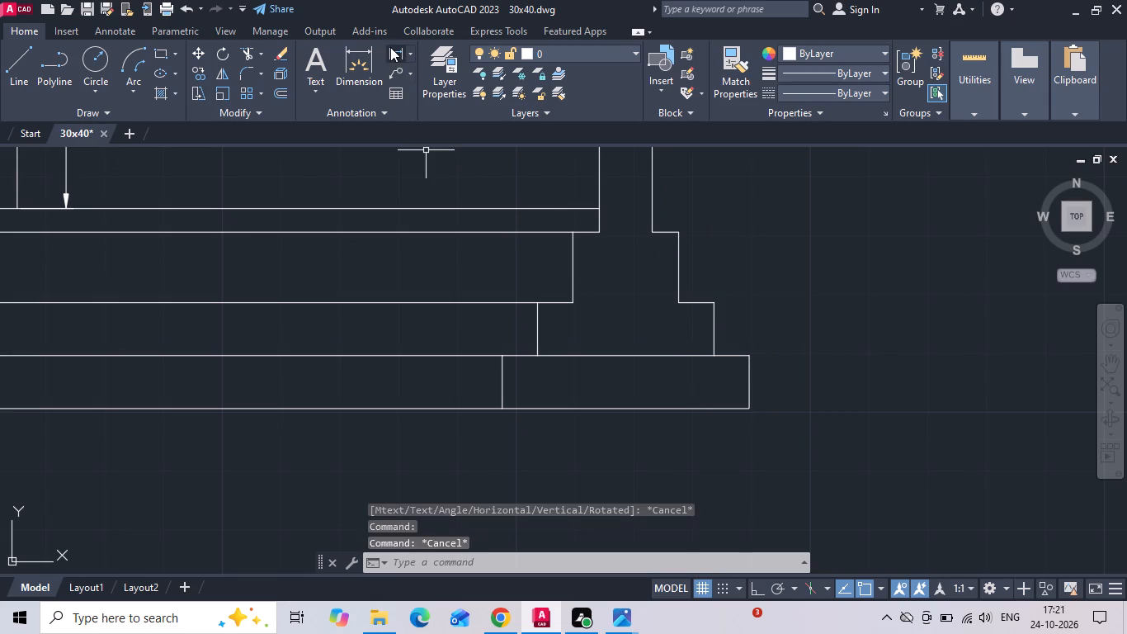
left_click(393, 54)
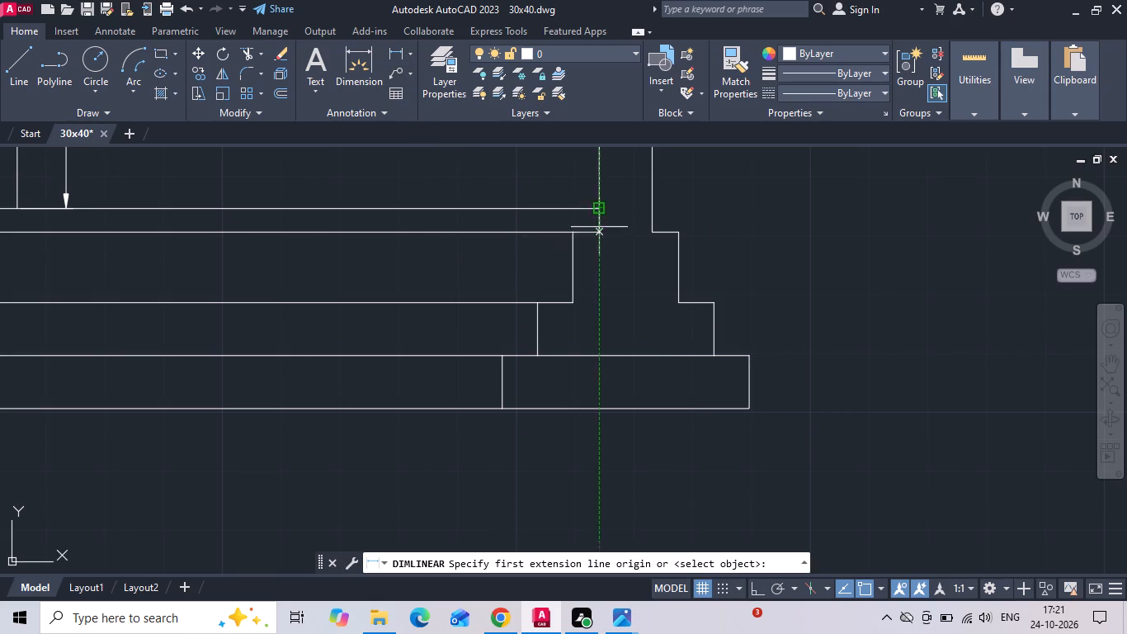
left_click_drag(597, 206, 600, 221)
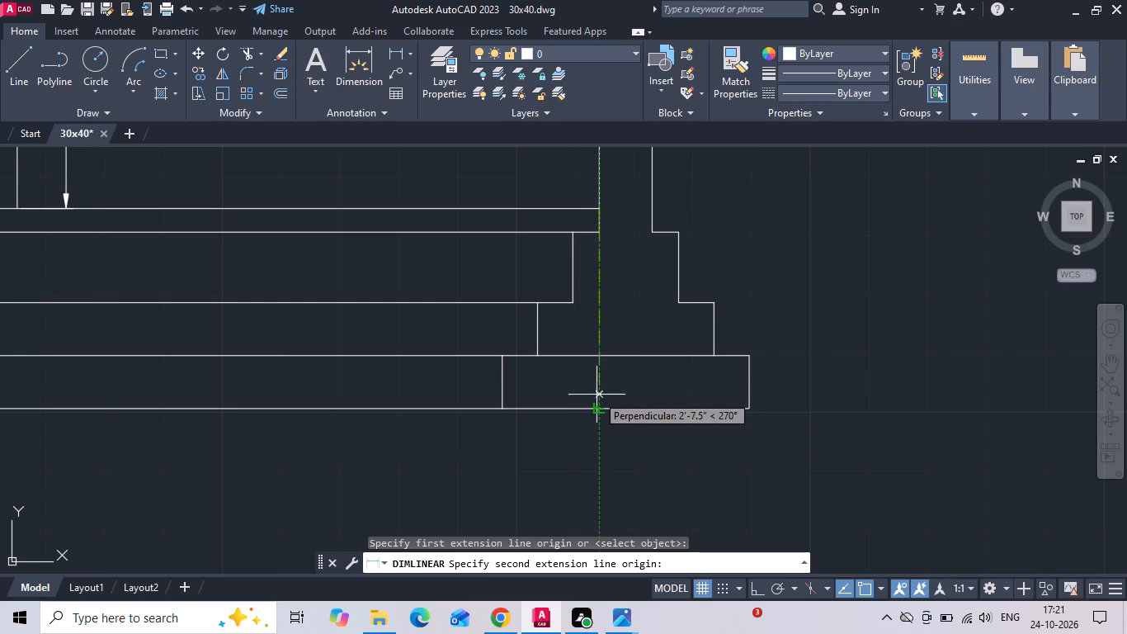
left_click(596, 409)
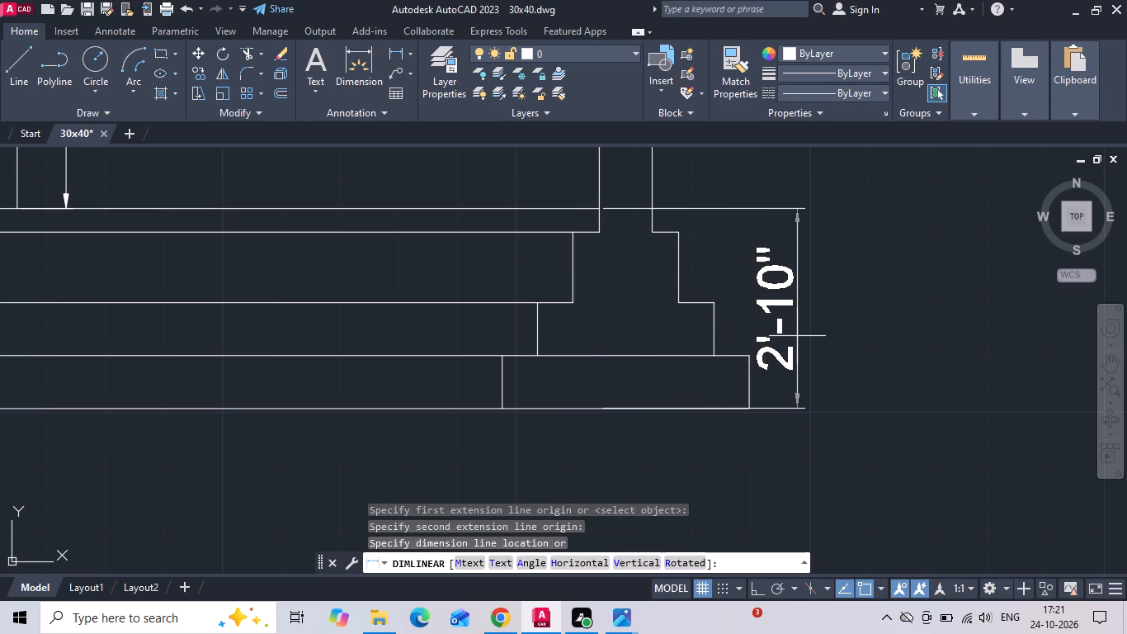
left_click(797, 336)
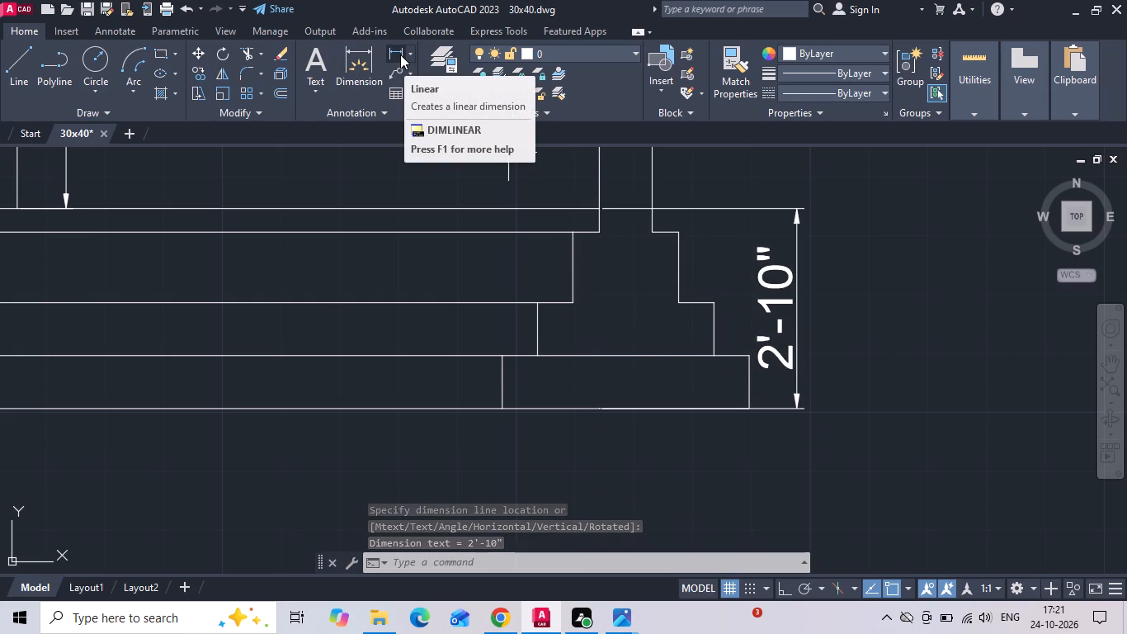
key("Escape")
key("Escape")
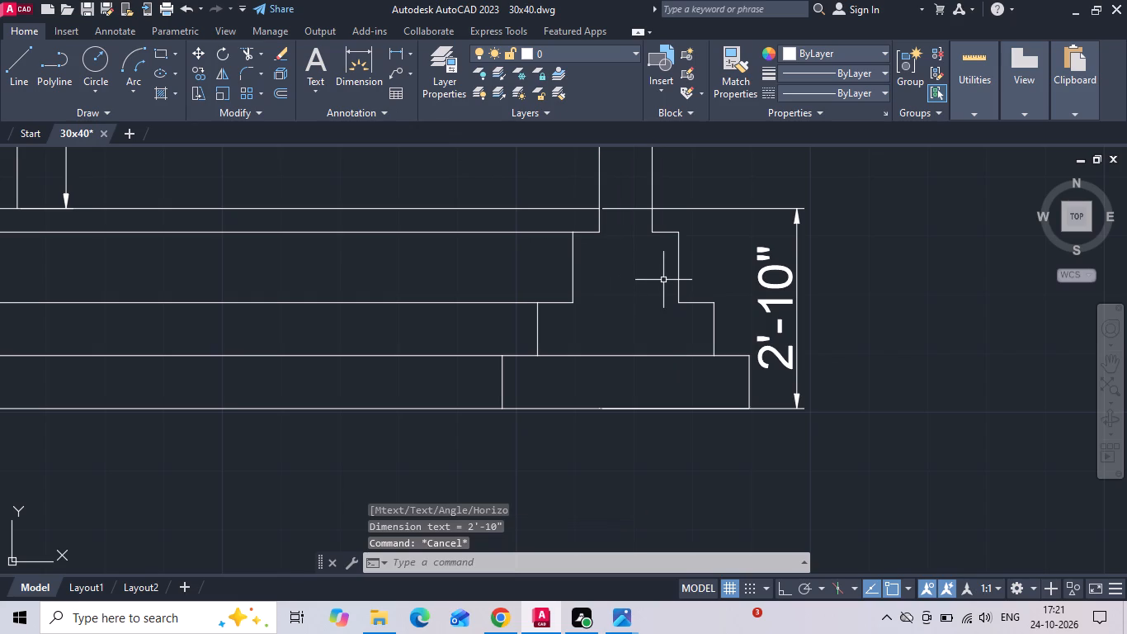
Save the drawing with the new foundation height dimension.
scroll(671, 291, "down", 2)
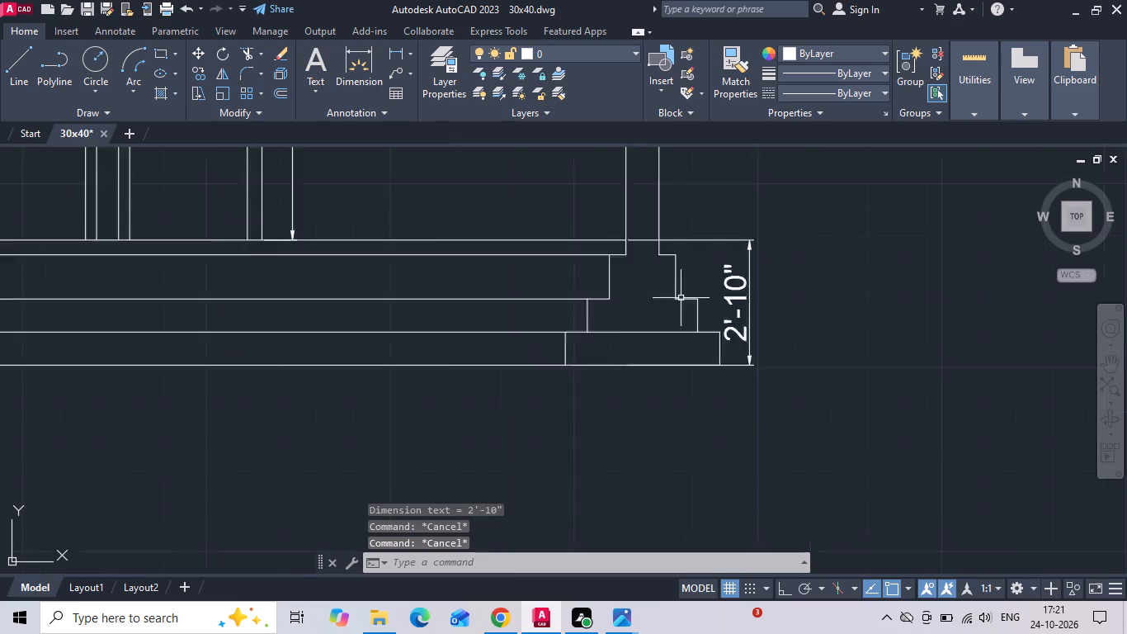
scroll(686, 304, "down", 2)
scroll(116, 293, "up", 2)
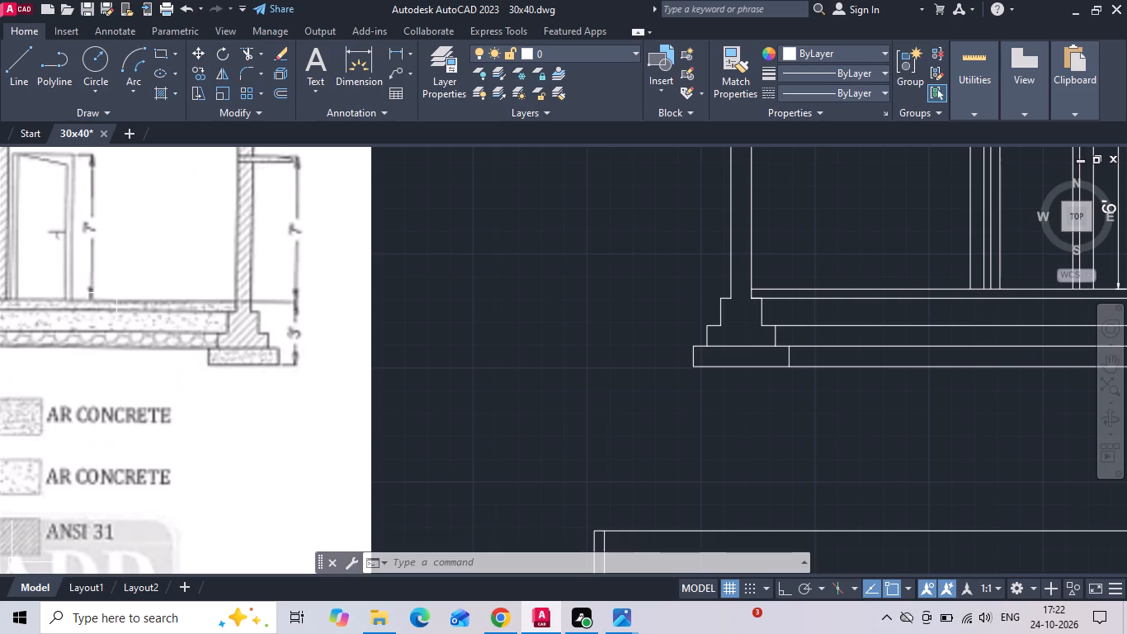
key("ctrl+s")
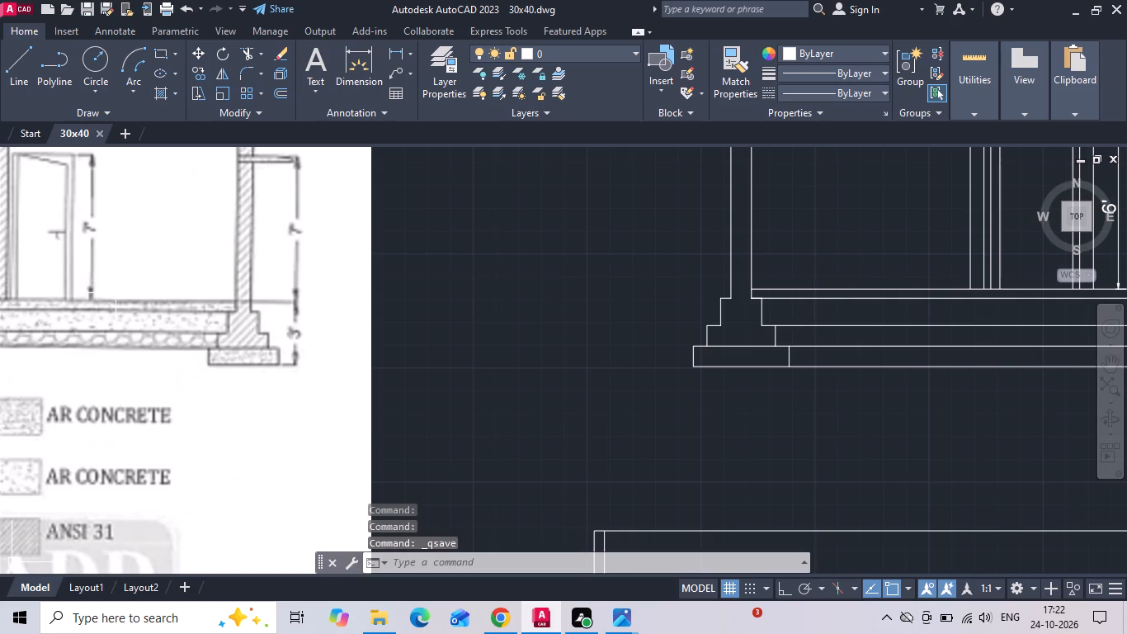
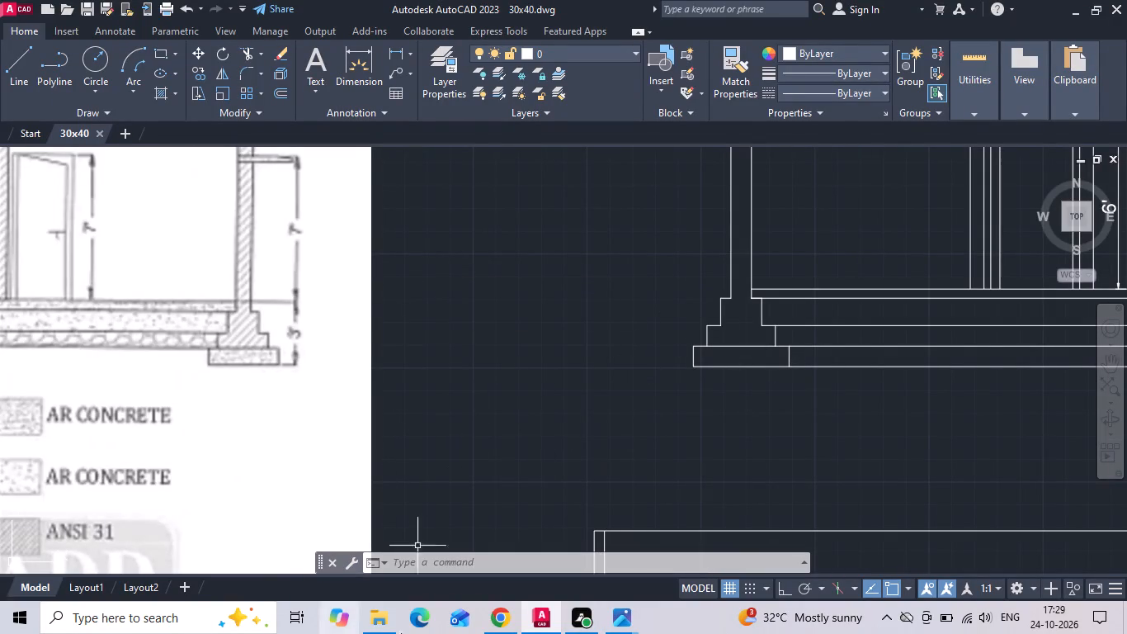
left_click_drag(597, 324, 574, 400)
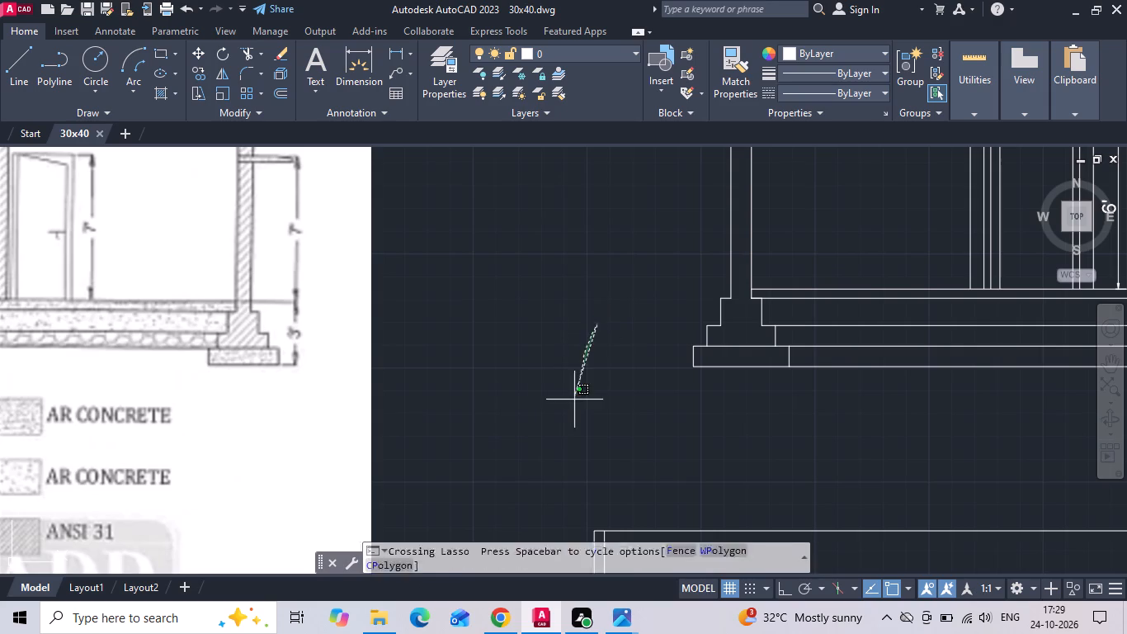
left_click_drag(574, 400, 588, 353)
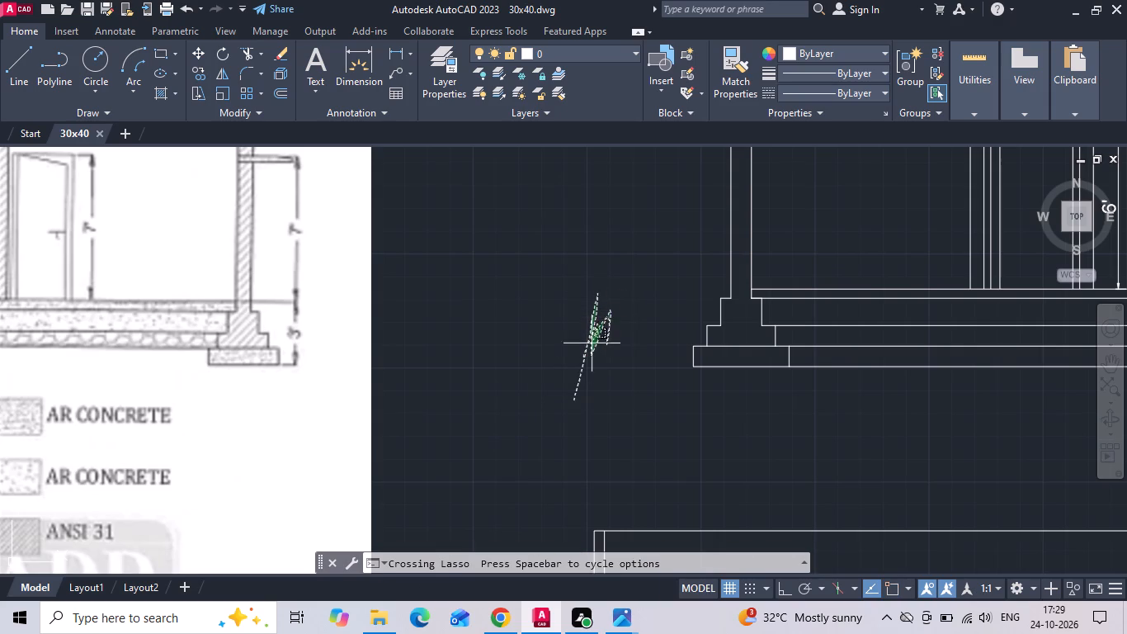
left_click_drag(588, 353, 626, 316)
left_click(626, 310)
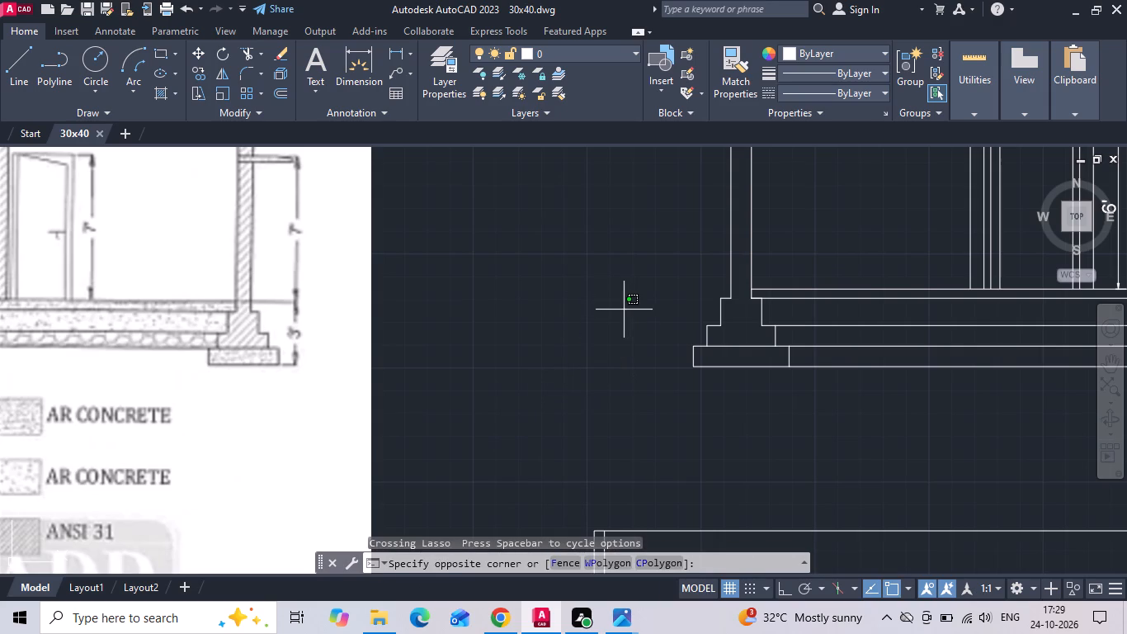
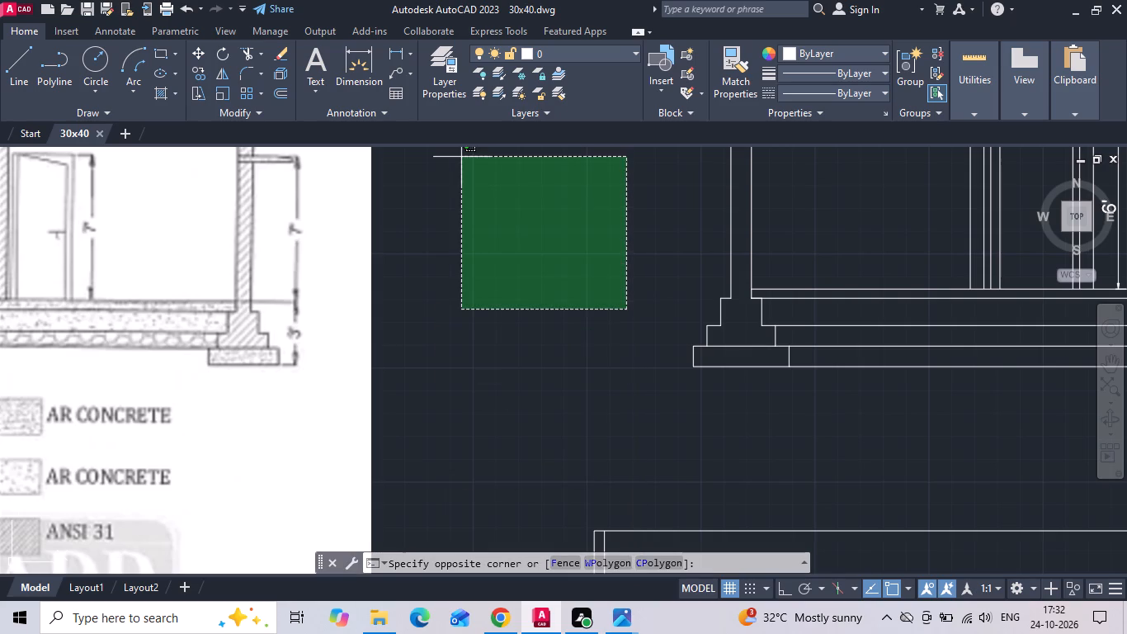
Hatch the bottom sub-floor layer of the section with two windows using the GRAVEL pattern.
key("Escape")
scroll(612, 348, "down", 2)
middle_click_drag(593, 384, 652, 350)
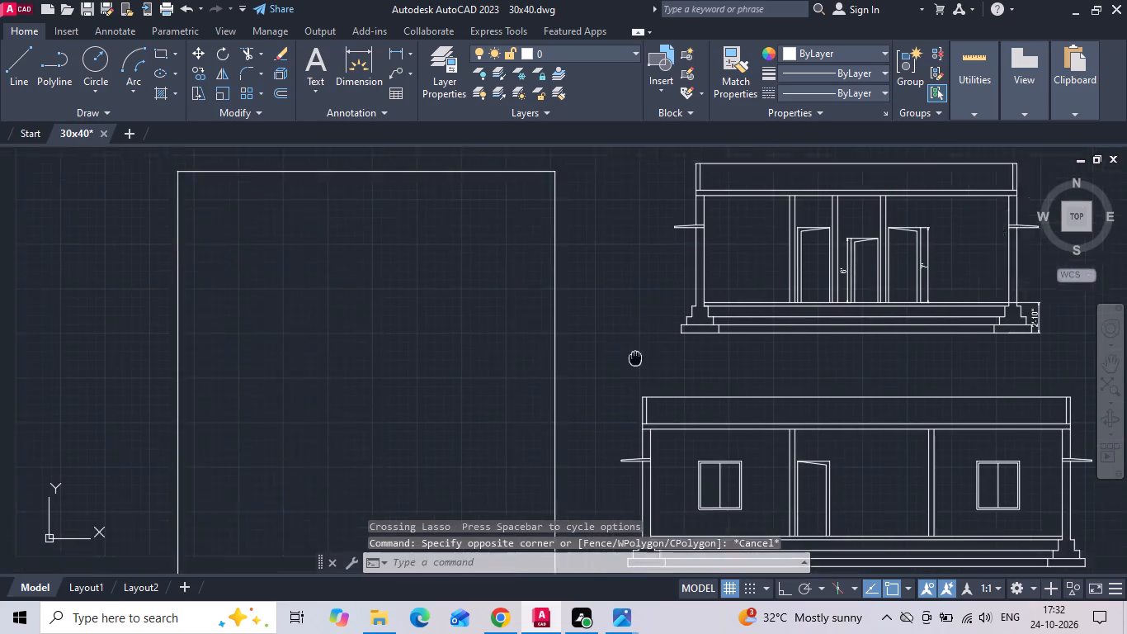
middle_click_drag(652, 350, 813, 296)
scroll(609, 267, "up", 1)
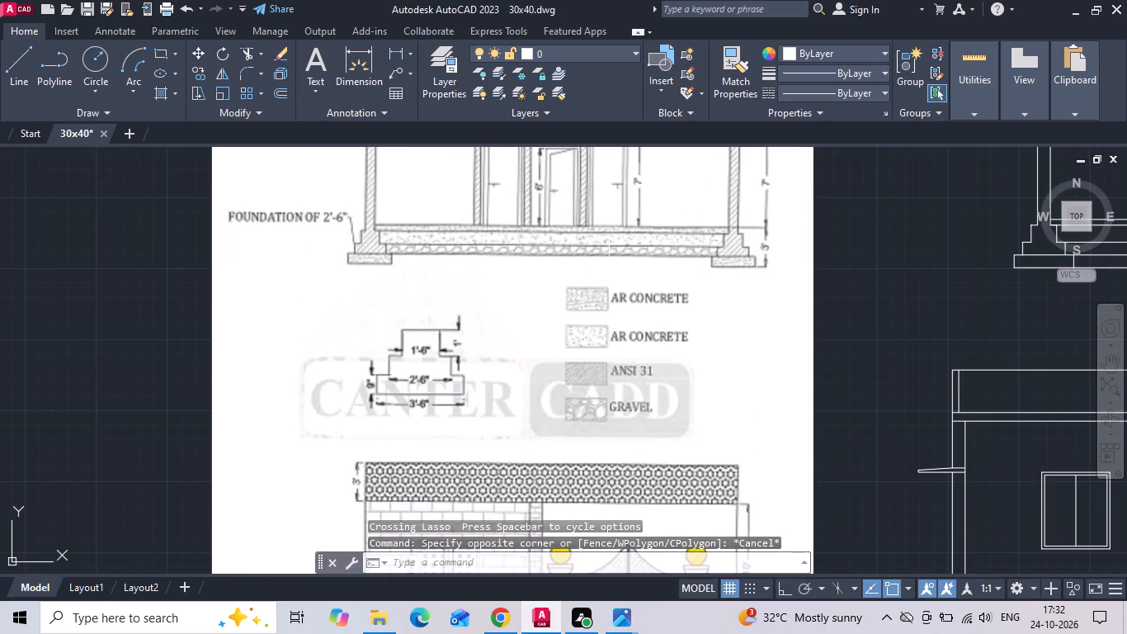
type("H")
key("space")
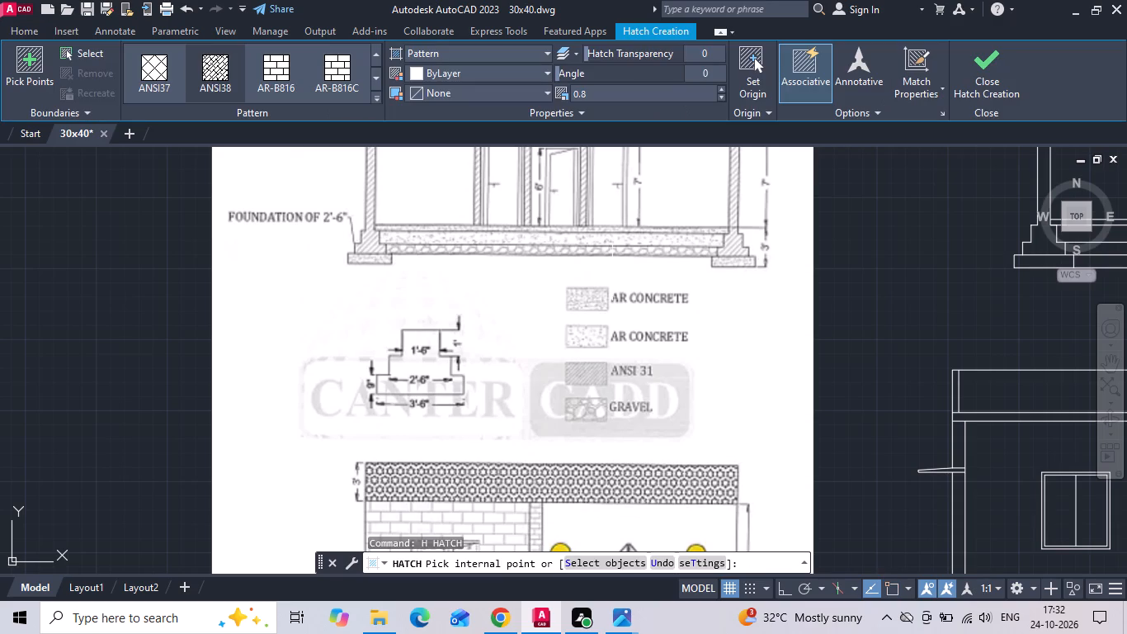
scroll(263, 244, "down", 1)
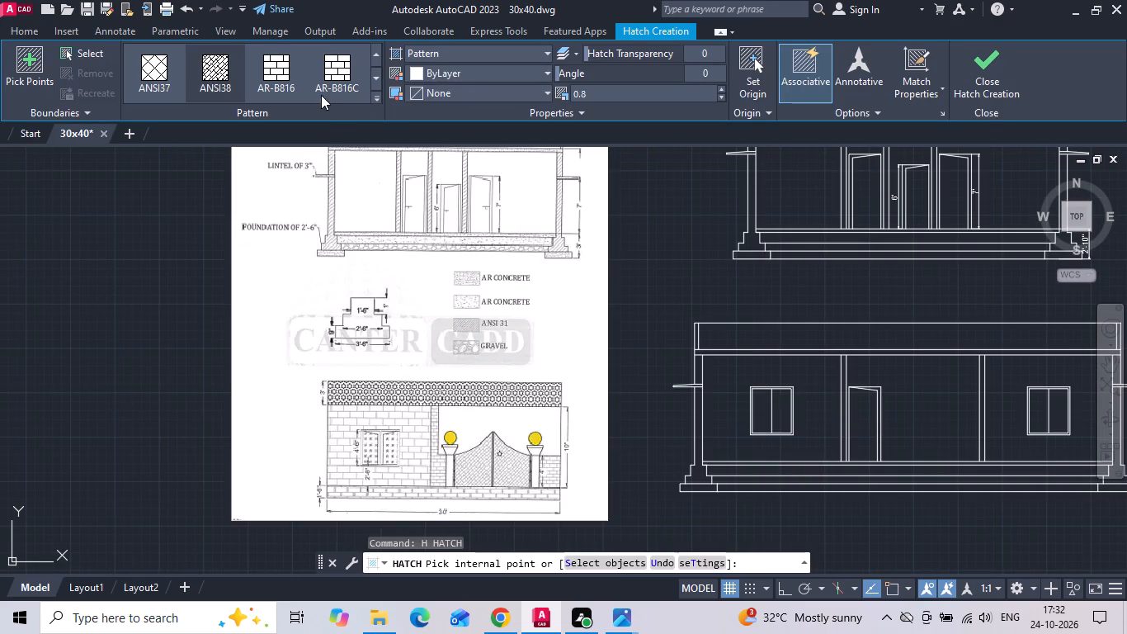
scroll(319, 88, "down", 8)
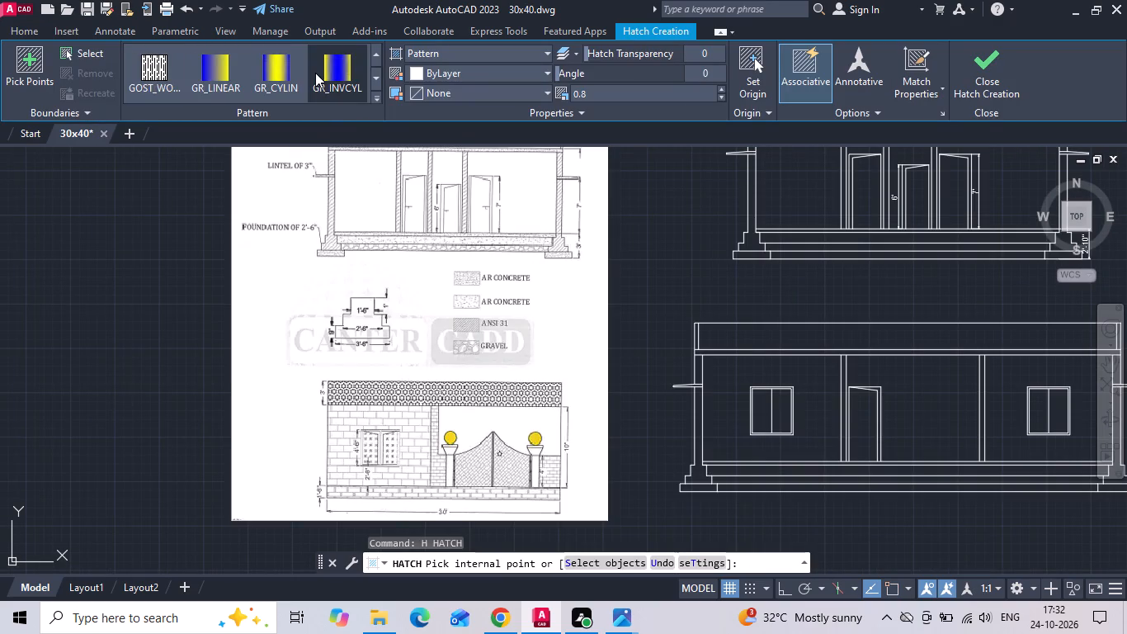
scroll(315, 73, "down", 3)
left_click(148, 70)
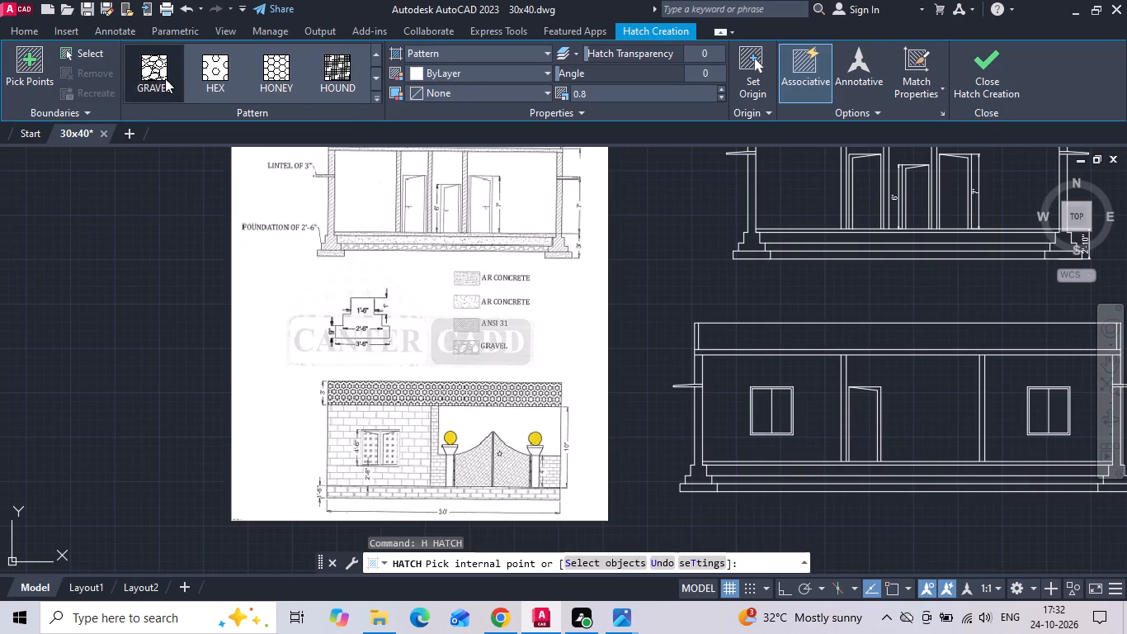
left_click(790, 489)
key("space")
Hatch the bottom sub-floor layer of the three-door section with the GRAVEL pattern at scale 0.5.
key("space")
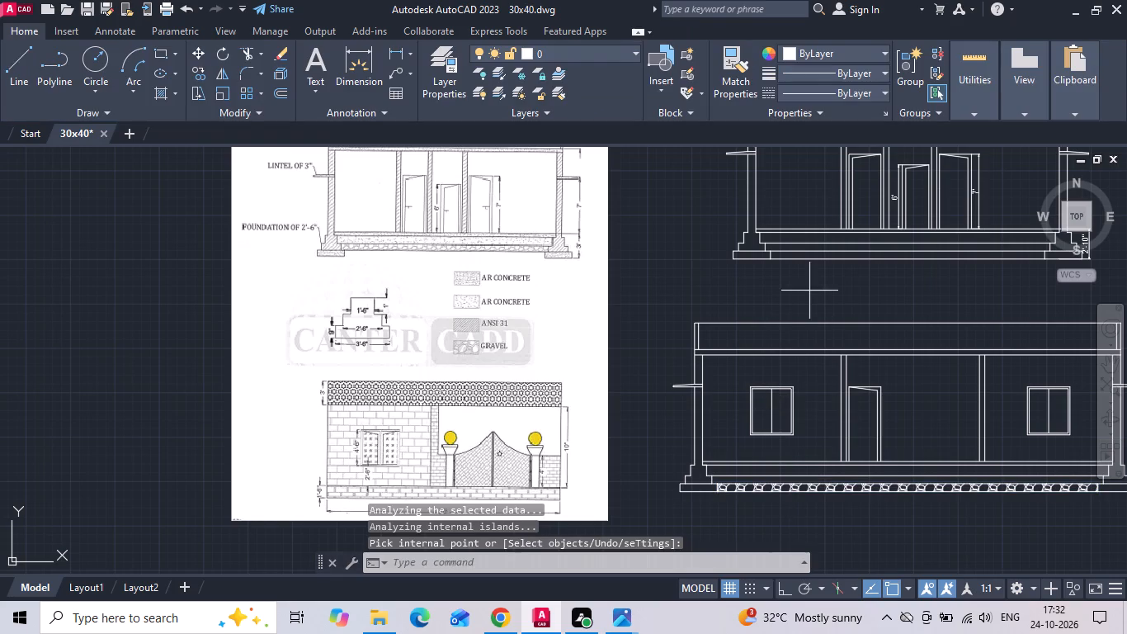
left_click(797, 258)
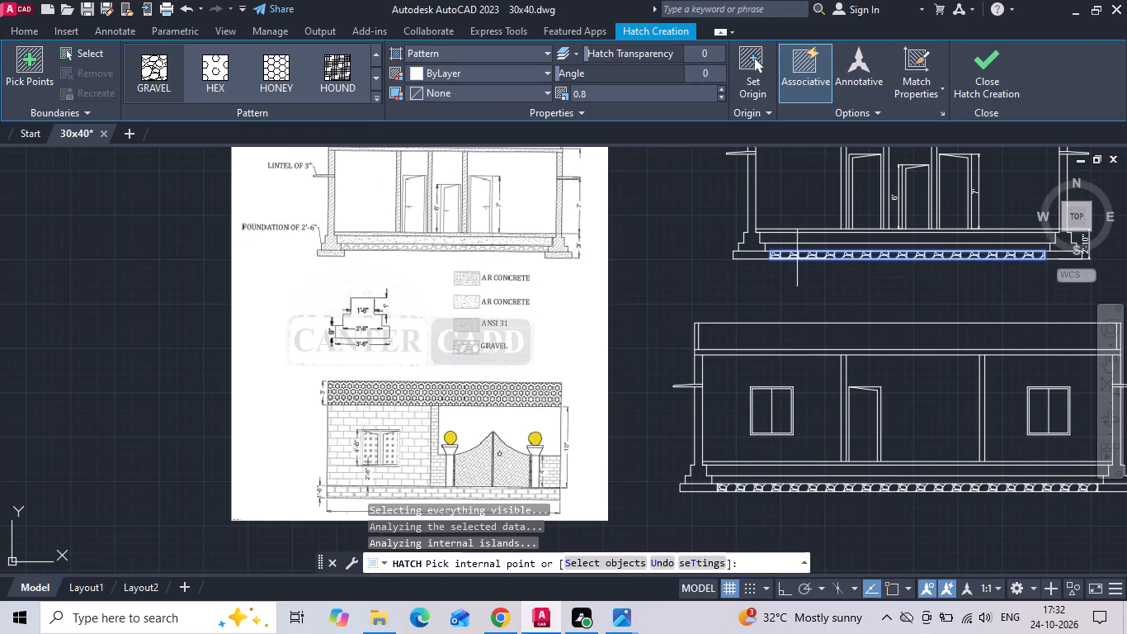
left_click(601, 94)
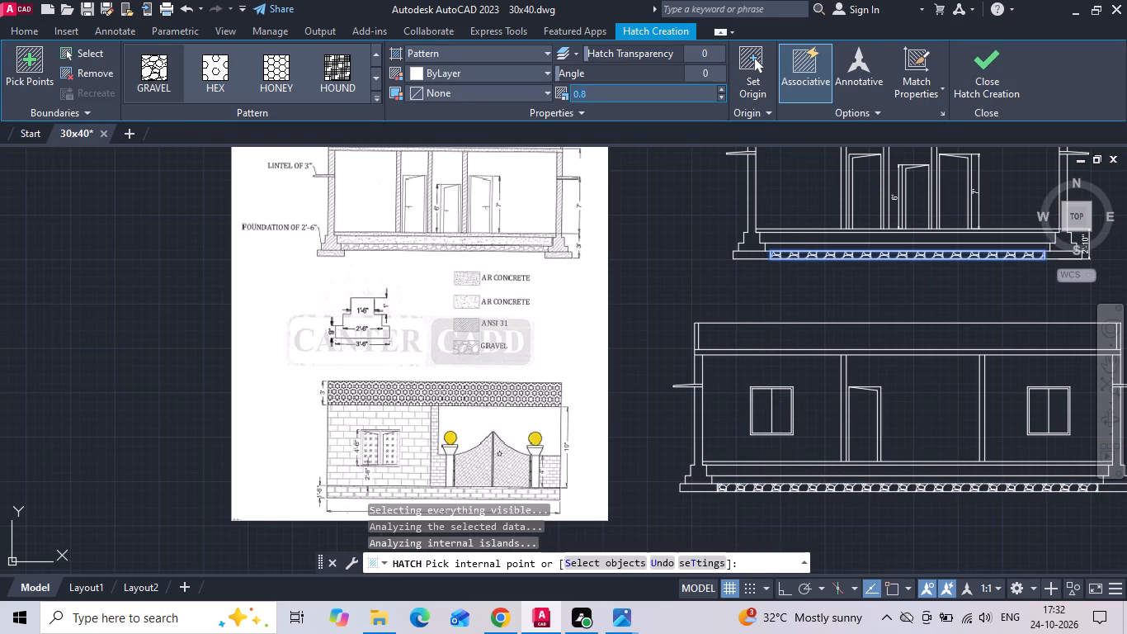
key("period")
key("5")
key("Return")
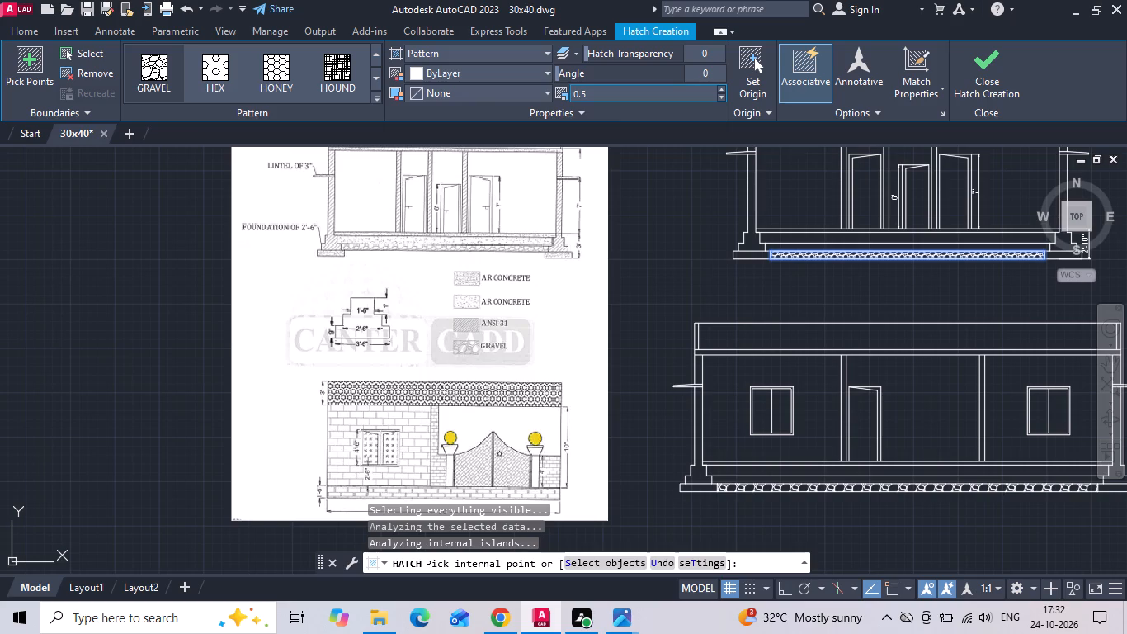
key("Escape")
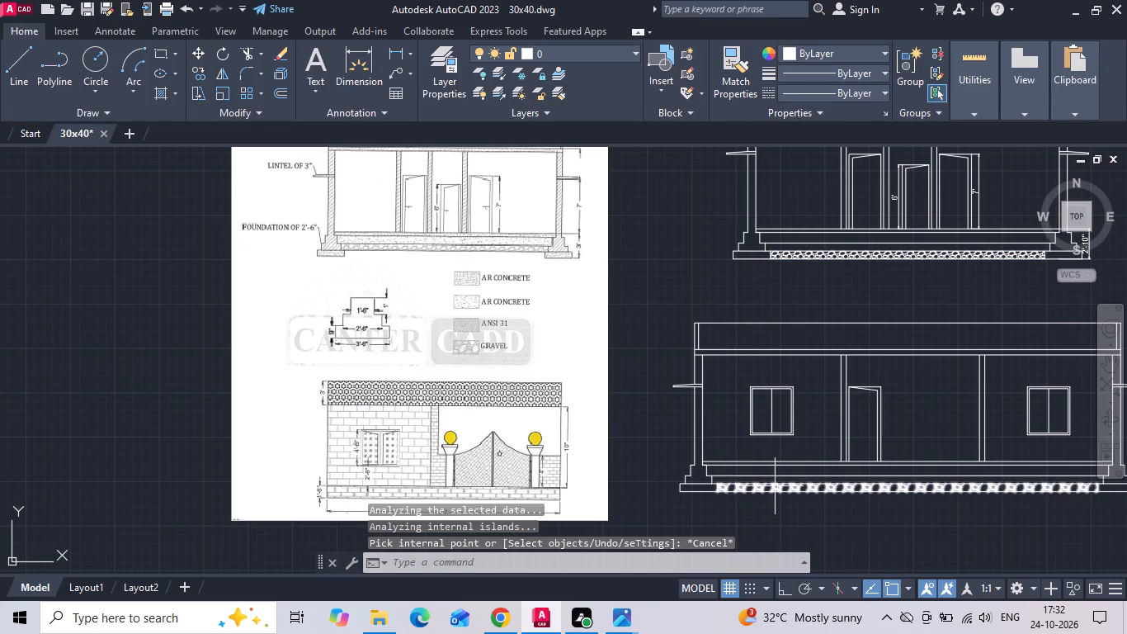
Set the scale of the gravel hatch under the two-window section to 0.5.
left_click(775, 485)
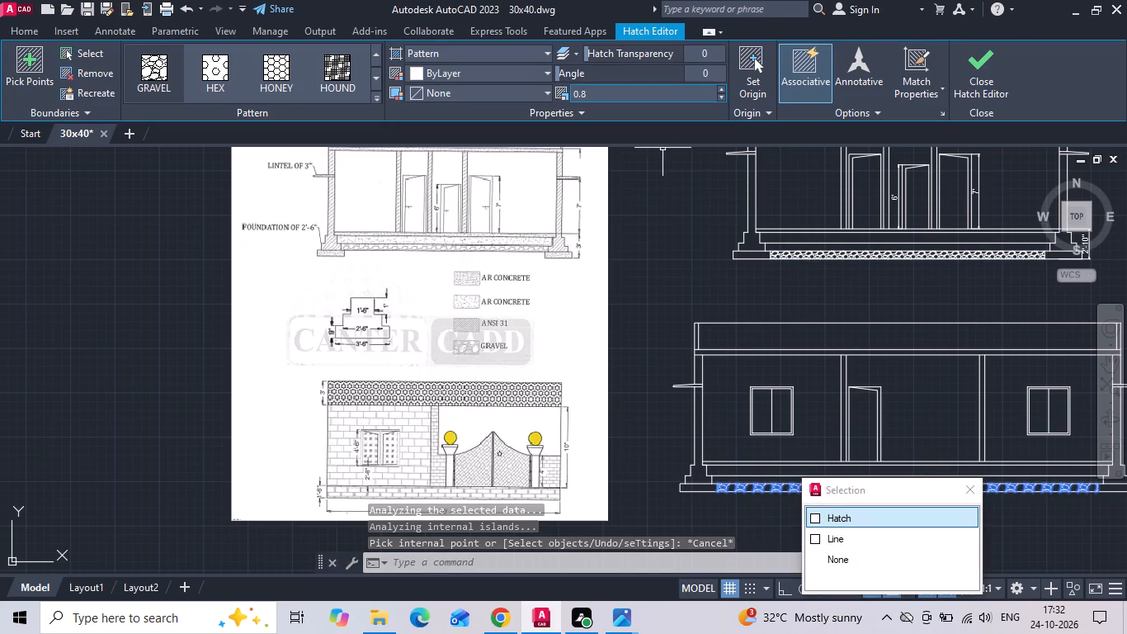
left_click(653, 93)
key("period")
key("5")
key("Return")
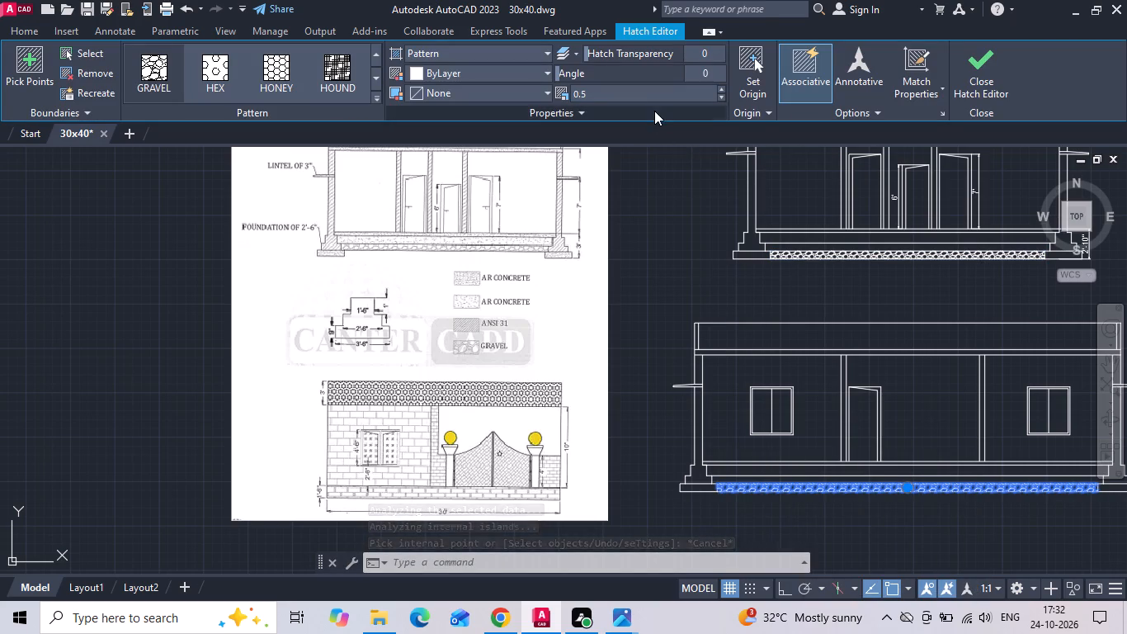
key("Escape")
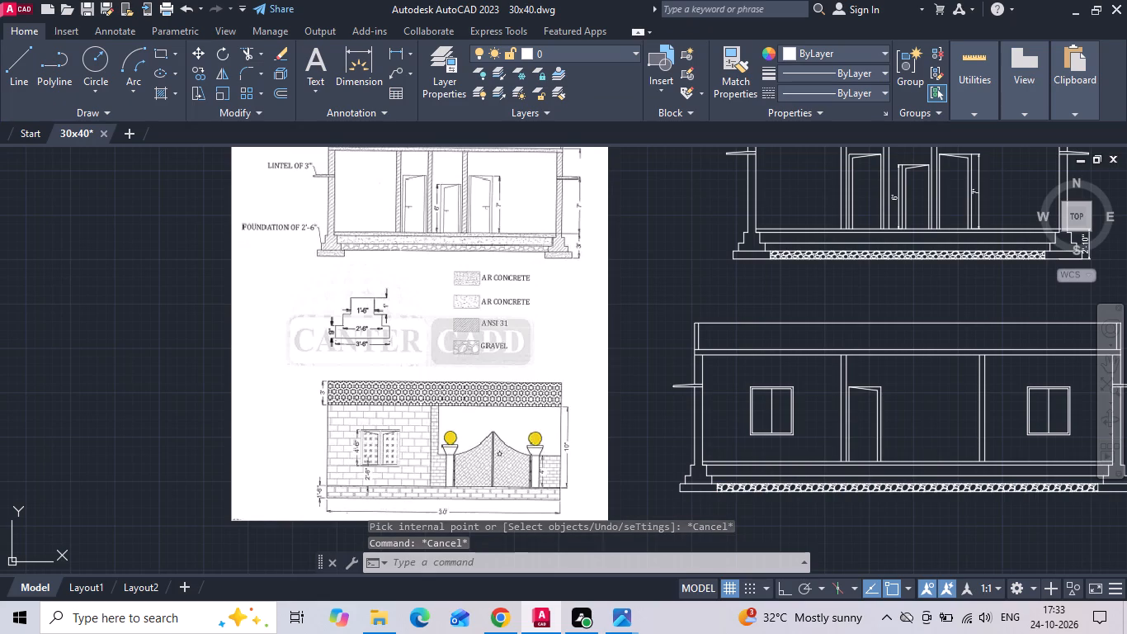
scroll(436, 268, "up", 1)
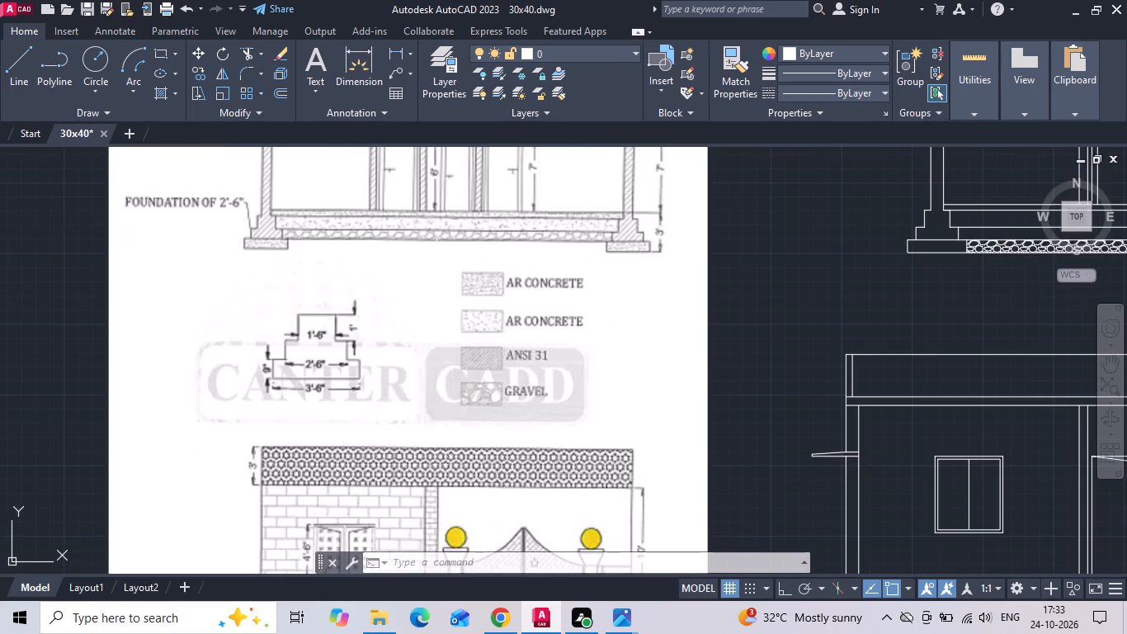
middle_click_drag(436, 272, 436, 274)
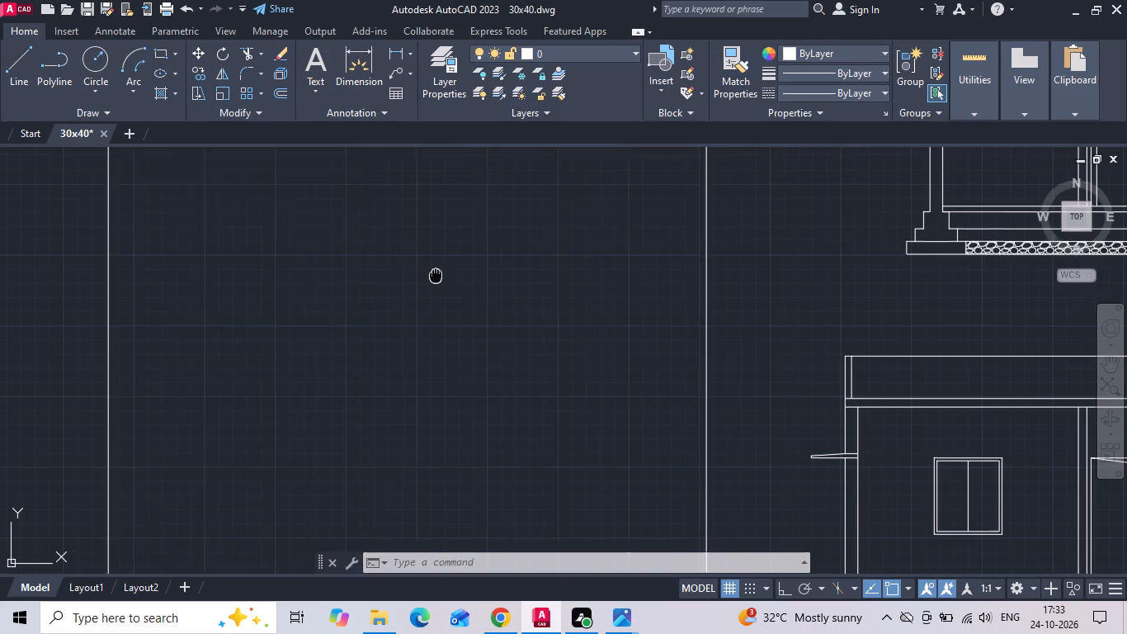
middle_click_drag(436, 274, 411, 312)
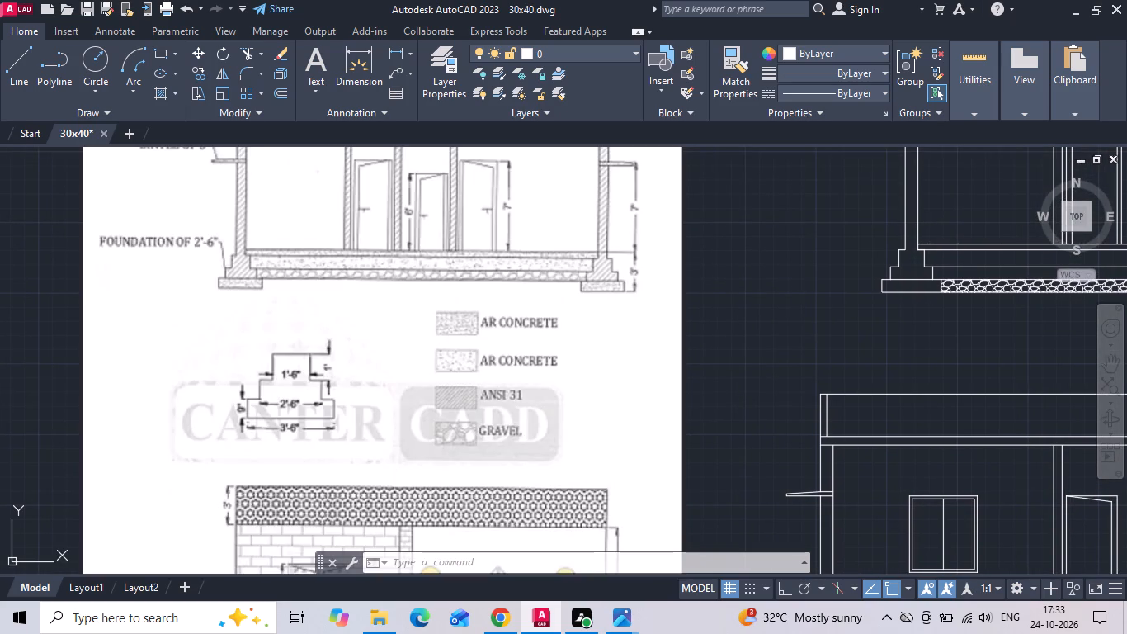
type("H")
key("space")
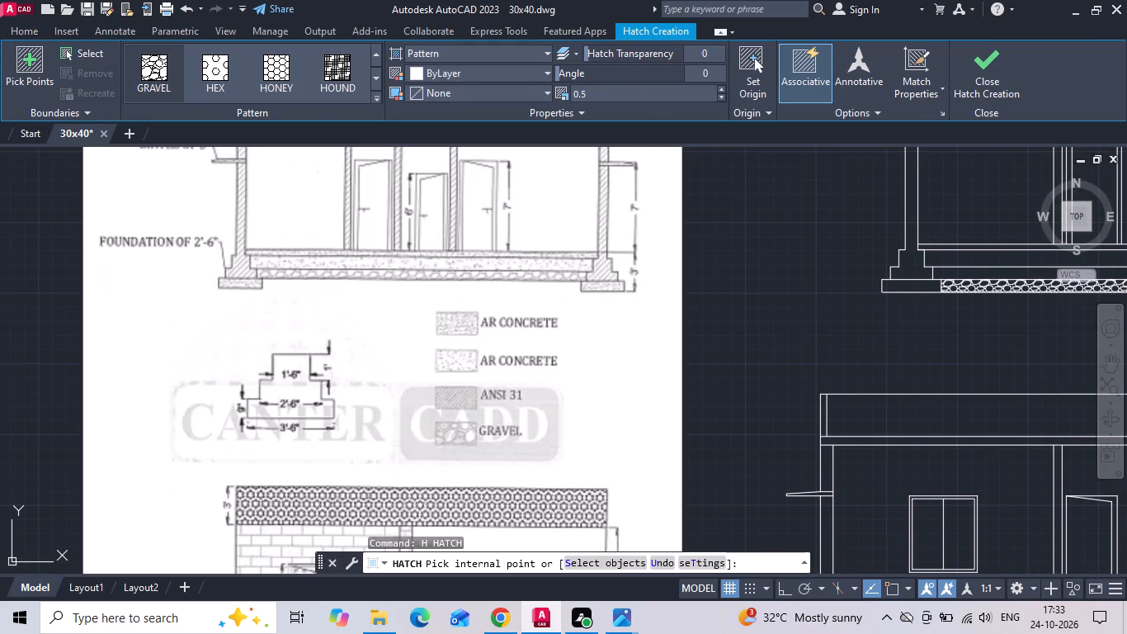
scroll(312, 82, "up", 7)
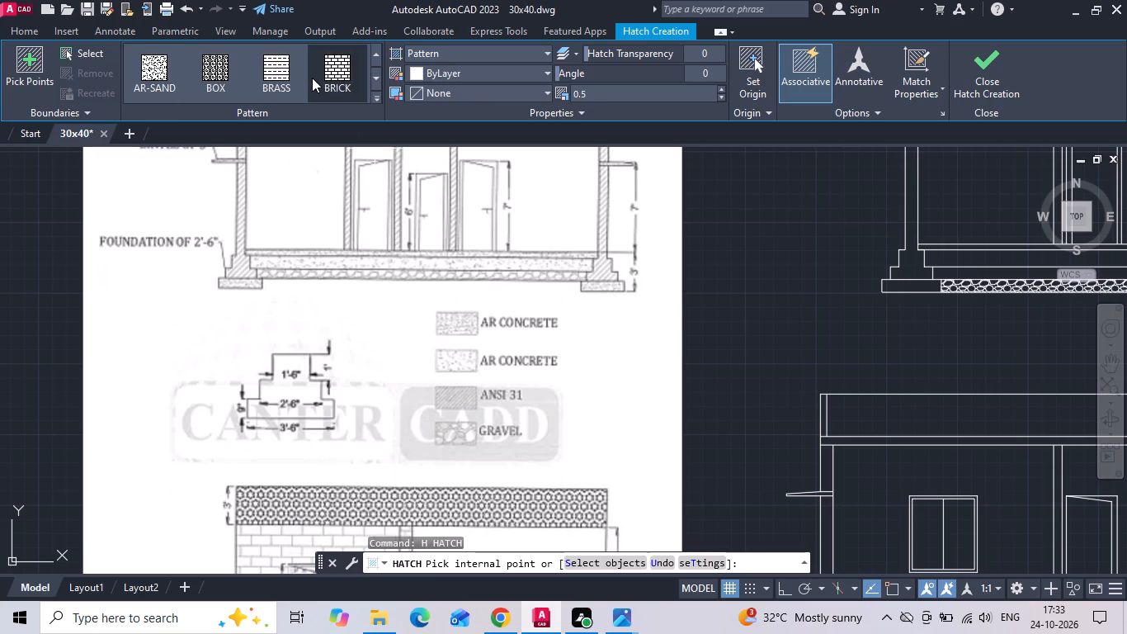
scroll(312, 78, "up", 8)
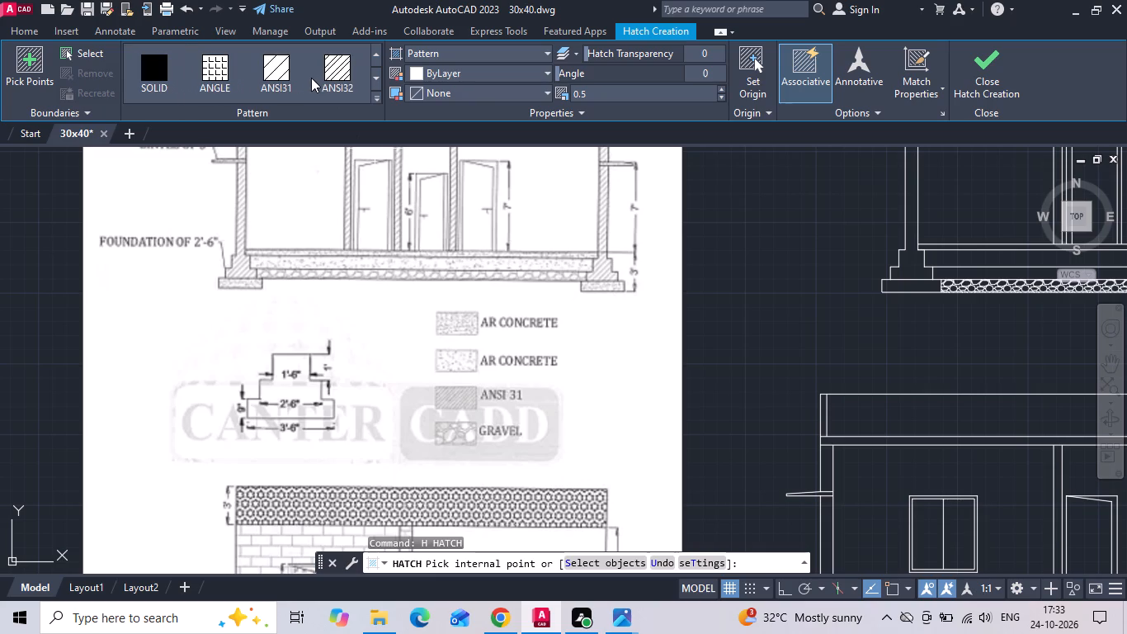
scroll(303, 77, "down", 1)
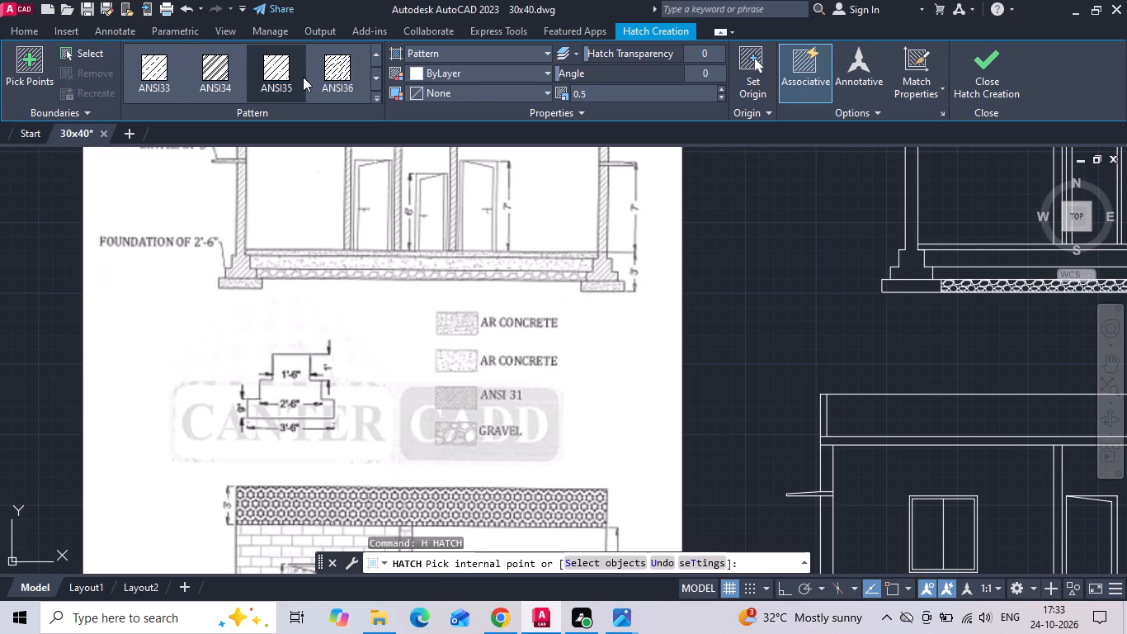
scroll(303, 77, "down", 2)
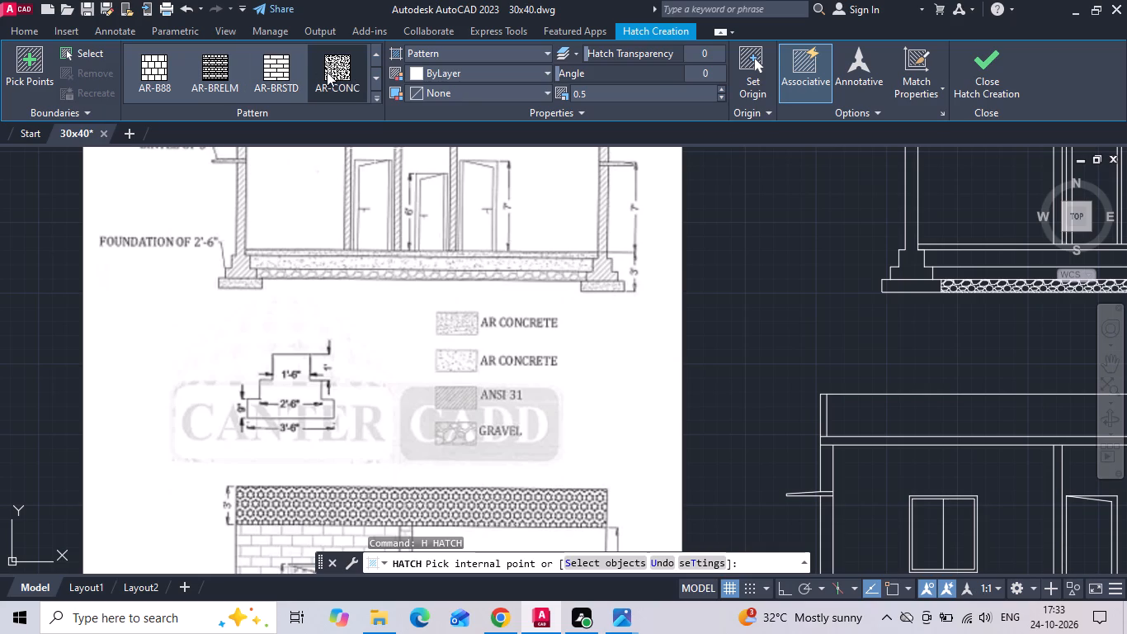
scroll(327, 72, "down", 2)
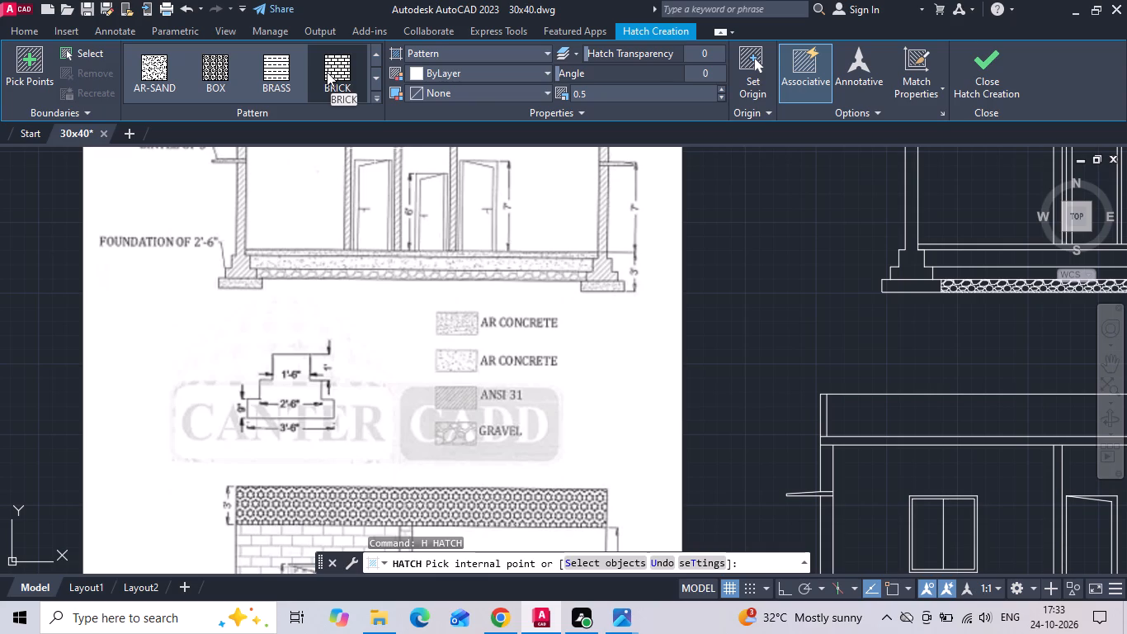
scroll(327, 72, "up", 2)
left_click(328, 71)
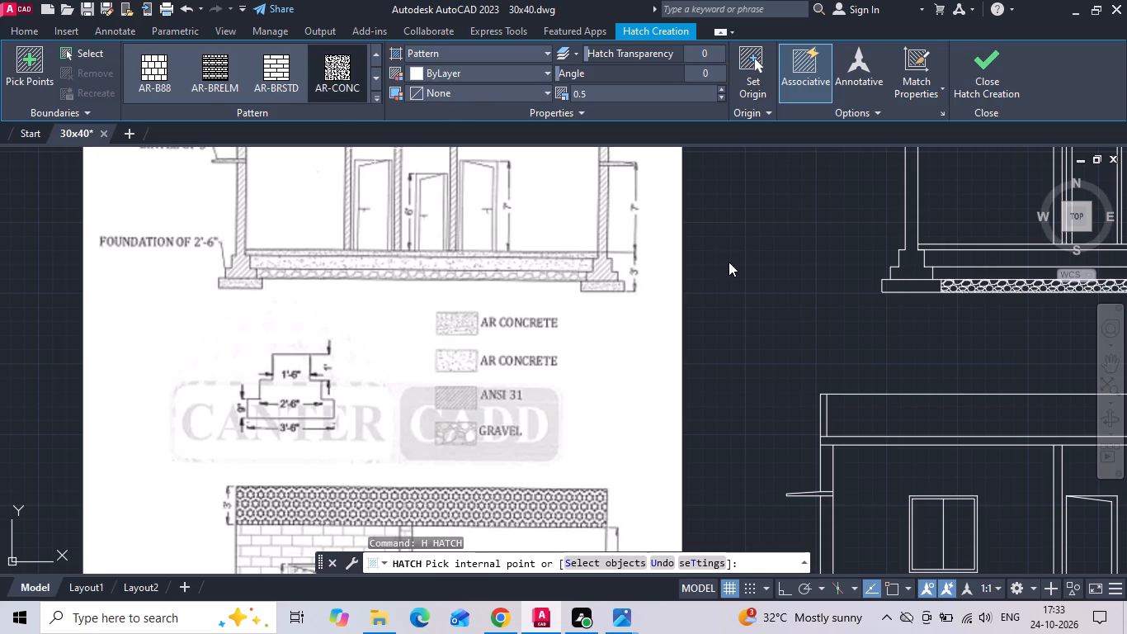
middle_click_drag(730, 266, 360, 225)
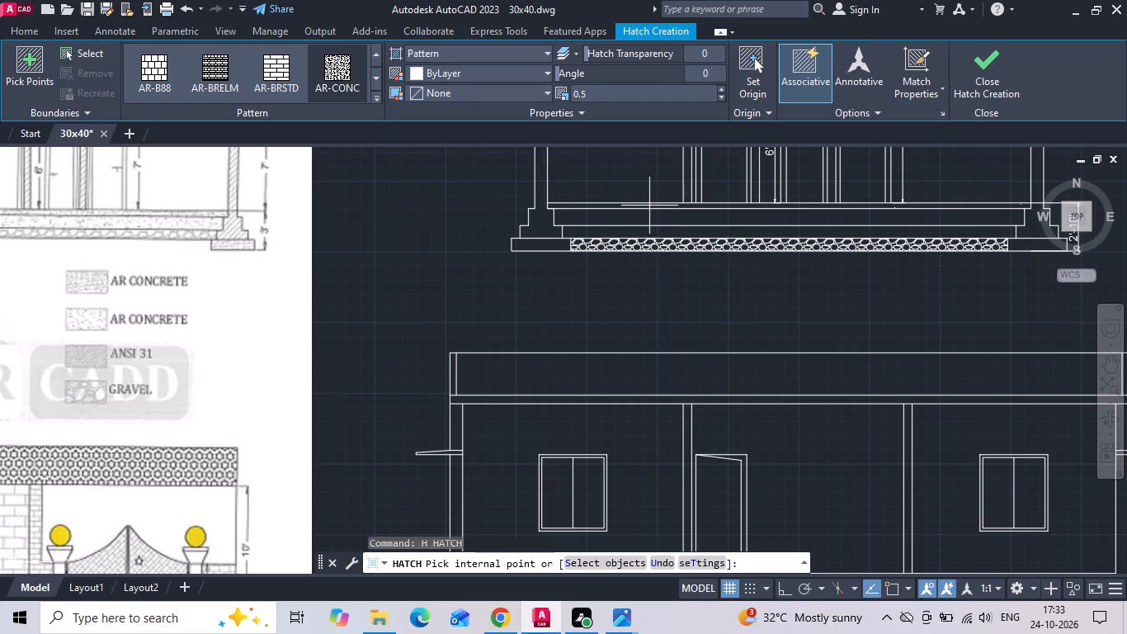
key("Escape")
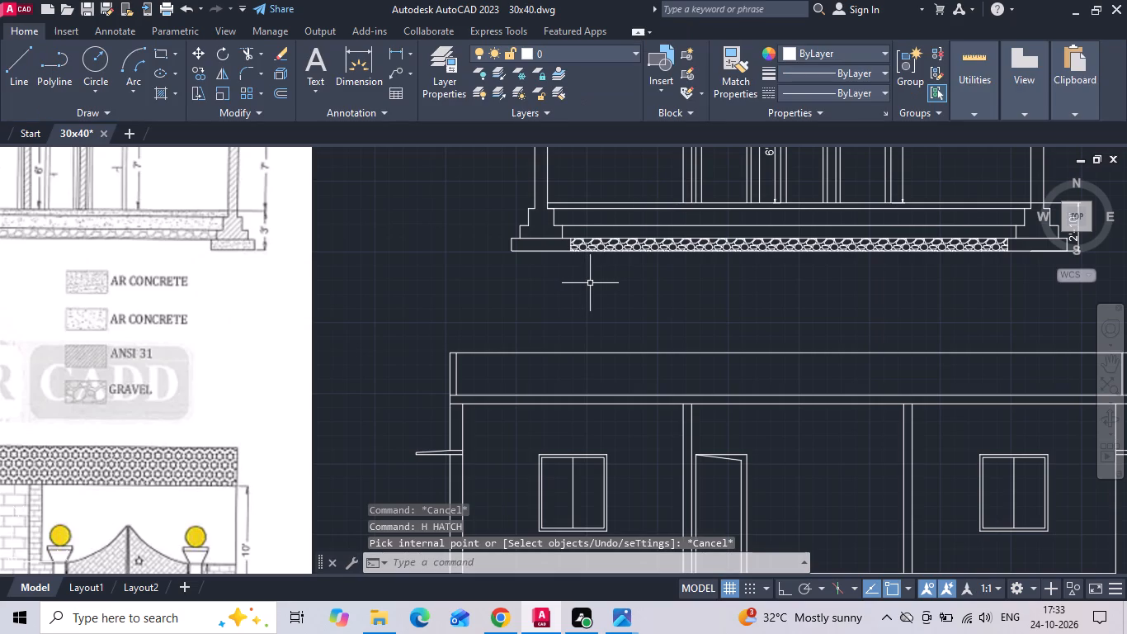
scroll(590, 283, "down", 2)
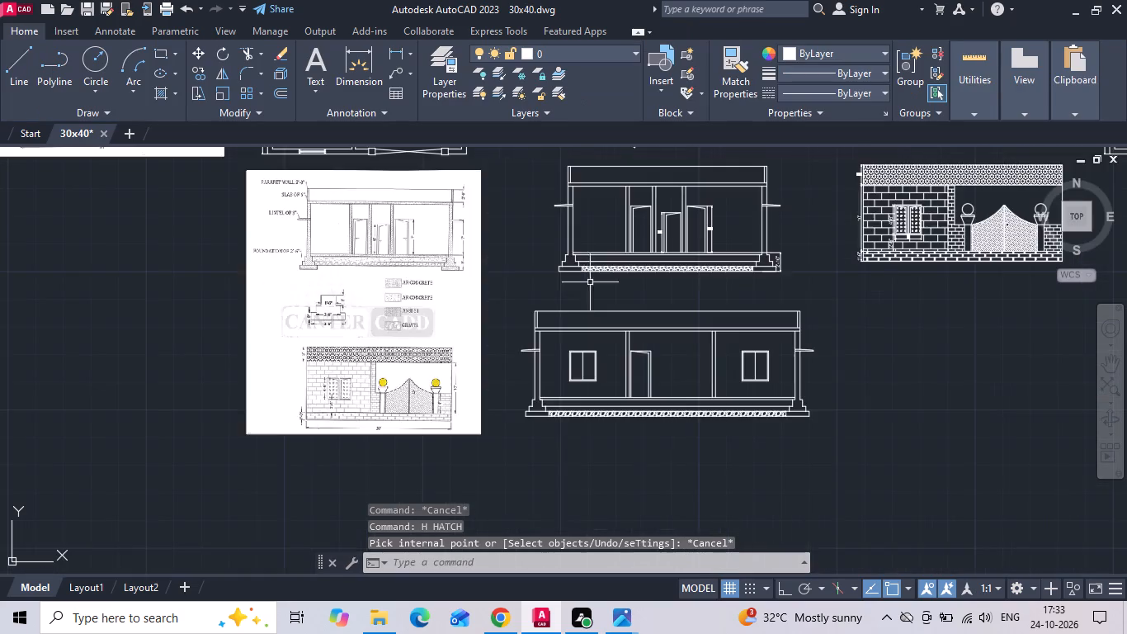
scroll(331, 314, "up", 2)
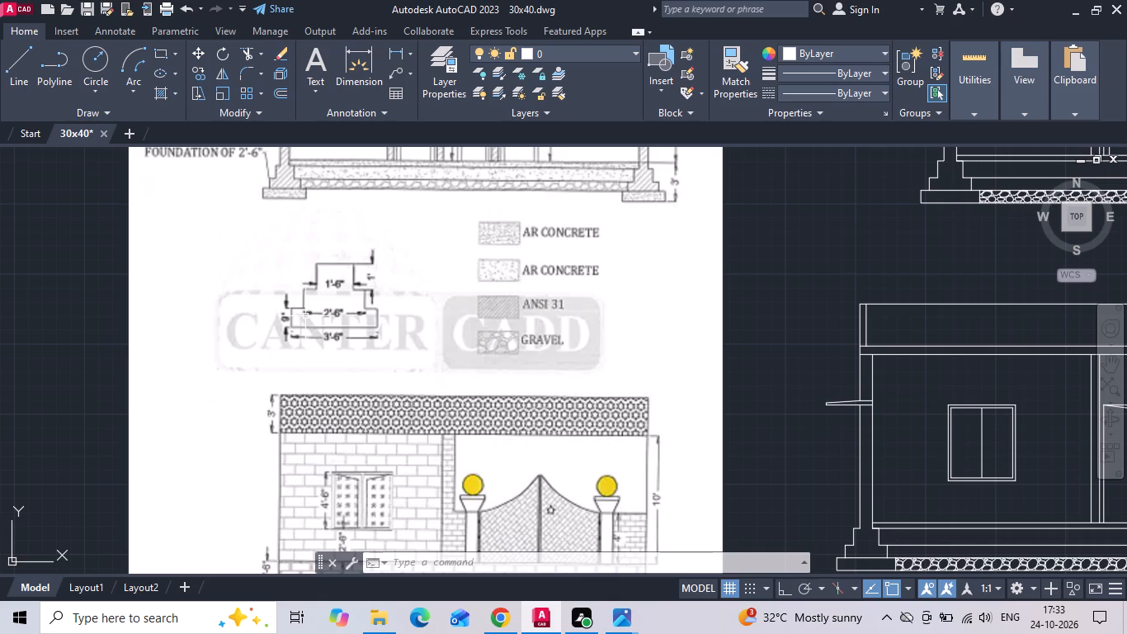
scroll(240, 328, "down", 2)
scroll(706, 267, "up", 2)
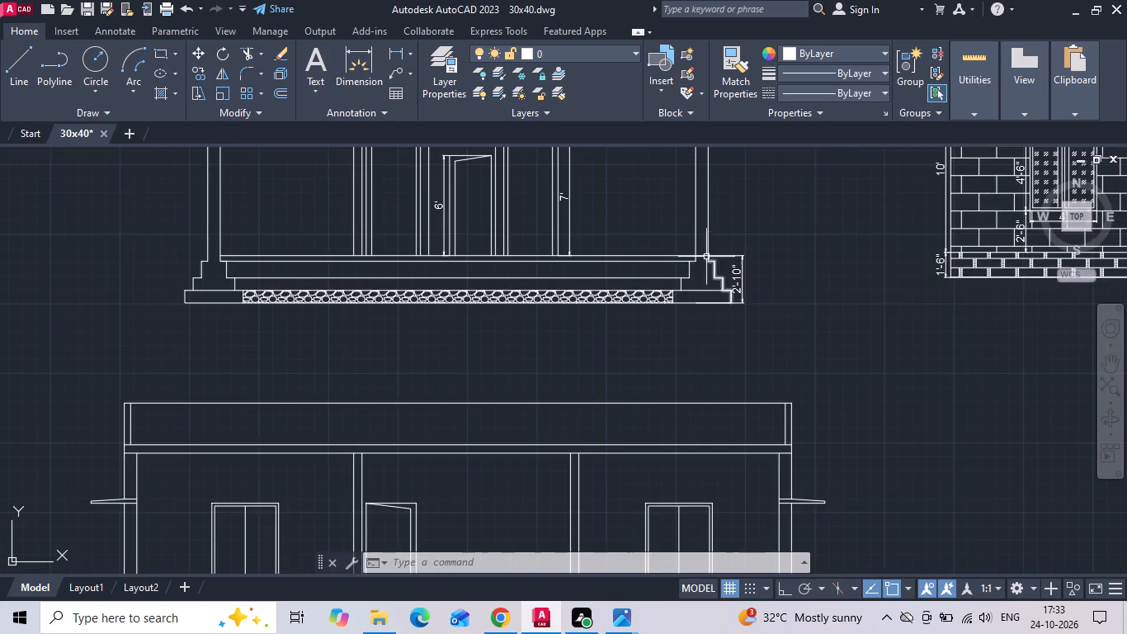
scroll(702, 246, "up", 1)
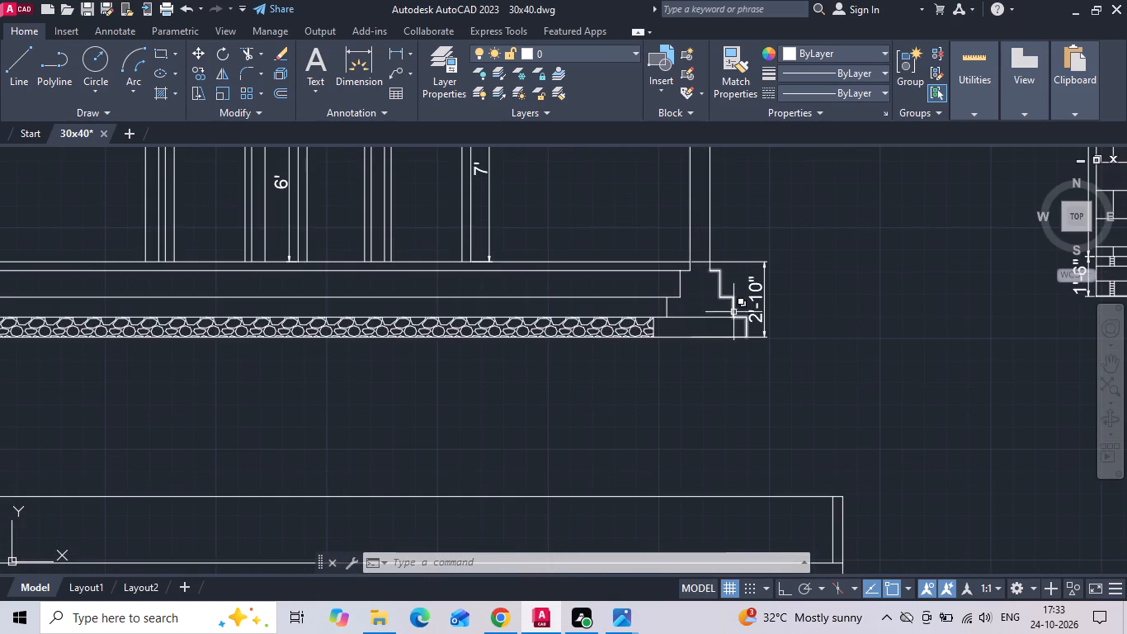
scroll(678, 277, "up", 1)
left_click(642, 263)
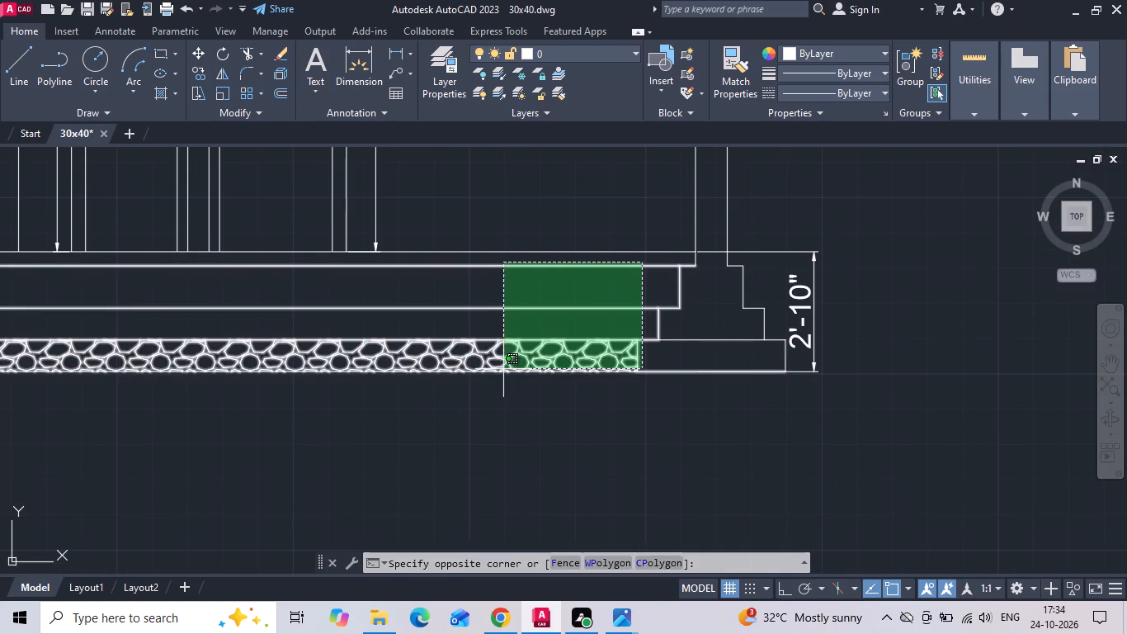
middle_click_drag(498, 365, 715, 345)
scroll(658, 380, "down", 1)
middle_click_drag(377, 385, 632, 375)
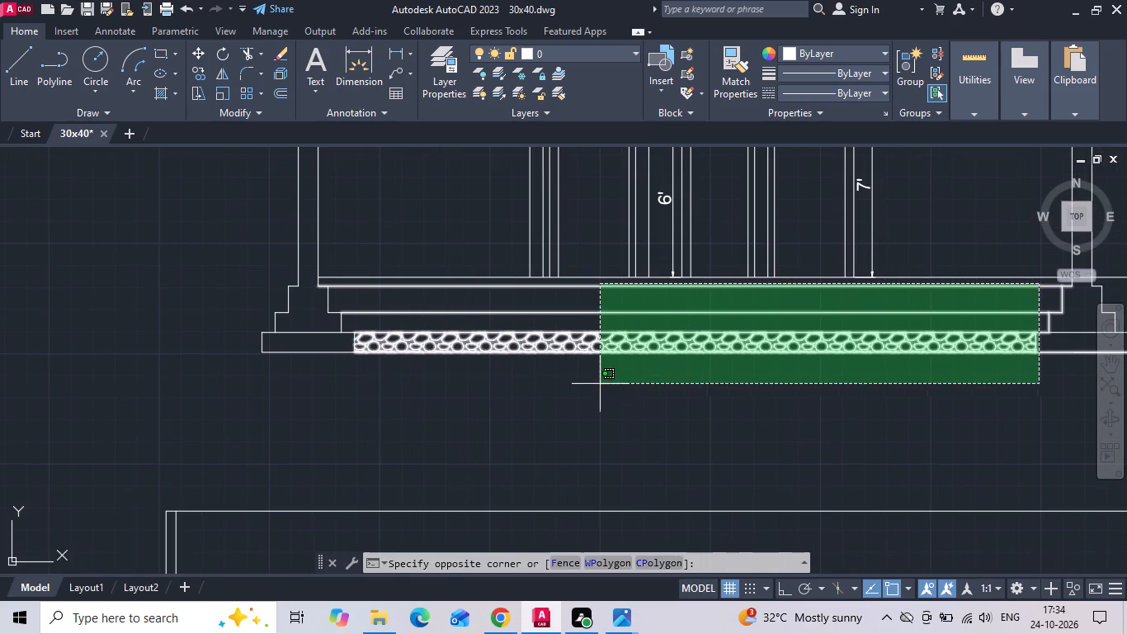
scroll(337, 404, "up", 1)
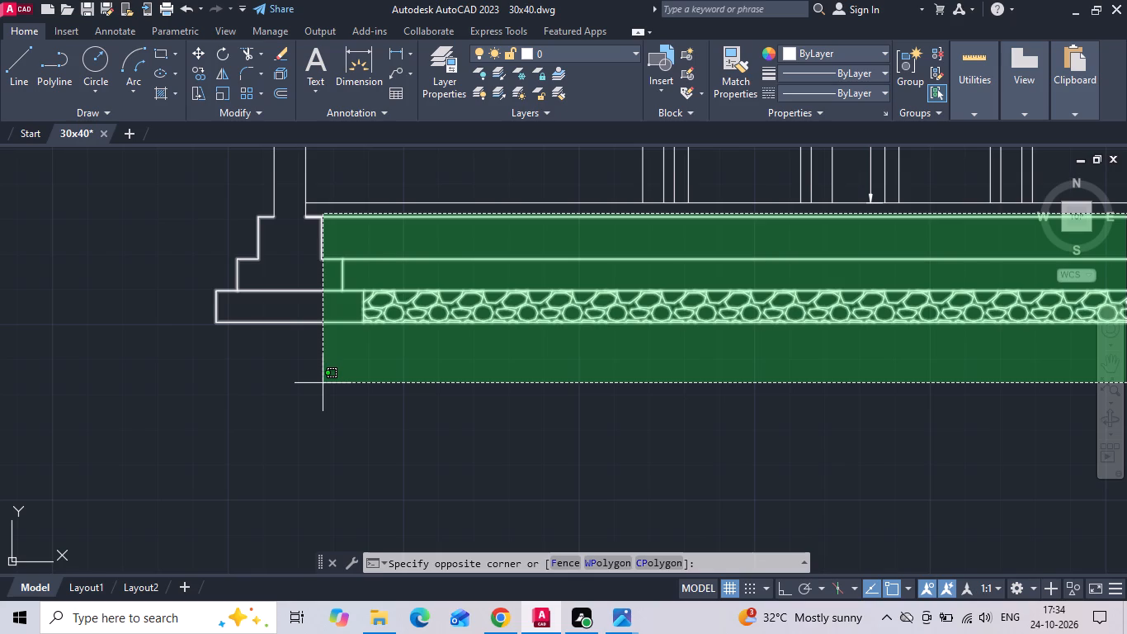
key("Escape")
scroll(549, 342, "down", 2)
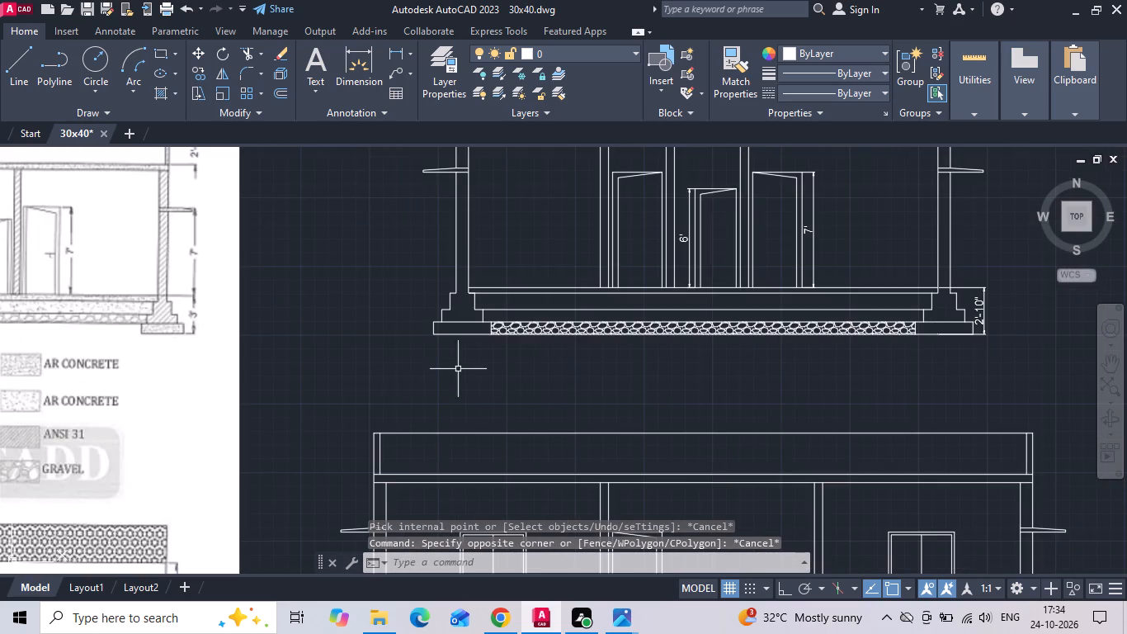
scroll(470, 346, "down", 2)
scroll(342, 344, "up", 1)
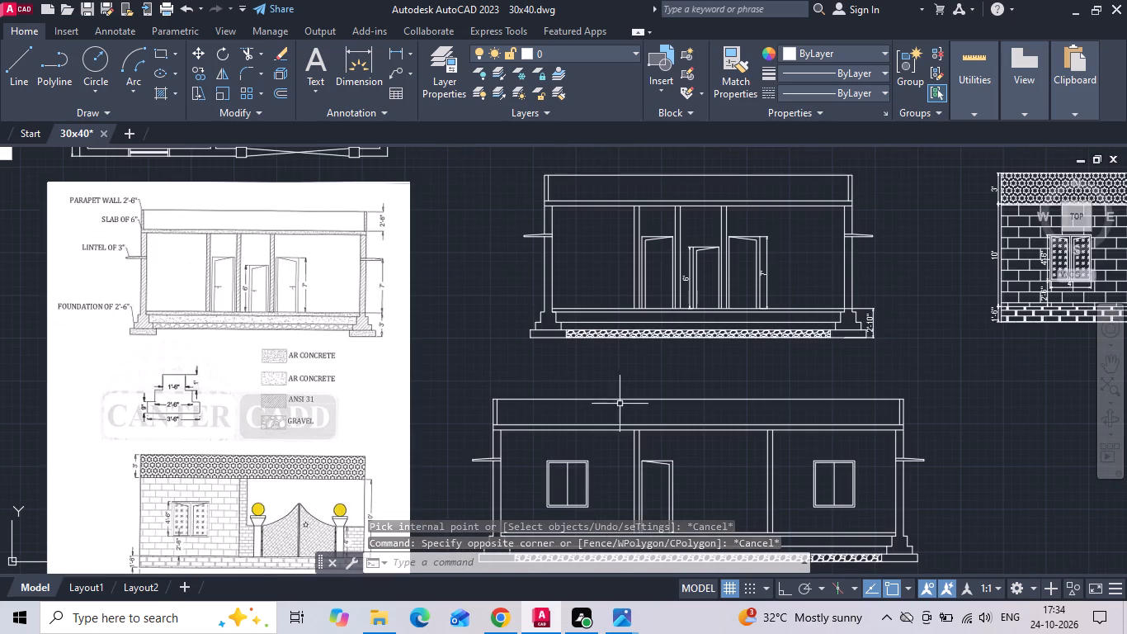
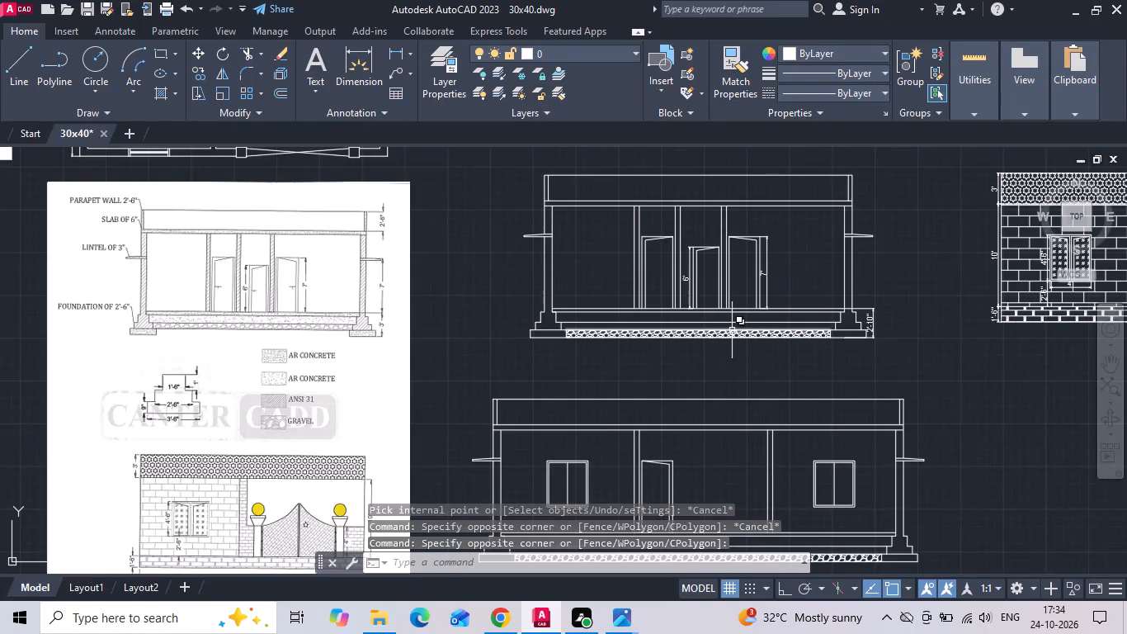
Measure the heights of the upper and middle steps of the footing detail in the reference image using linear dimensions.
scroll(150, 395, "up", 2)
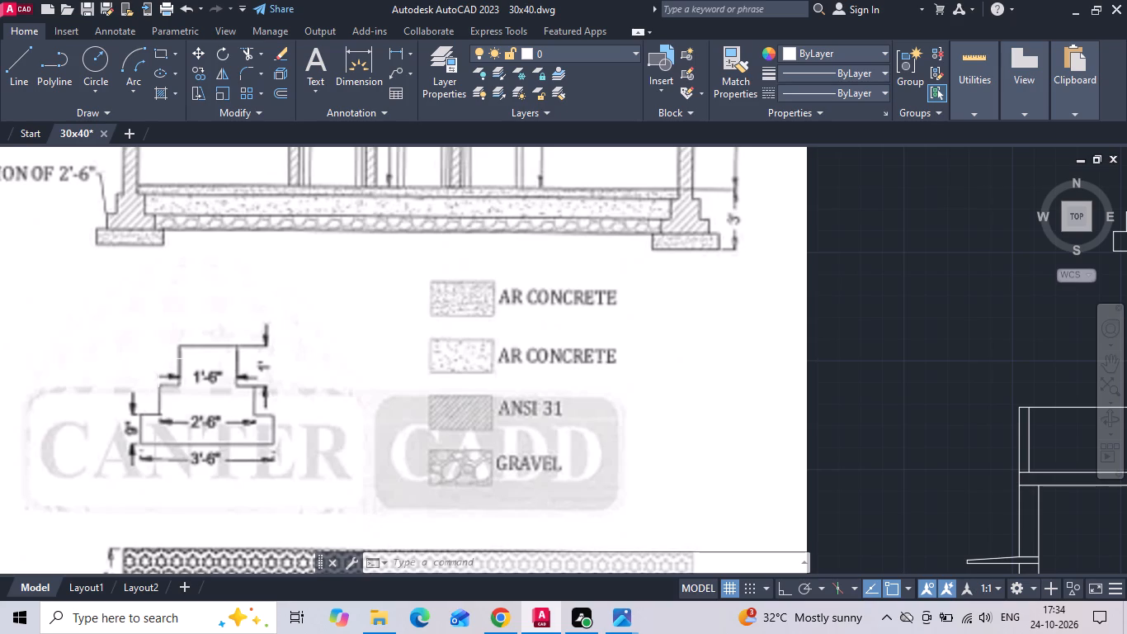
left_click(395, 56)
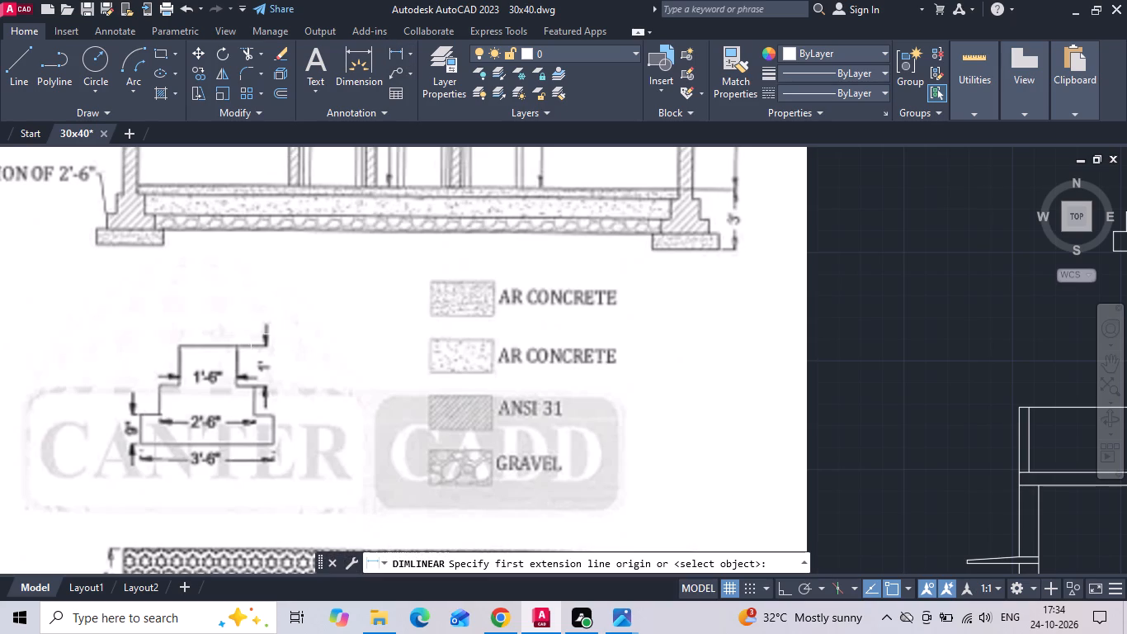
scroll(229, 355, "up", 1)
left_click(241, 339)
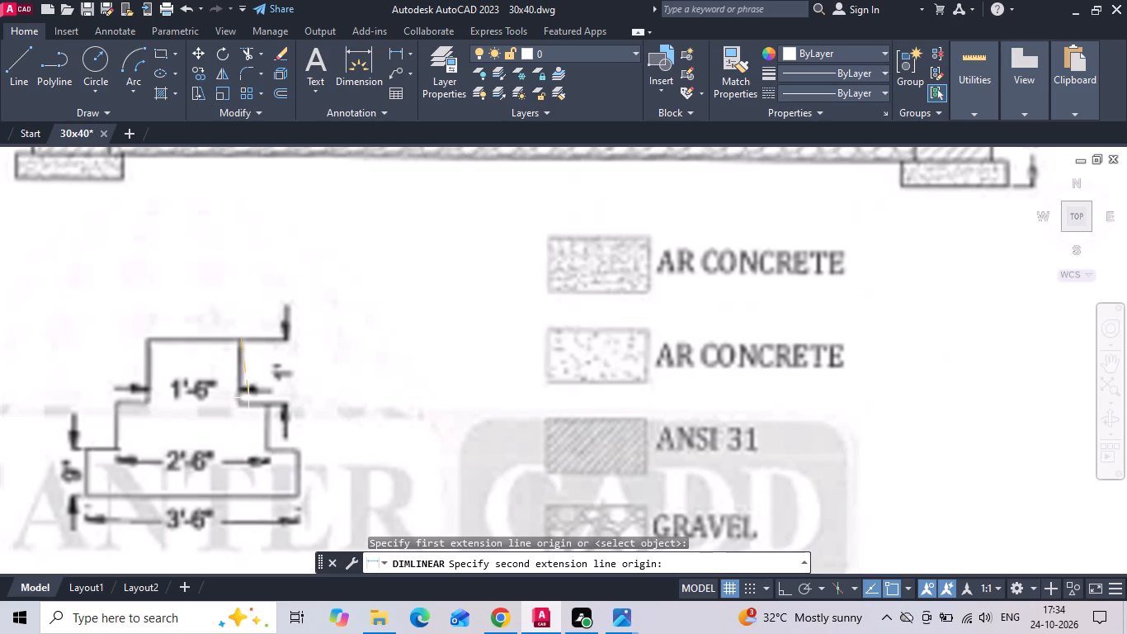
key("F8")
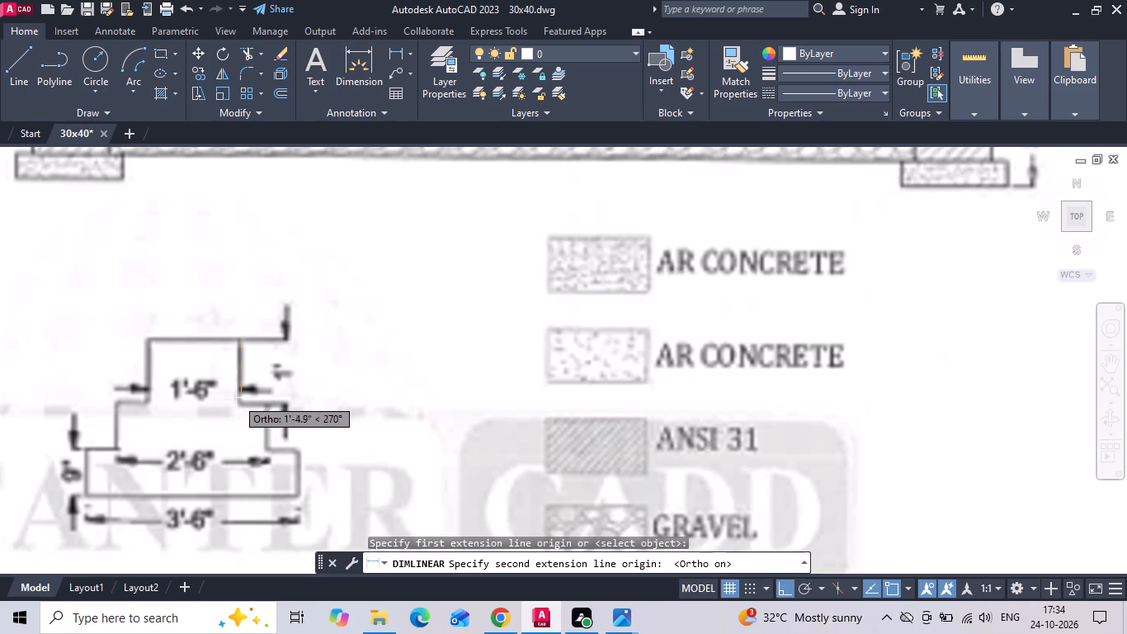
left_click(236, 398)
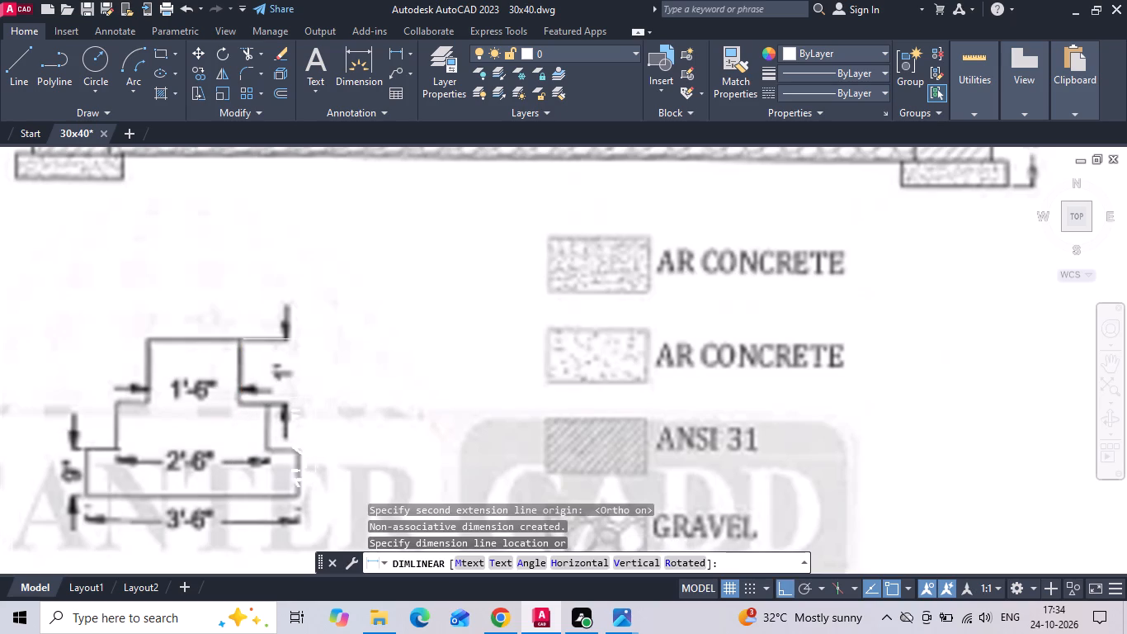
key("Escape")
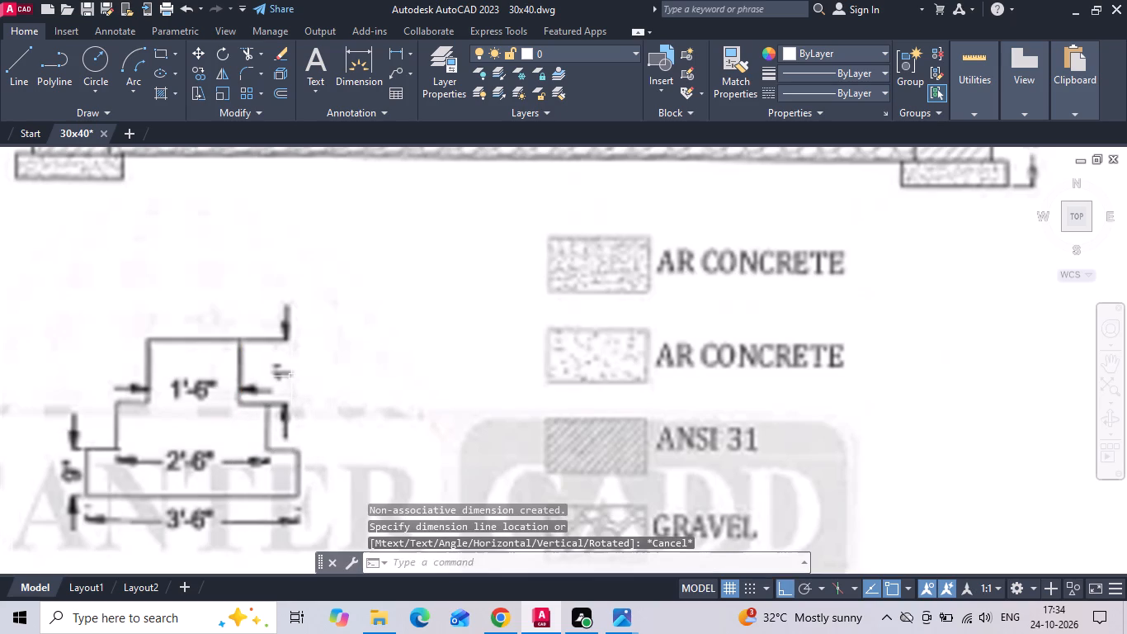
type("DLI")
key("space")
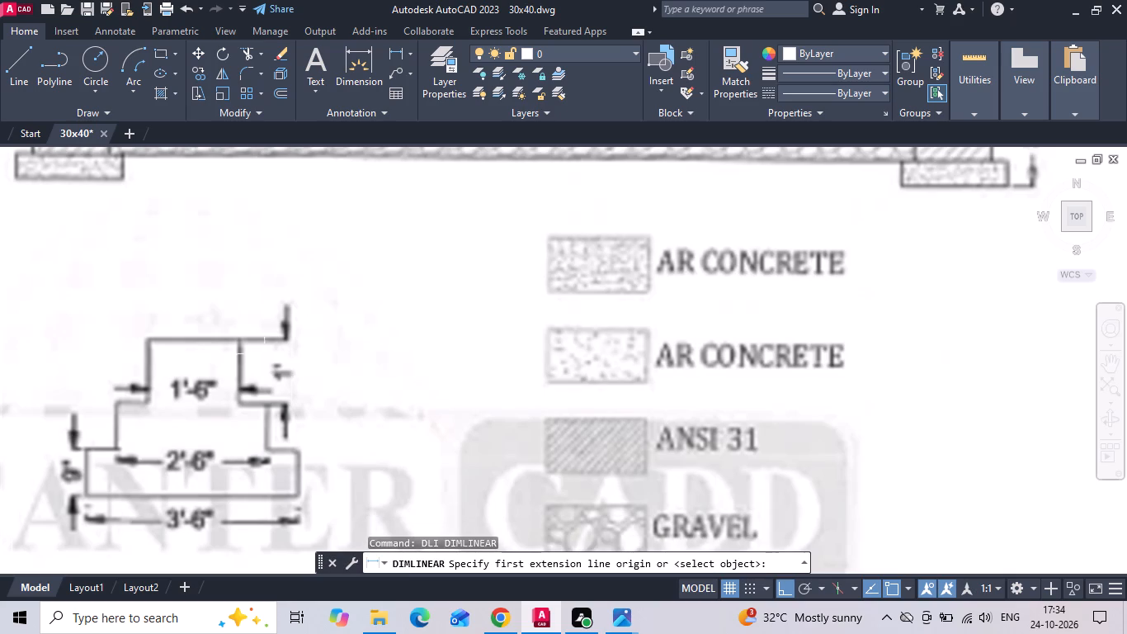
left_click(238, 341)
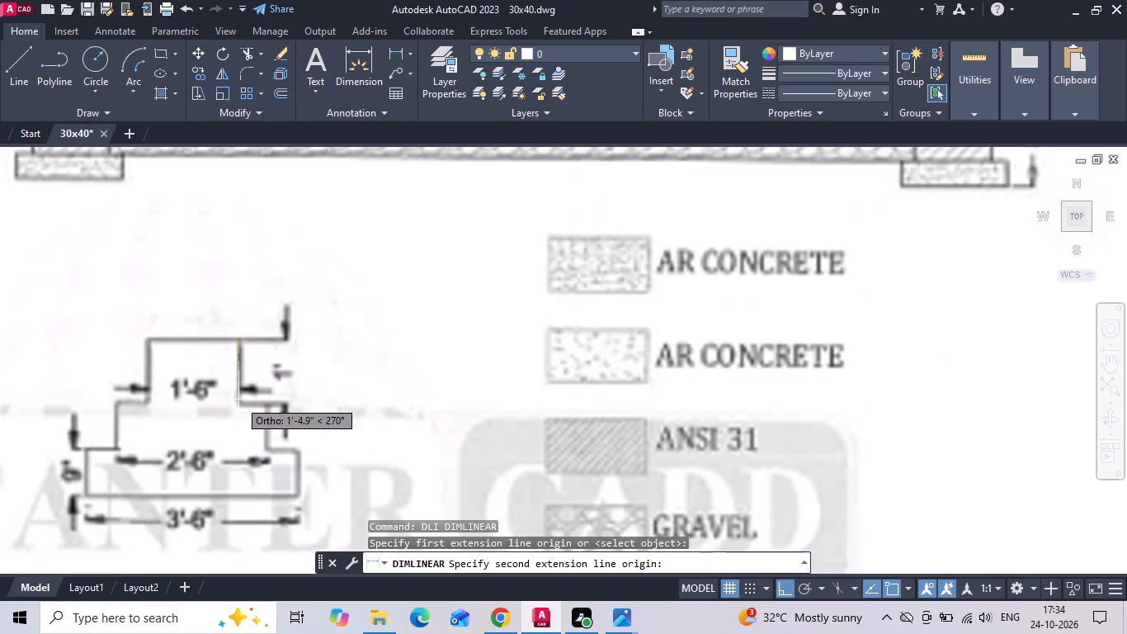
key("space")
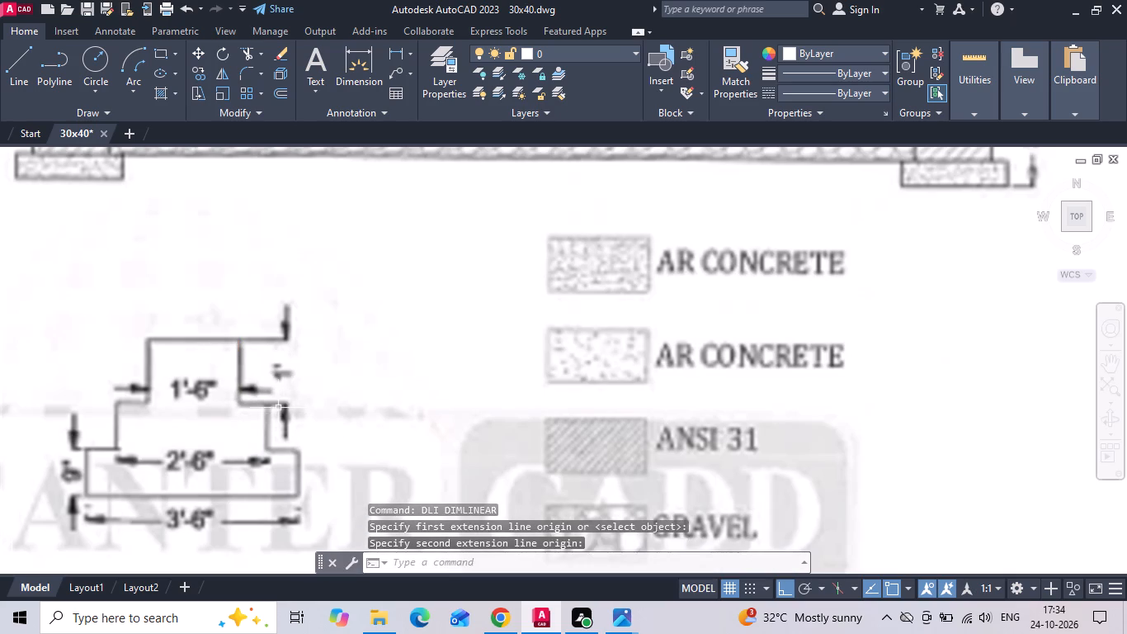
key("space")
left_click(266, 405)
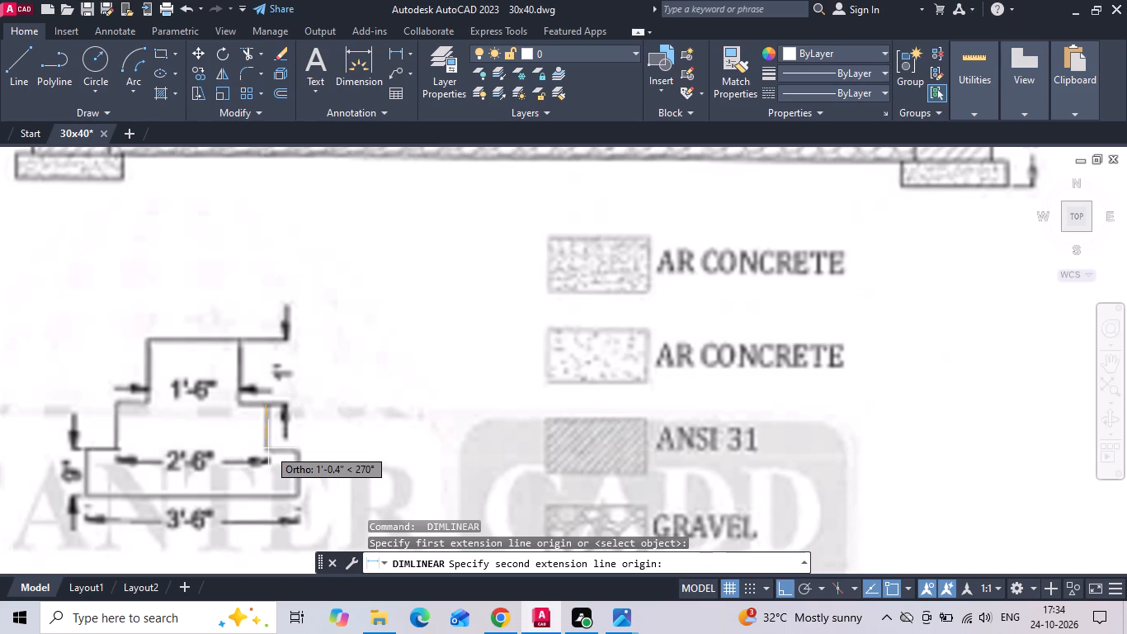
key("Escape")
scroll(262, 327, "down", 3)
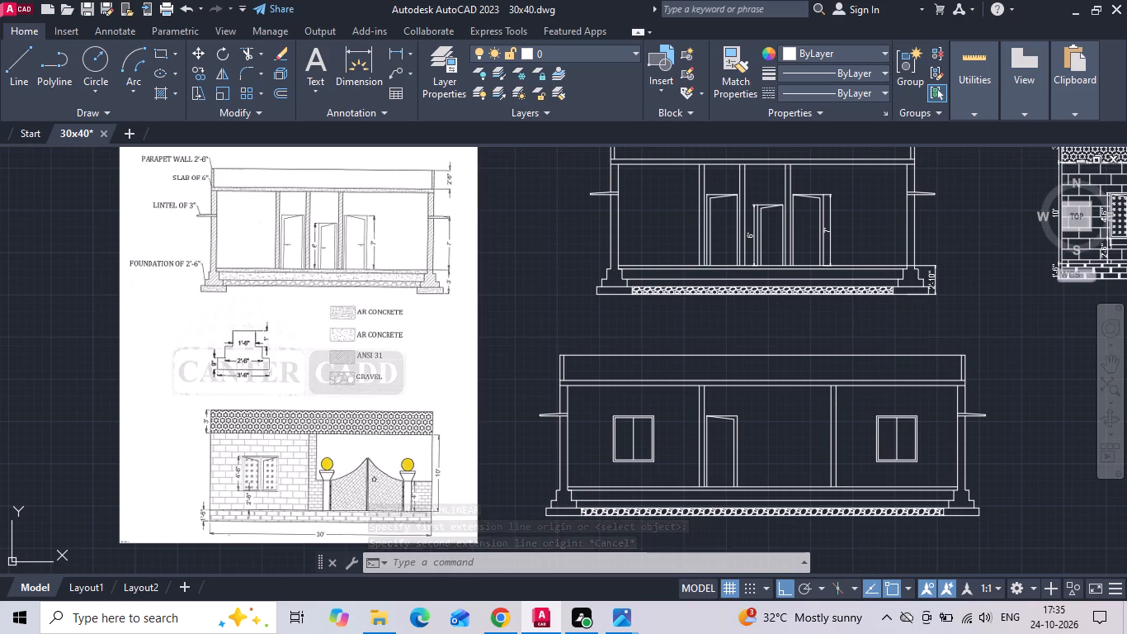
Measure the heights of the footing base and the two steps above it in the three-door section.
scroll(347, 268, "up", 1)
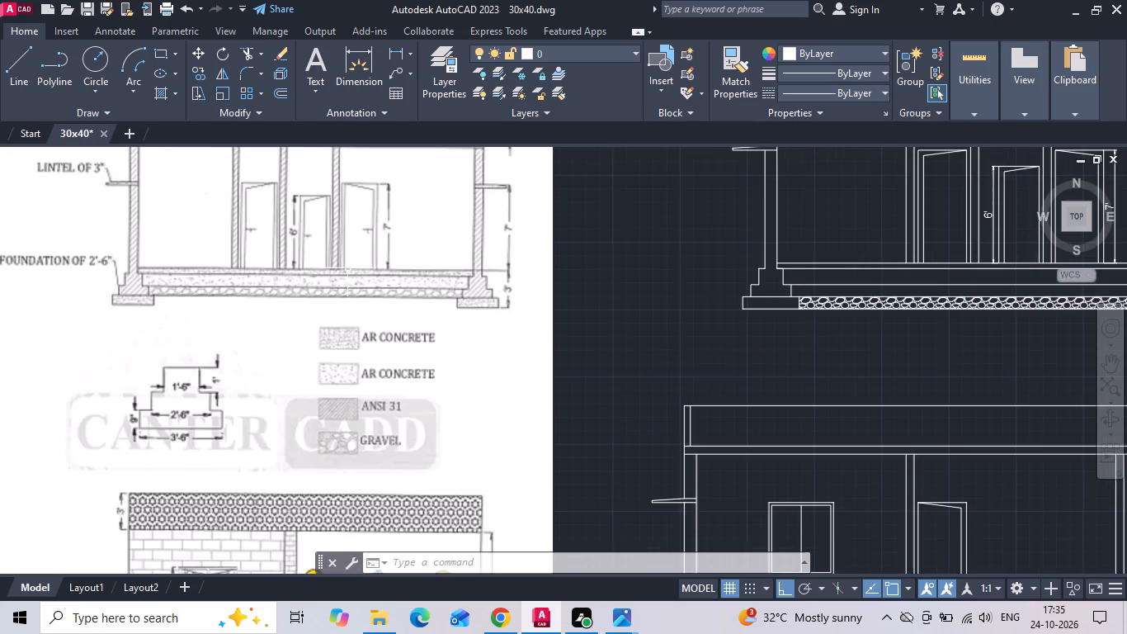
scroll(347, 268, "up", 1)
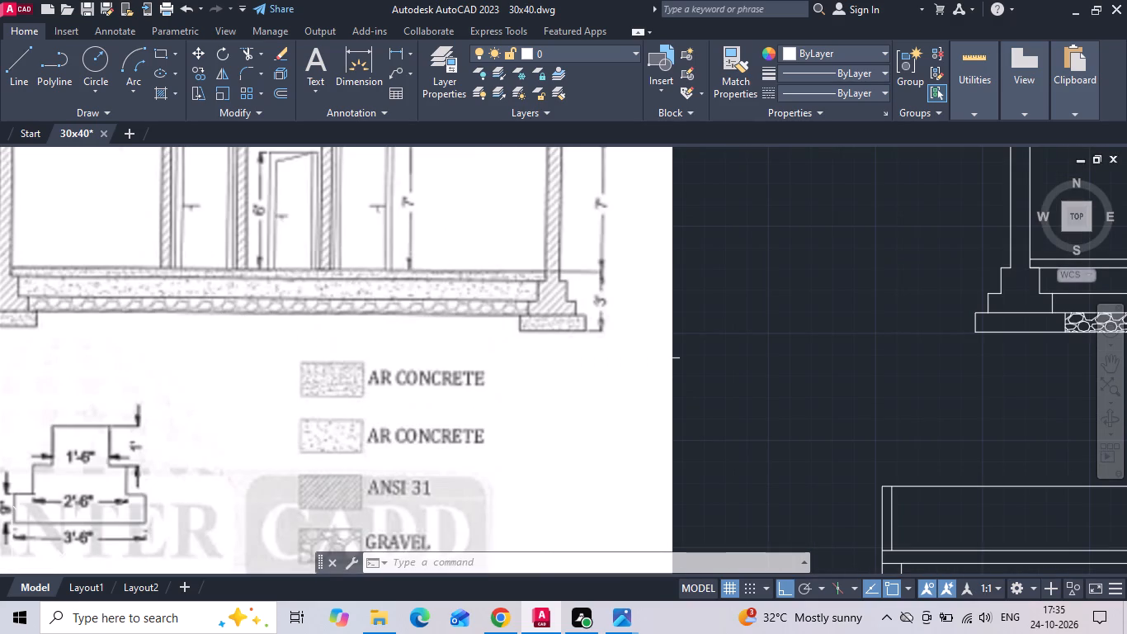
middle_click_drag(653, 358, 455, 402)
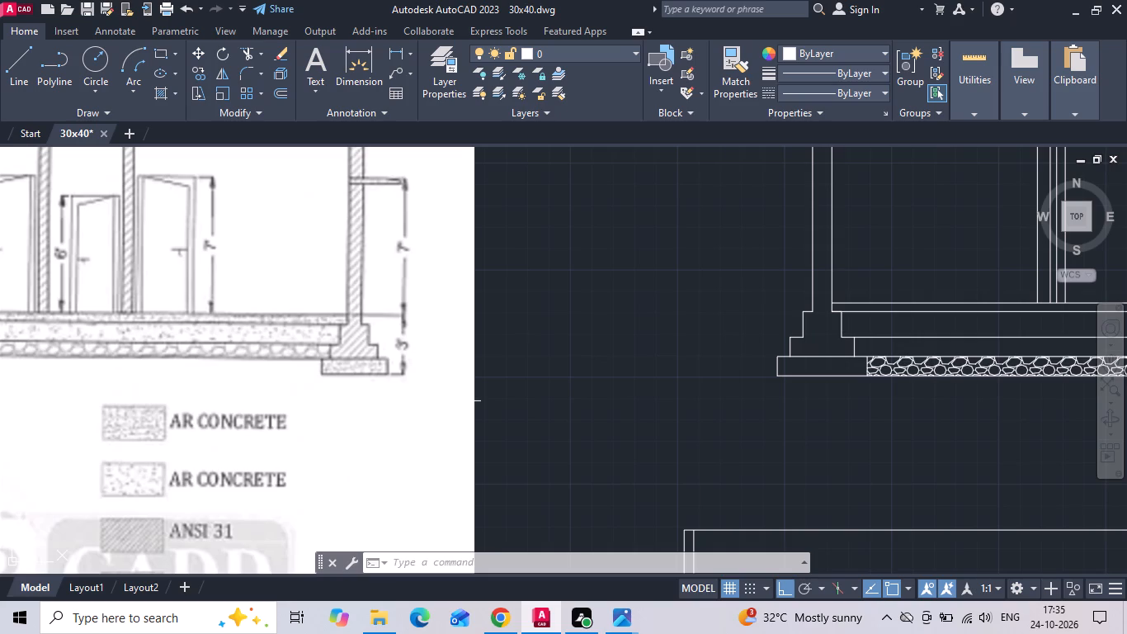
middle_click_drag(616, 405, 553, 398)
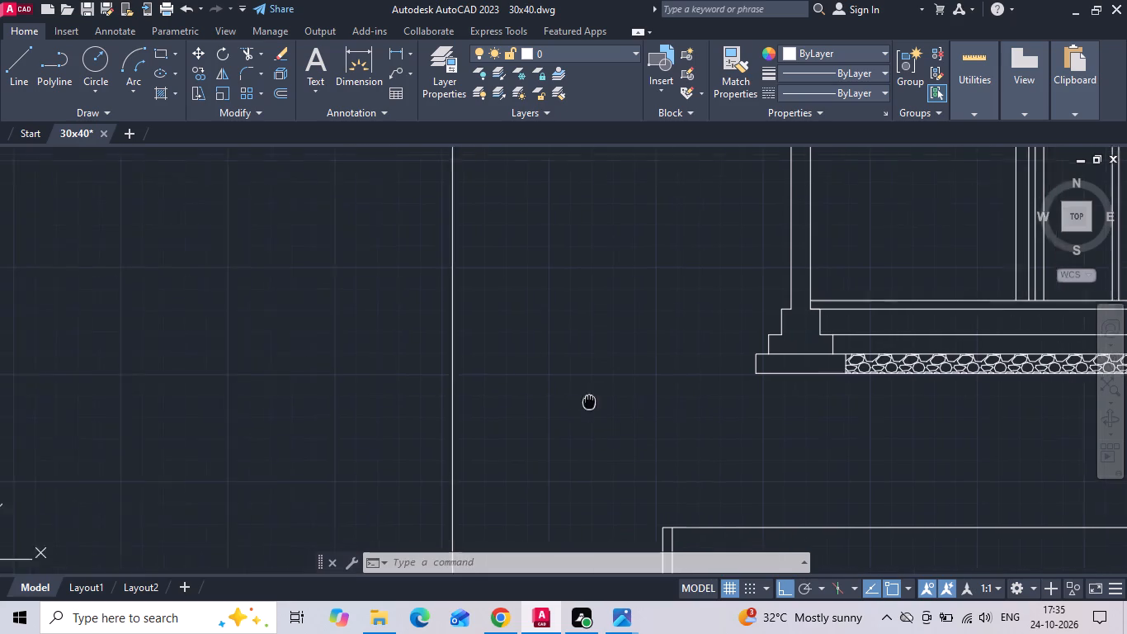
middle_click_drag(553, 398, 403, 395)
middle_click_drag(599, 386, 385, 383)
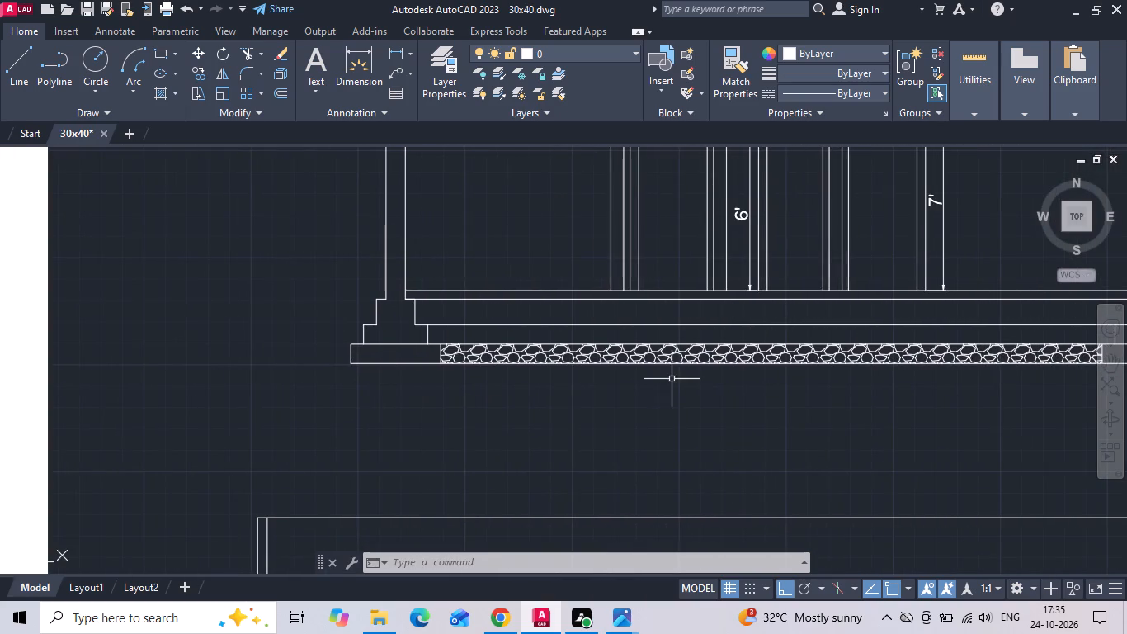
middle_click_drag(667, 381, 319, 337)
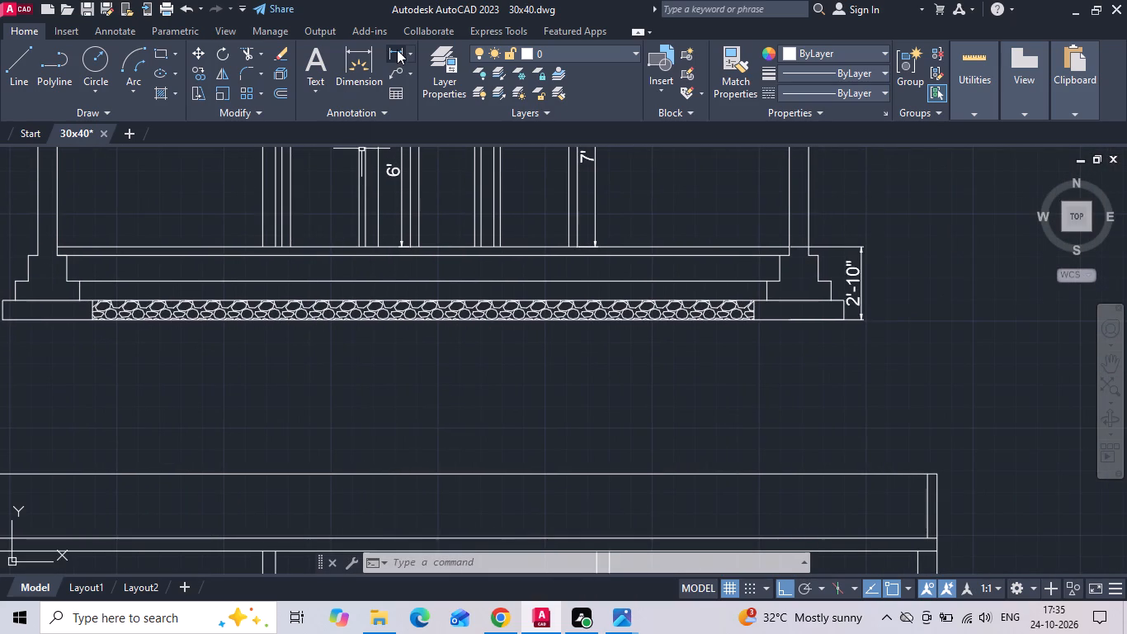
left_click(397, 50)
scroll(795, 303, "up", 2)
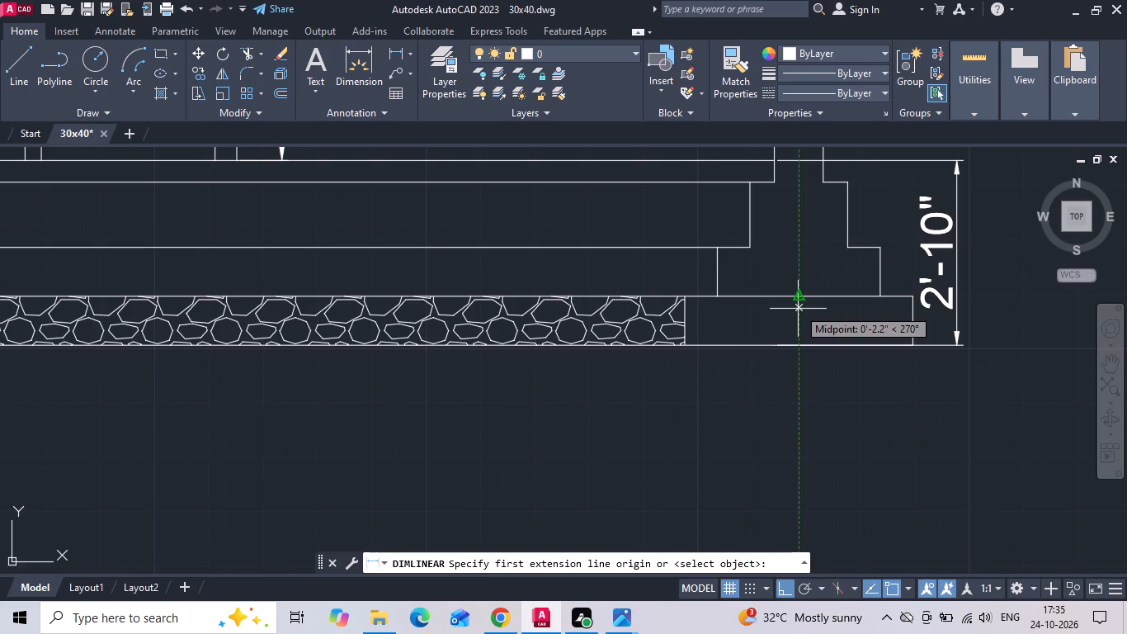
left_click(796, 301)
left_click(796, 338)
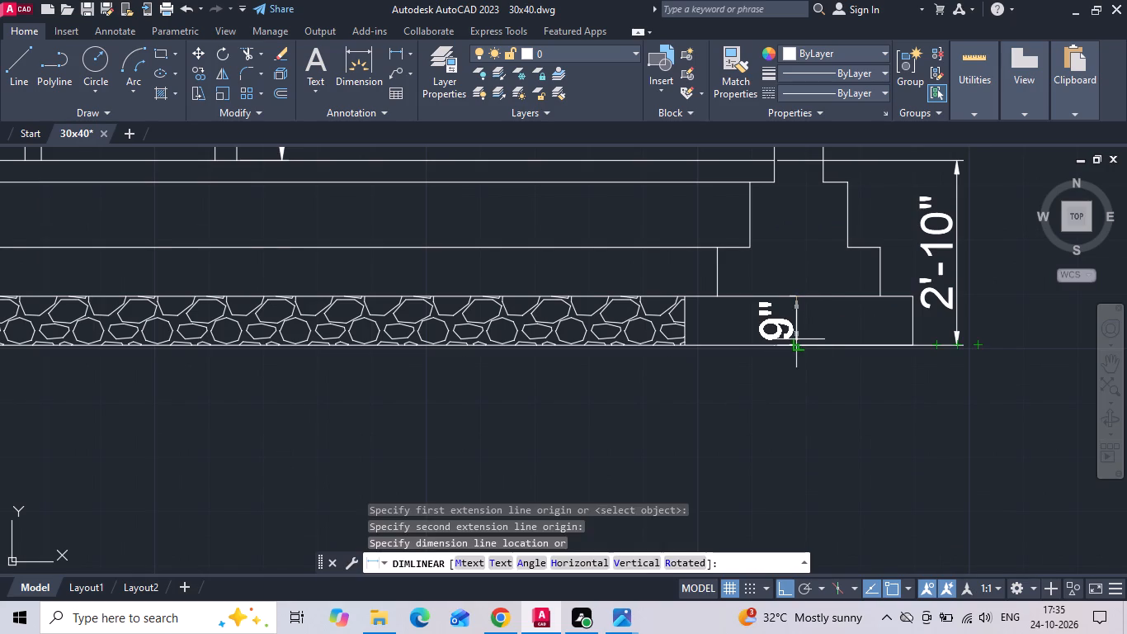
key("Escape")
key("space")
left_click(747, 296)
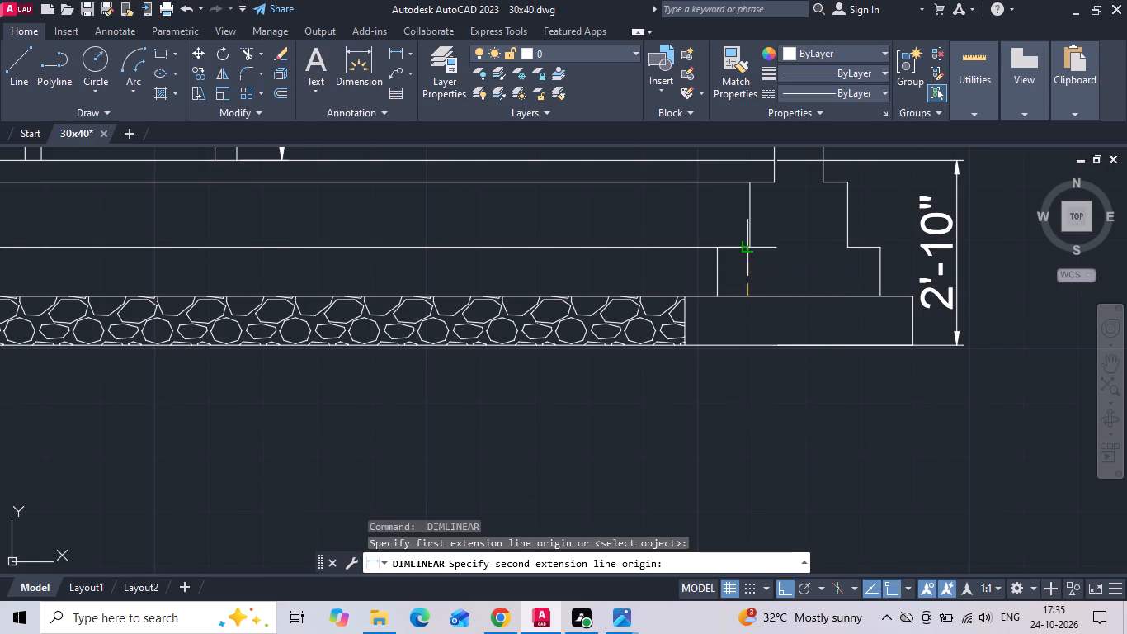
left_click(746, 250)
key("Escape")
key("space")
left_click(747, 248)
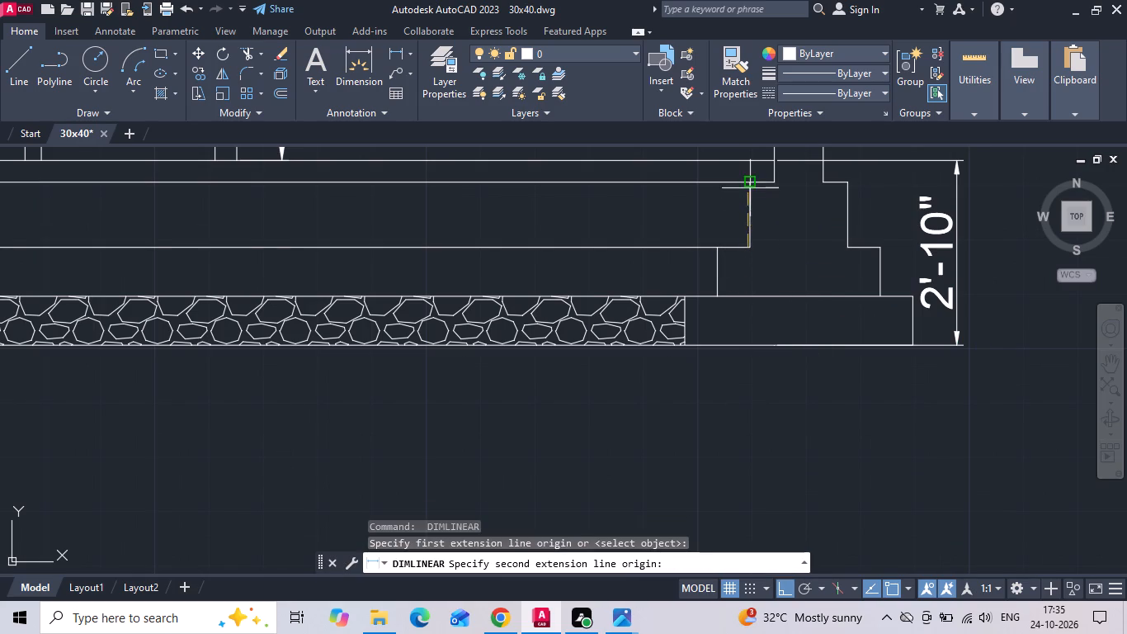
left_click(750, 186)
middle_click_drag(755, 252, 762, 300)
key("Escape")
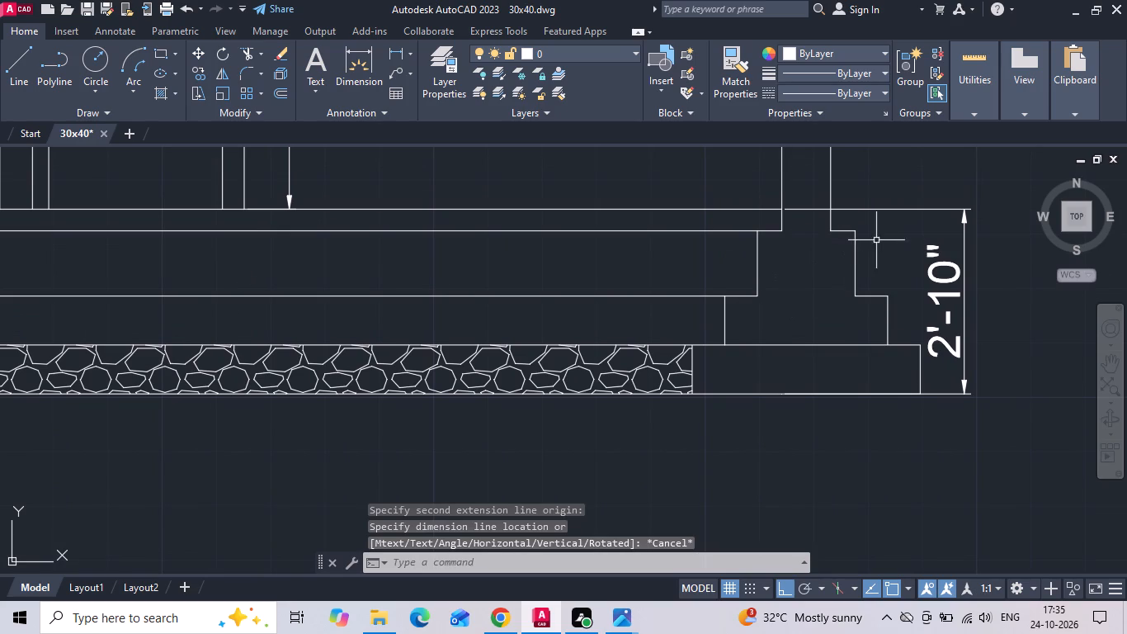
Move the stepped footings, gravel layer and lower floor lines of the three-door section down 2 inches.
left_click_drag(762, 251, 742, 315)
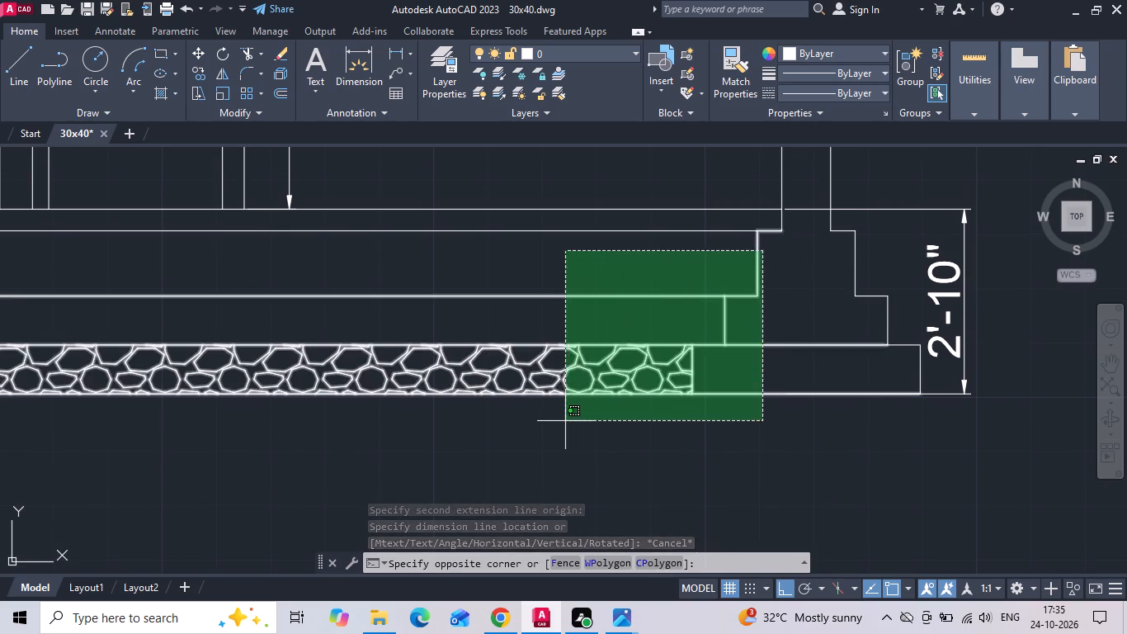
left_click(564, 422)
left_click_drag(906, 272, 900, 311)
left_click(790, 442)
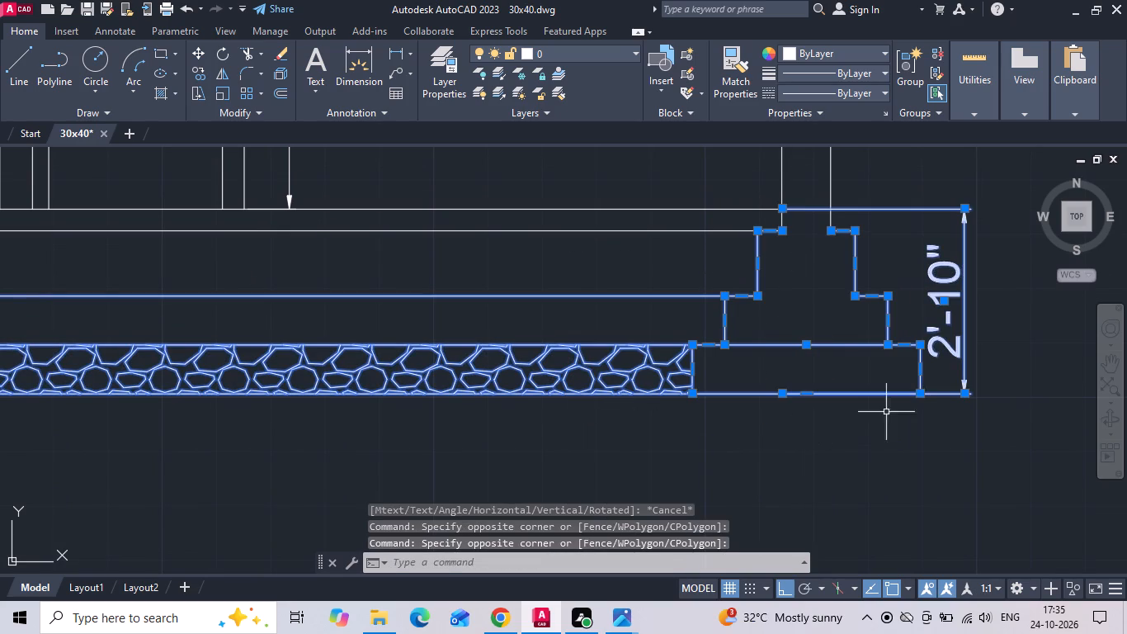
scroll(901, 405, "down", 1)
middle_click_drag(488, 390, 894, 376)
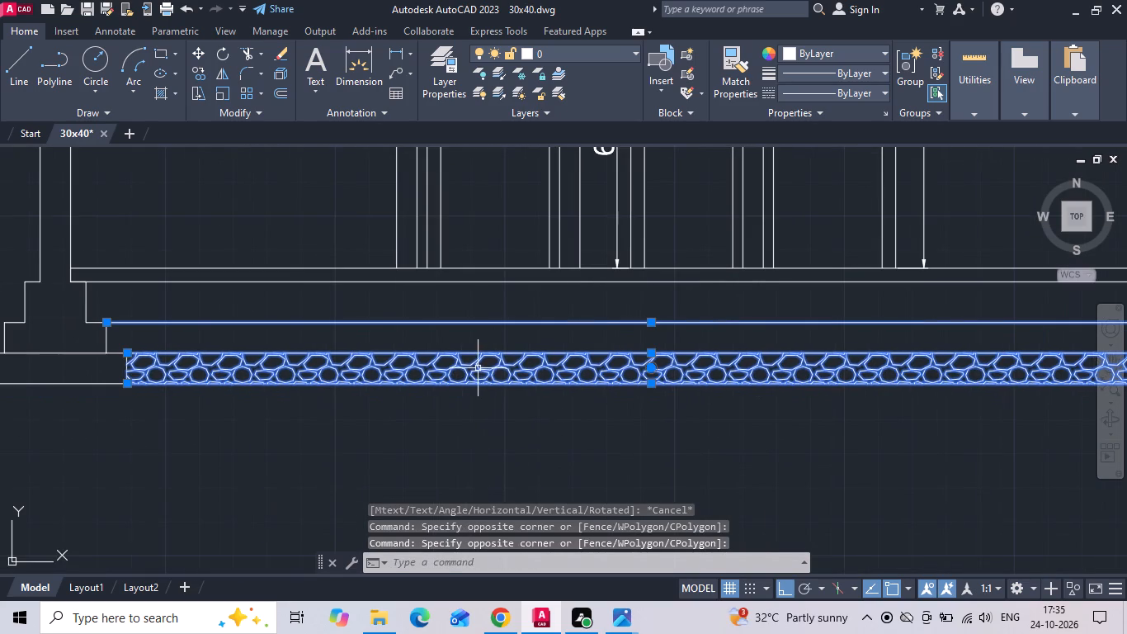
middle_click_drag(157, 328, 337, 320)
scroll(284, 303, "up", 1)
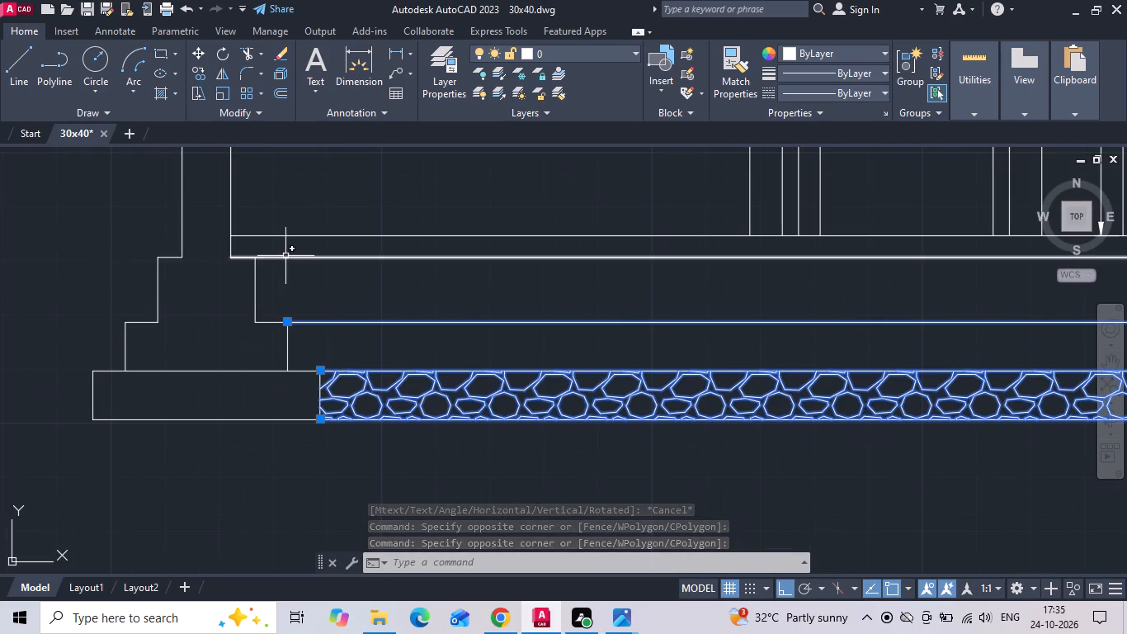
left_click_drag(287, 256, 287, 264)
left_click_drag(313, 285, 303, 335)
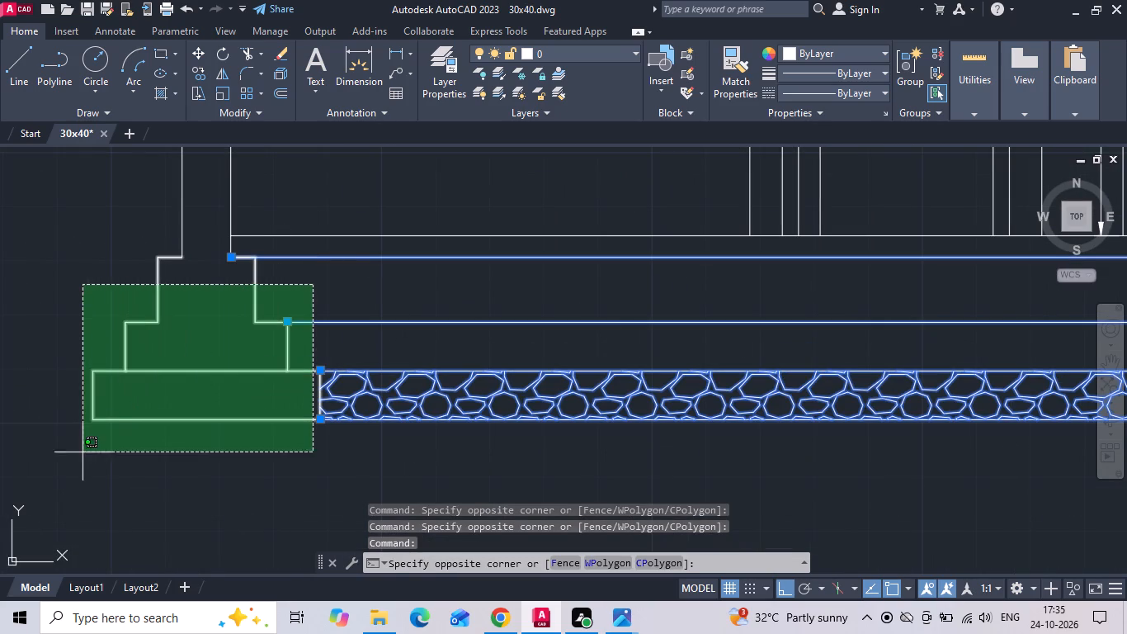
left_click(74, 475)
right_click(339, 296)
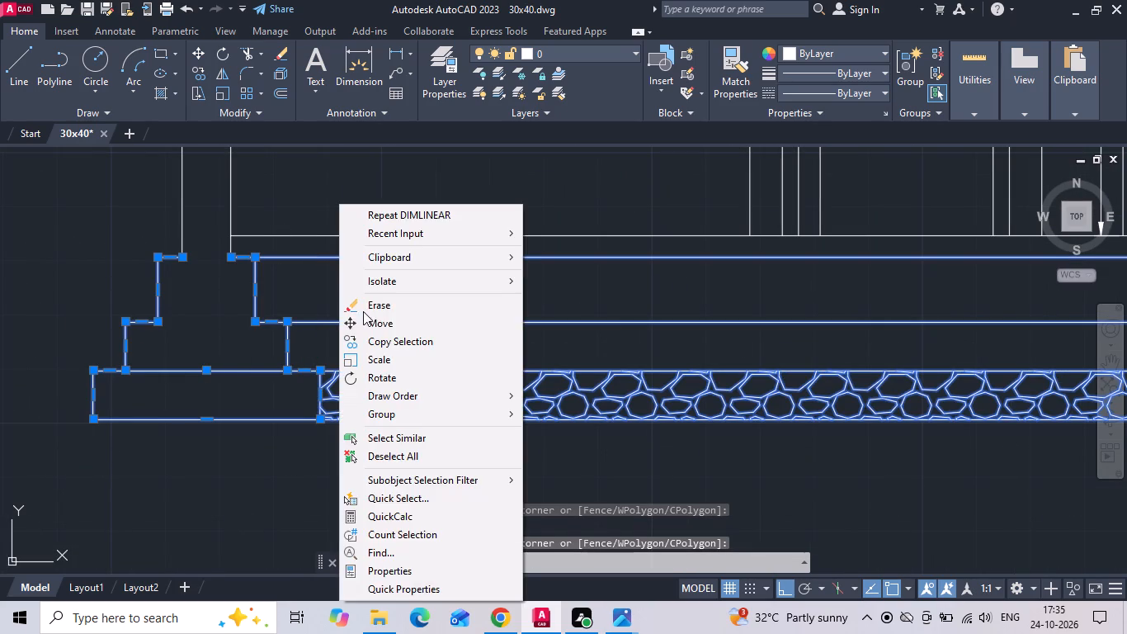
left_click(366, 319)
left_click_drag(359, 434, 359, 442)
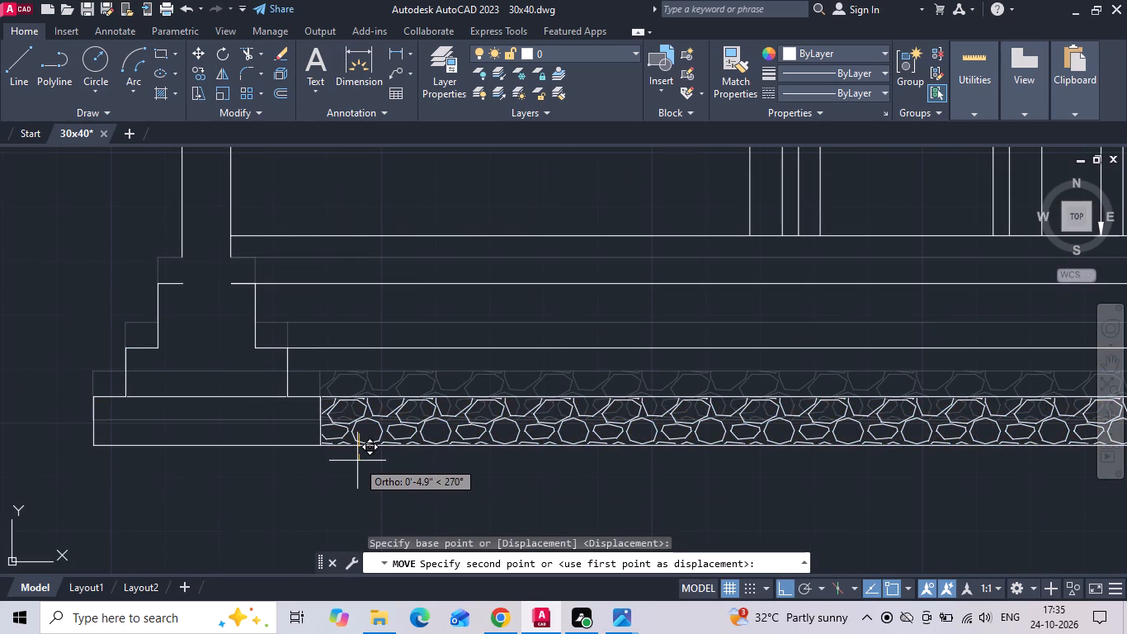
type("2")
key("space")
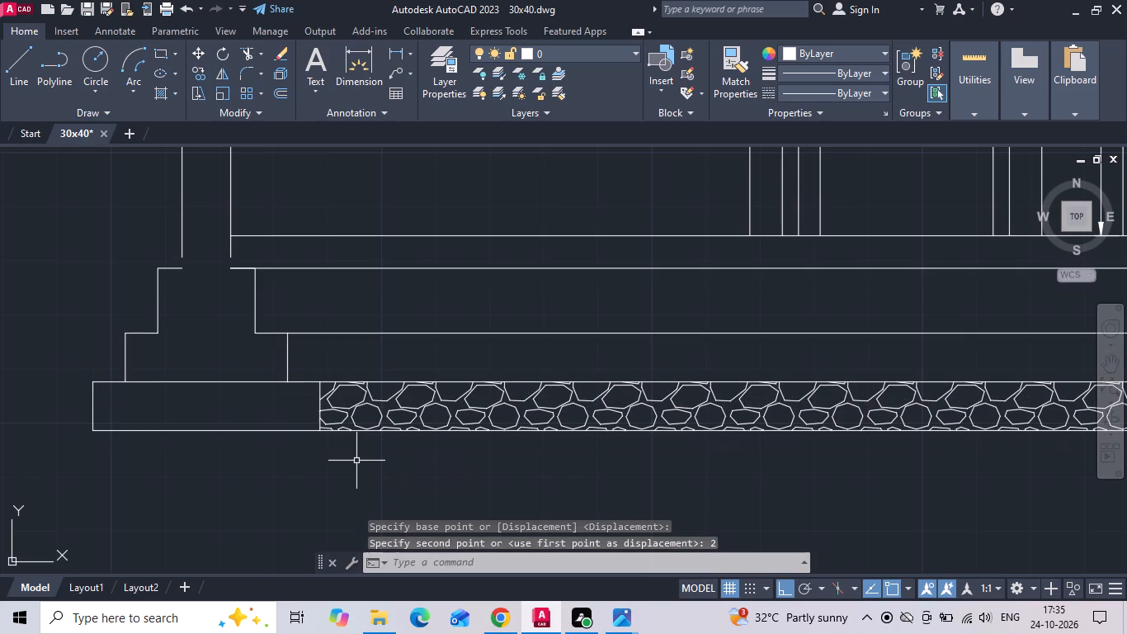
Extend the outer wall lines at both ends of the three-door section down to the tops of the stepped footings.
key("e")
key("x")
key("space")
left_click_drag(157, 240, 275, 215)
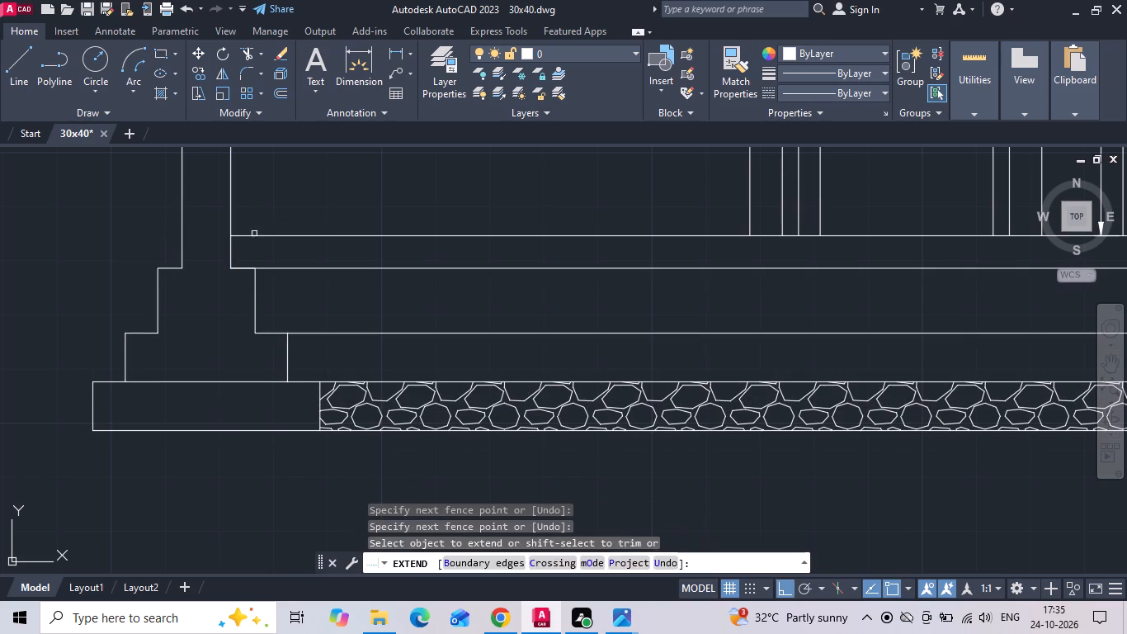
key("Escape")
scroll(200, 259, "down", 2)
scroll(990, 235, "up", 2)
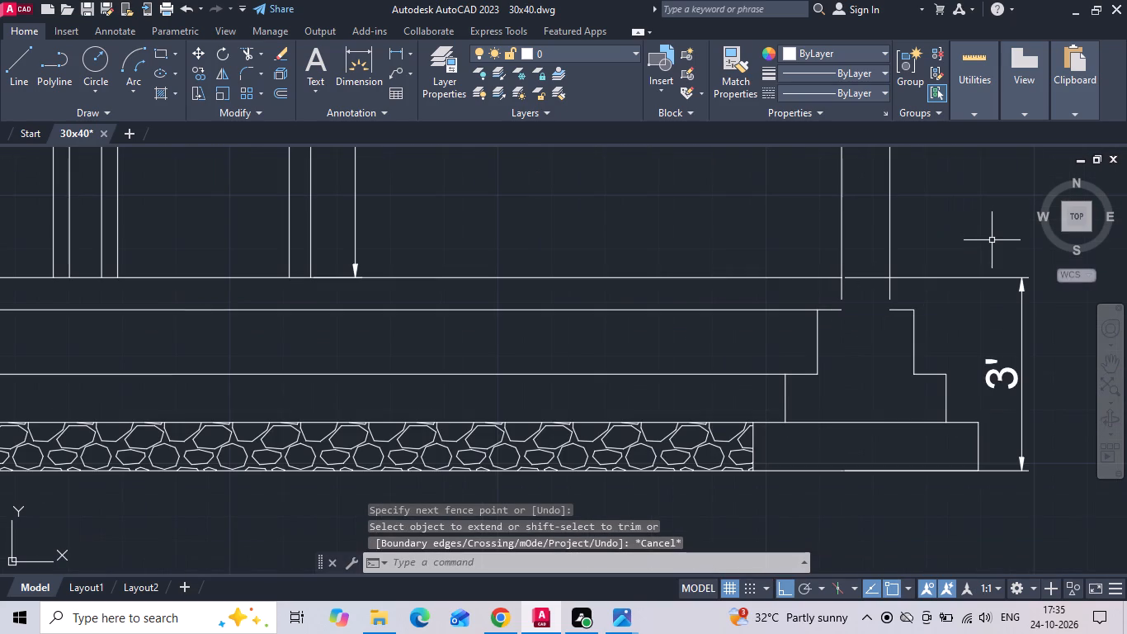
type("EX")
key("space")
left_click_drag(795, 249, 910, 230)
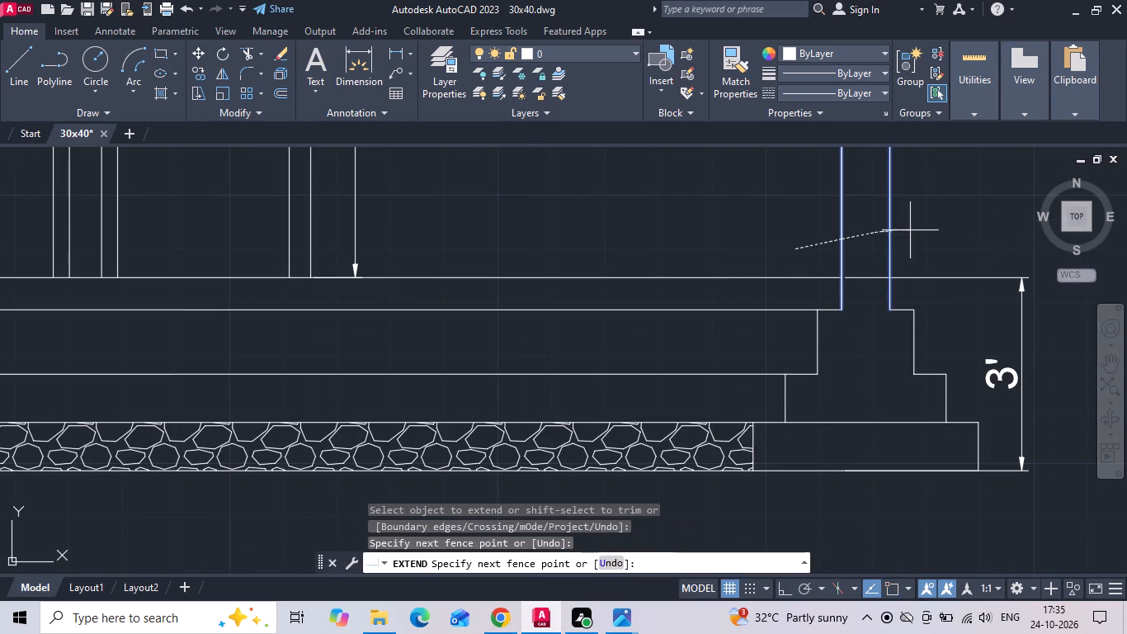
key("Escape")
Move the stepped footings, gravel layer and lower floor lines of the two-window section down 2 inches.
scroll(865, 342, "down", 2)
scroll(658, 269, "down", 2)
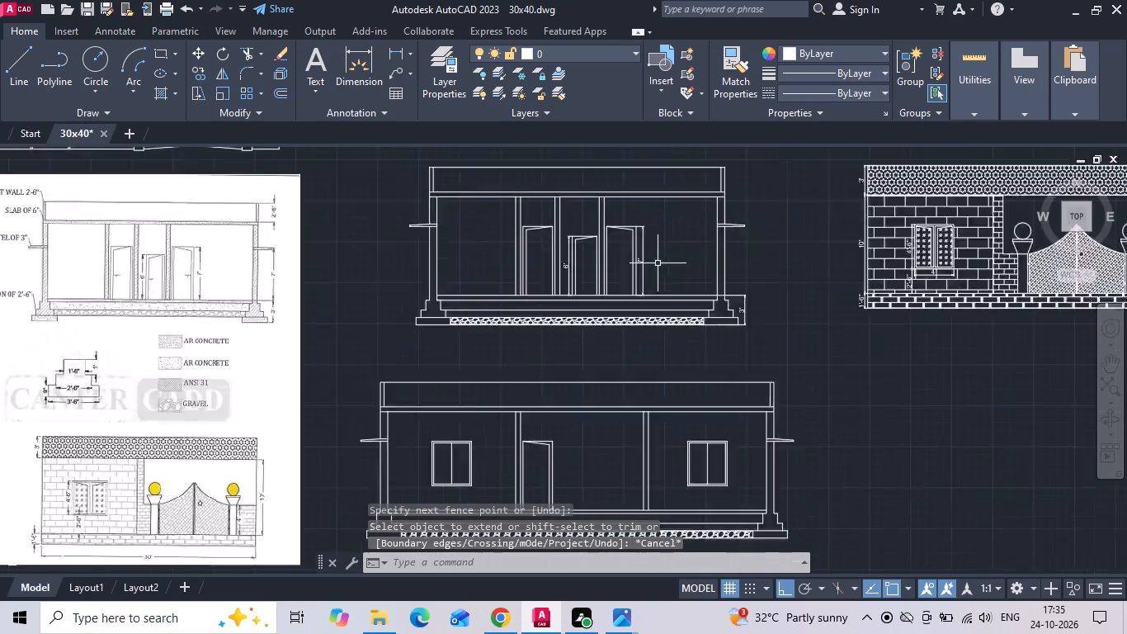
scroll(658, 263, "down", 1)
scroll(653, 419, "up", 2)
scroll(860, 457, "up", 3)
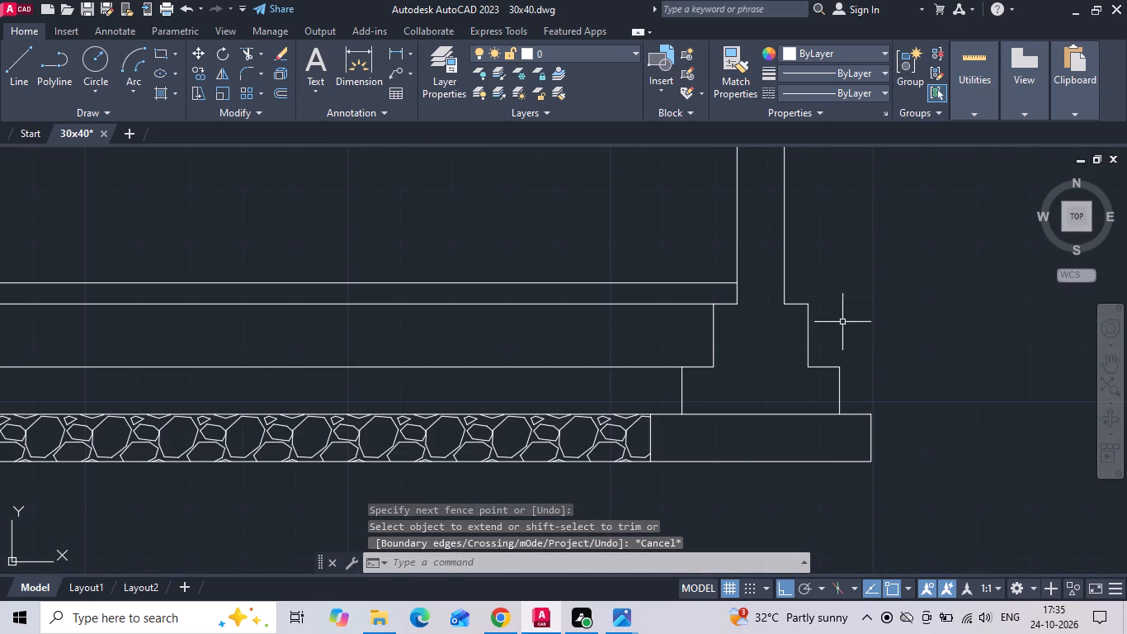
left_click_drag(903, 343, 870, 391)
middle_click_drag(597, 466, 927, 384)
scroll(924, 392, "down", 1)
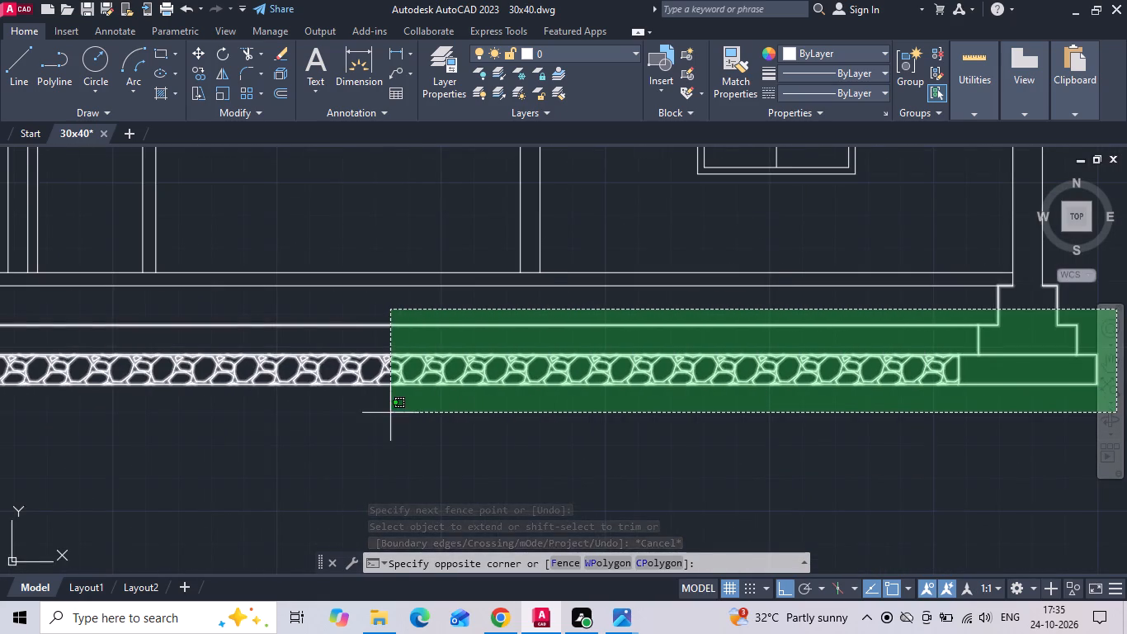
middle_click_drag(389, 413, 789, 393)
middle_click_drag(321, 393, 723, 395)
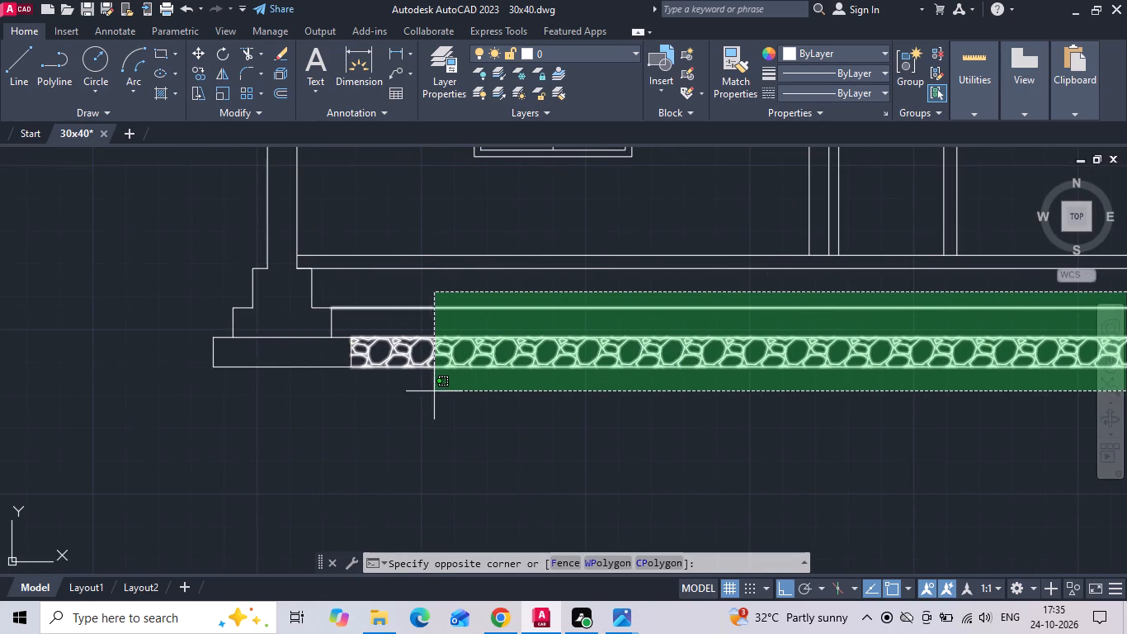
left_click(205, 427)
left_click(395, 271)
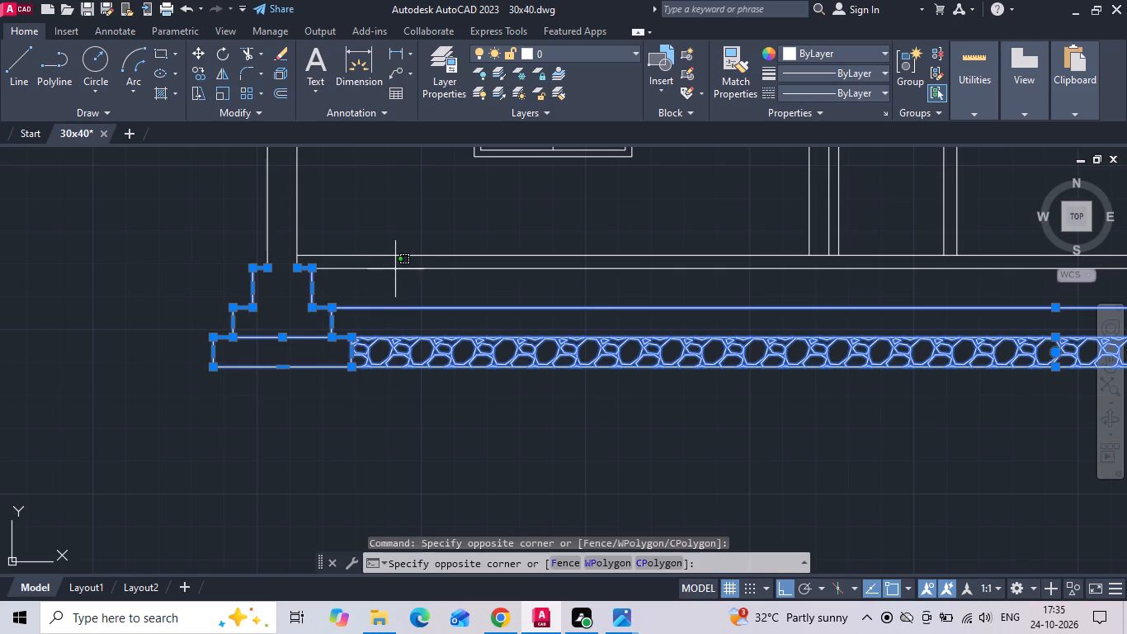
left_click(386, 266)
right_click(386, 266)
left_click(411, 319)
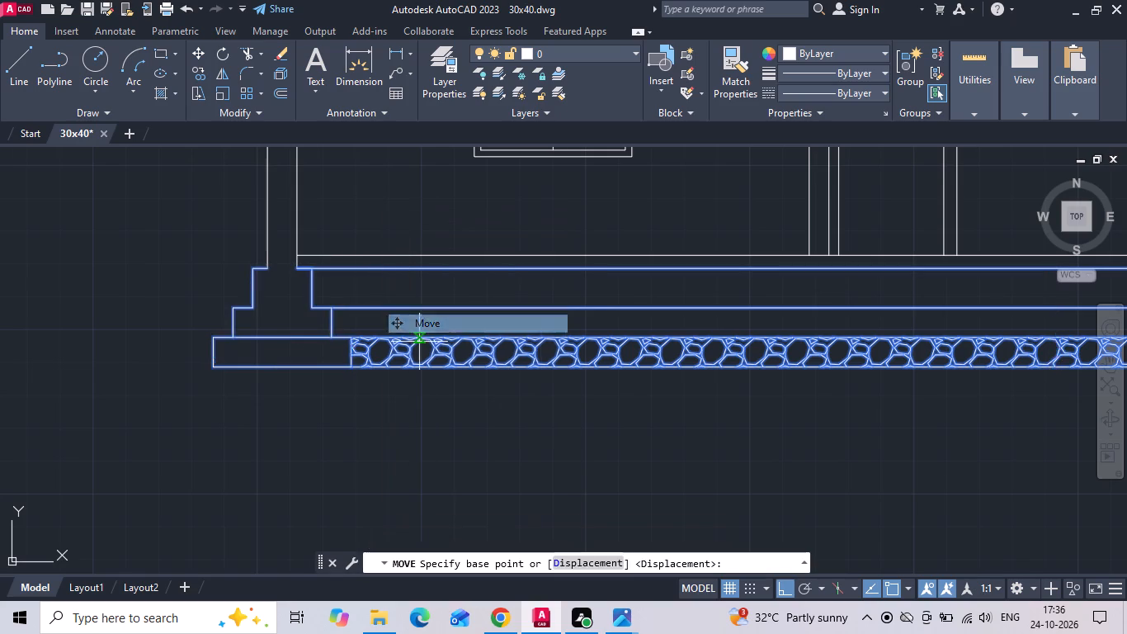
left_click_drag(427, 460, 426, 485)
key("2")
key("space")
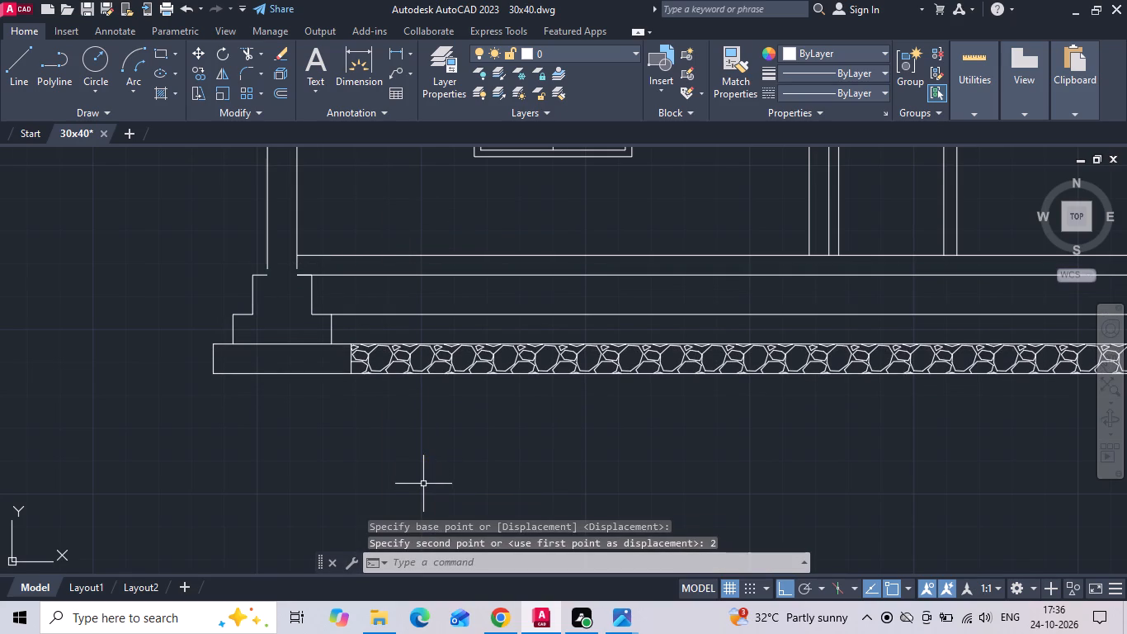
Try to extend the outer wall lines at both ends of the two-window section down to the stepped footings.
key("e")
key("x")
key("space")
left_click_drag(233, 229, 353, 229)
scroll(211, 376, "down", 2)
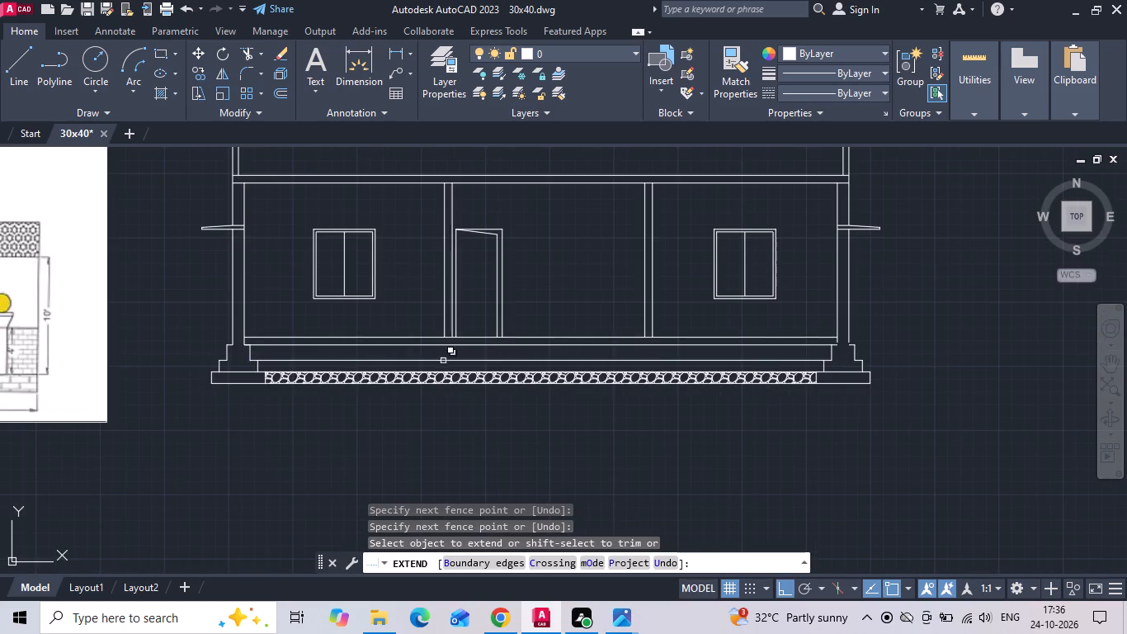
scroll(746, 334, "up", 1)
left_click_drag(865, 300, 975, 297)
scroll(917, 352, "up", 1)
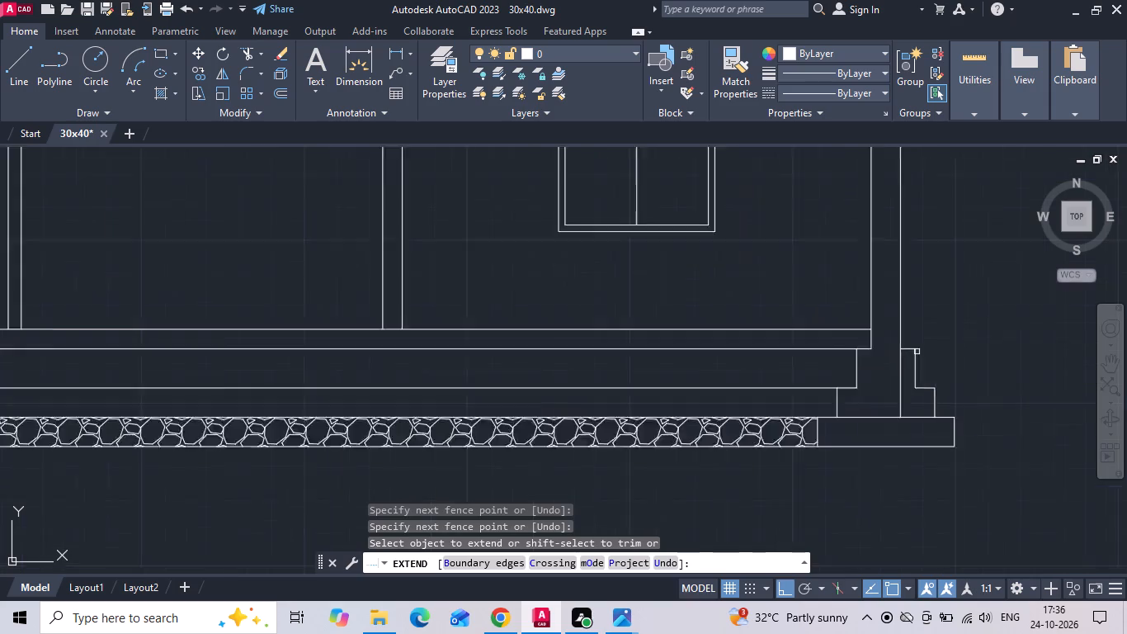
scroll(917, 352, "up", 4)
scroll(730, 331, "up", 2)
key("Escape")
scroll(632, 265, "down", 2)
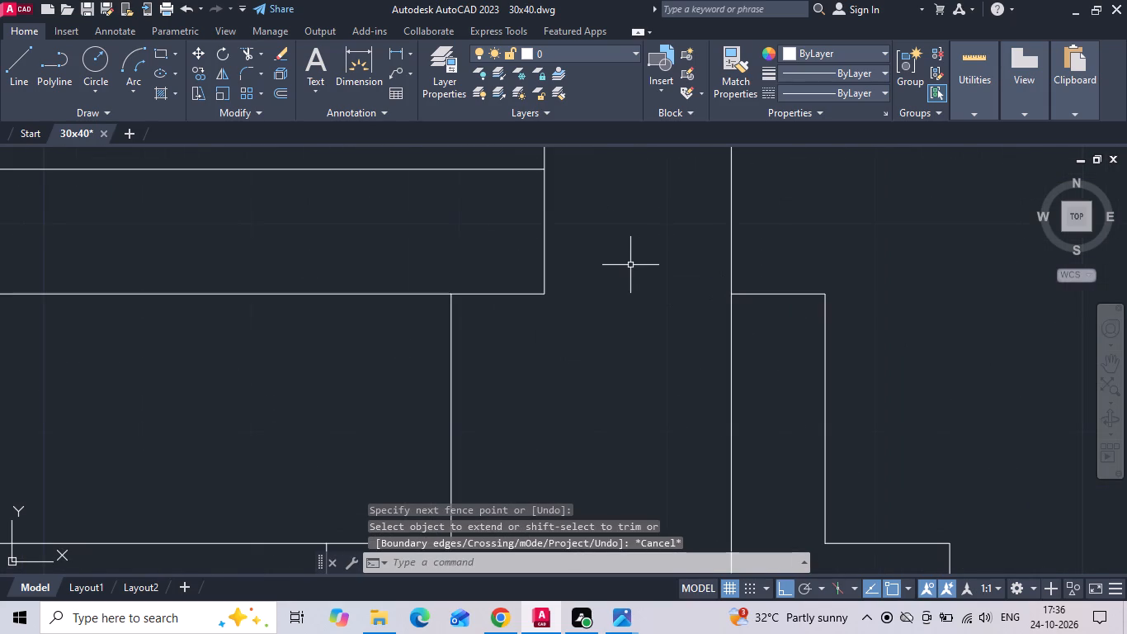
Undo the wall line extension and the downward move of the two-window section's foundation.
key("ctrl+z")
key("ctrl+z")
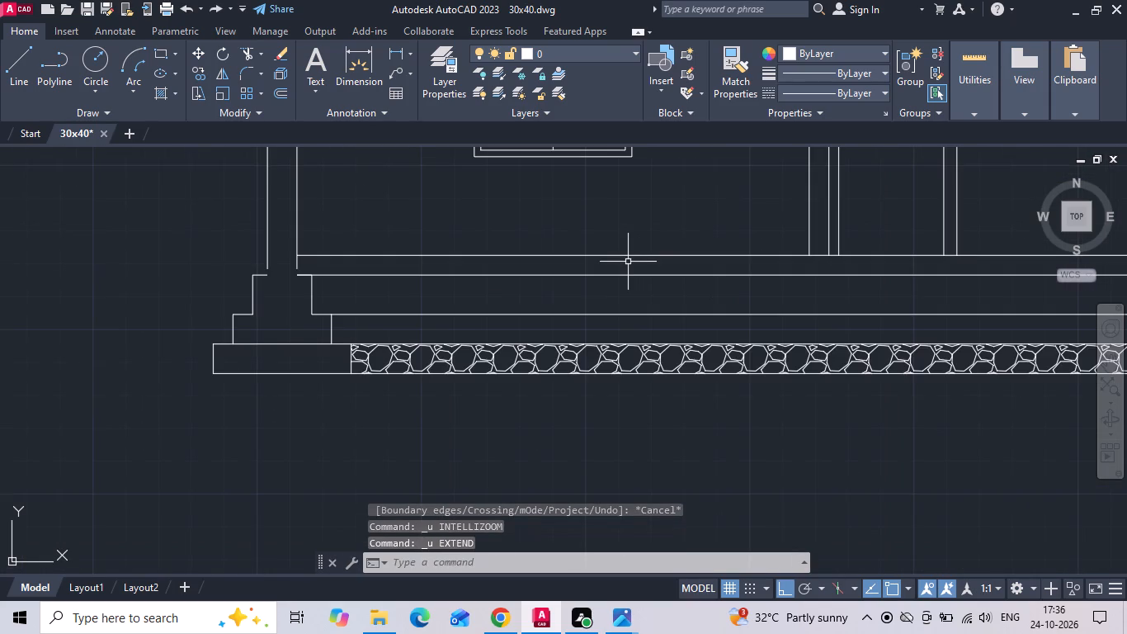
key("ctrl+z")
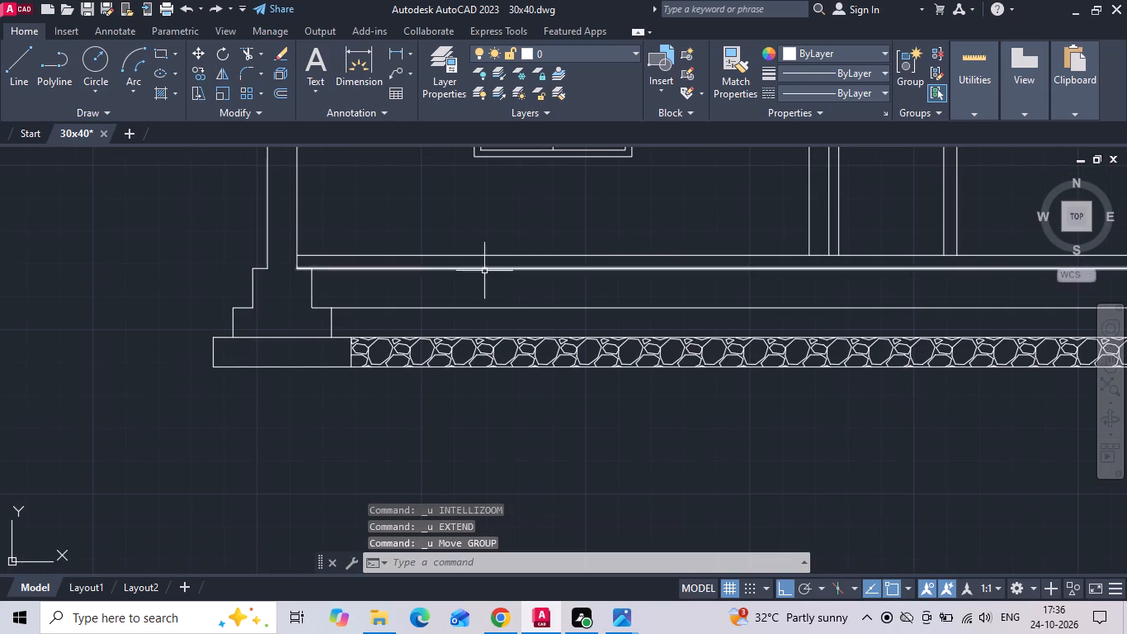
Reselect both stepped footings, the gravel layer and the lower floor lines of the two-window section and move them down 2 inches.
scroll(298, 266, "up", 2)
left_click_drag(378, 261, 377, 279)
left_click(327, 386)
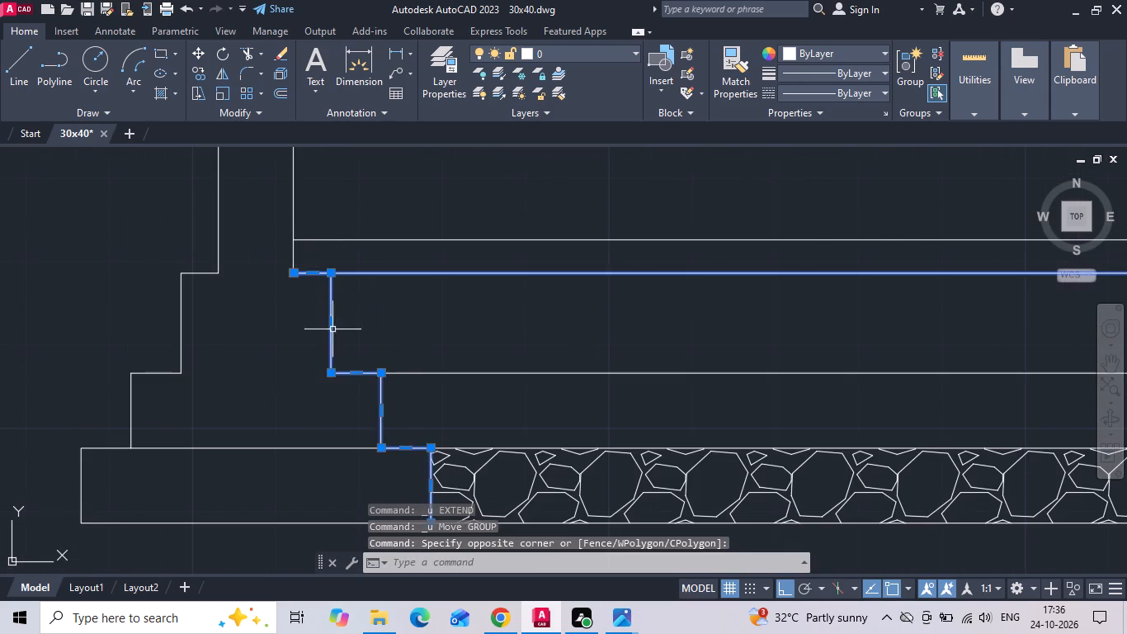
scroll(332, 300, "down", 1)
left_click_drag(272, 325, 244, 381)
left_click(101, 461)
scroll(215, 329, "down", 1)
left_click_drag(461, 332, 439, 408)
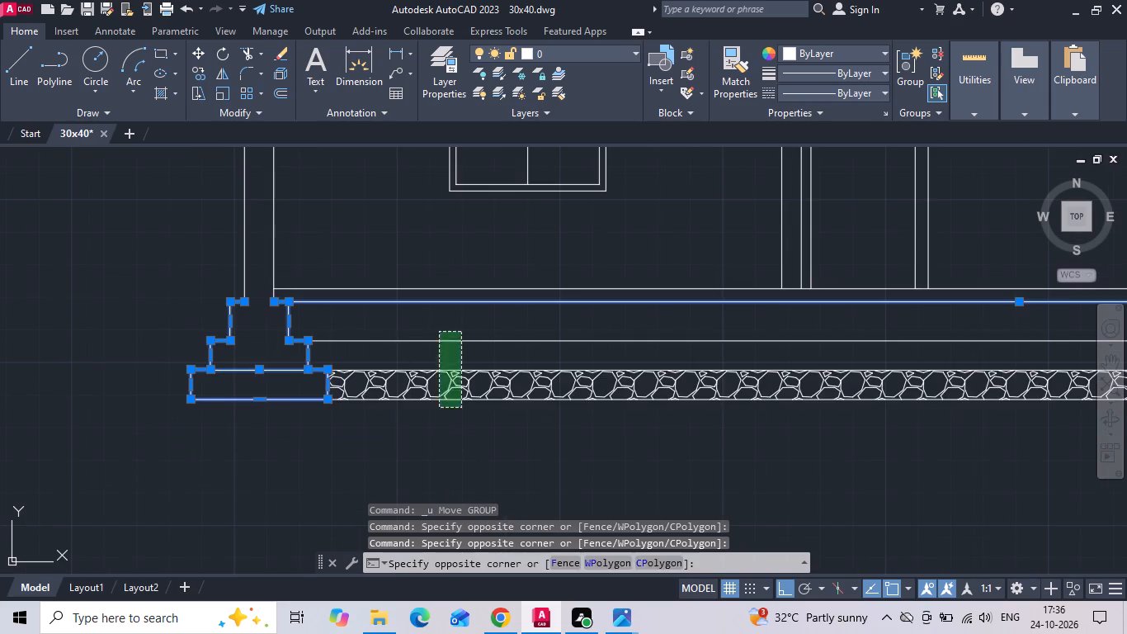
left_click(399, 455)
scroll(399, 416, "down", 2)
scroll(946, 371, "up", 2)
left_click_drag(959, 383, 954, 405)
left_click(744, 496)
right_click(954, 312)
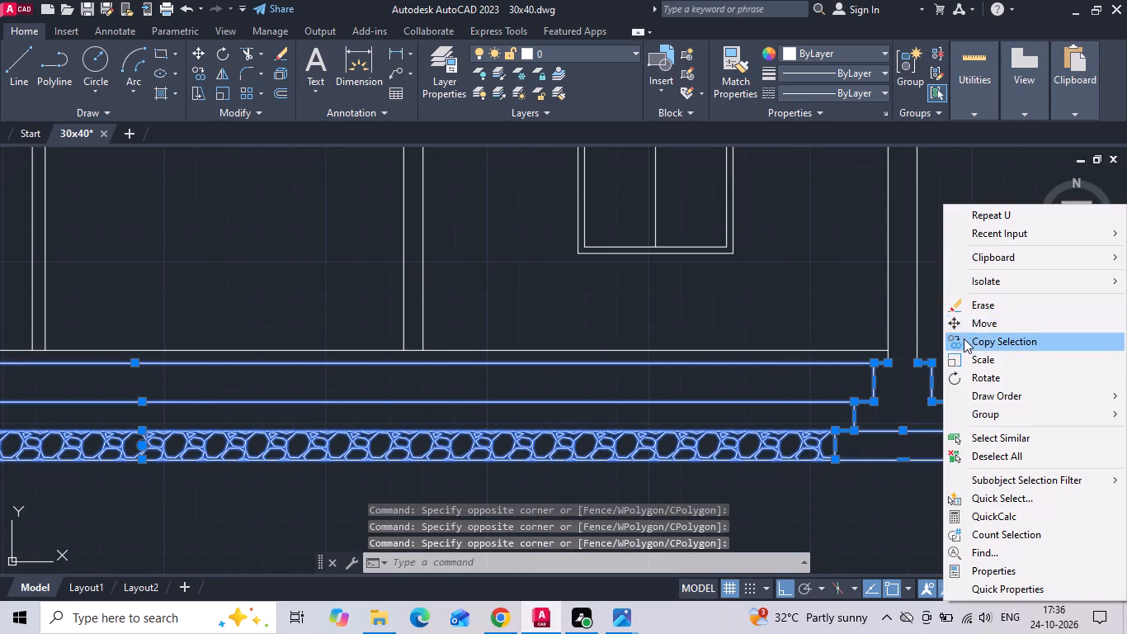
left_click(974, 324)
left_click_drag(974, 322, 976, 342)
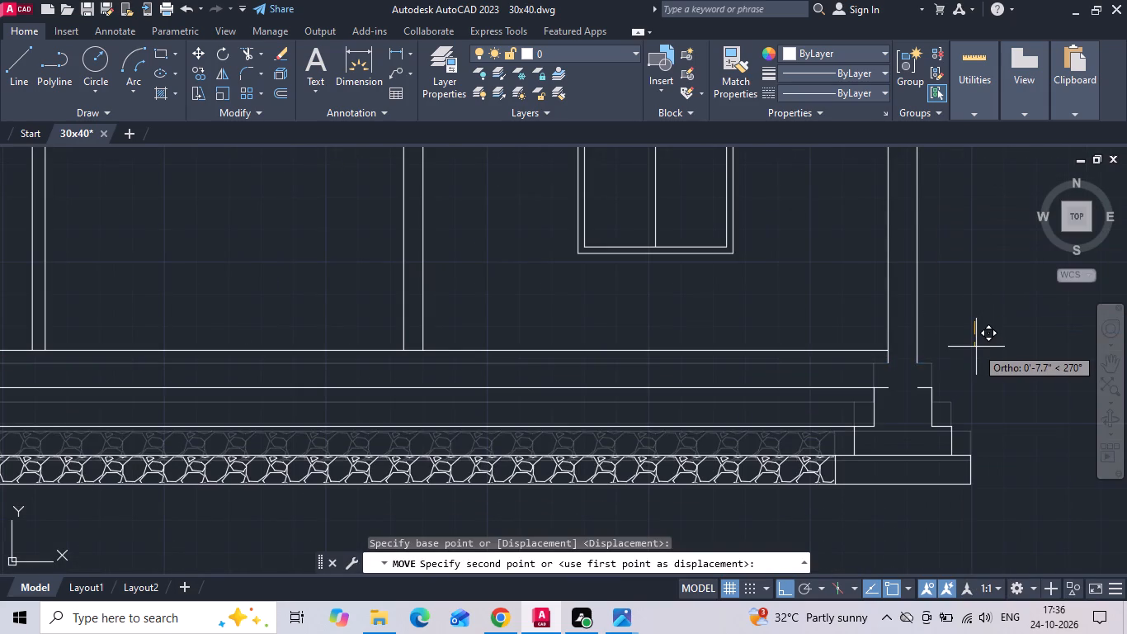
type("2")
key("space")
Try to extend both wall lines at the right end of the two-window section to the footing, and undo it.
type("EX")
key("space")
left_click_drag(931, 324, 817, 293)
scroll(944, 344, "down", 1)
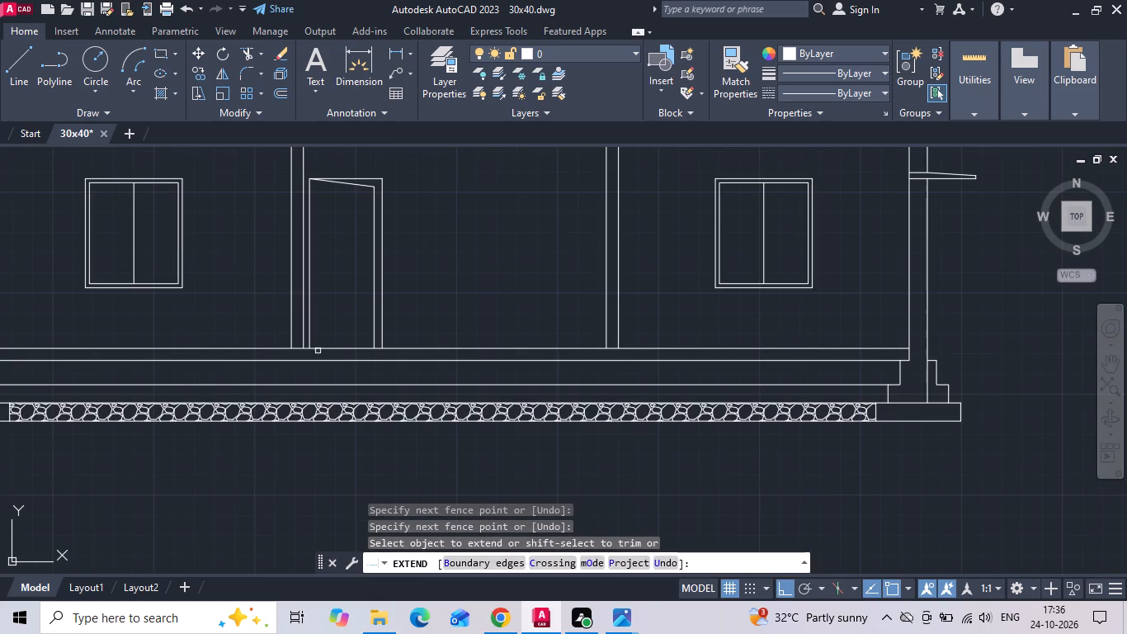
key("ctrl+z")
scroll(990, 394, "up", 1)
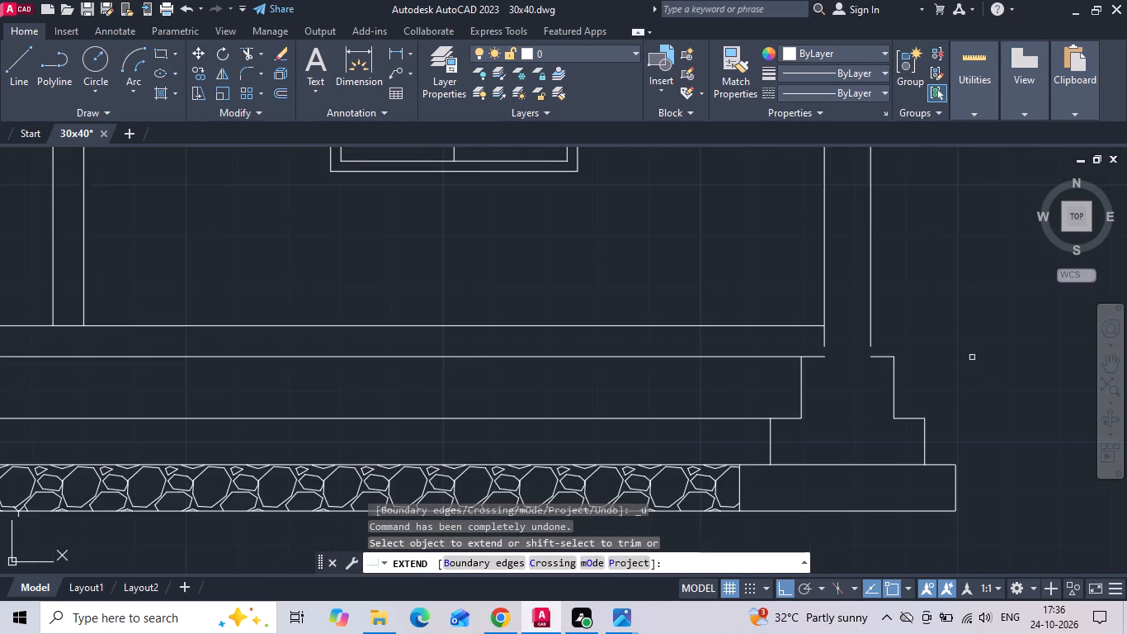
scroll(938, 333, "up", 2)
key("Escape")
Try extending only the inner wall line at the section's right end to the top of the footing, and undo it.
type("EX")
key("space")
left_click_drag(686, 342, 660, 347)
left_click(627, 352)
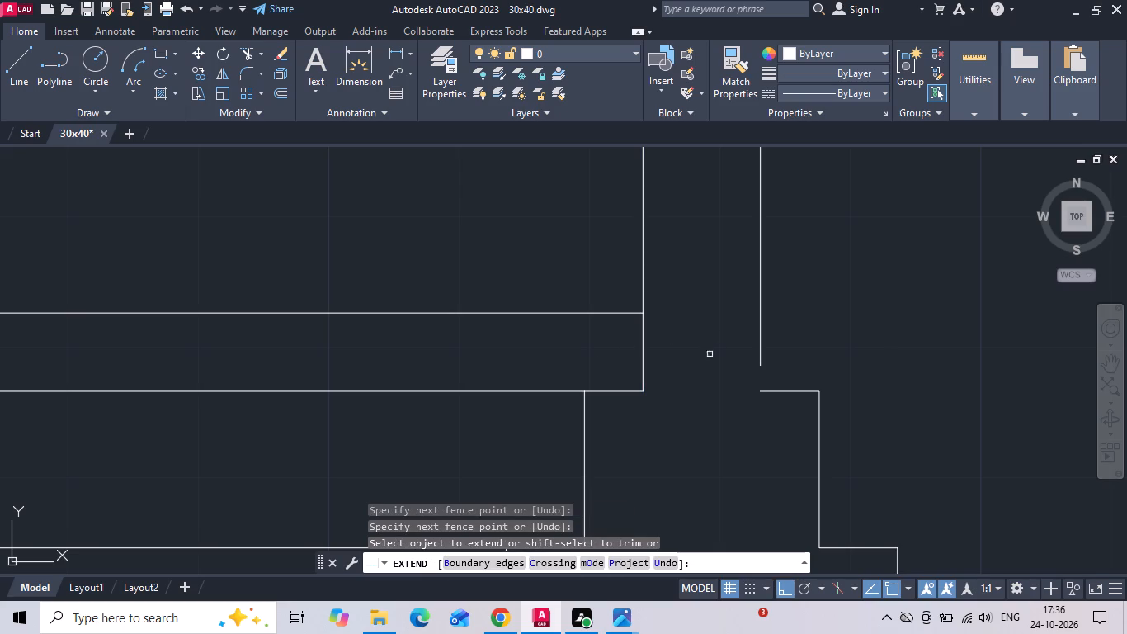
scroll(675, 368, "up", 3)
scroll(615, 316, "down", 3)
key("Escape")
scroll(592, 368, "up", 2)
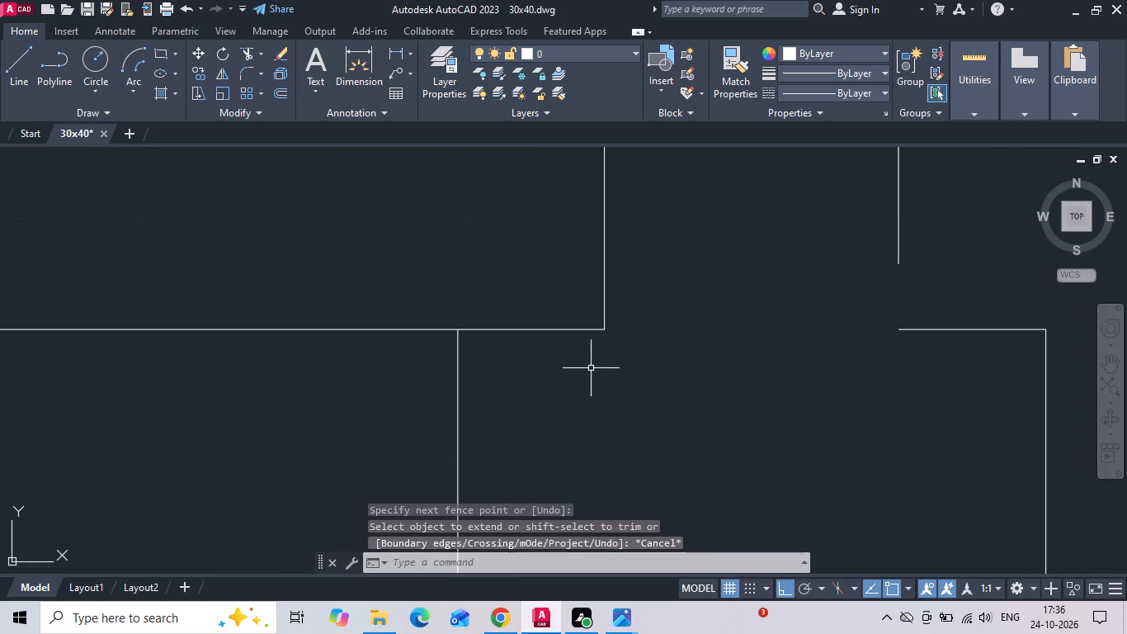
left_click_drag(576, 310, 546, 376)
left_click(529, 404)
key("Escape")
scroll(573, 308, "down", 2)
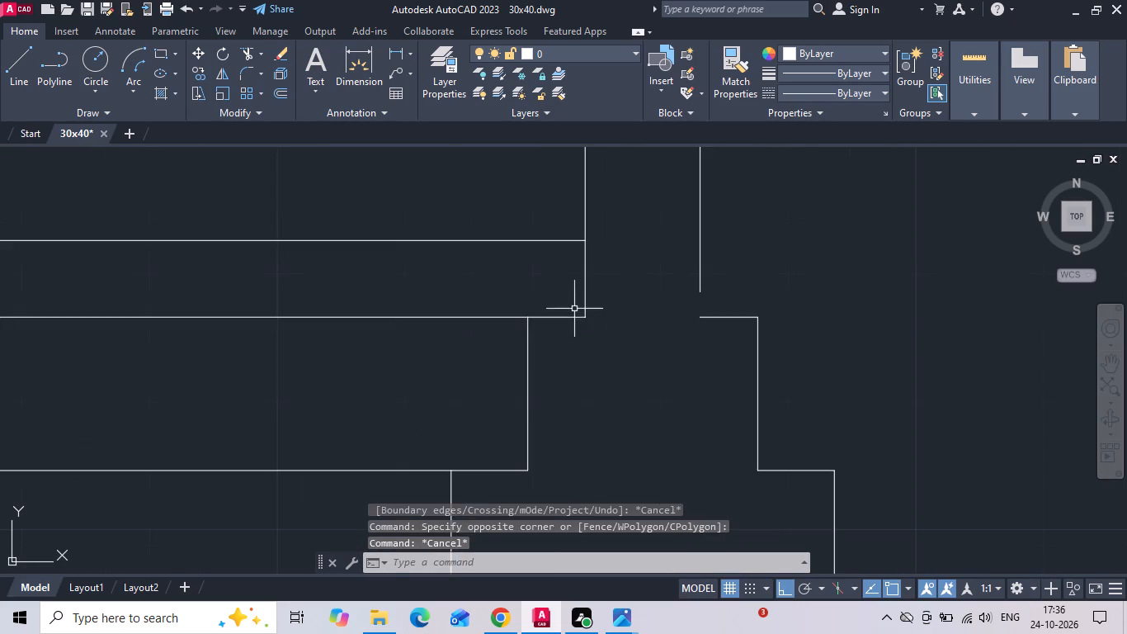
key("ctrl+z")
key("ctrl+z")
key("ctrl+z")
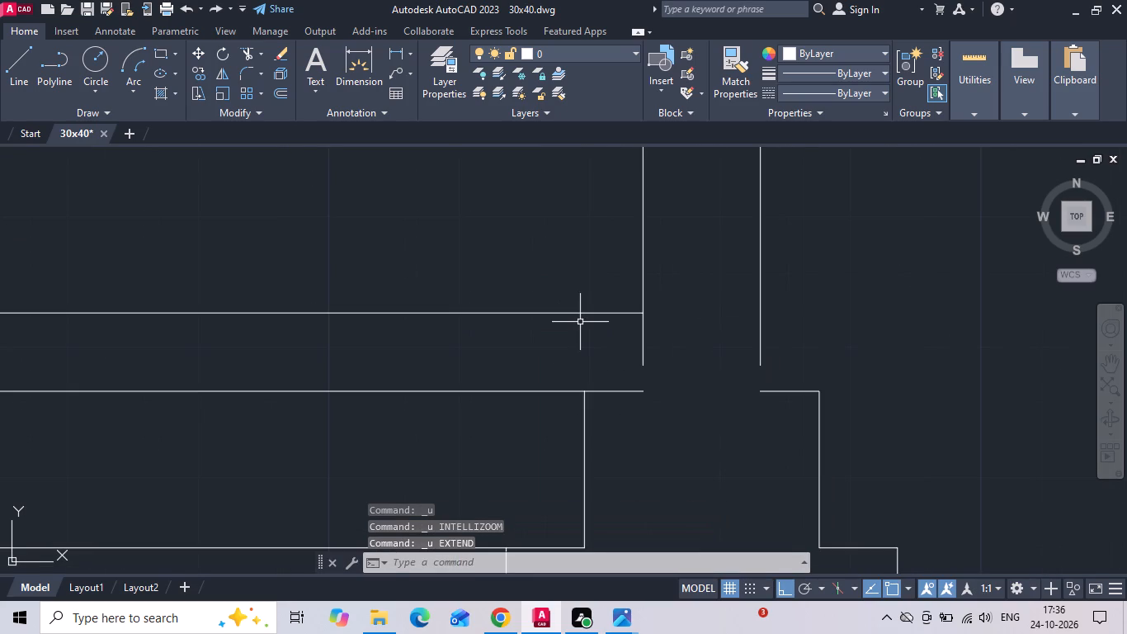
Stretch the lower ends of the inner and outer wall lines at the two-window section's right end down 2 inches.
scroll(793, 199, "down", 1)
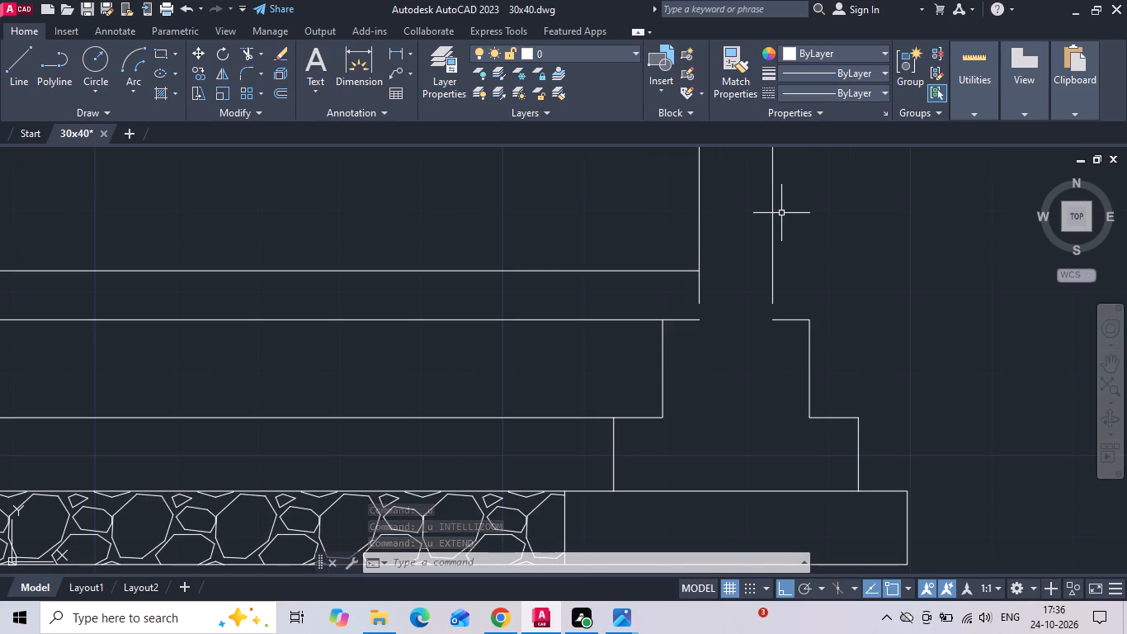
scroll(738, 316, "up", 2)
left_click_drag(681, 256, 674, 254)
left_click(567, 265)
scroll(650, 304, "up", 1)
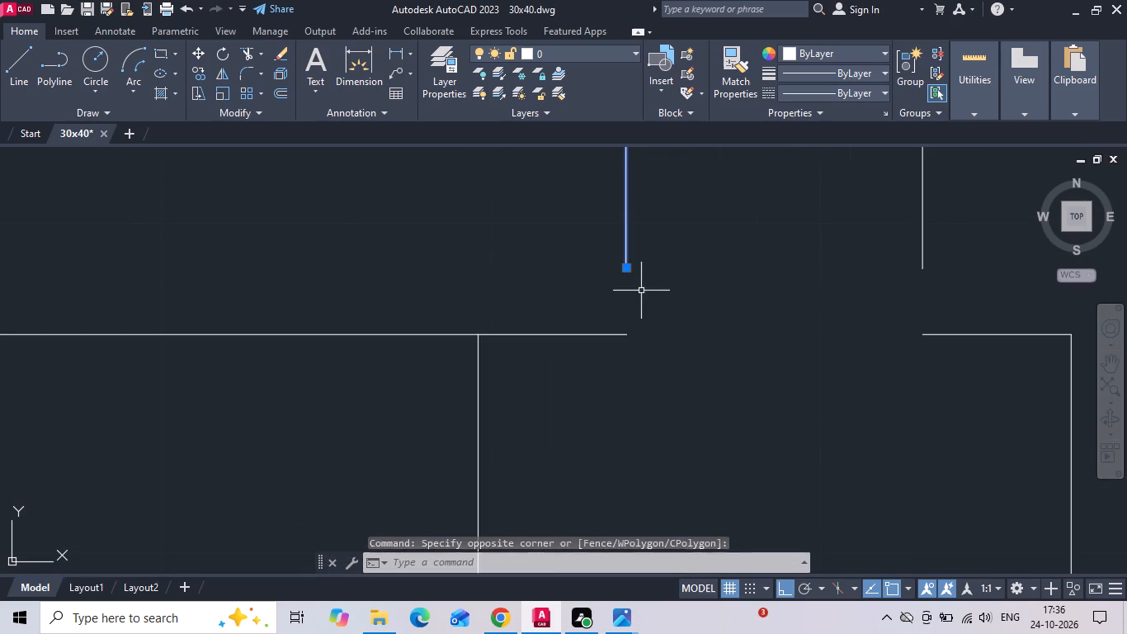
left_click_drag(630, 271, 631, 286)
key("2")
key("space")
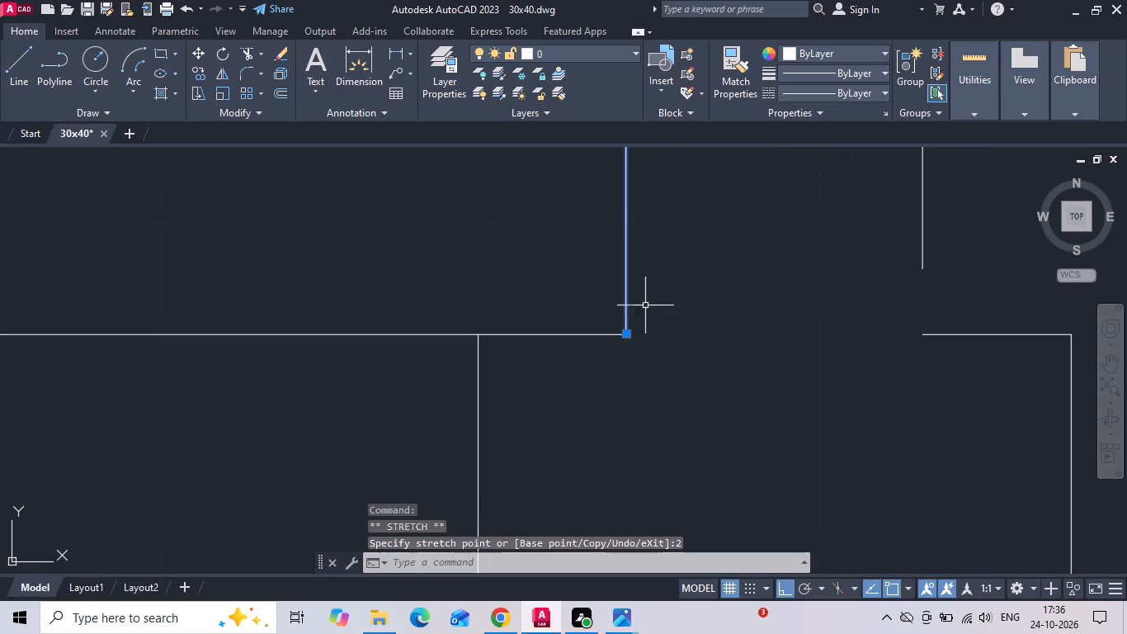
left_click(928, 256)
left_click(867, 247)
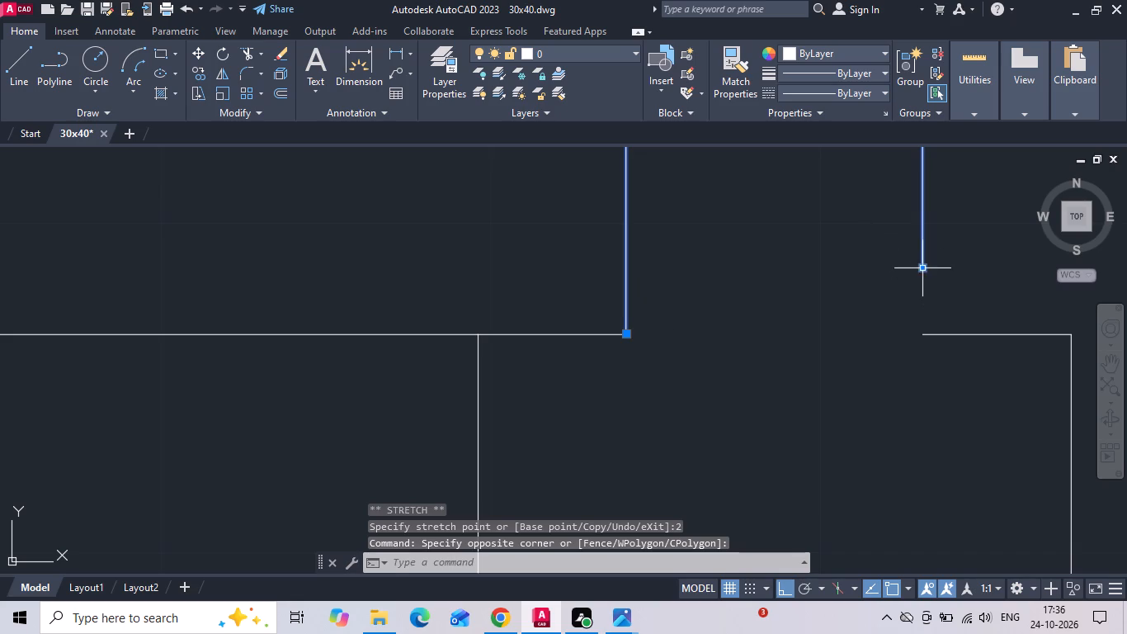
left_click_drag(922, 271, 919, 311)
key("2")
key("space")
key("Escape")
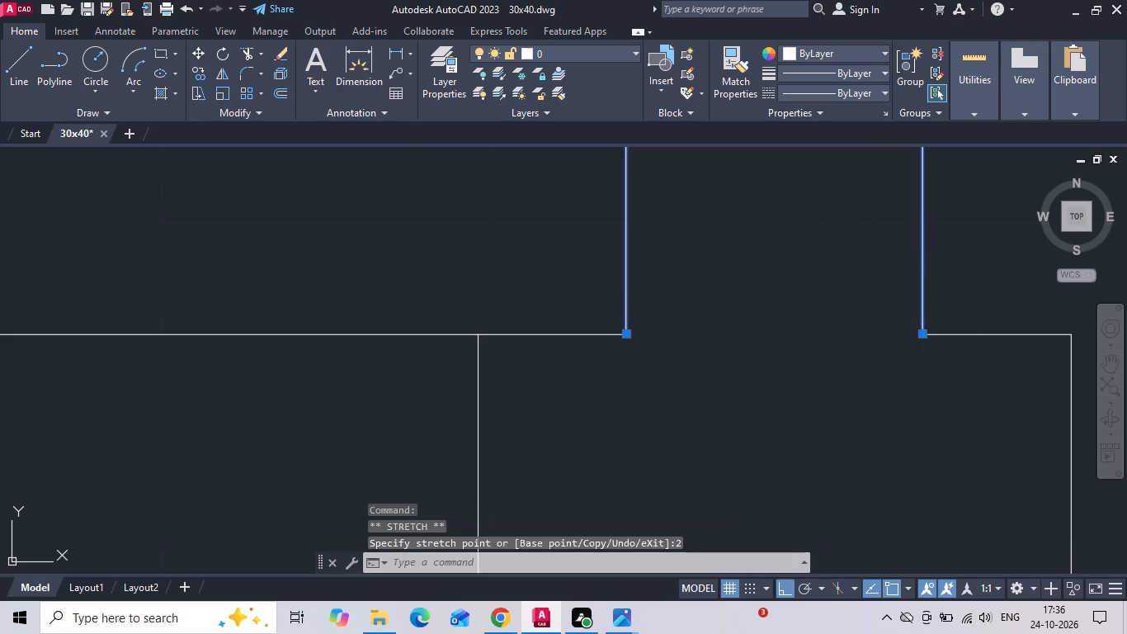
Move both stepped footings, the gravel layer and its overlying line sideways so the right footing's top meets the outer wall line's lower end.
scroll(969, 348, "up", 4)
scroll(761, 298, "up", 3)
left_click_drag(842, 299, 818, 371)
left_click(818, 371)
scroll(851, 238, "down", 5)
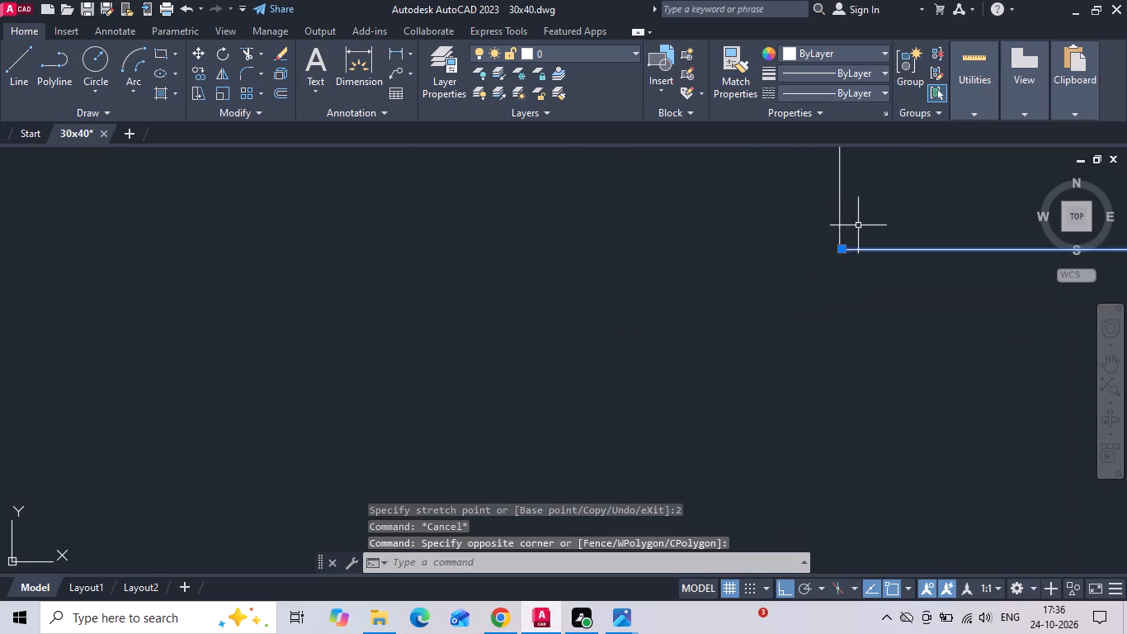
scroll(859, 225, "down", 6)
left_click_drag(793, 295, 782, 319)
left_click(567, 423)
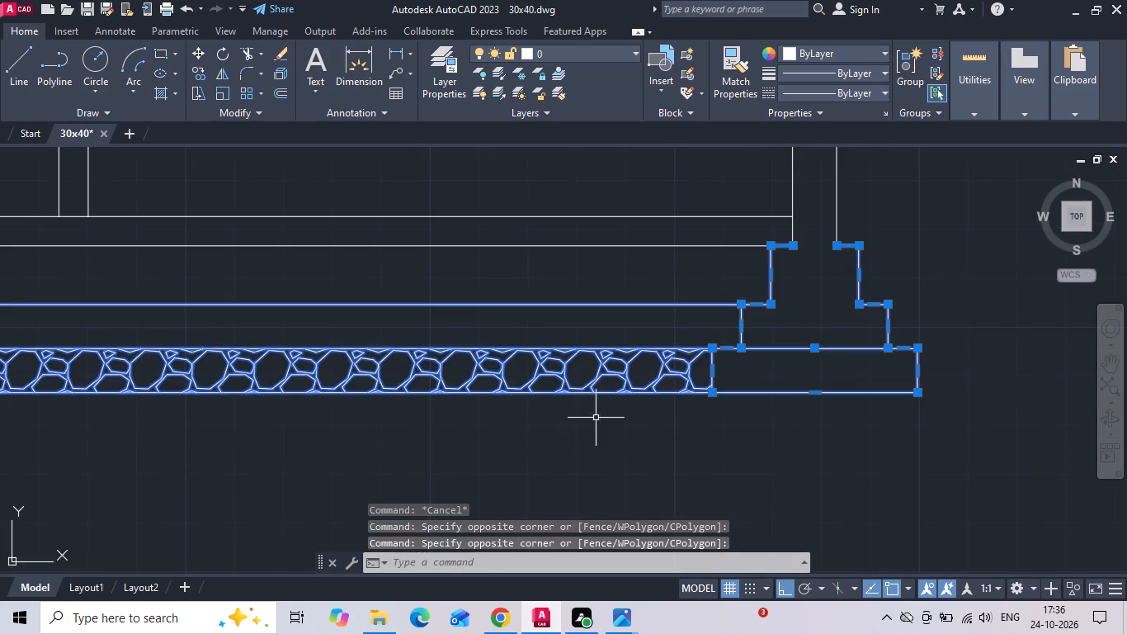
scroll(857, 382, "down", 2)
middle_click_drag(269, 409, 714, 362)
scroll(369, 320, "up", 2)
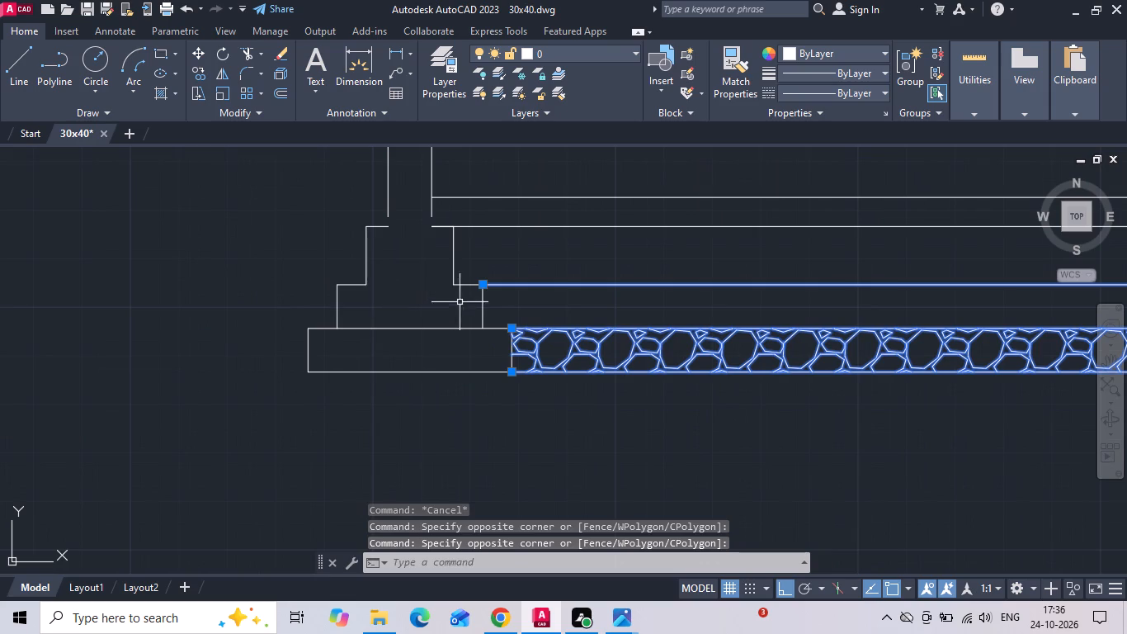
left_click_drag(464, 271, 455, 278)
left_click(417, 298)
left_click_drag(421, 301, 374, 336)
left_click(232, 402)
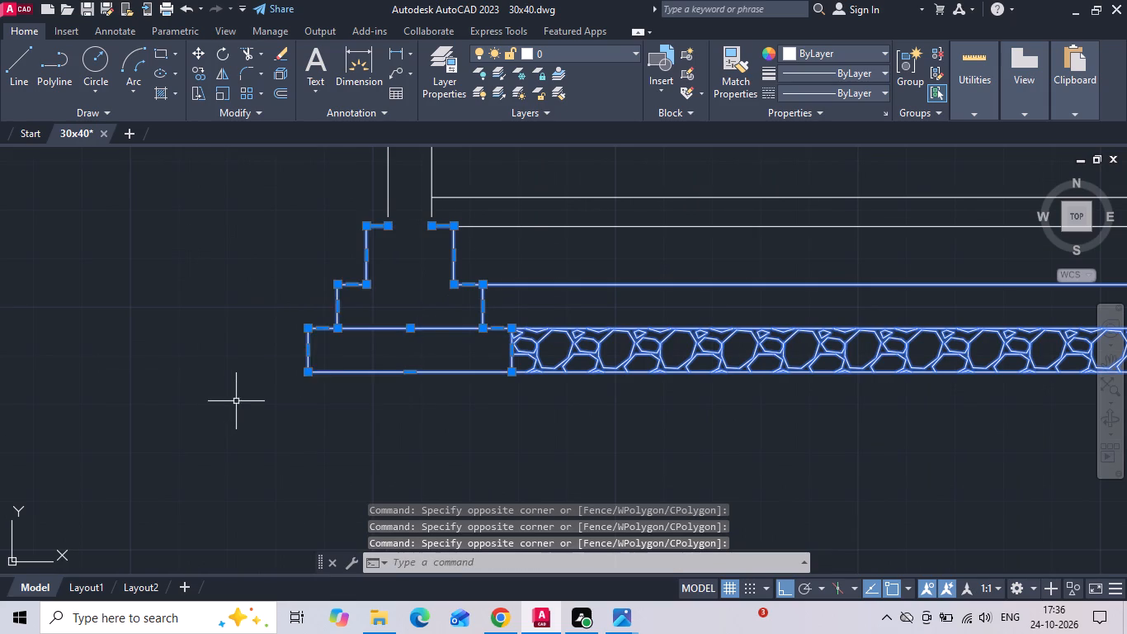
scroll(299, 379, "down", 2)
middle_click_drag(724, 338, 145, 338)
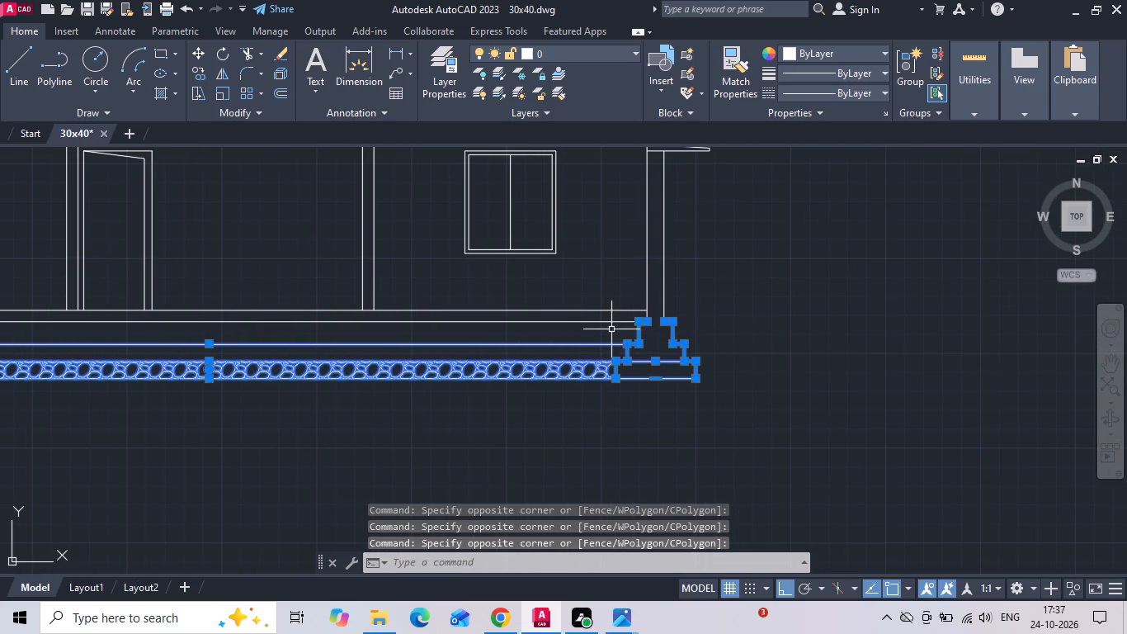
scroll(606, 329, "up", 3)
scroll(827, 296, "up", 5)
right_click(744, 271)
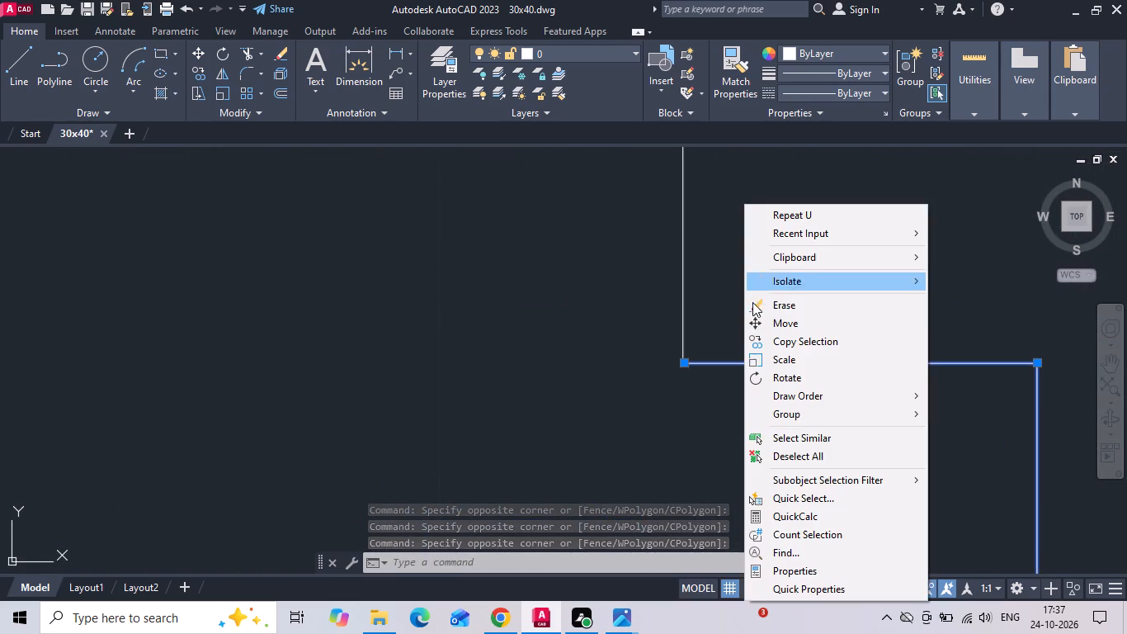
left_click(762, 323)
scroll(627, 400, "up", 3)
scroll(839, 267, "up", 3)
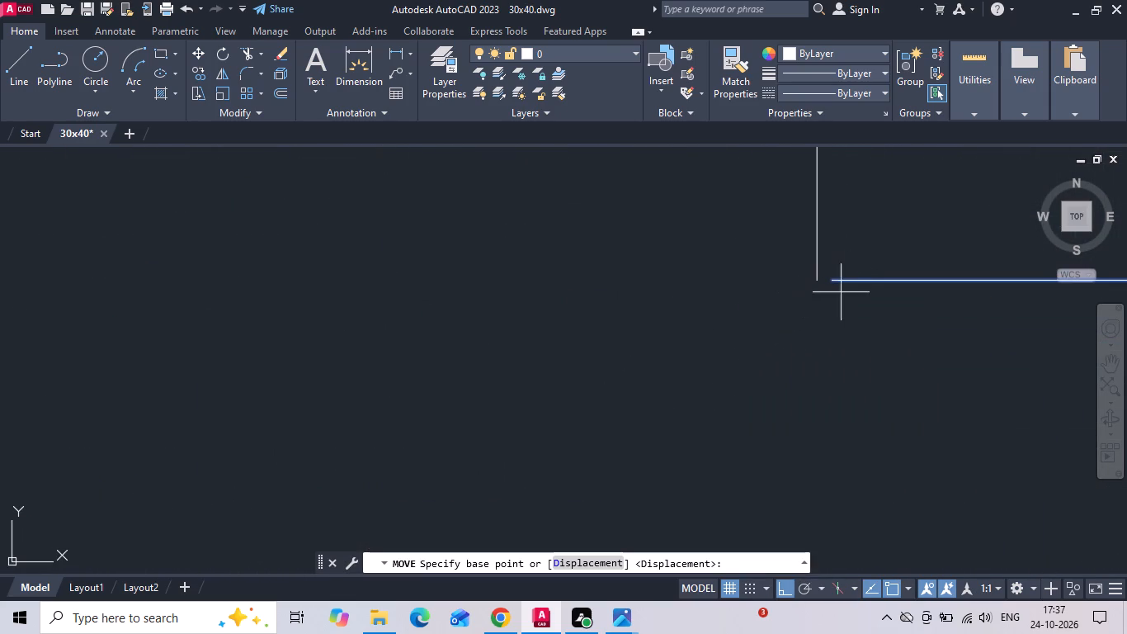
left_click(831, 285)
left_click(813, 285)
scroll(579, 312, "down", 5)
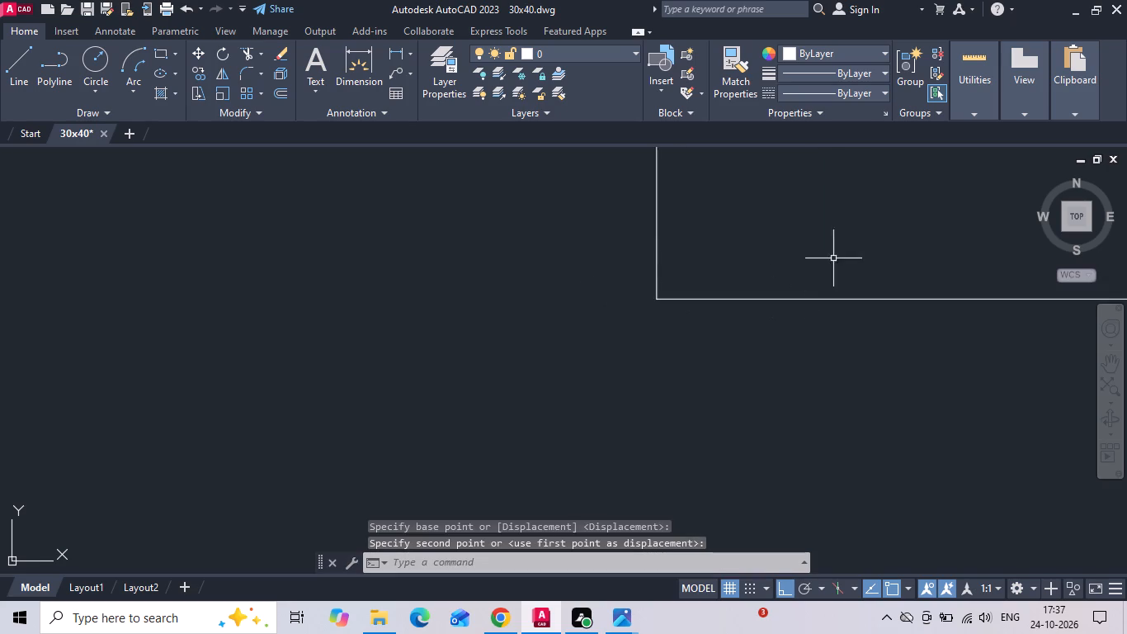
Extend the inner and outer wall lines at the two-window section's left end down to the footing, and save the drawing.
scroll(833, 258, "down", 11)
middle_click_drag(310, 306, 715, 306)
middle_click_drag(137, 340, 337, 319)
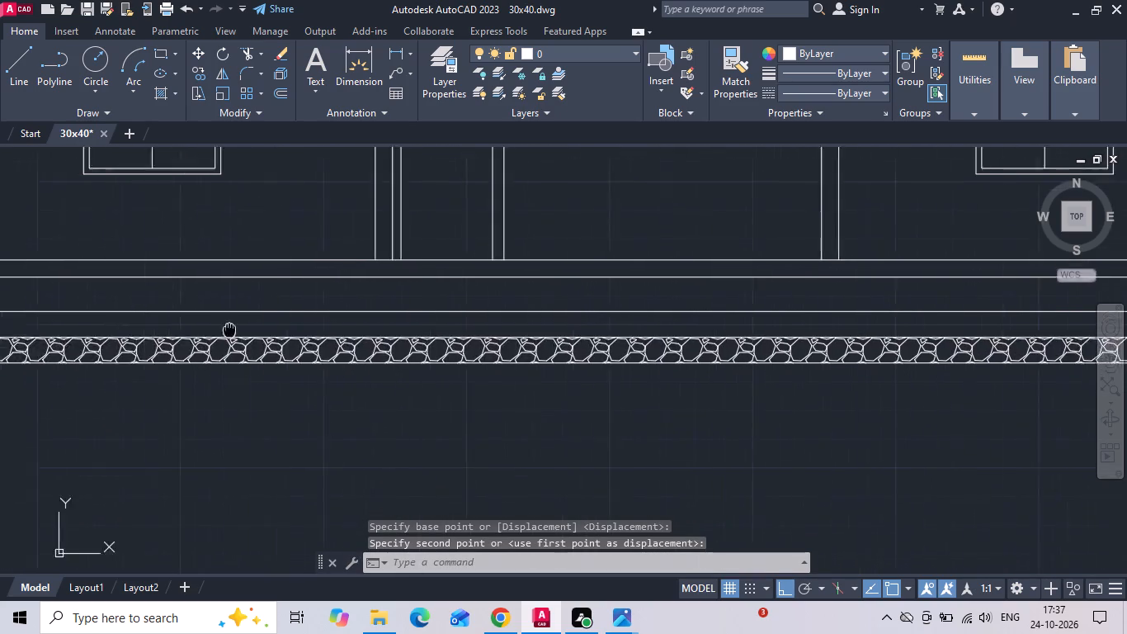
middle_click_drag(337, 319, 916, 286)
scroll(651, 197, "up", 5)
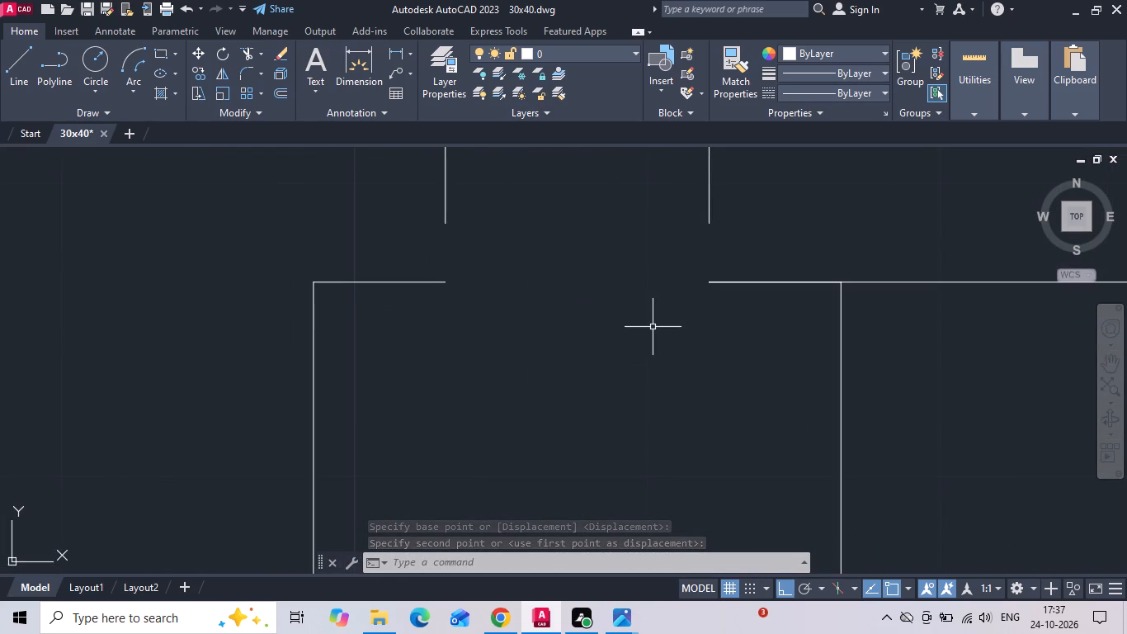
type("EX")
key("space")
left_click_drag(746, 195, 688, 200)
scroll(721, 248, "up", 3)
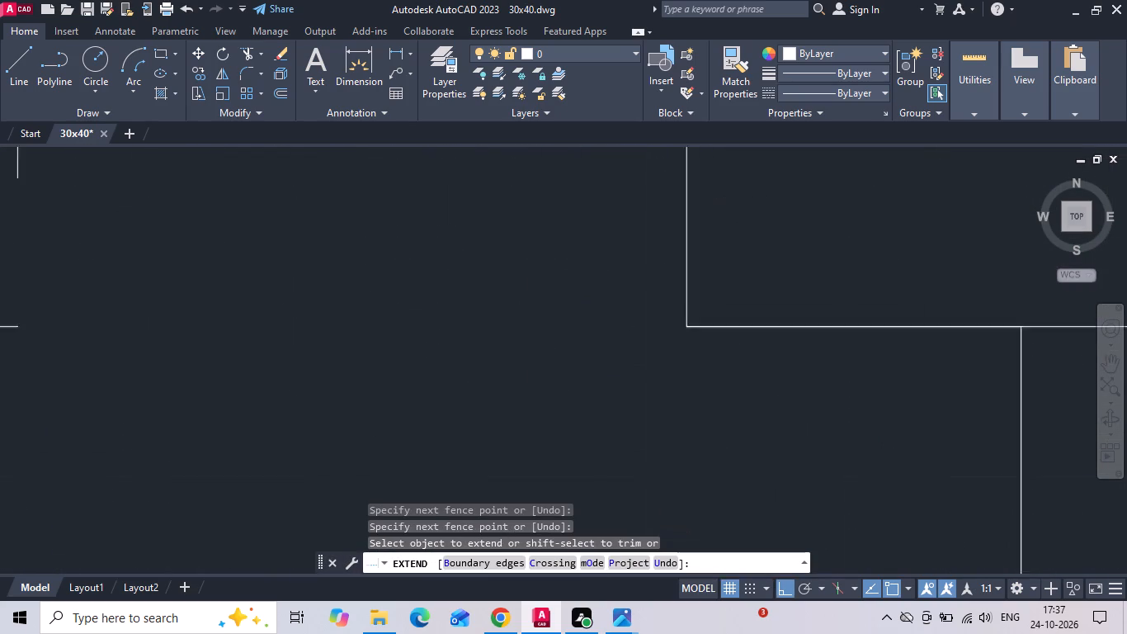
scroll(671, 364, "up", 3)
scroll(672, 363, "down", 7)
left_click_drag(540, 319, 500, 305)
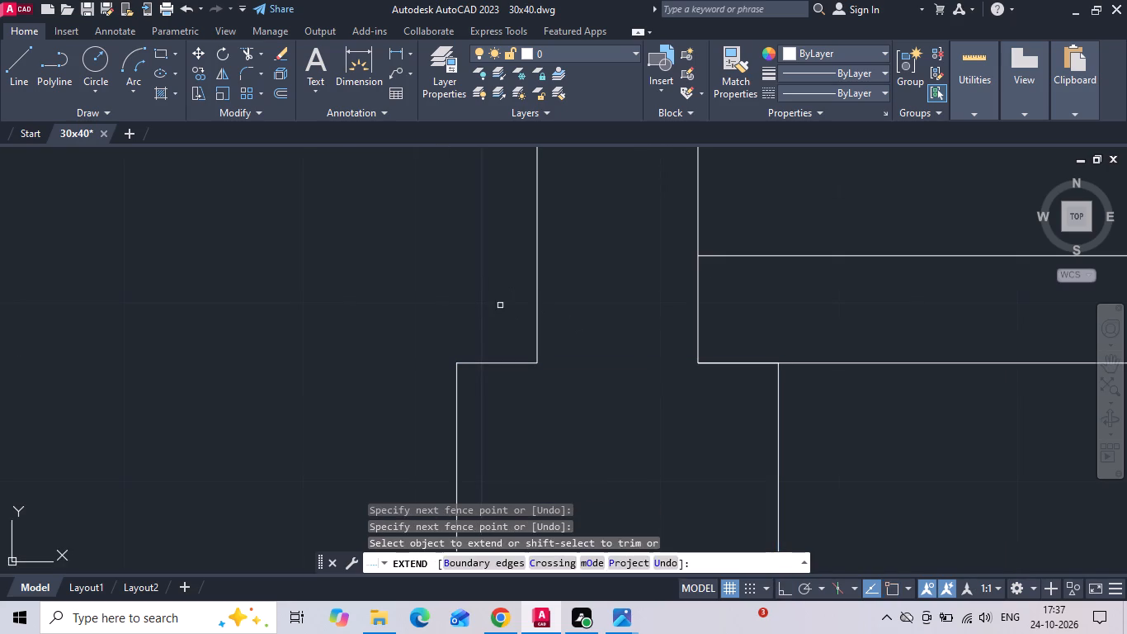
key("Escape")
key("ctrl+s")
Examine the gravel hatch's pattern and scale in both the two-window section and the section above it.
scroll(493, 301, "down", 6)
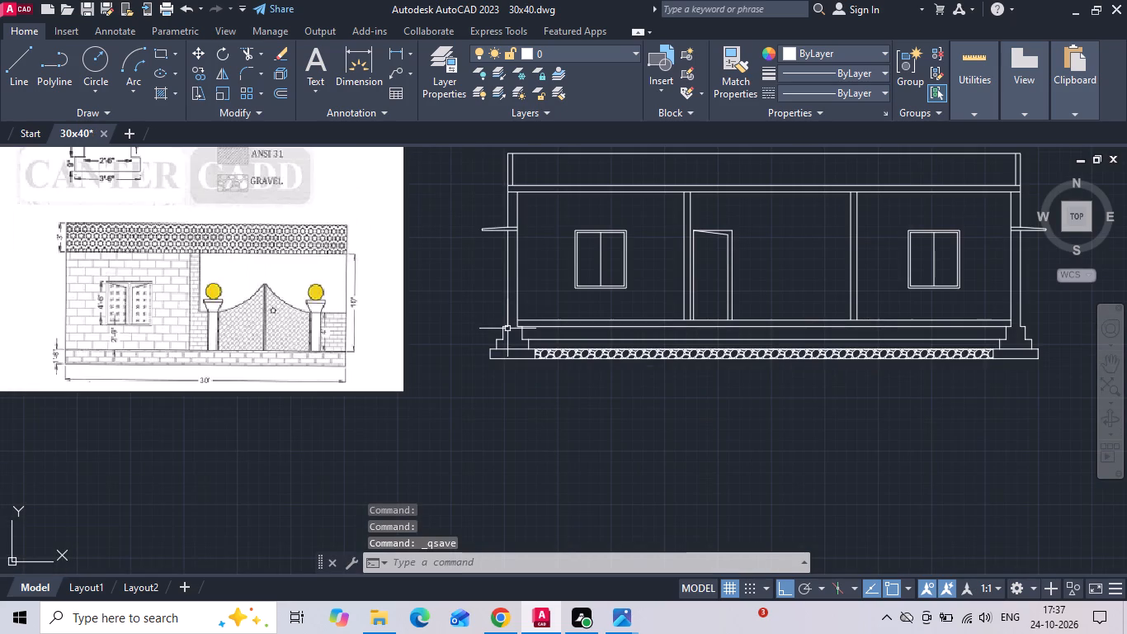
scroll(805, 350, "up", 2)
left_click(696, 362)
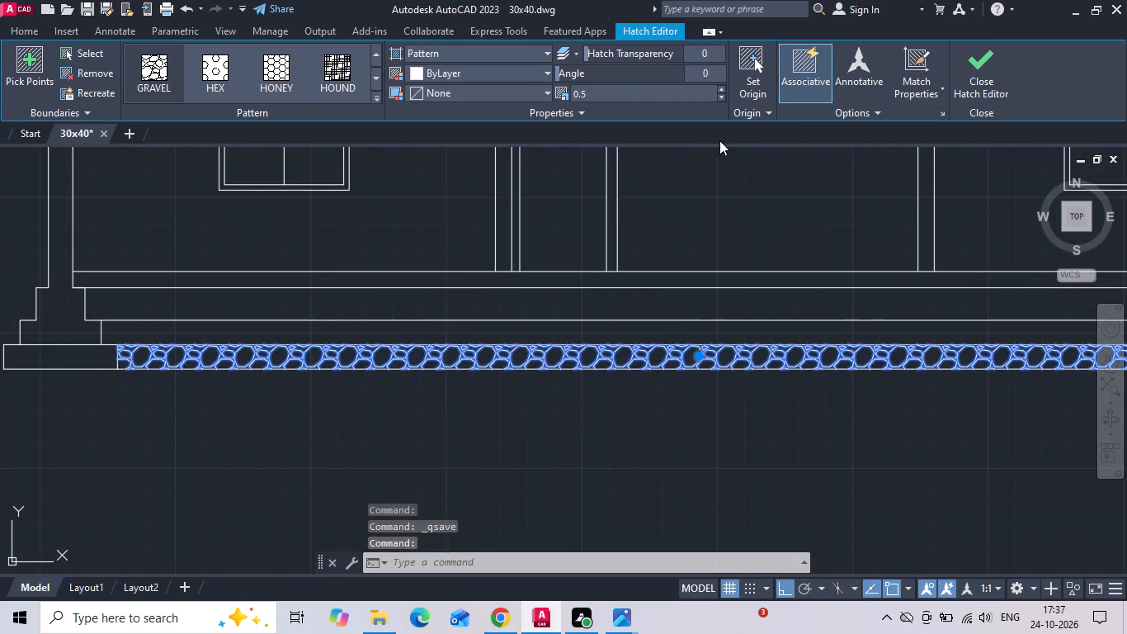
left_click(634, 92)
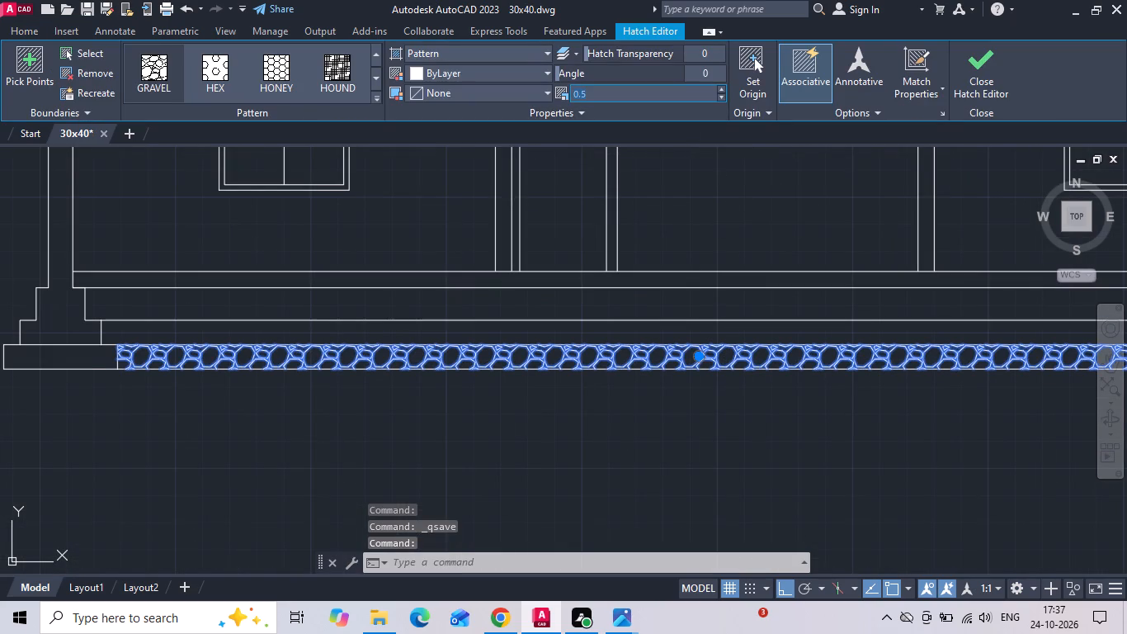
scroll(534, 374, "down", 3)
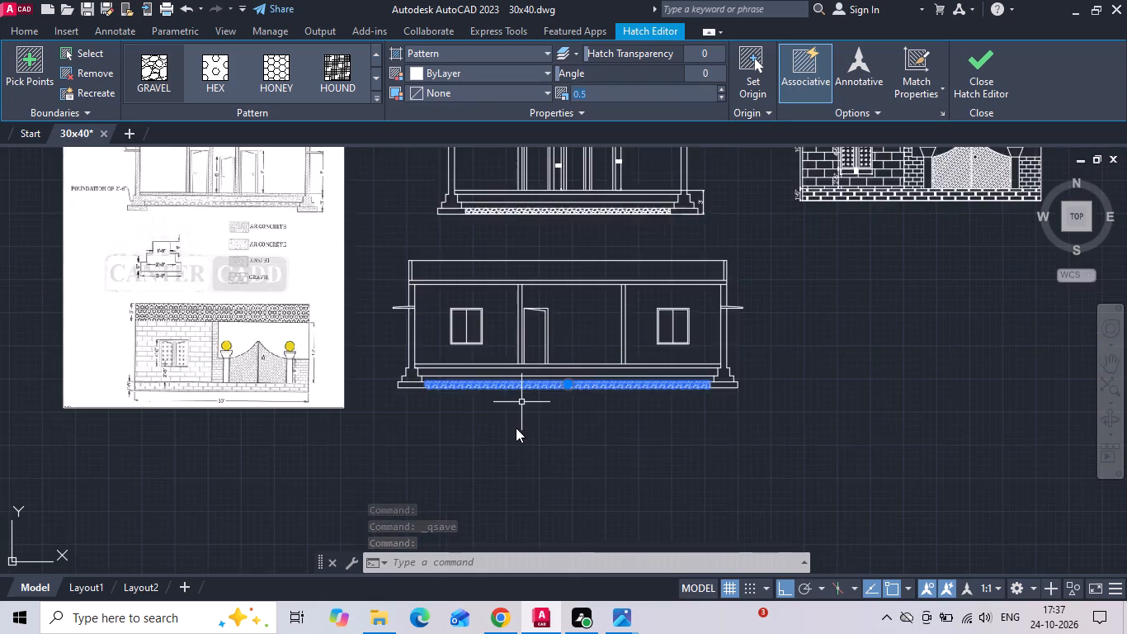
scroll(516, 428, "down", 2)
key("Escape")
scroll(521, 337, "up", 7)
left_click(512, 385)
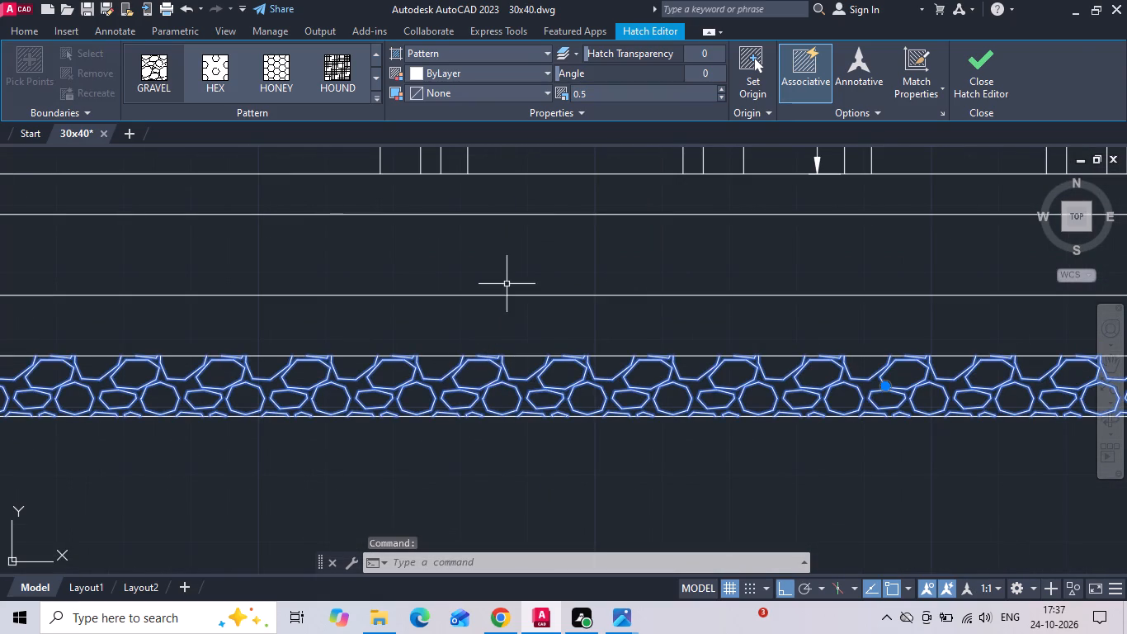
key("Escape")
scroll(523, 237, "down", 4)
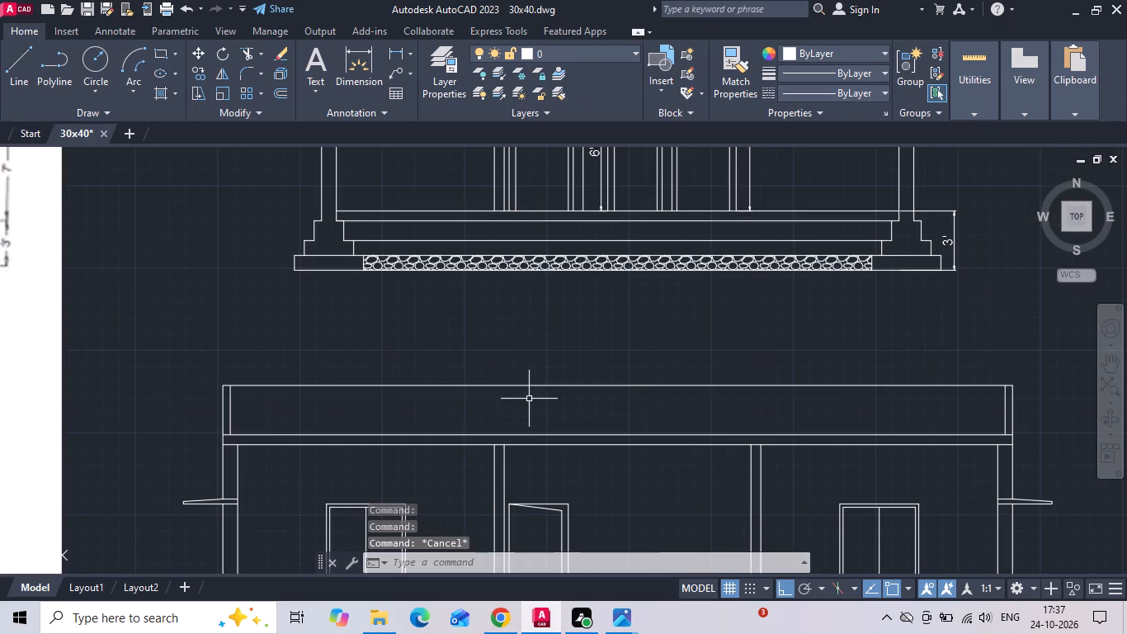
scroll(545, 277, "down", 3)
scroll(543, 442, "up", 4)
left_click(545, 442)
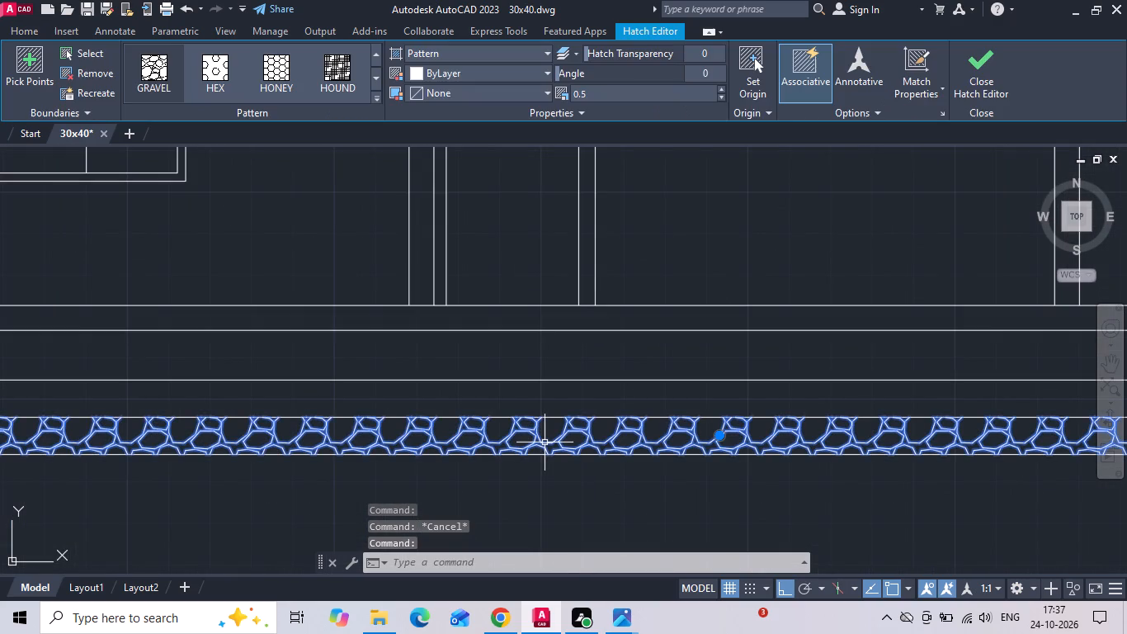
key("Escape")
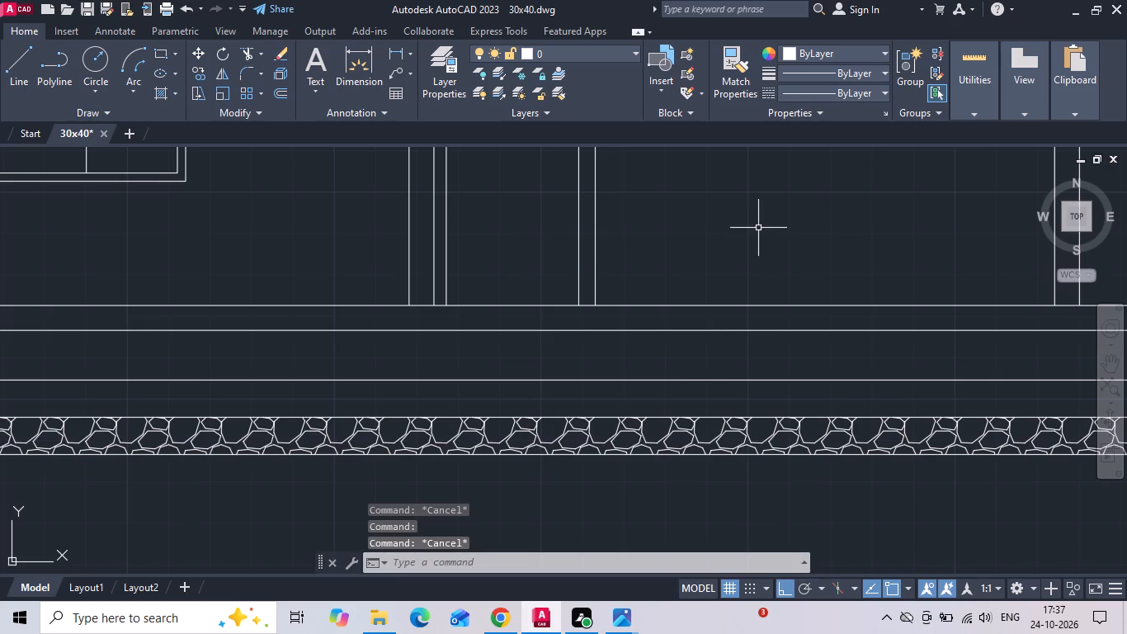
Save the drawing.
key("ctrl+s")
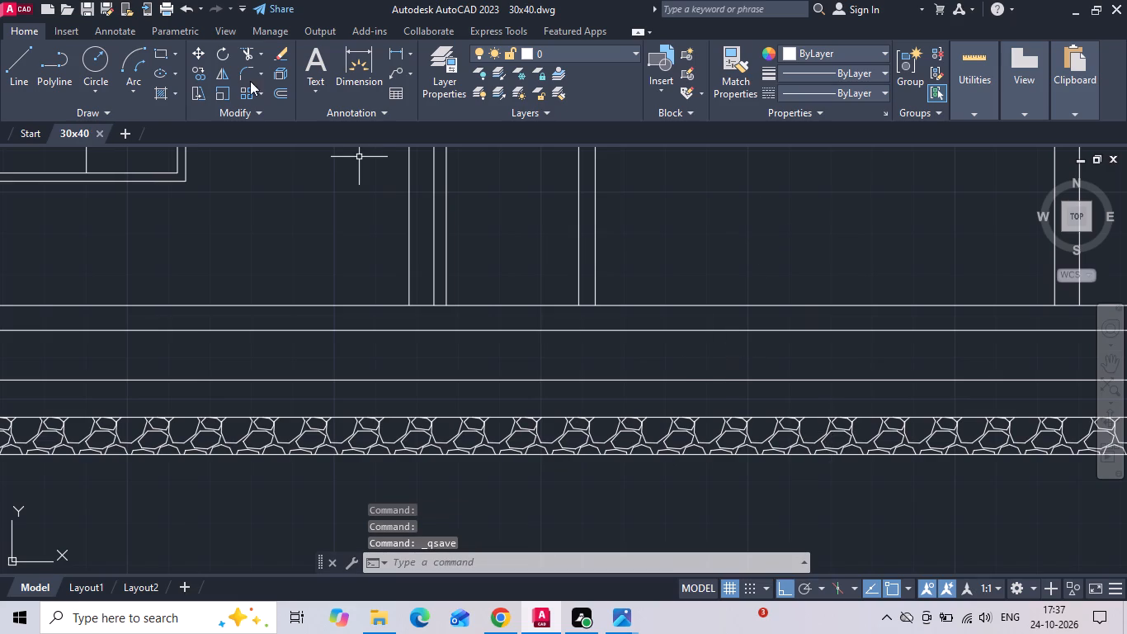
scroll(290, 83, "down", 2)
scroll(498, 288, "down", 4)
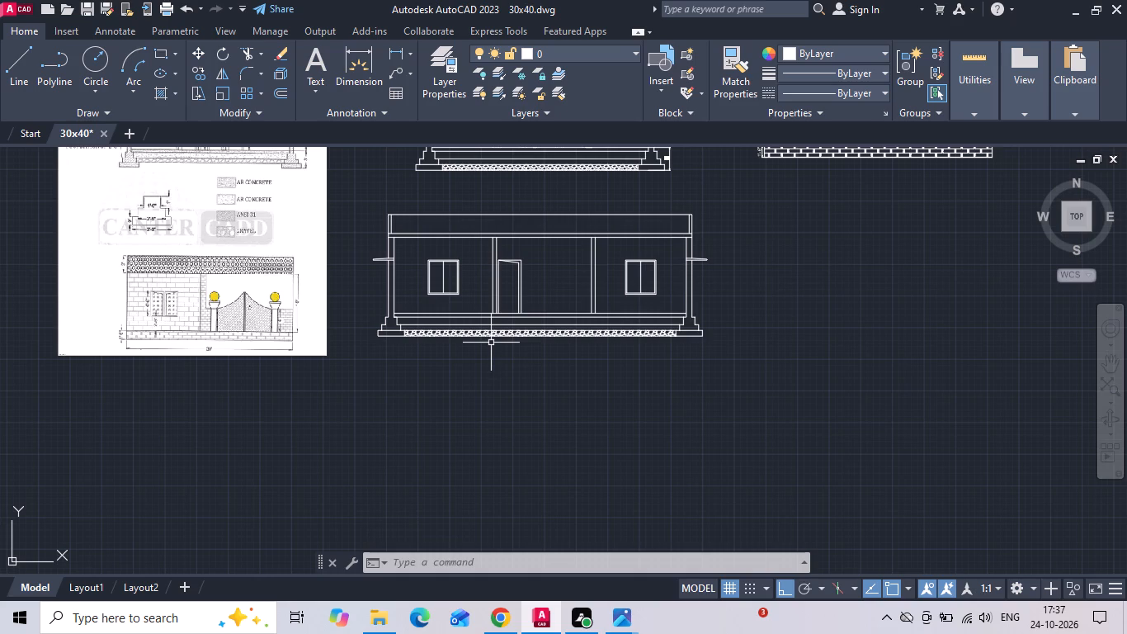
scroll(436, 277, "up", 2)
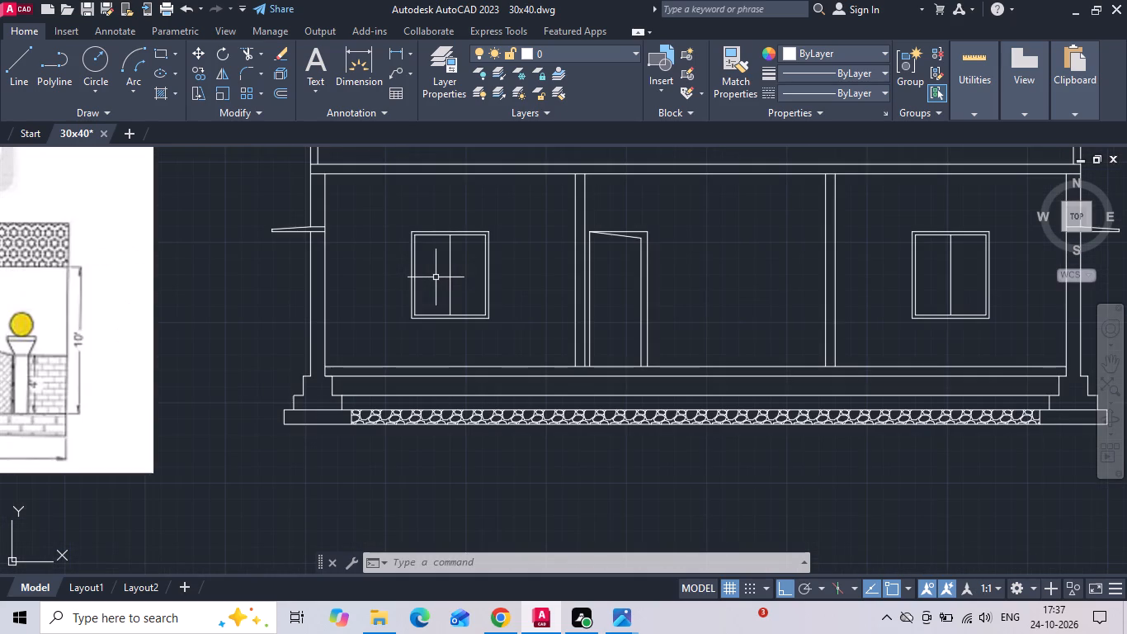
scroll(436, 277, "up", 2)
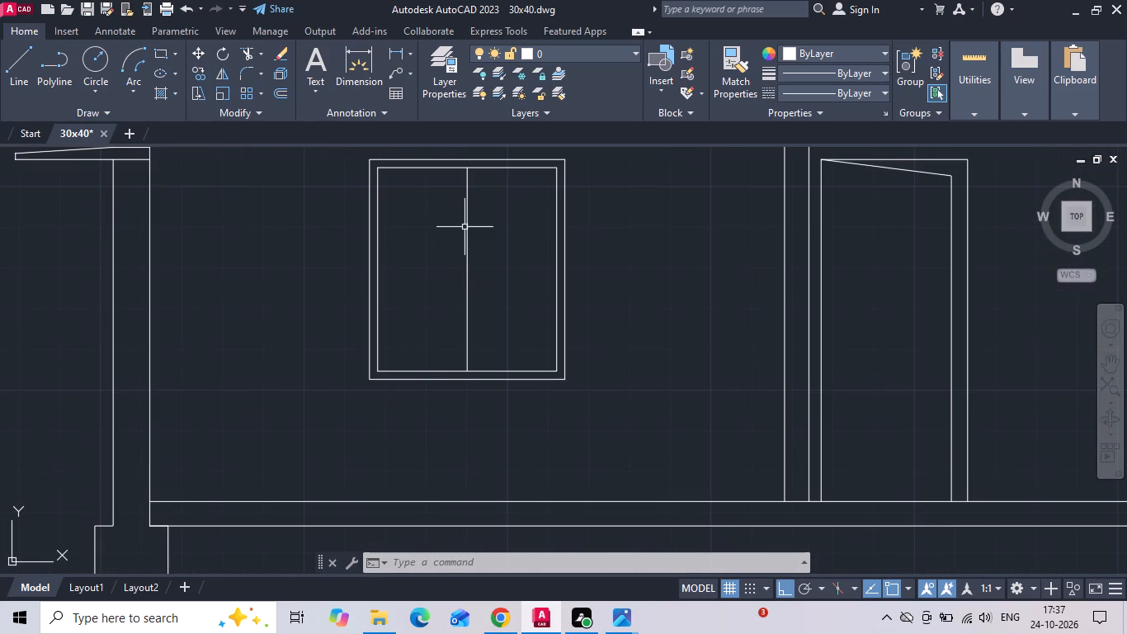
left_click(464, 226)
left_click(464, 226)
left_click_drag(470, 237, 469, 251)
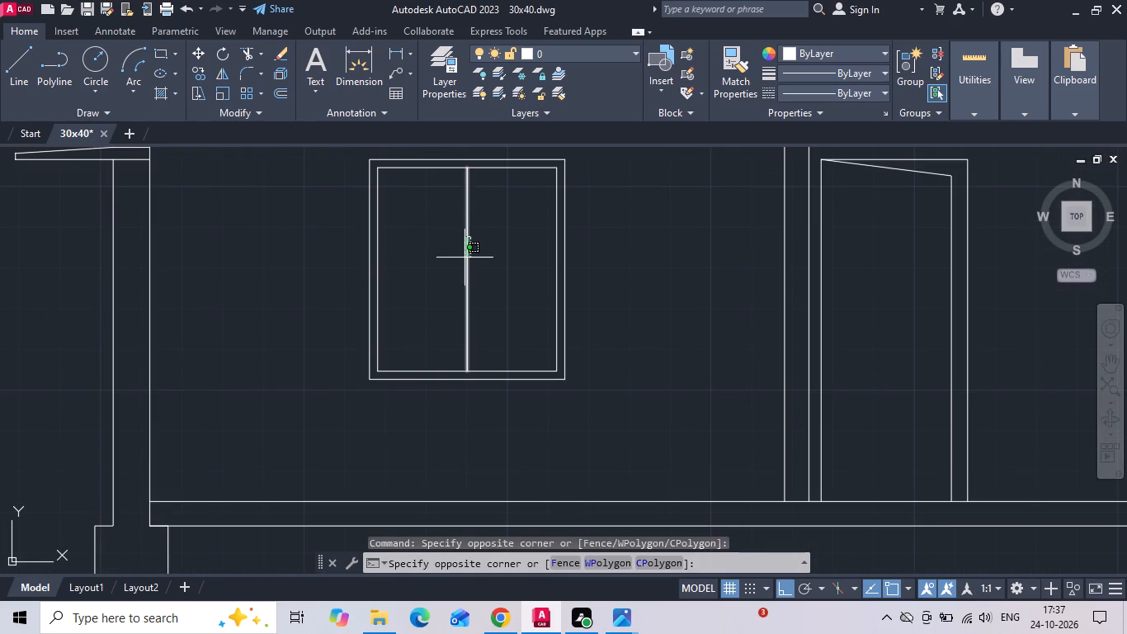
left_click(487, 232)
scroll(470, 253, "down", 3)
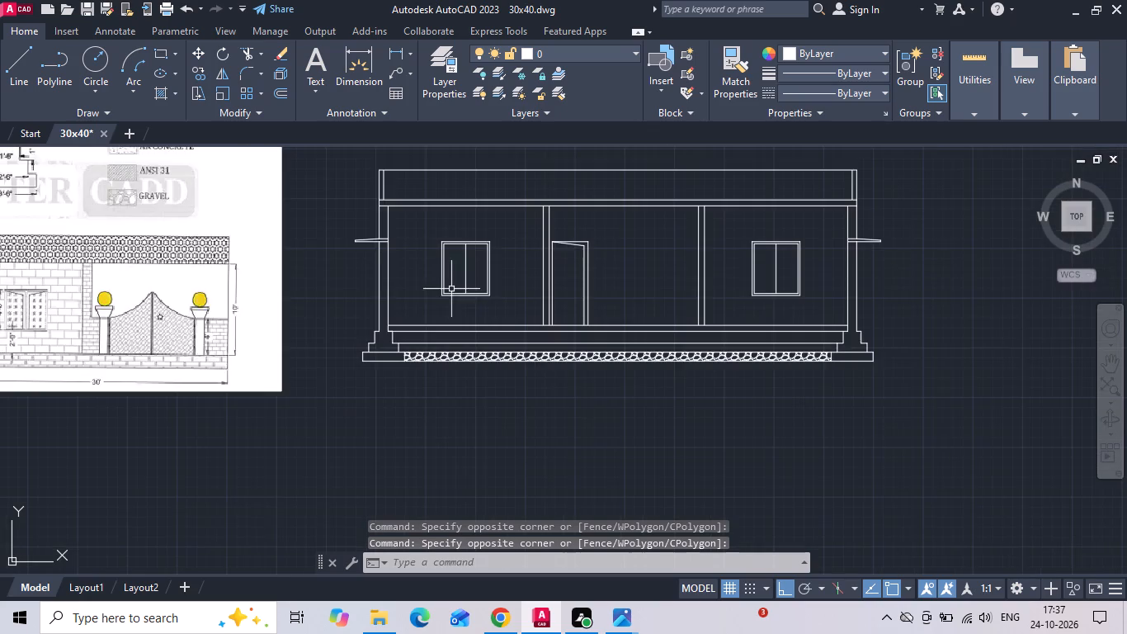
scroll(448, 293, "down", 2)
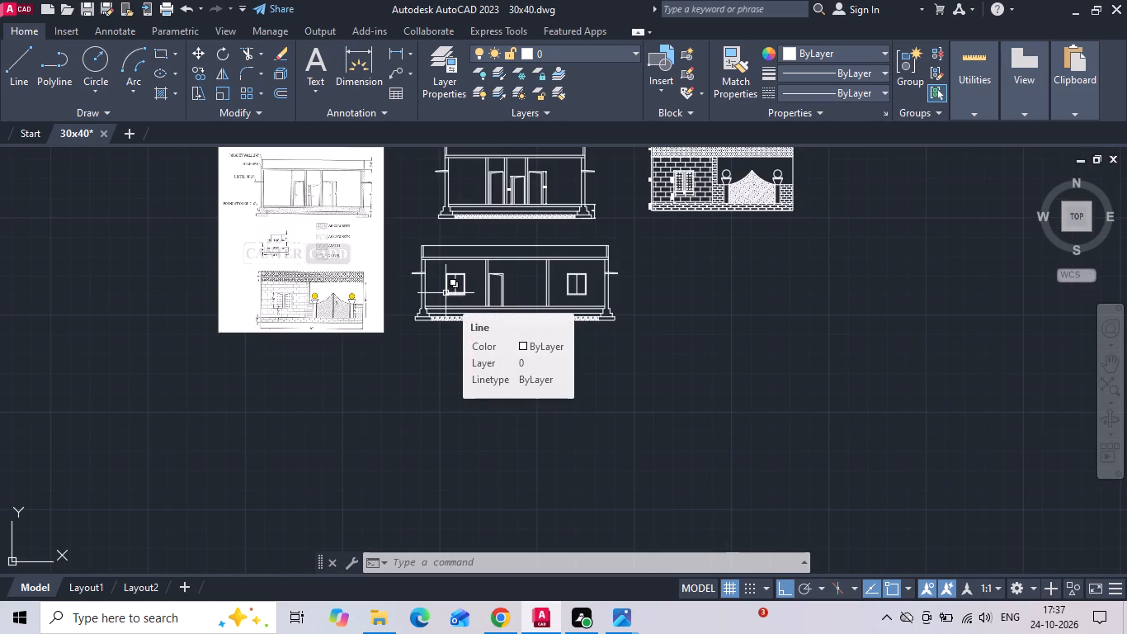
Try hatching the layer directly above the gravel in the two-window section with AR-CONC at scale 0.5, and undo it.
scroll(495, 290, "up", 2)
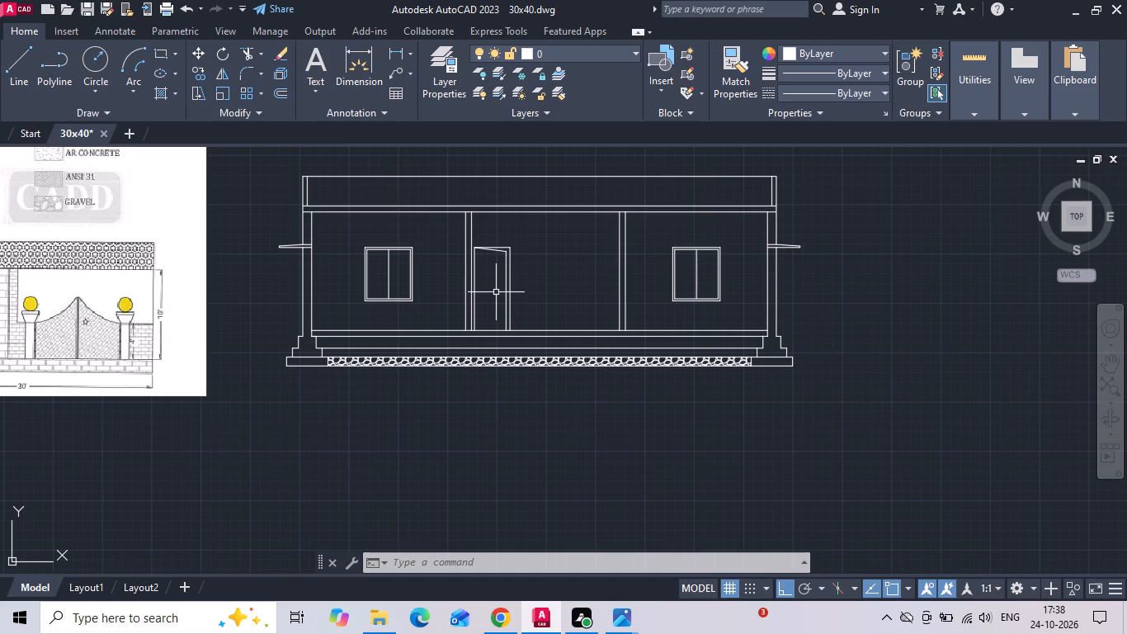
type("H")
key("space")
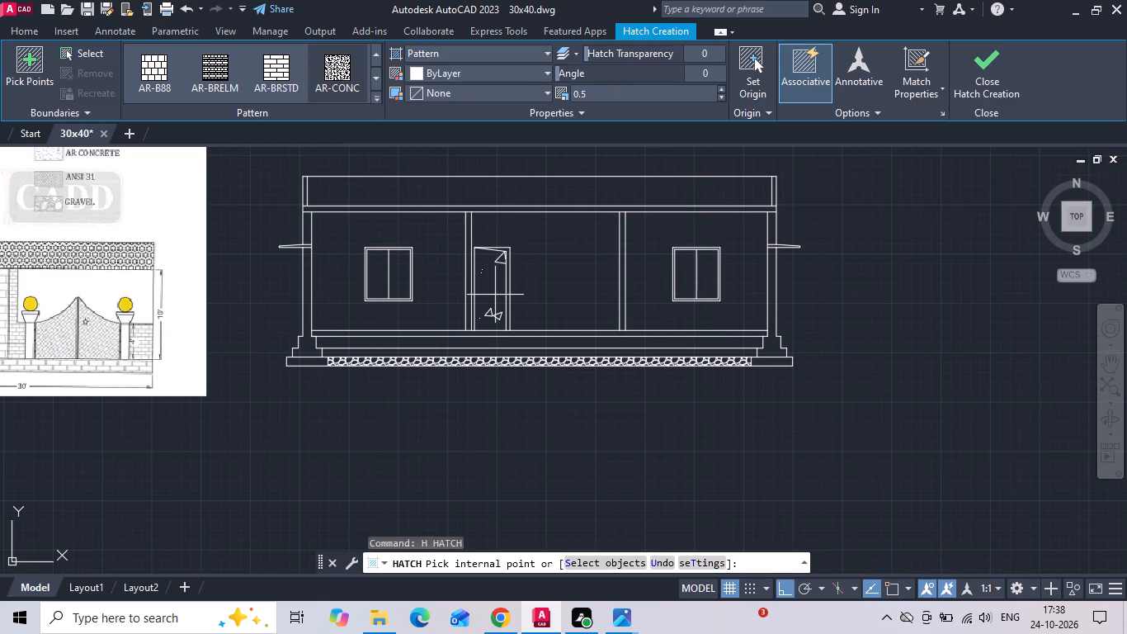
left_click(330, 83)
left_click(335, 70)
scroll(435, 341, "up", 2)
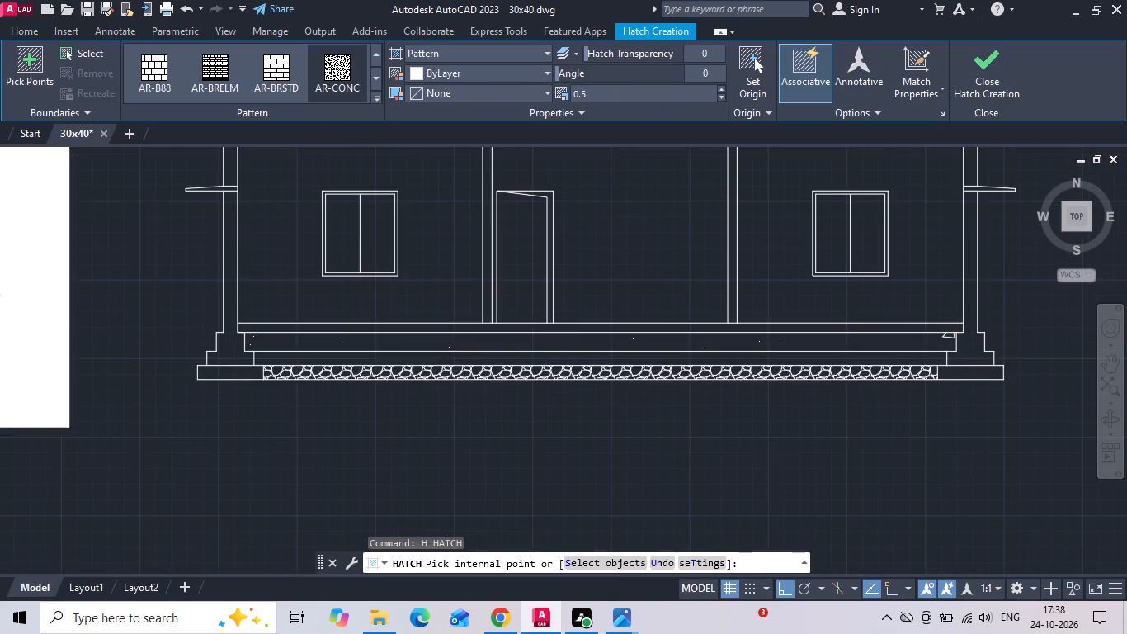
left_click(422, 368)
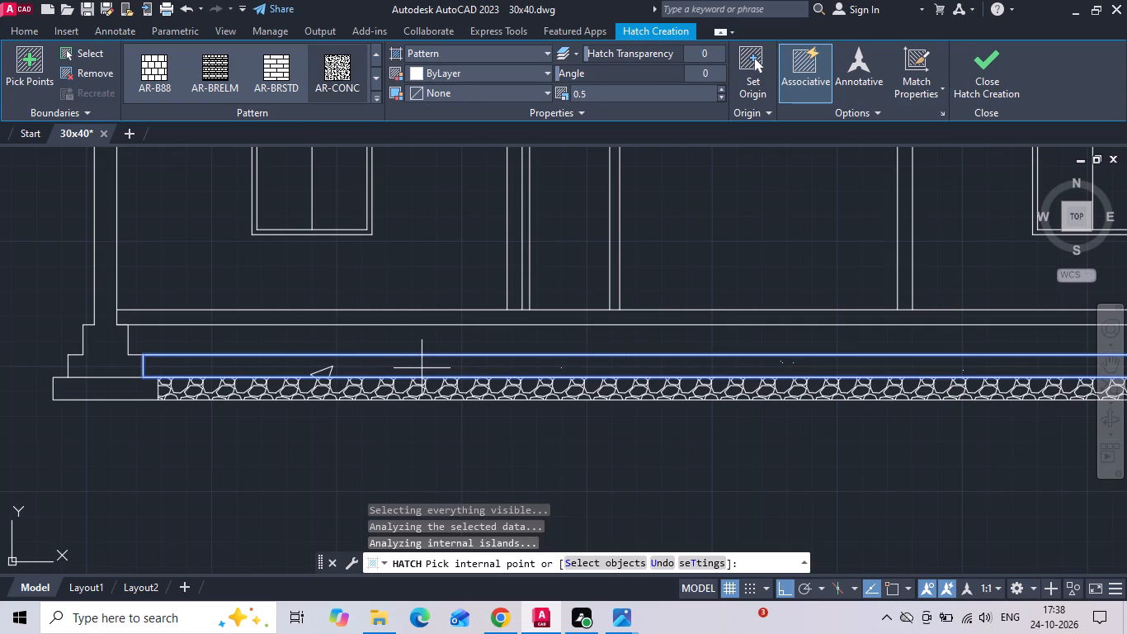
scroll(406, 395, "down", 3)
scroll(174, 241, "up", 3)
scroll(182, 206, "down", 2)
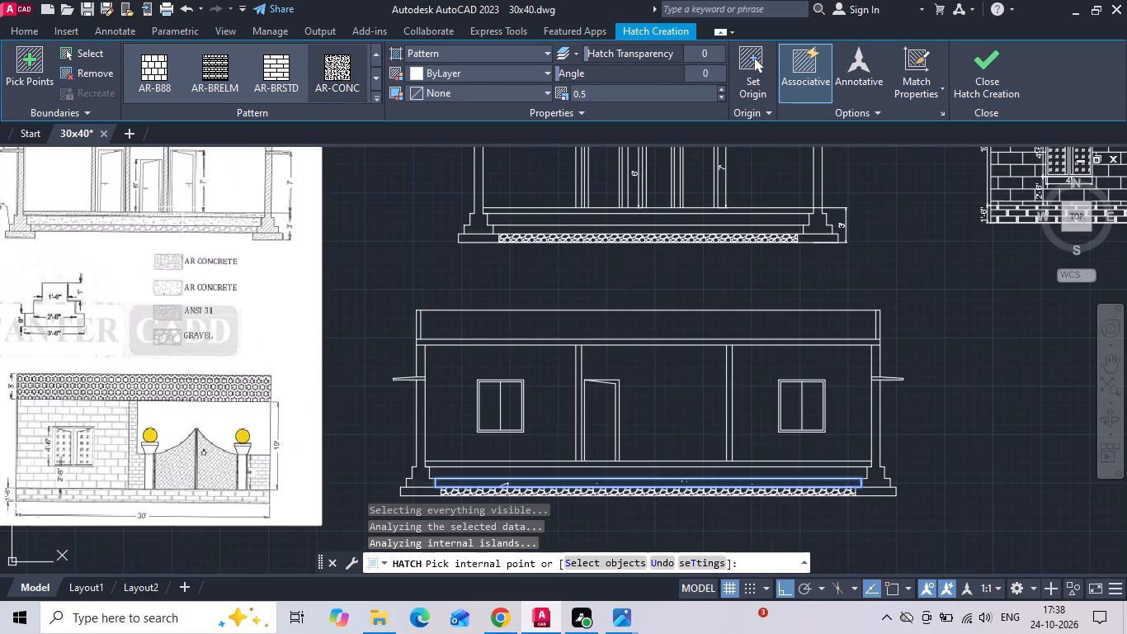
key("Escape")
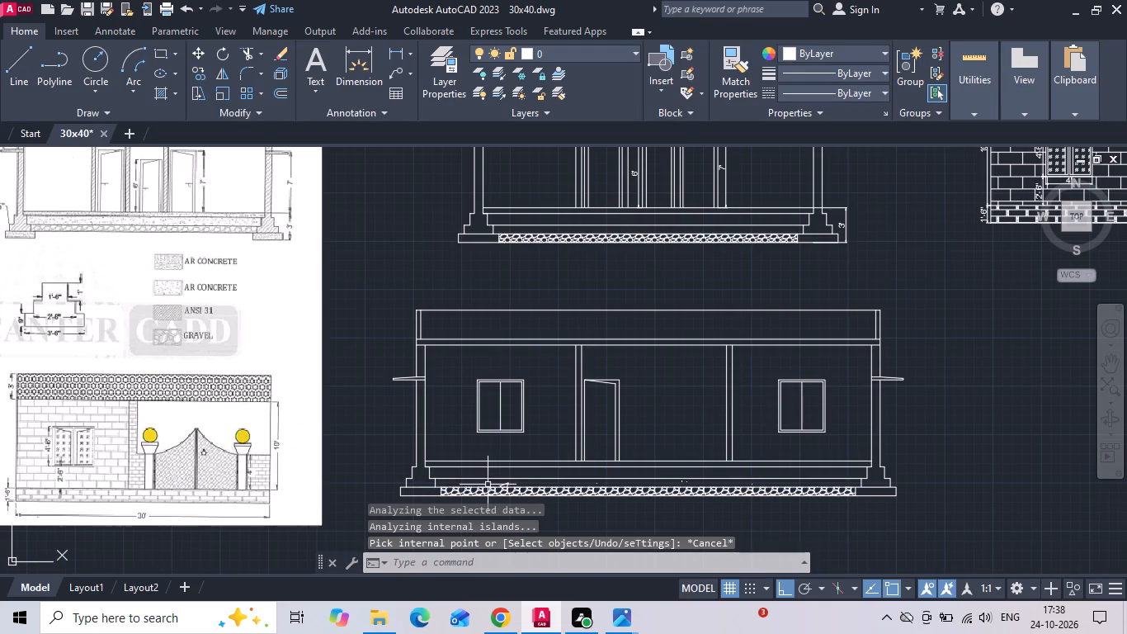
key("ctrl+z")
Delete the gravel hatch from the bottom layer of the two-window section.
scroll(425, 374, "up", 2, "ctrl")
scroll(316, 331, "up", 2)
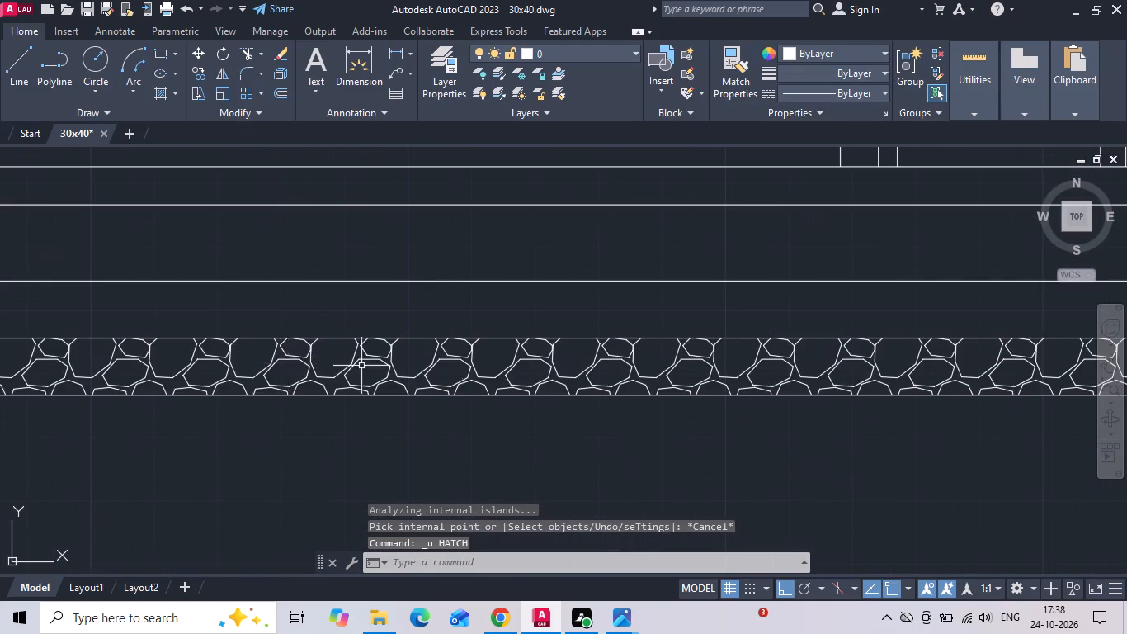
scroll(445, 386, "down", 1)
left_click(345, 380)
left_click(334, 381)
key("Delete")
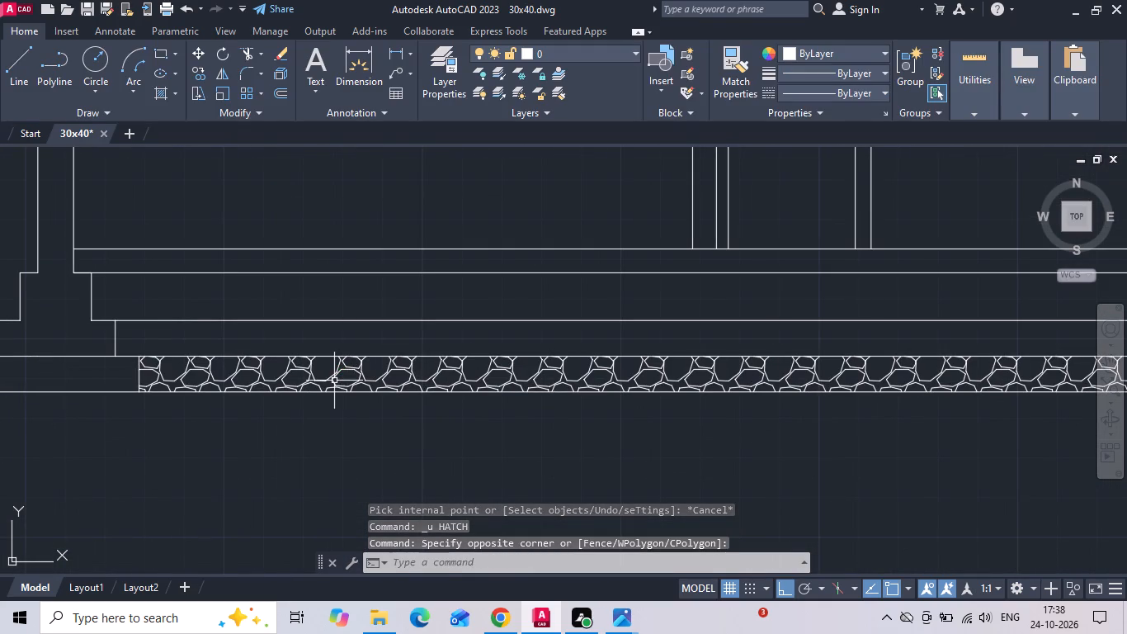
left_click(302, 383)
key("Delete")
Trim away the bottom line between the two footings of the two-window section.
type("TR")
key("space")
left_click_drag(390, 381, 395, 414)
left_click(385, 440)
scroll(376, 425, "down", 3)
left_click(380, 436)
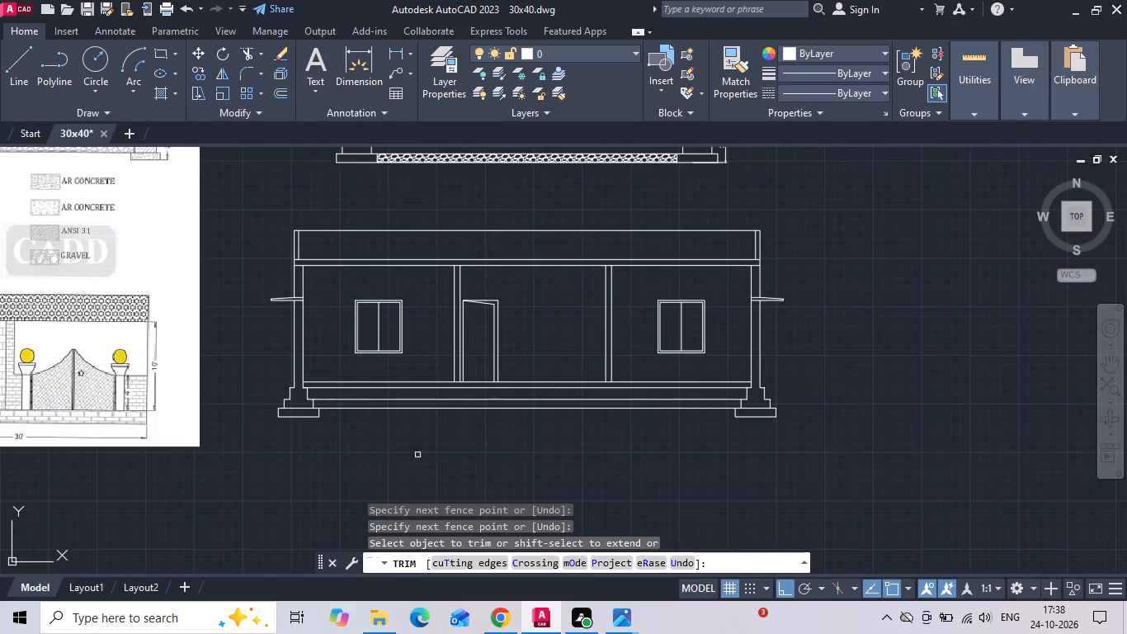
scroll(423, 458, "down", 1)
scroll(436, 274, "up", 2)
key("Escape")
Delete the gravel hatch from the bottom layer of the section with the dimensioned doors.
left_click(436, 268)
key("Escape")
scroll(418, 269, "up", 1)
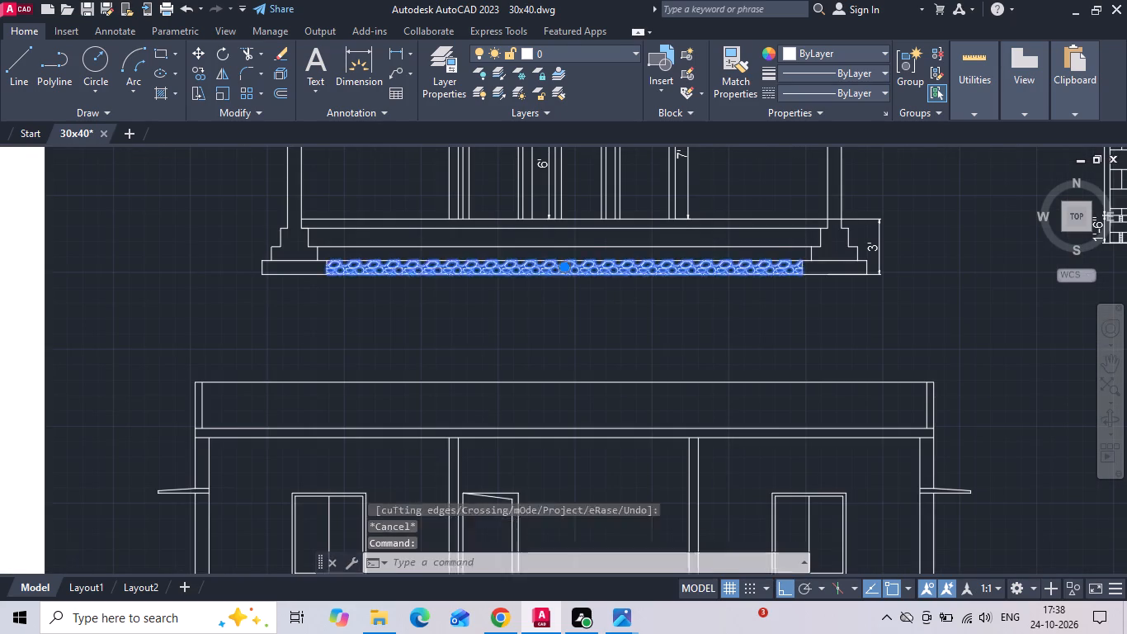
scroll(418, 269, "up", 2)
left_click(417, 267)
left_click(328, 261)
key("Delete")
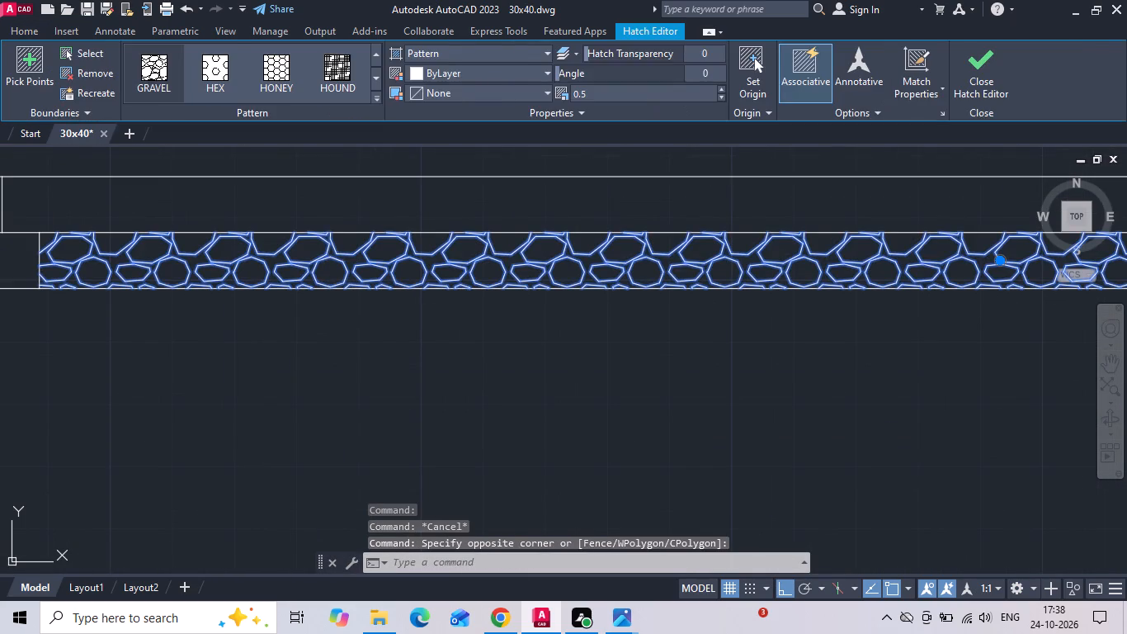
Trim away the bottom line between the two footings of the section with the dimensioned doors.
type("TR")
left_click_drag(351, 261, 355, 334)
scroll(352, 334, "down", 3)
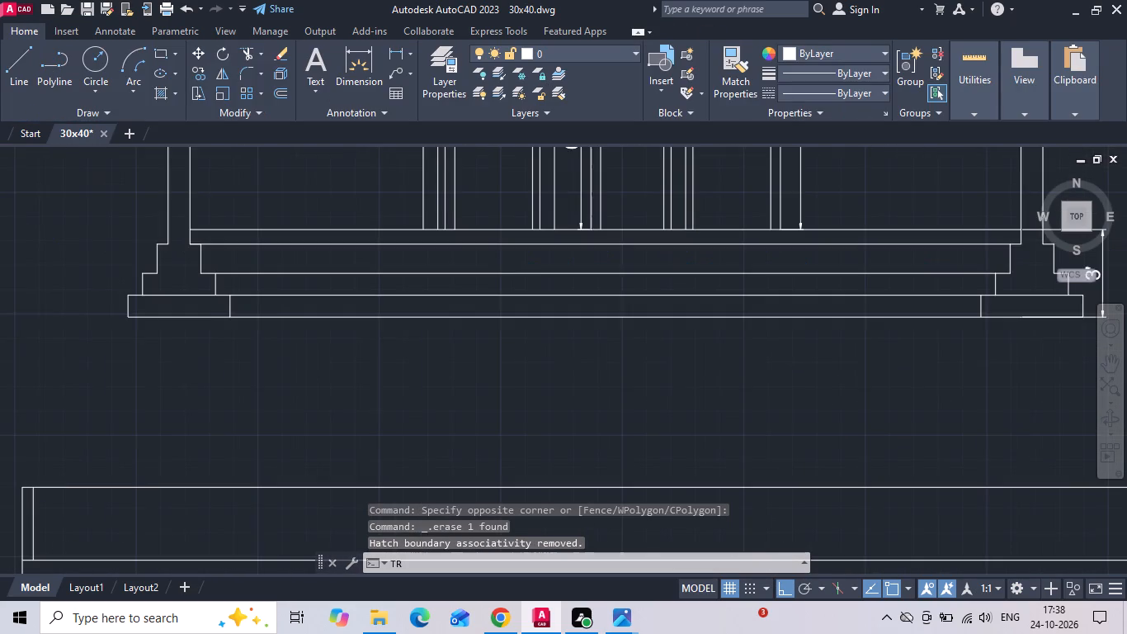
key("space")
key("space")
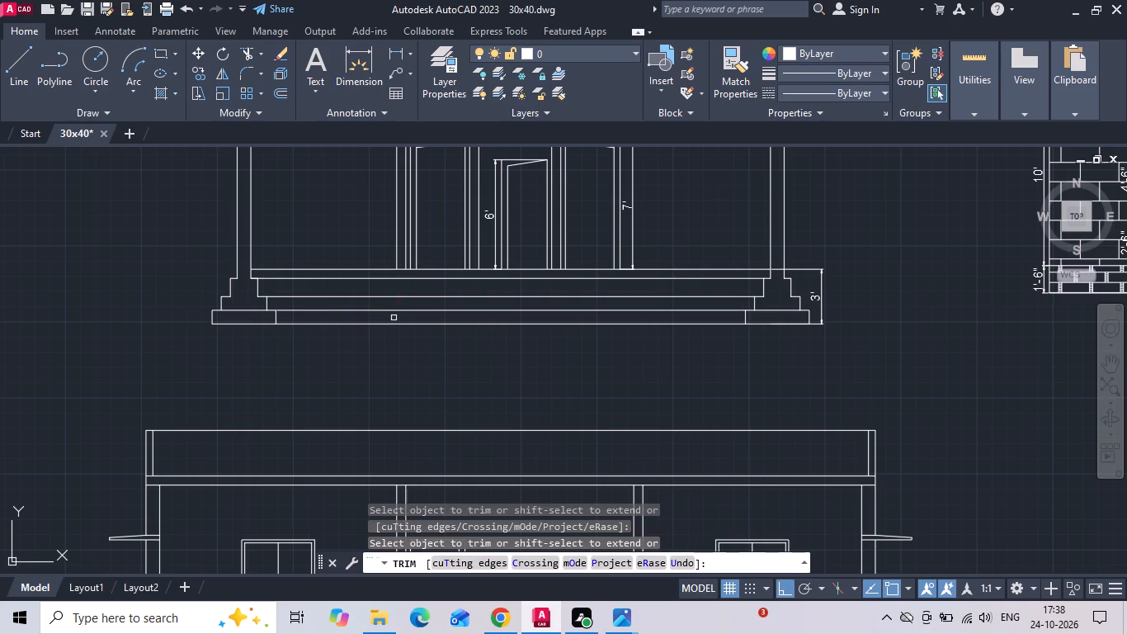
left_click(394, 323)
key("Escape")
Hatch the second layer below the floor line of the section with the dimensioned doors using AR-CONC at scale 0.01.
type("H")
key("space")
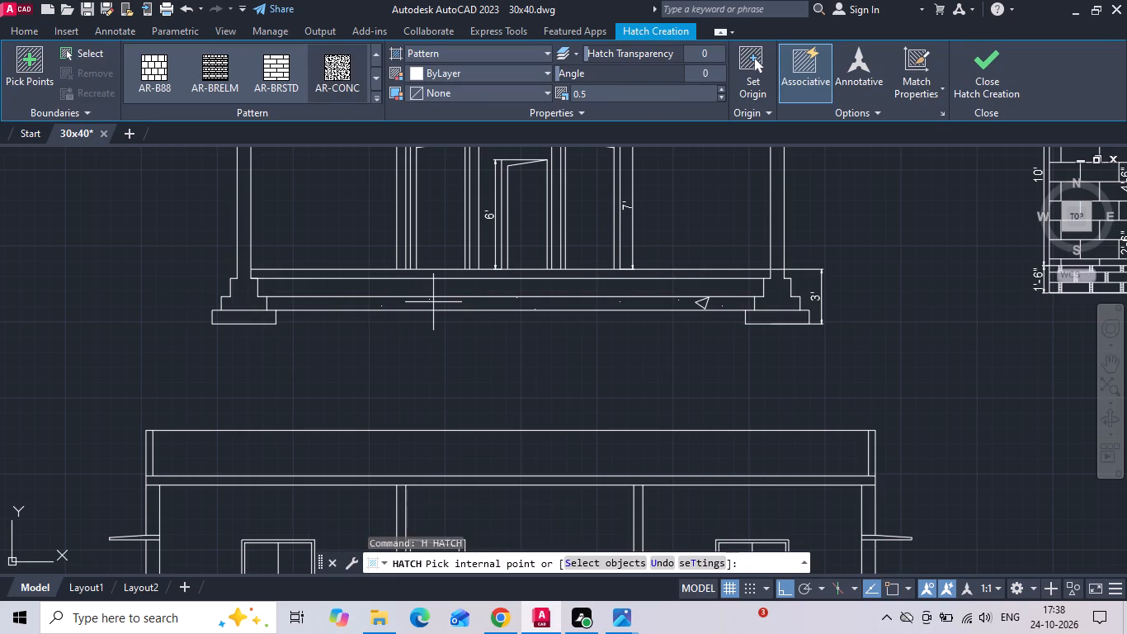
left_click(436, 291)
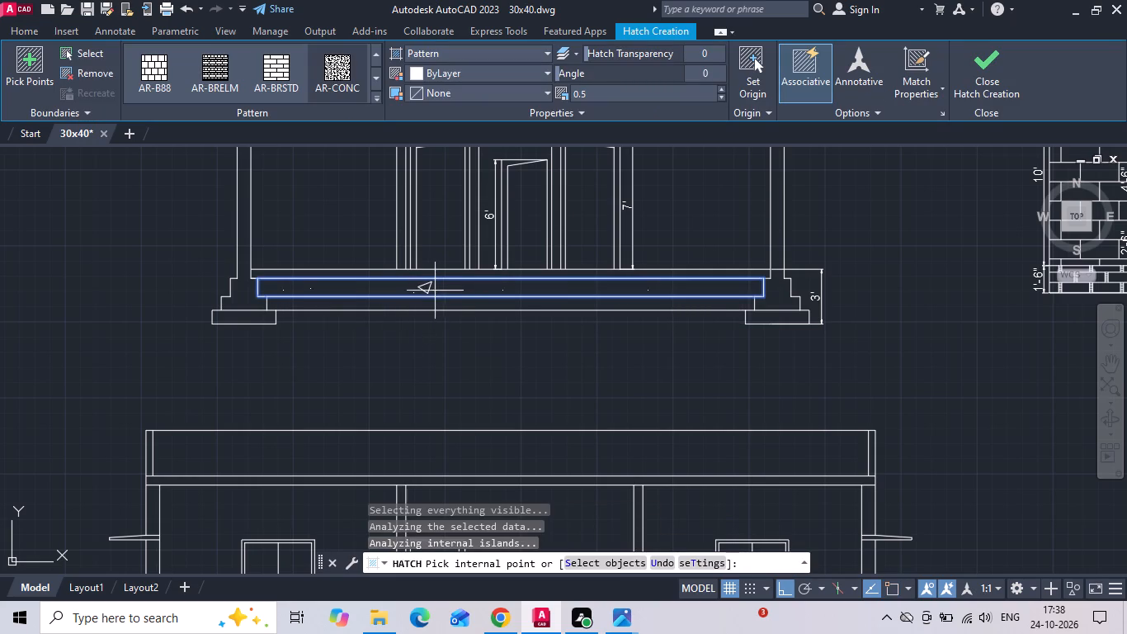
left_click(618, 93)
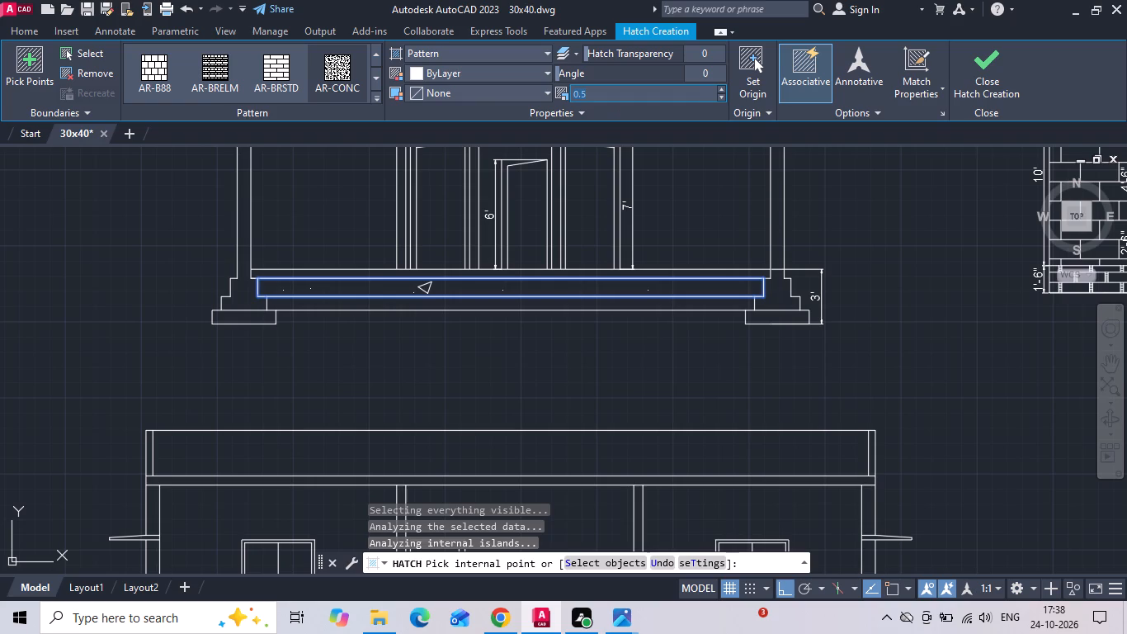
type(".01")
key("Return")
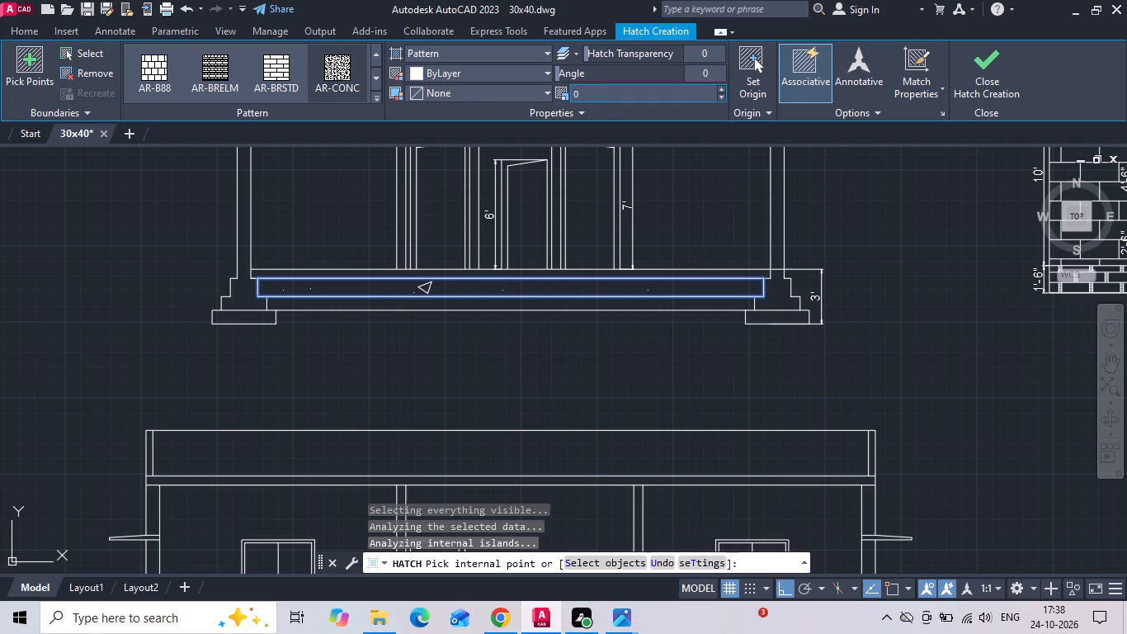
left_click(618, 94)
type(".01")
key("Return")
type(".0")
key("5")
key("Return")
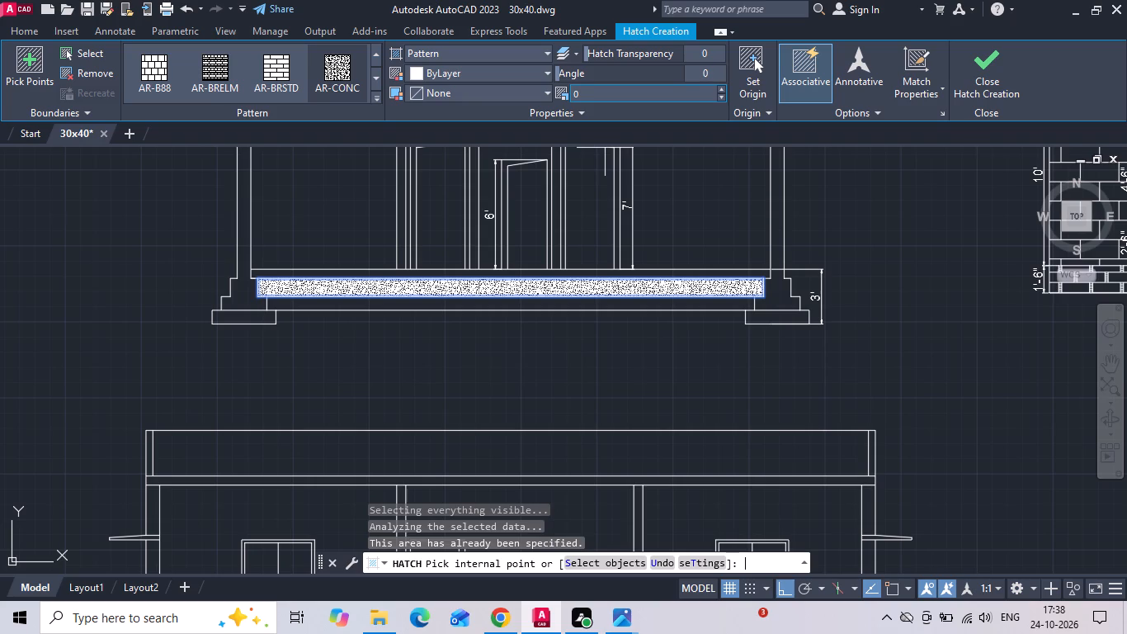
key("Escape")
Rescale the AR-CONC hatch in the section with the dimensioned doors to 0.1, then enter a scale of 0.08.
scroll(552, 311, "up", 1)
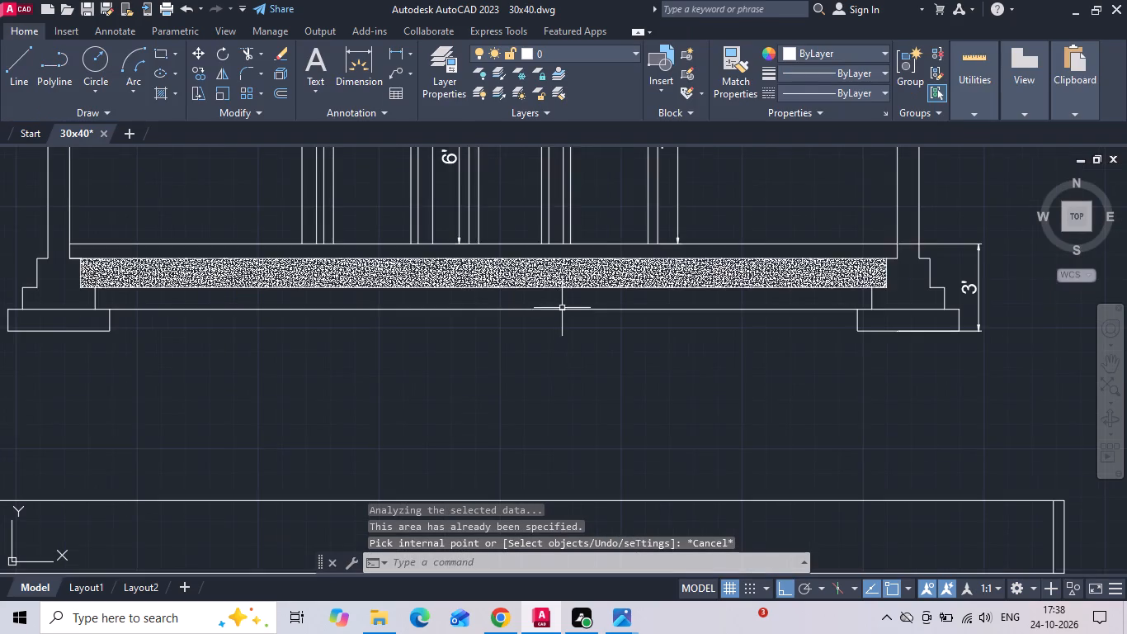
scroll(562, 307, "up", 1)
left_click(542, 253)
left_click(607, 95)
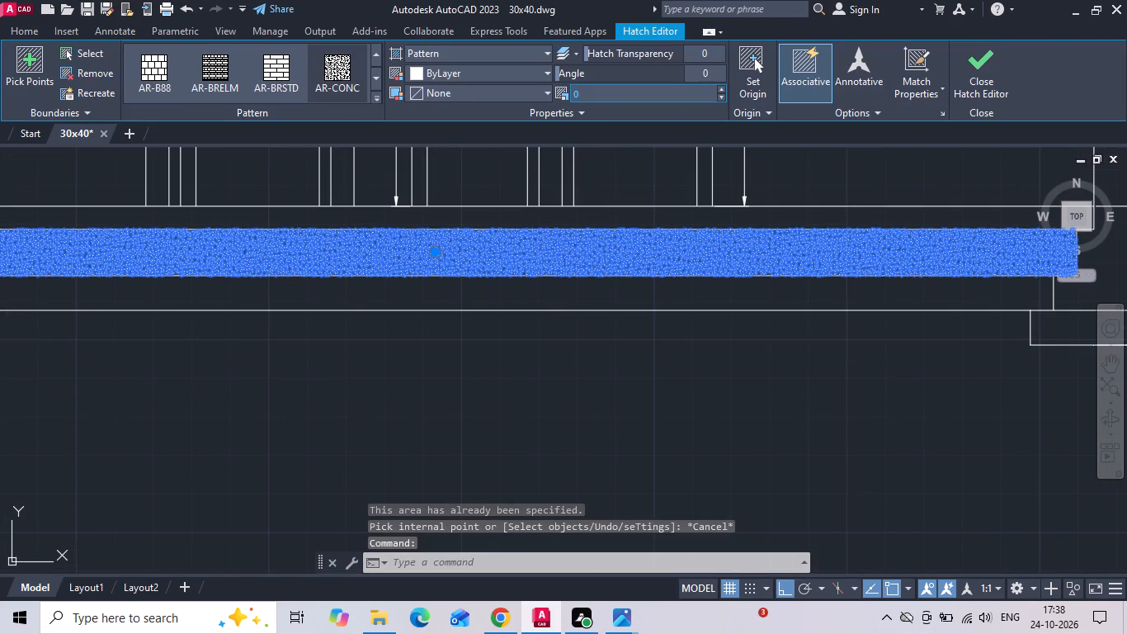
type(".1")
key("Return")
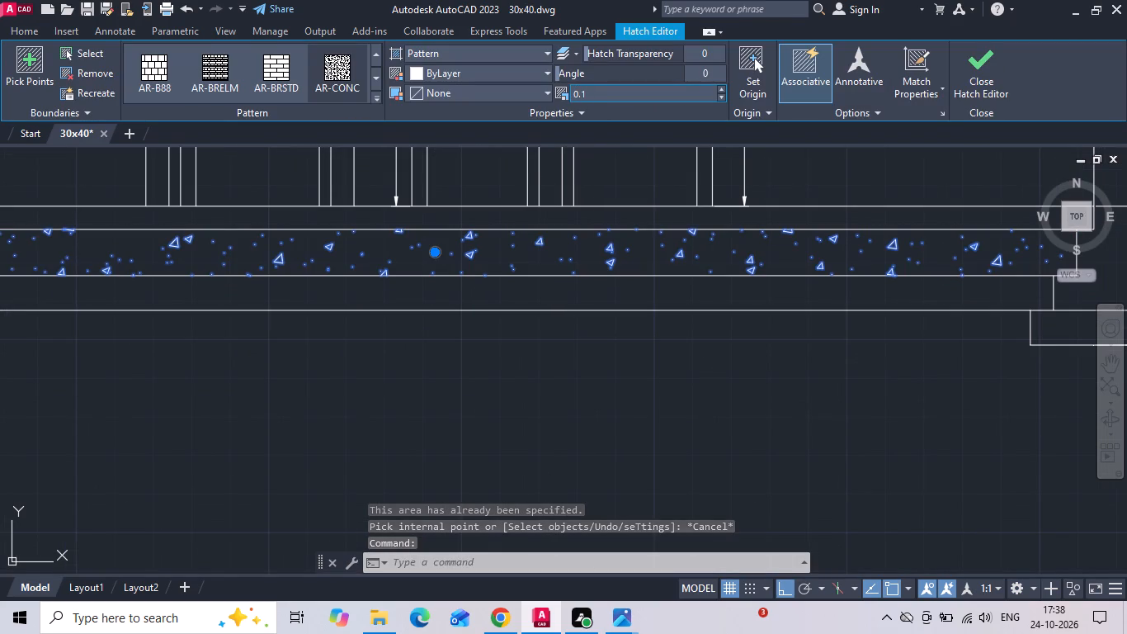
left_click(607, 96)
key("BackSpace")
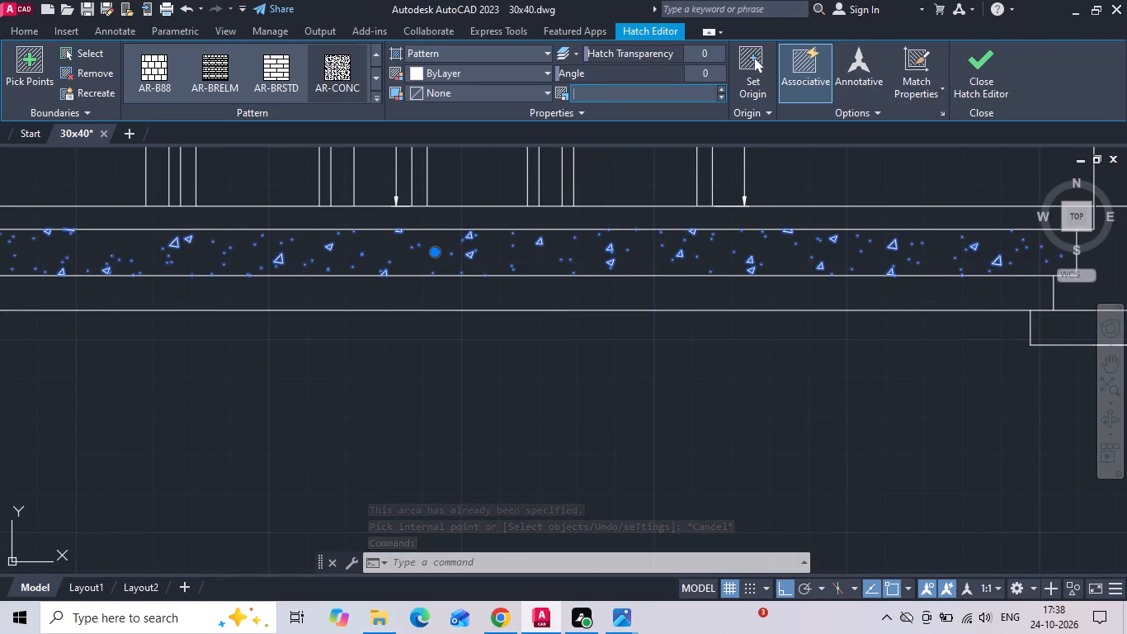
key("period")
key("0")
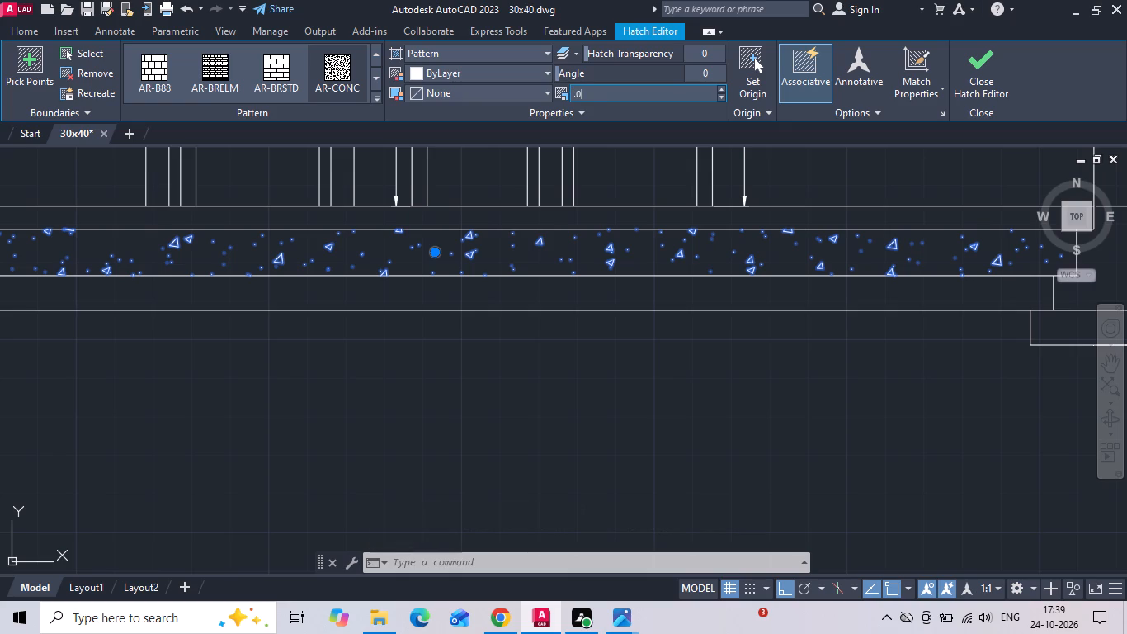
key("8")
key("Return")
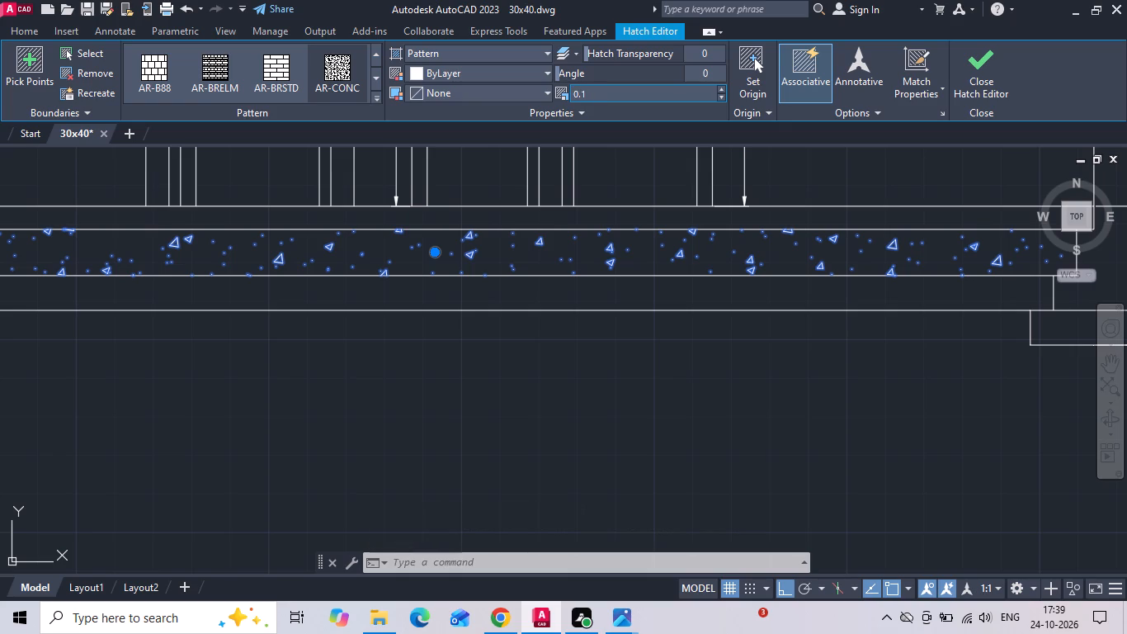
left_click(607, 97)
type(".0")
key("8")
key("Return")
Hatch the thin top floor layer of the section with the dimensioned doors using the AR-SAND pattern.
key("space")
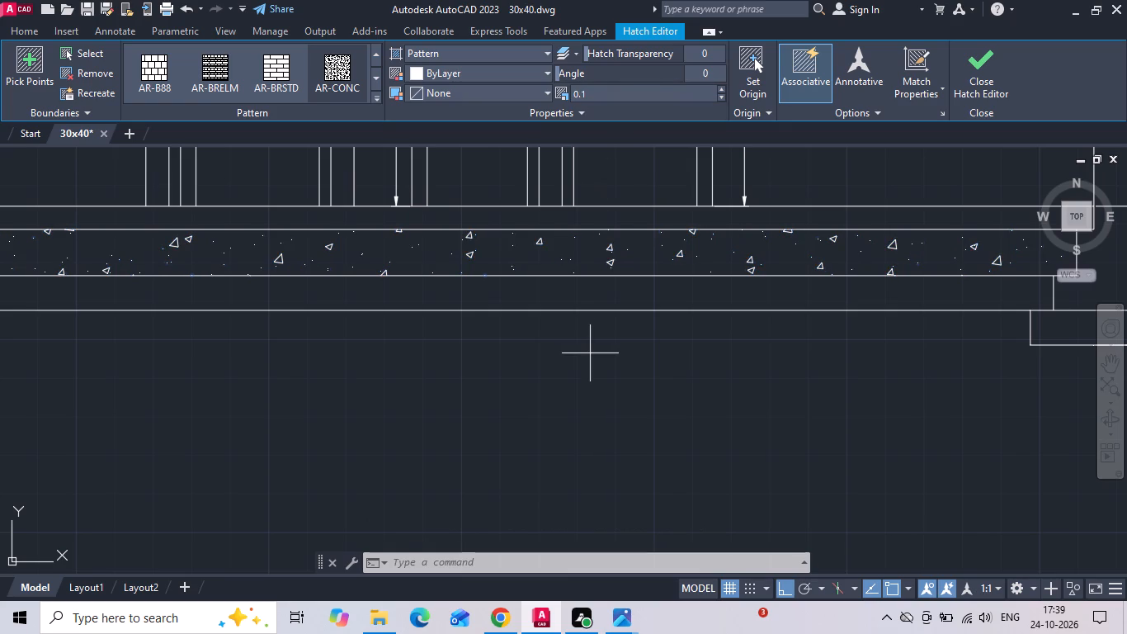
scroll(604, 321, "down", 1)
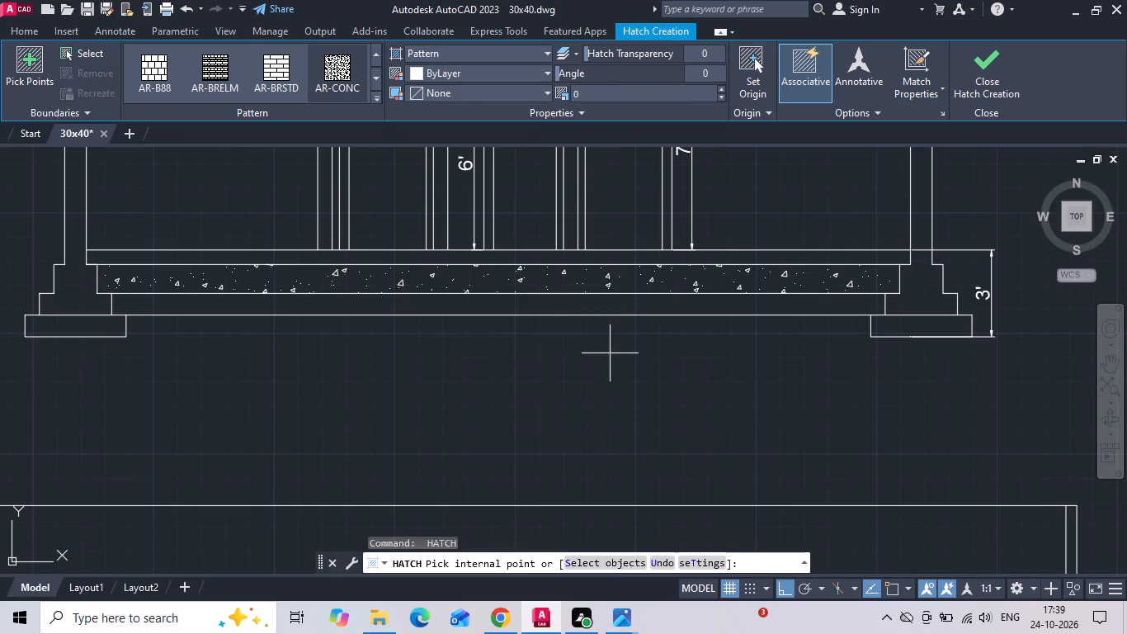
type("H")
key("space")
scroll(610, 353, "down", 1)
scroll(263, 87, "down", 1)
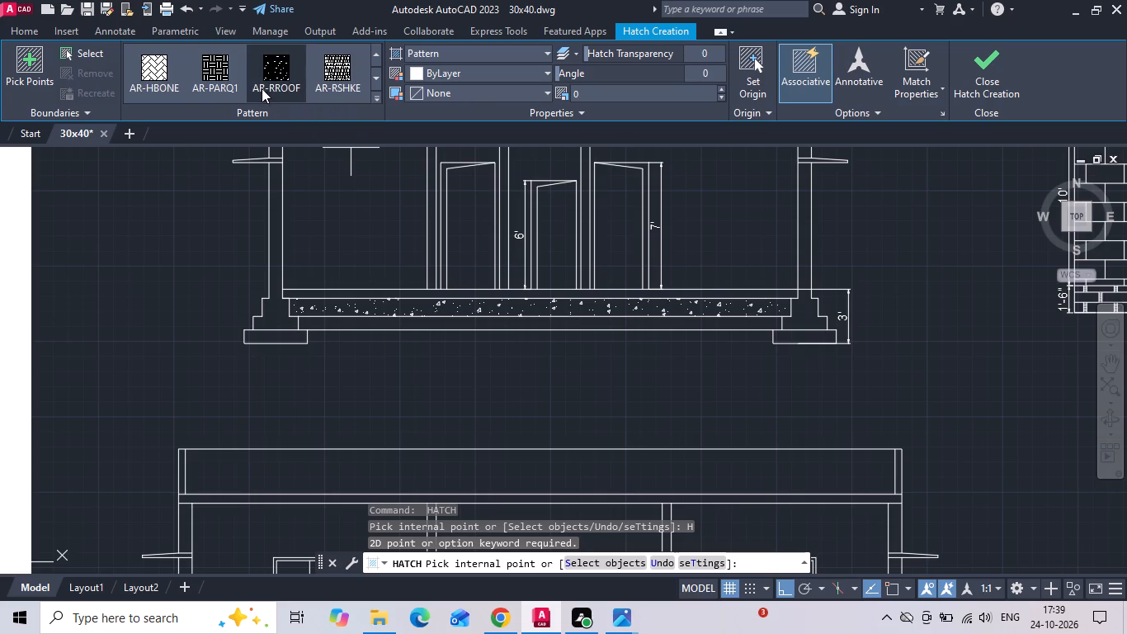
scroll(149, 88, "down", 1)
left_click(149, 88)
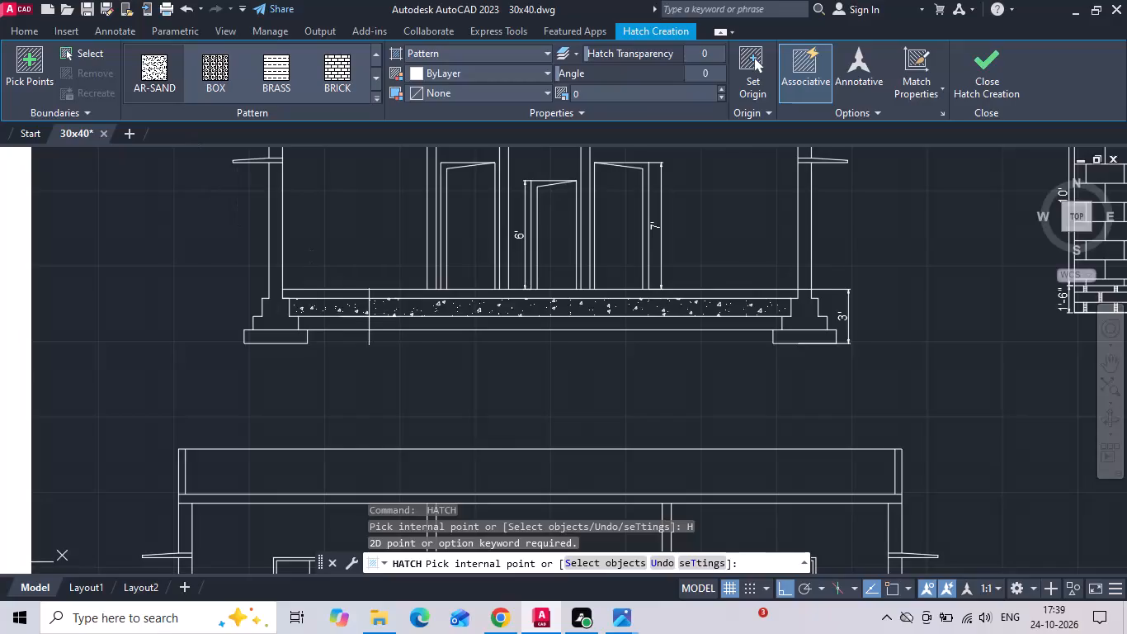
scroll(371, 308, "up", 1)
left_click(375, 288)
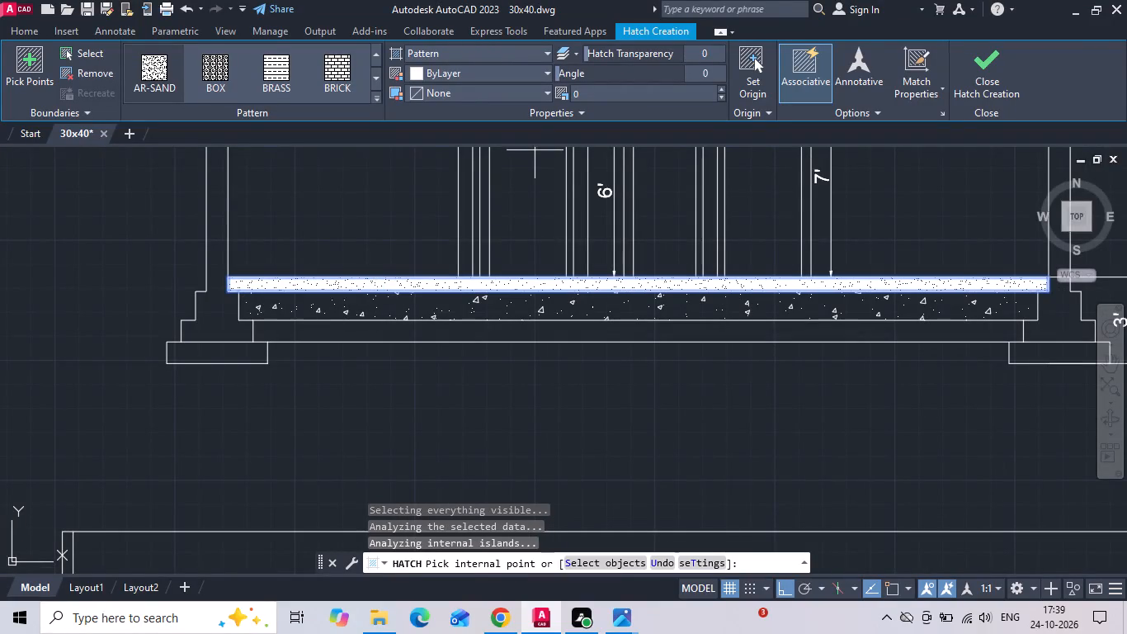
key("Escape")
Adjust the scale of the AR-SAND floor hatch, trying 1 and settling on 0.1.
scroll(474, 269, "up", 3)
left_click(441, 323)
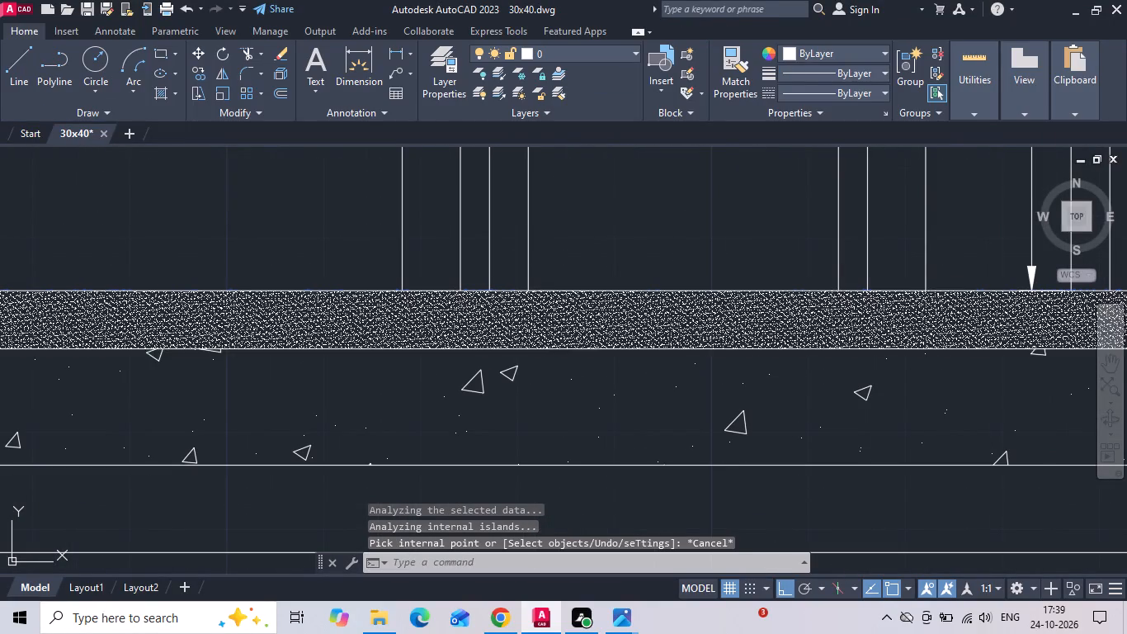
left_click(619, 97)
key("1")
key("Return")
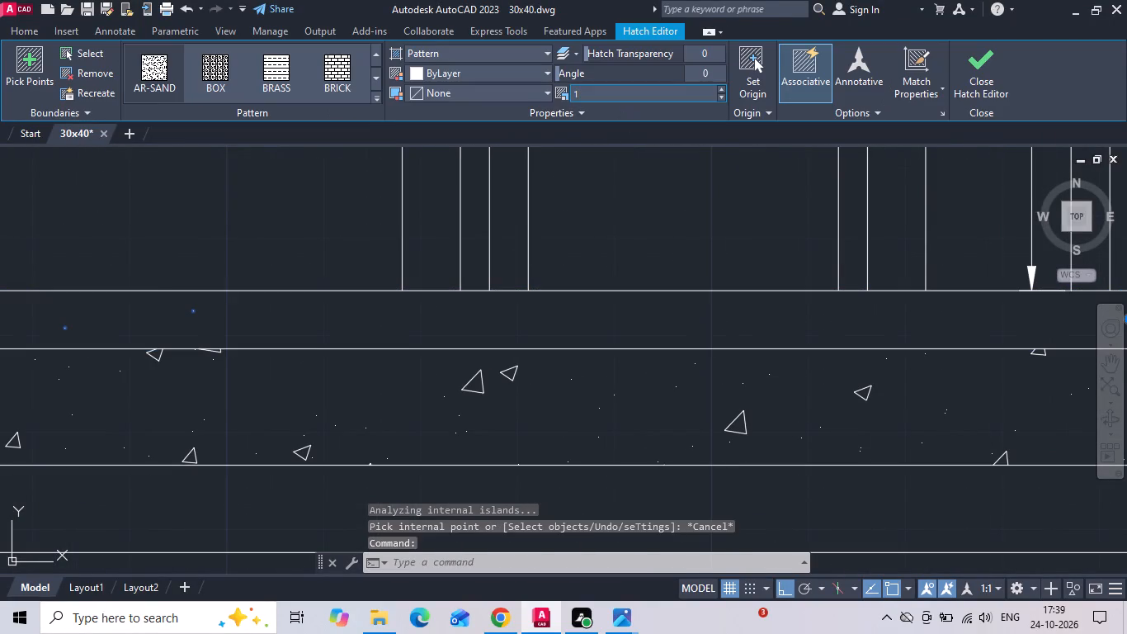
left_click(620, 93)
type(".1")
key("Return")
key("Escape")
Hatch the thin top floor layer of the two-window section with AR-SAND at scale 0.1.
scroll(559, 274, "down", 3)
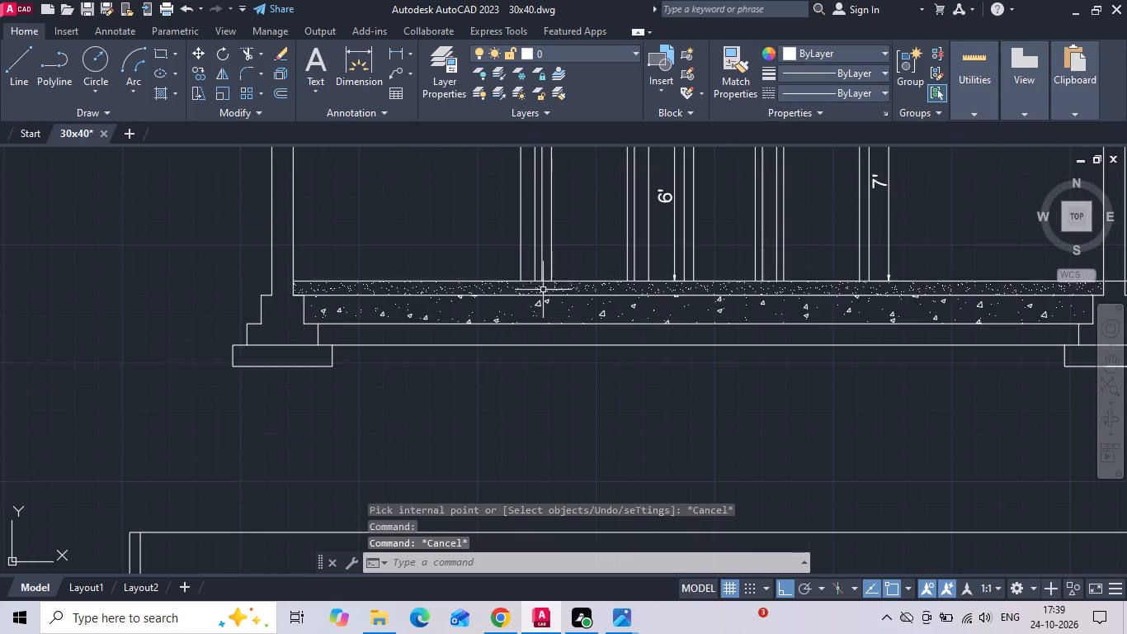
scroll(457, 237, "down", 2)
middle_click_drag(526, 375, 510, 234)
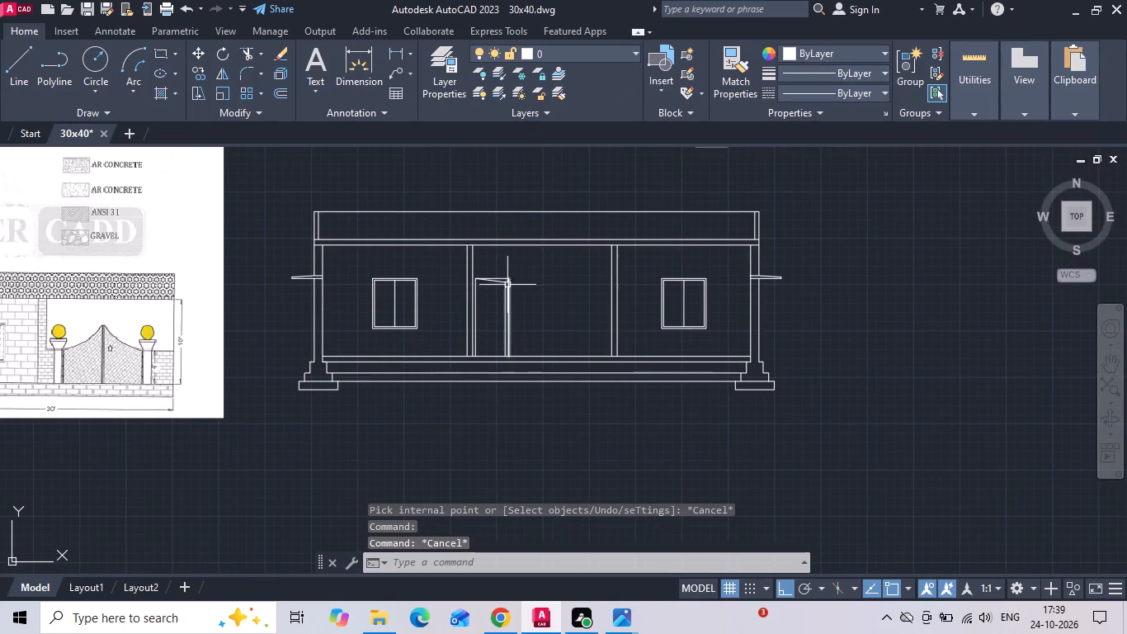
scroll(427, 371, "up", 2)
key("space")
left_click(432, 343)
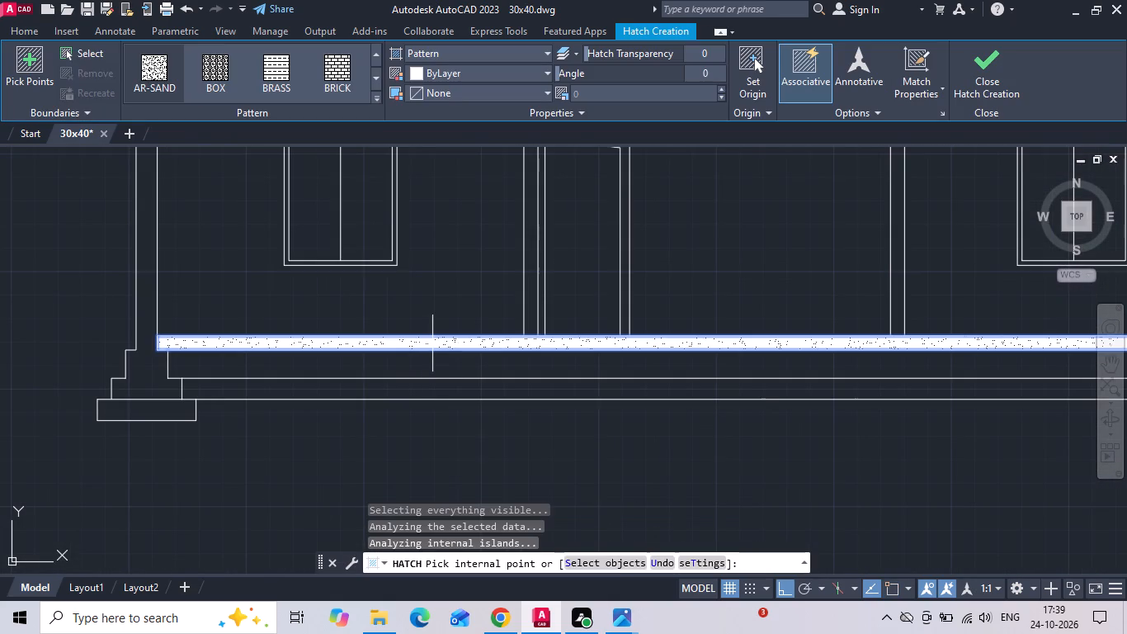
left_click(592, 97)
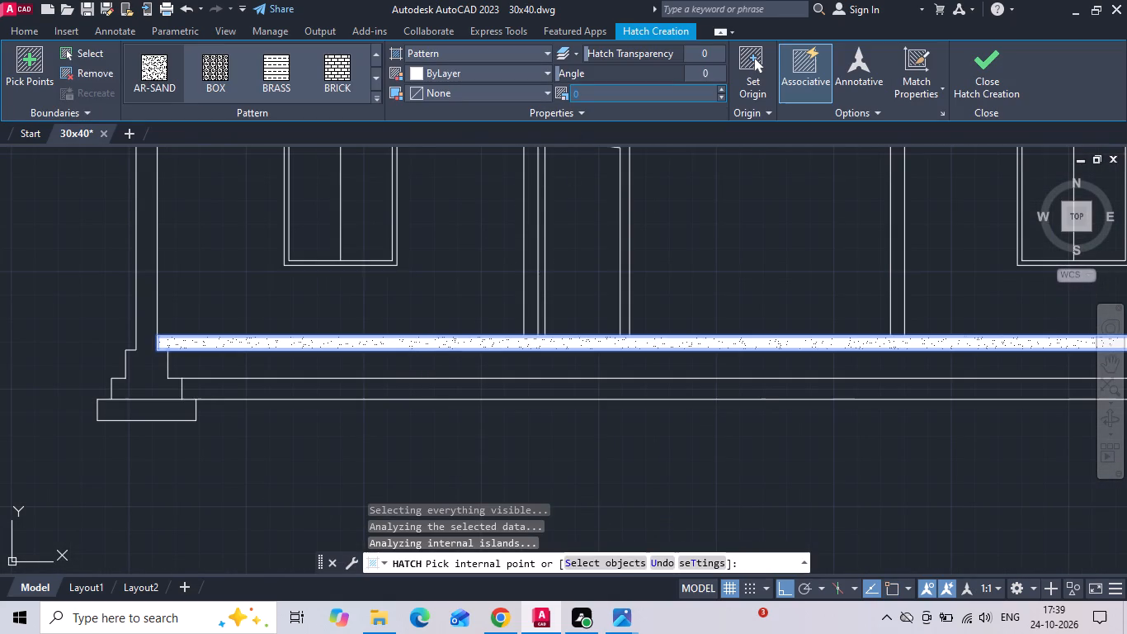
type(".1")
key("Return")
key("Escape")
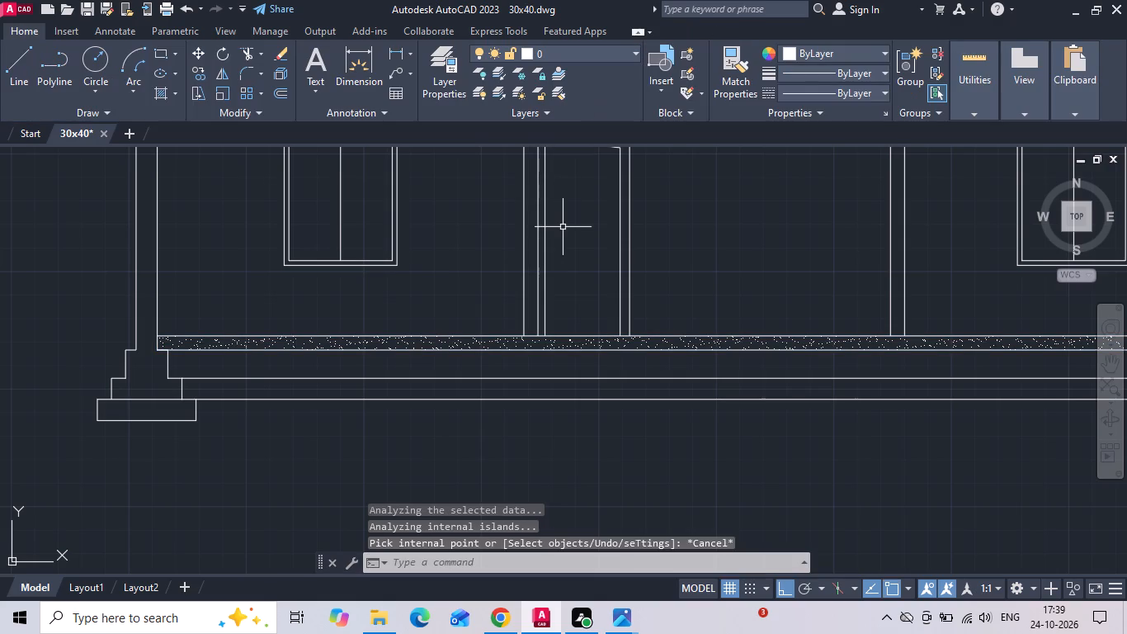
Hatch the layer directly beneath the sand layer of the two-window section with AR-CONC at scale 0.1.
type("H")
key("space")
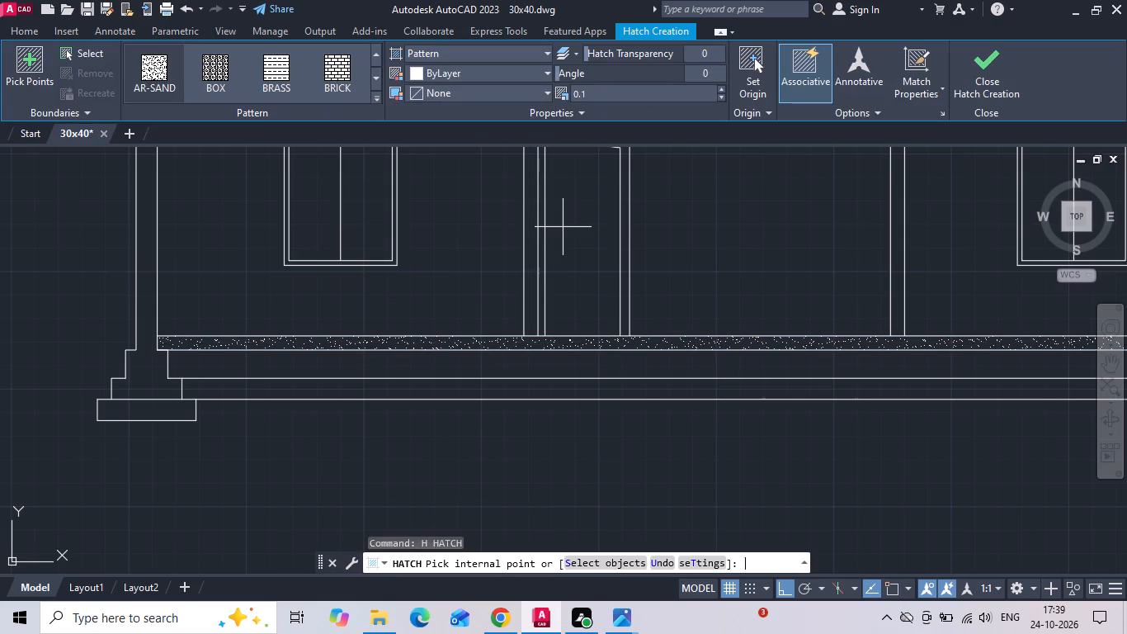
scroll(328, 88, "down", 1)
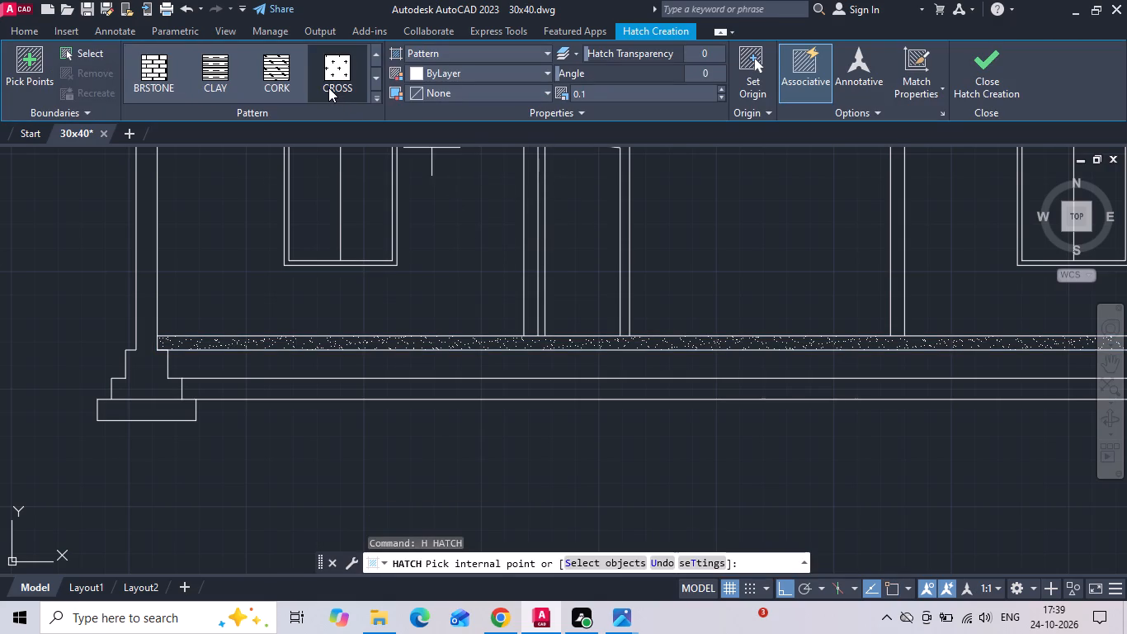
scroll(328, 88, "down", 2)
scroll(328, 88, "up", 2)
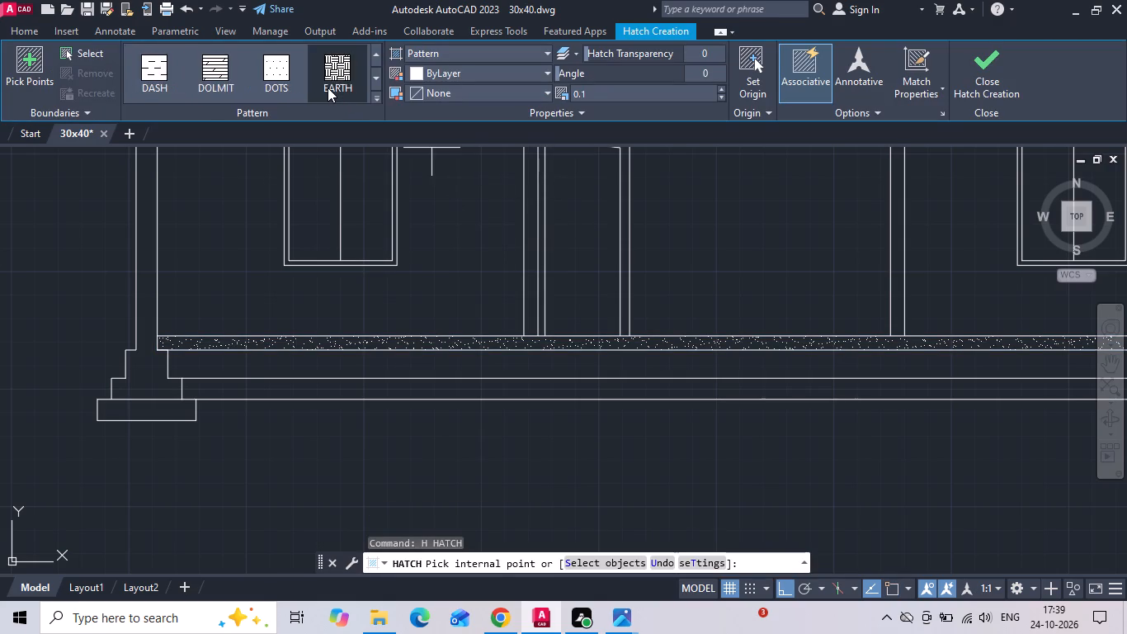
scroll(328, 88, "up", 3)
left_click(328, 88)
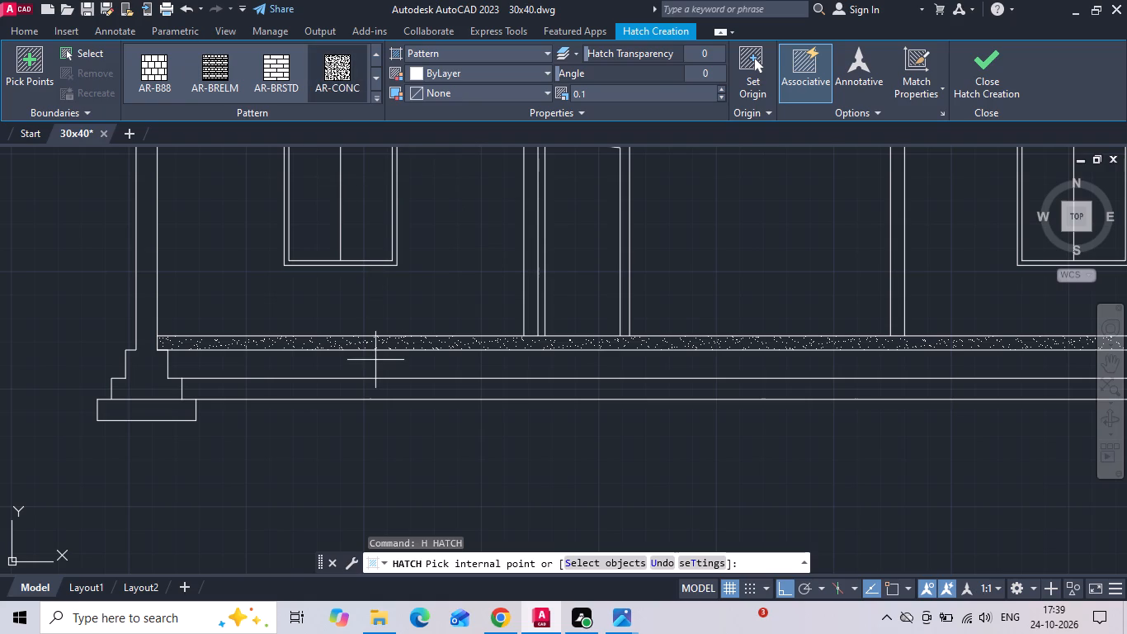
left_click(375, 361)
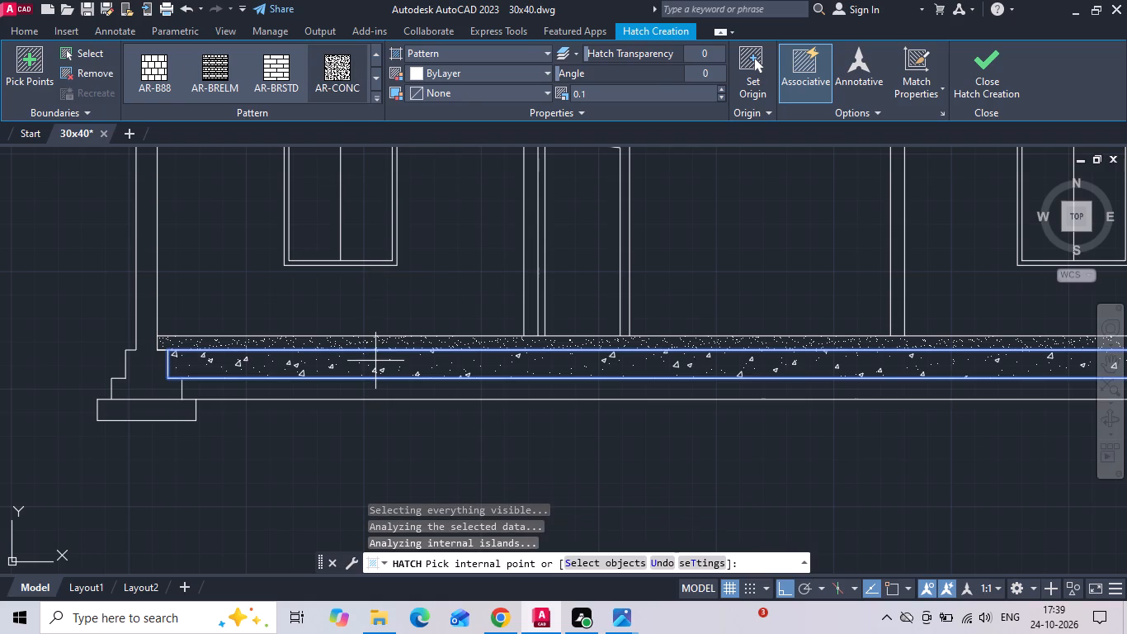
key("Escape")
Hatch the lowest floor layer of the two-window section with the GRAVEL pattern at scale 0.5.
type("H")
key("space")
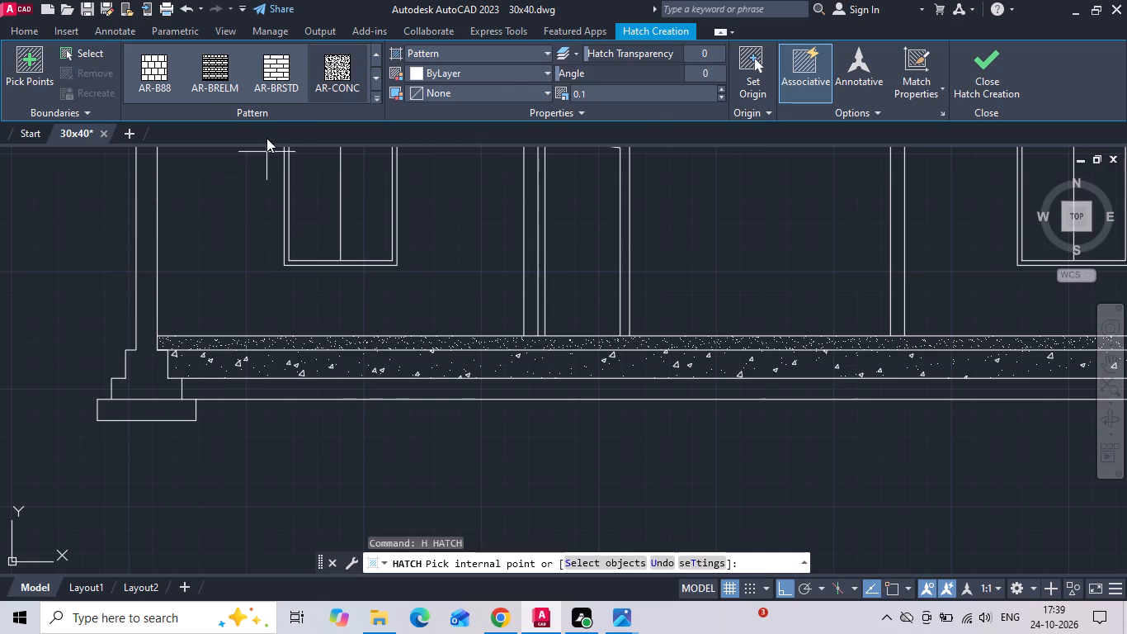
scroll(271, 63, "down", 2)
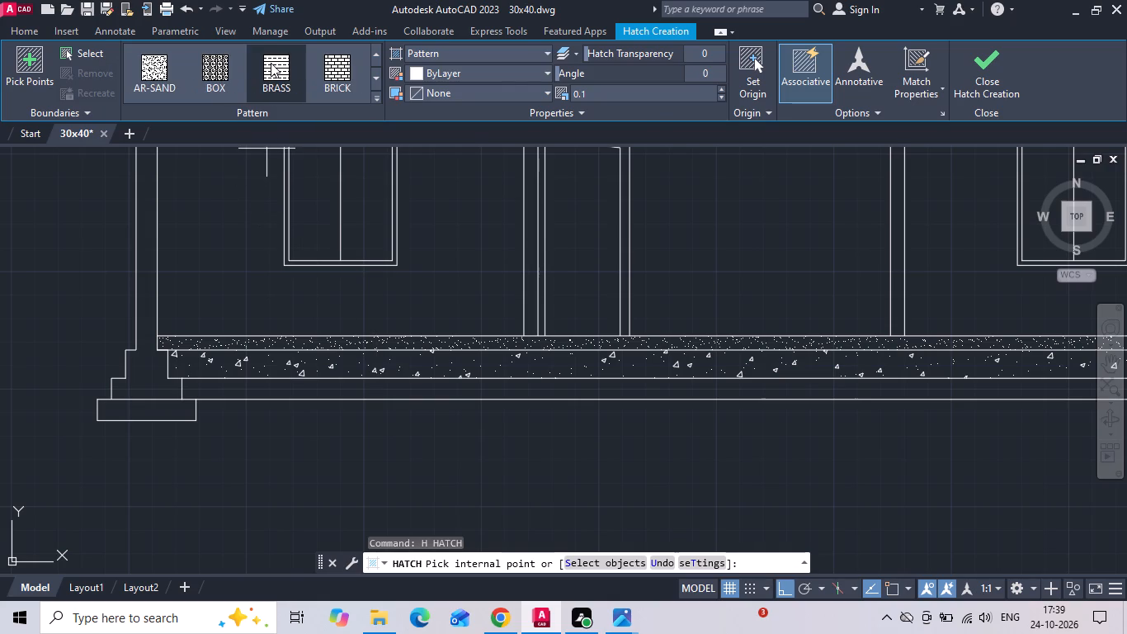
scroll(271, 63, "down", 1)
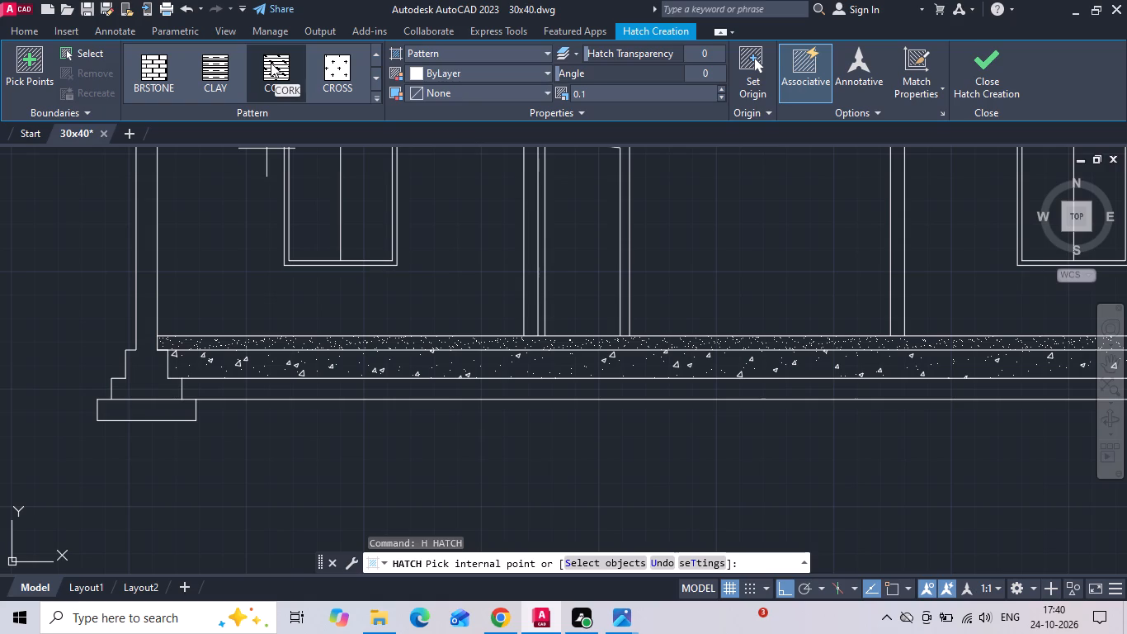
scroll(271, 63, "down", 3)
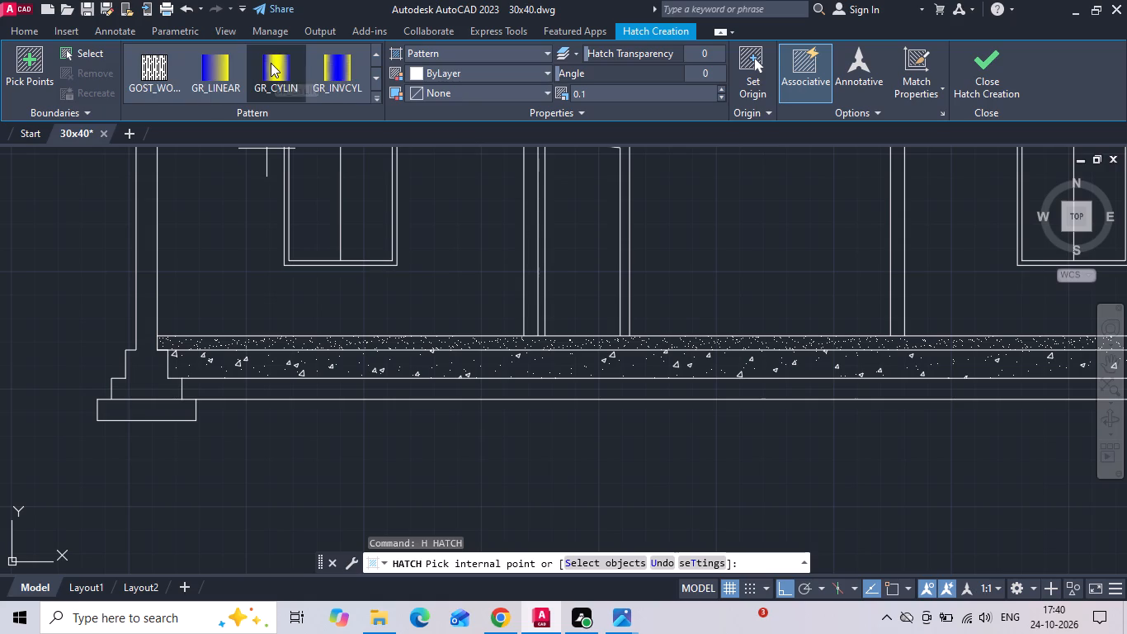
scroll(271, 63, "down", 2)
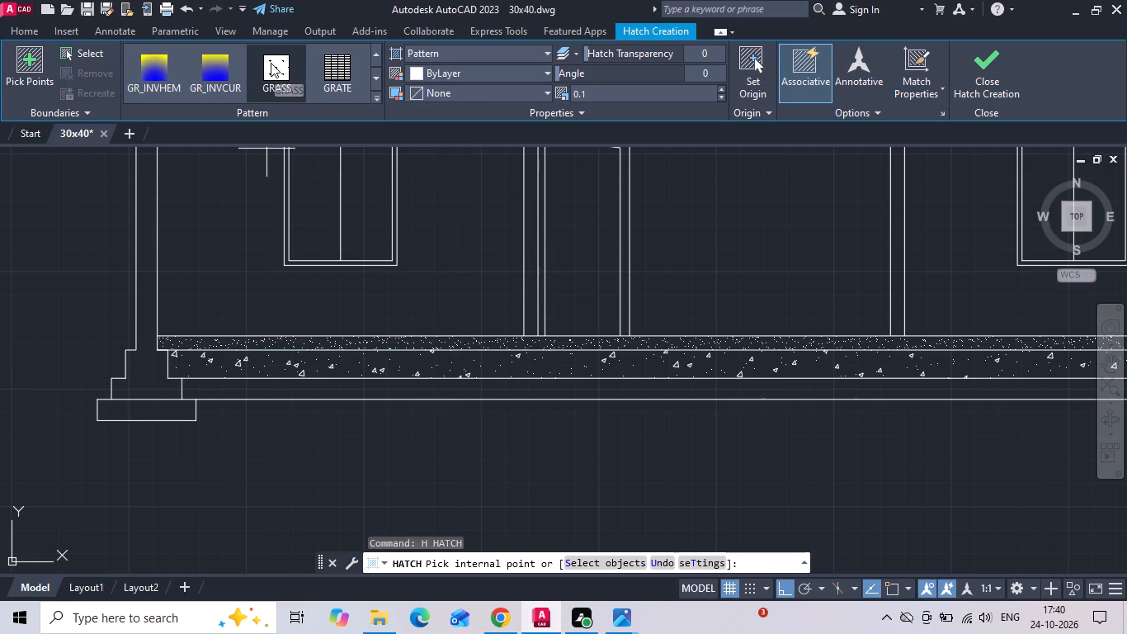
scroll(271, 63, "down", 1)
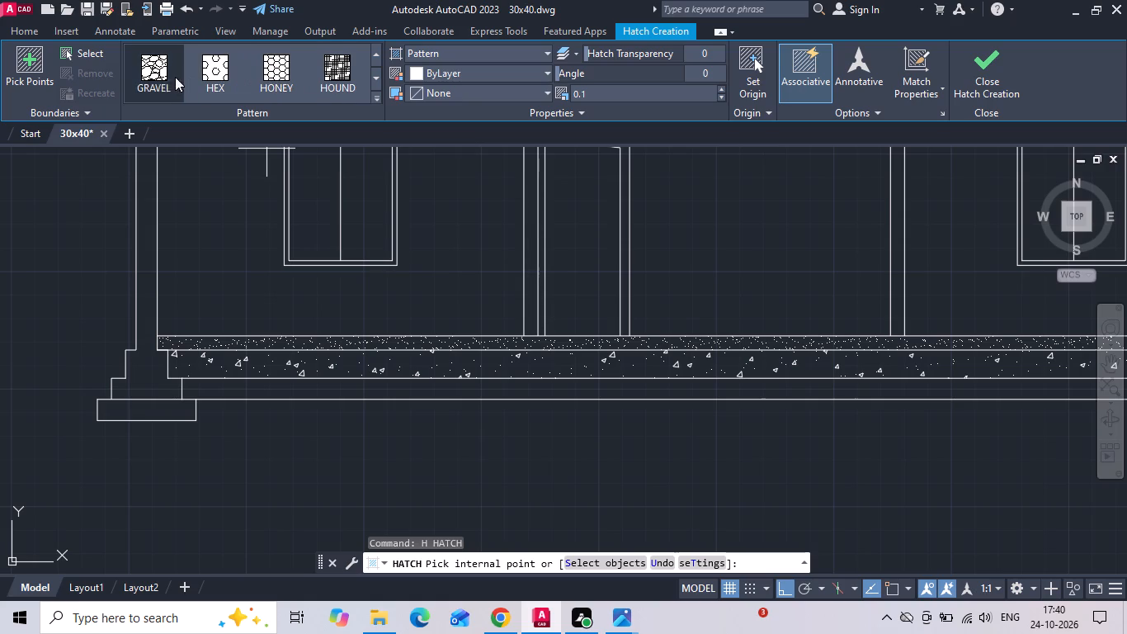
left_click(160, 79)
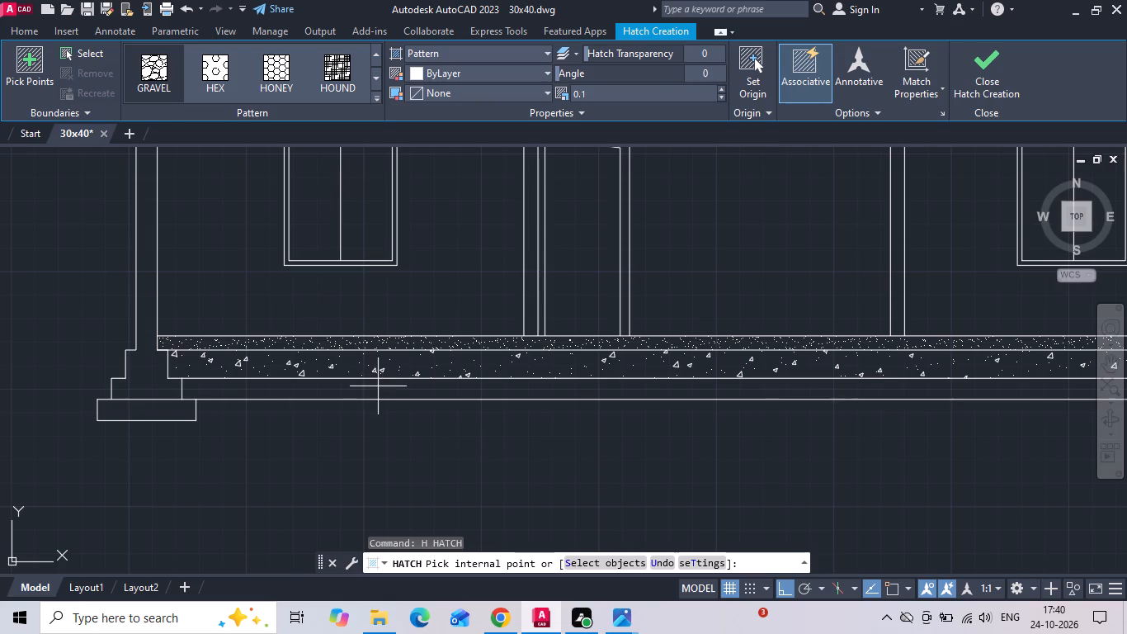
left_click(378, 389)
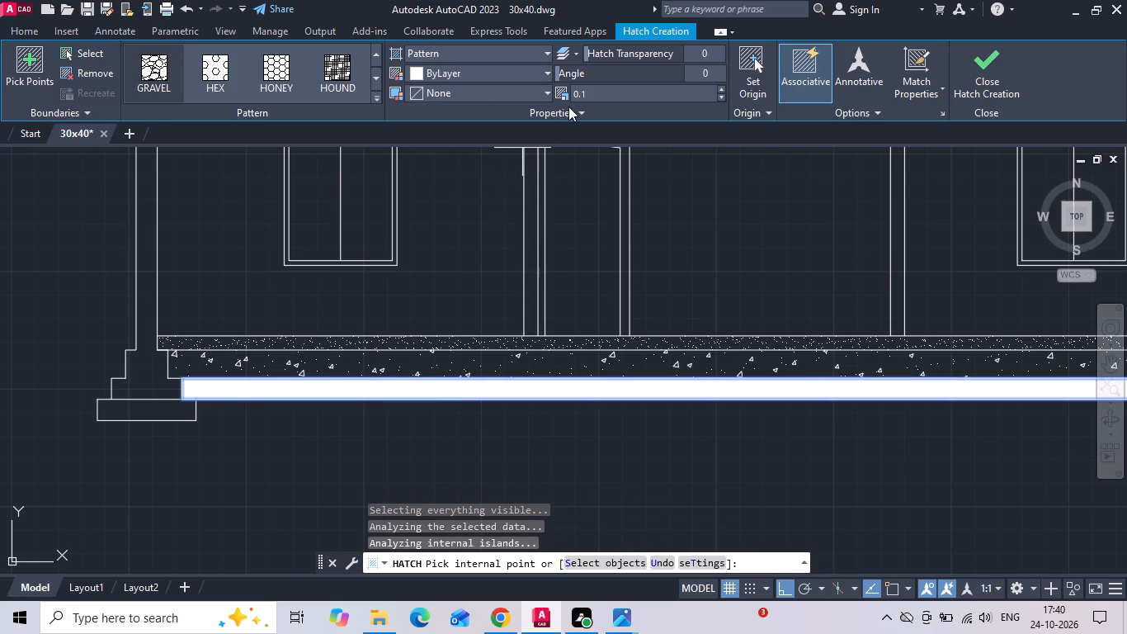
left_click(603, 91)
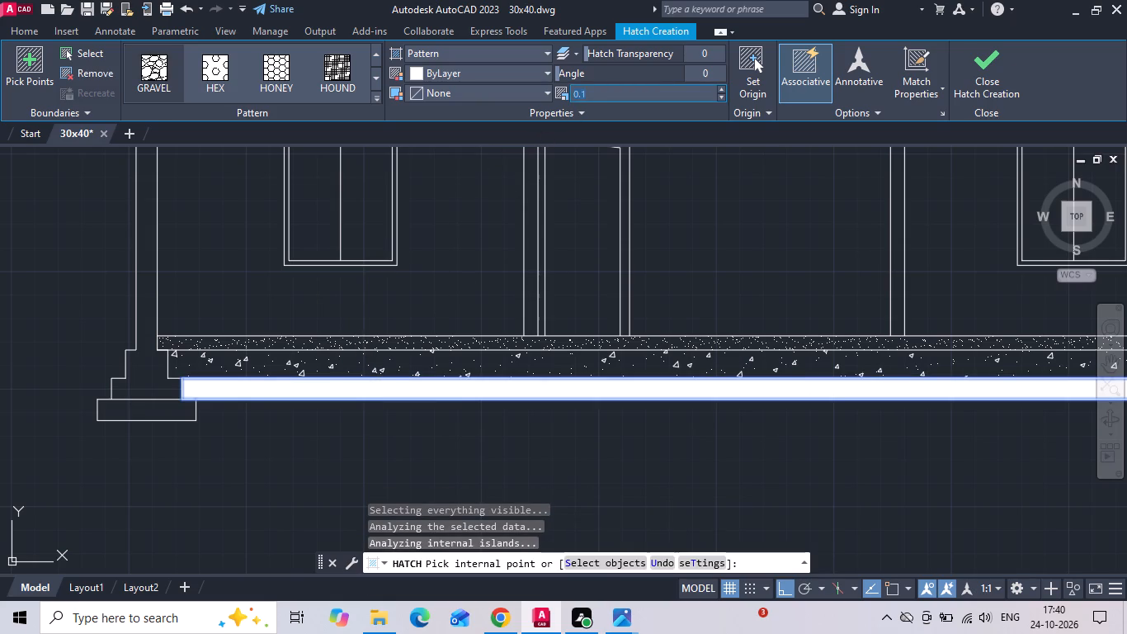
key("period")
key("5")
key("Return")
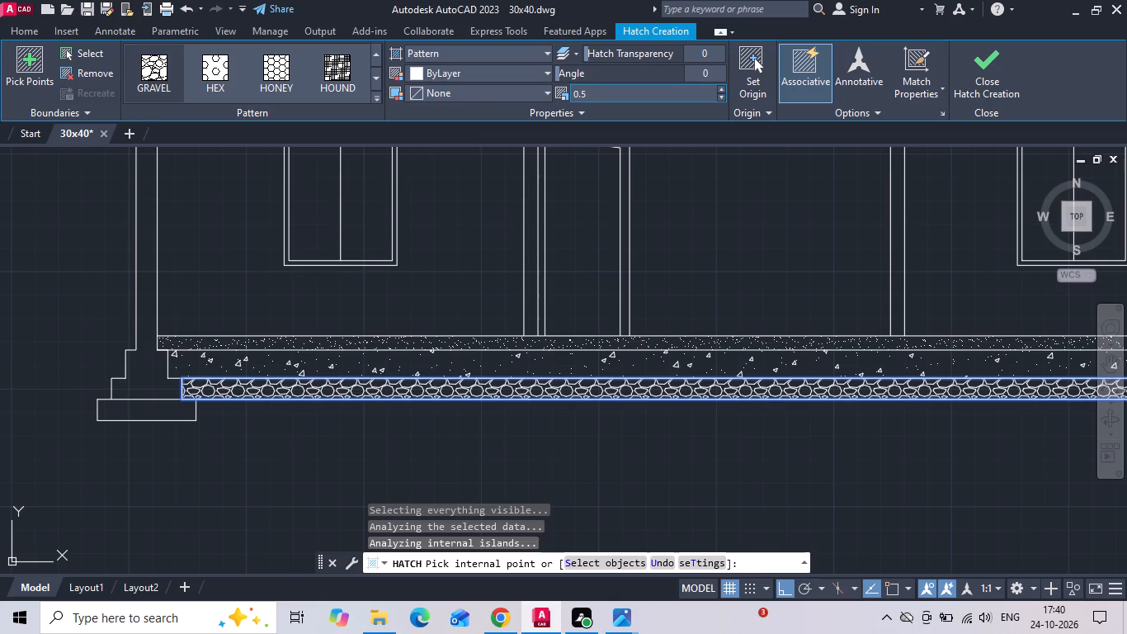
key("Escape")
Hatch the lowest floor layer of the section with the dimensioned doors with GRAVEL at scale 0.5.
scroll(469, 391, "down", 2)
middle_click_drag(534, 229, 535, 269)
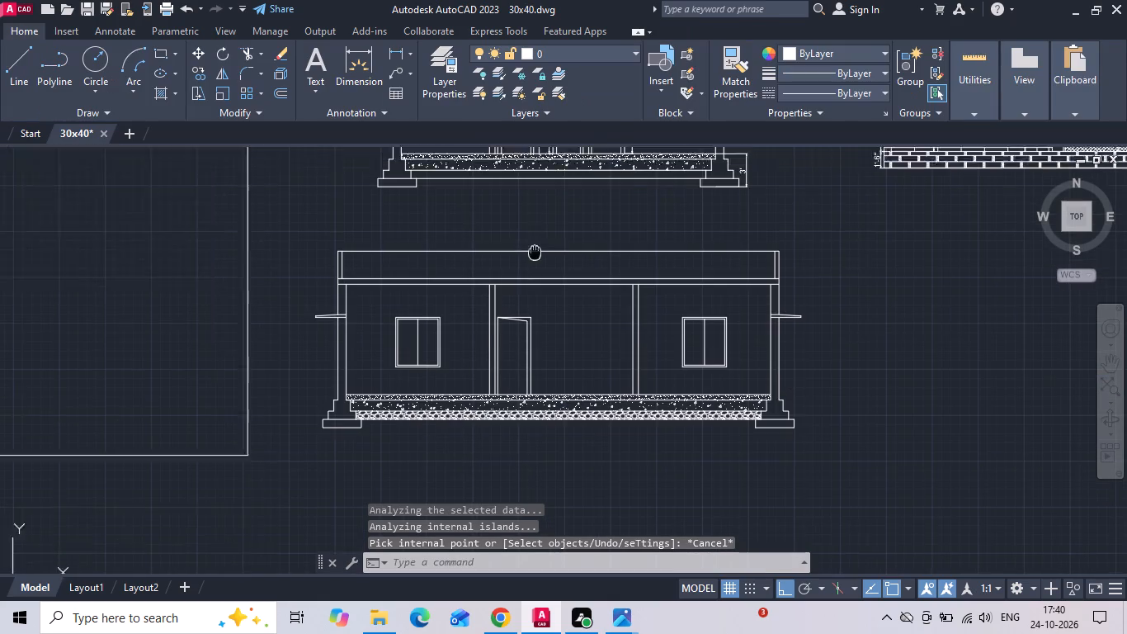
middle_click_drag(535, 269, 535, 297)
scroll(537, 162, "up", 3)
key("space")
scroll(497, 334, "down", 1)
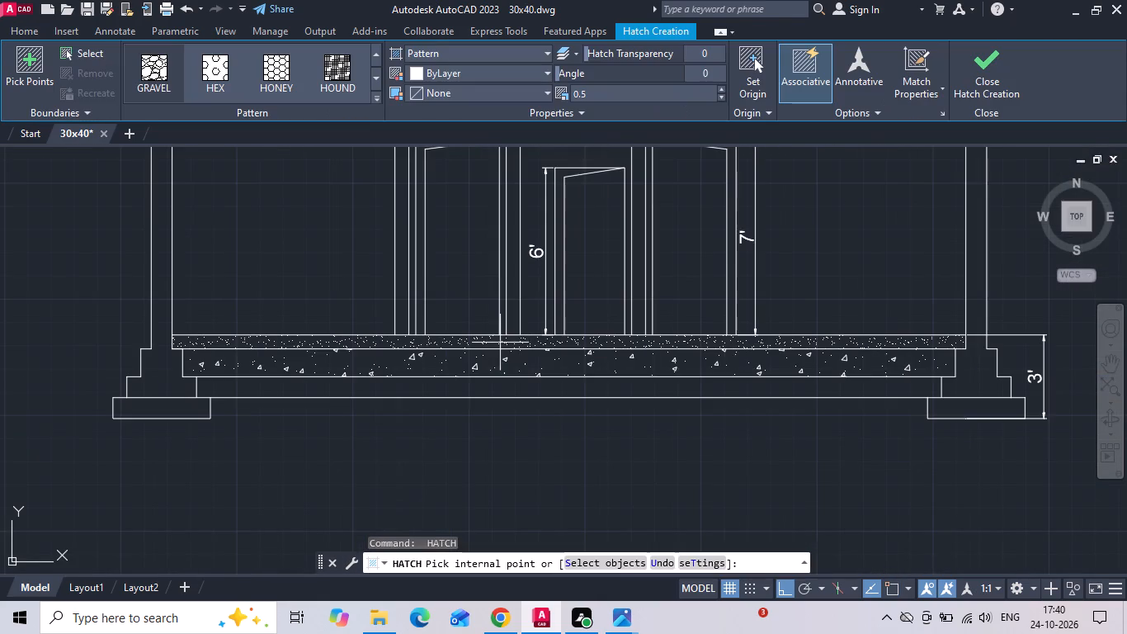
left_click(466, 389)
key("space")
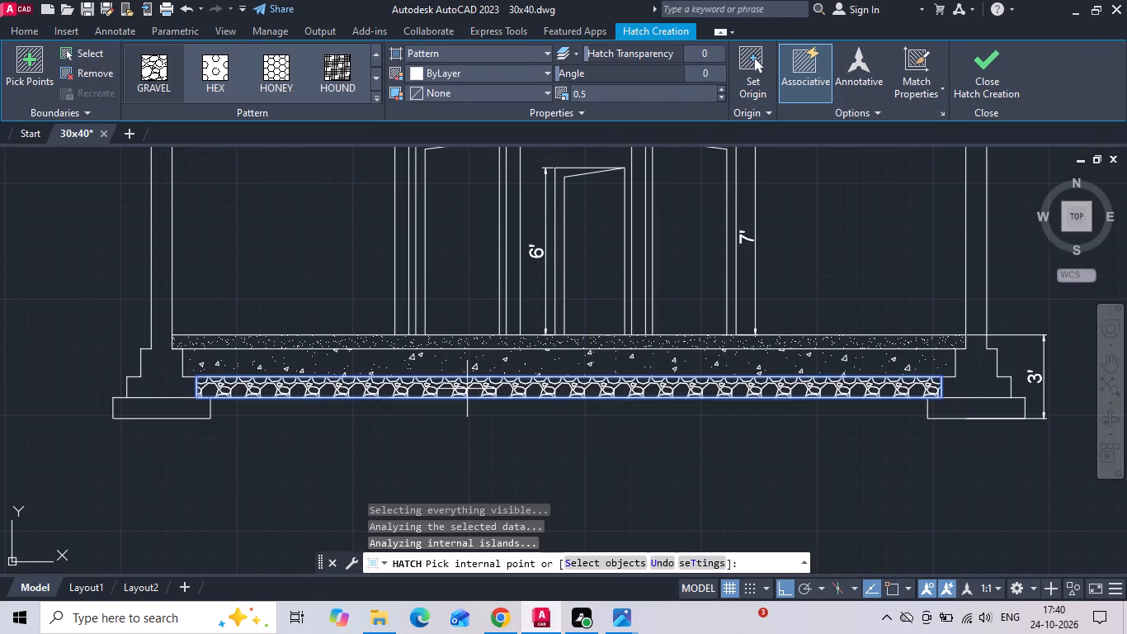
Following the reference section, hatch both bottom footing blocks of the section with the dimensioned doors with AR-CONC at scale 0.1.
scroll(568, 325, "down", 3)
scroll(182, 345, "up", 2)
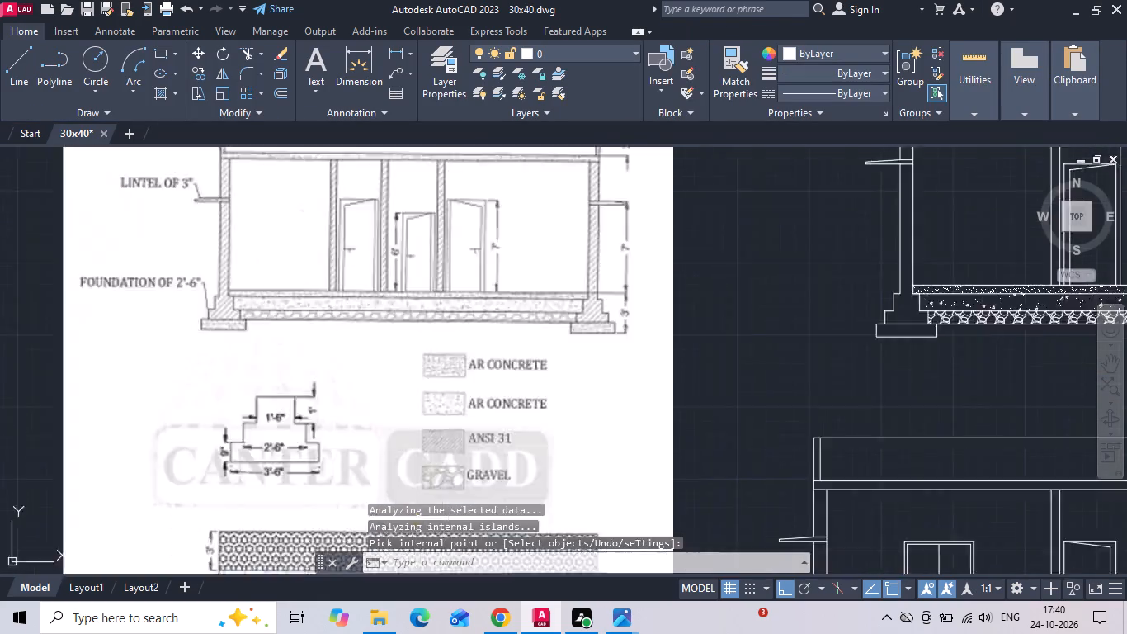
scroll(243, 322, "up", 2)
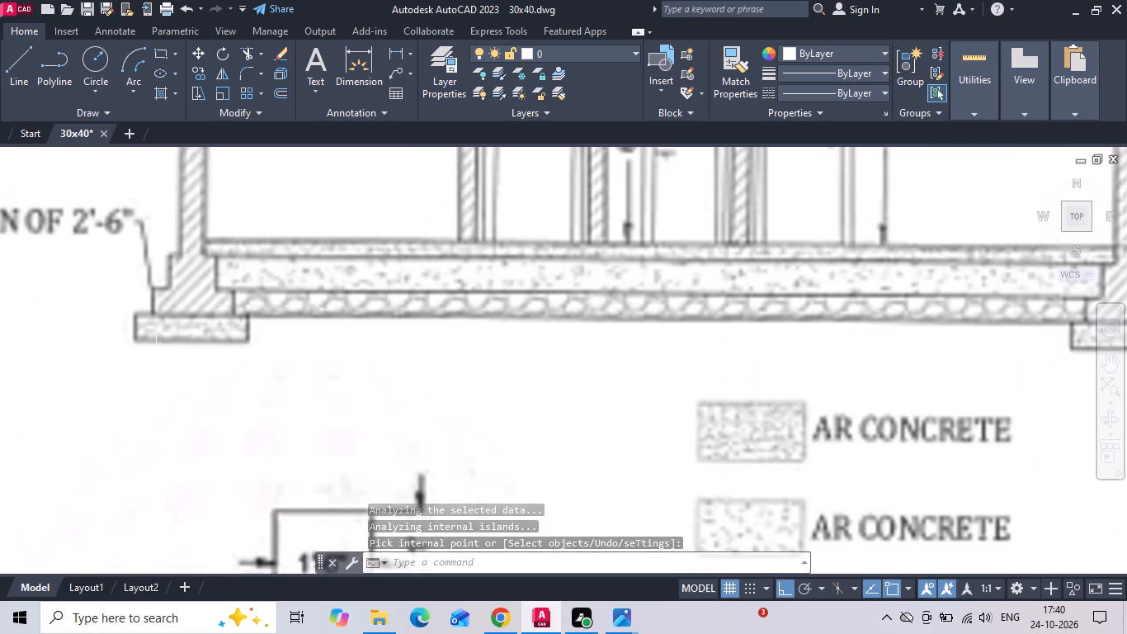
scroll(158, 357, "up", 2)
scroll(160, 357, "down", 3)
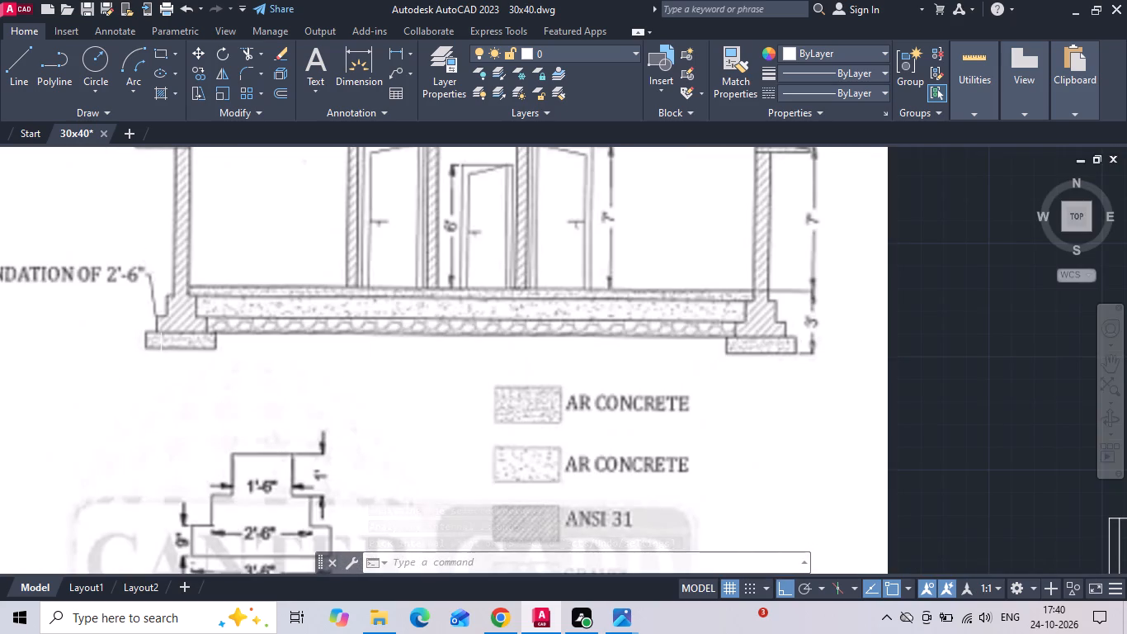
key("Escape")
type("H")
key("space")
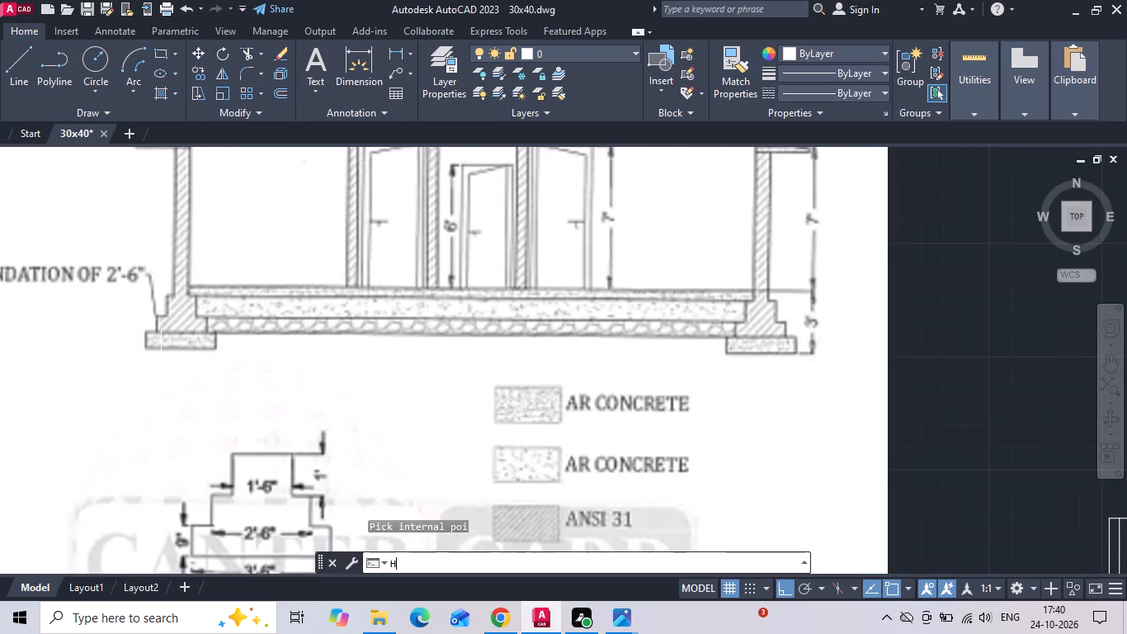
scroll(177, 353, "down", 1)
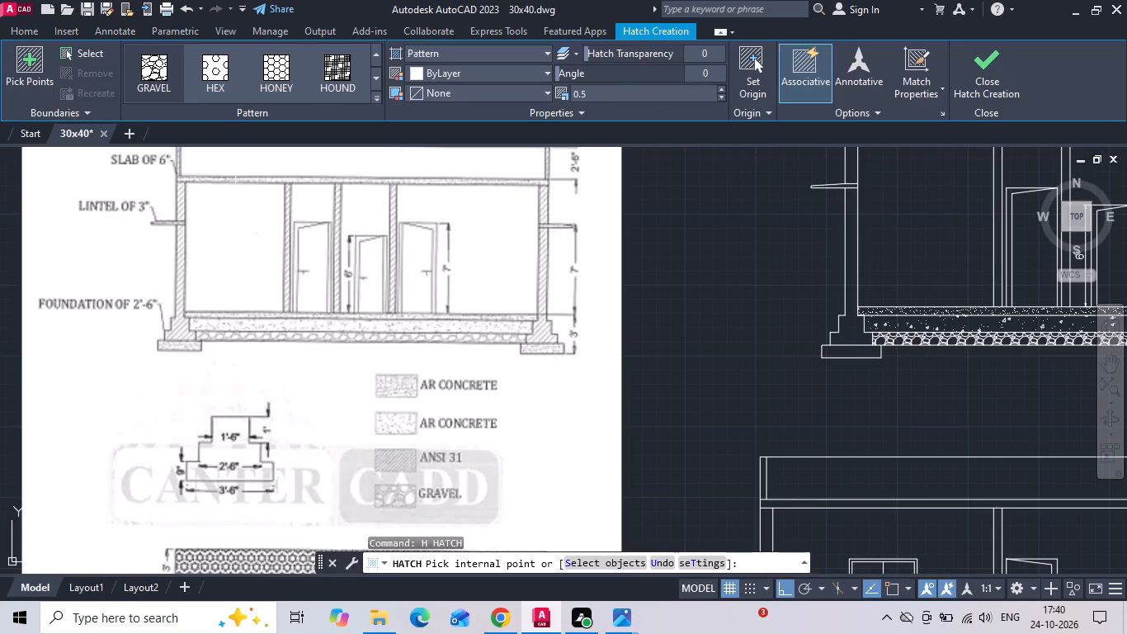
scroll(252, 80, "up", 1)
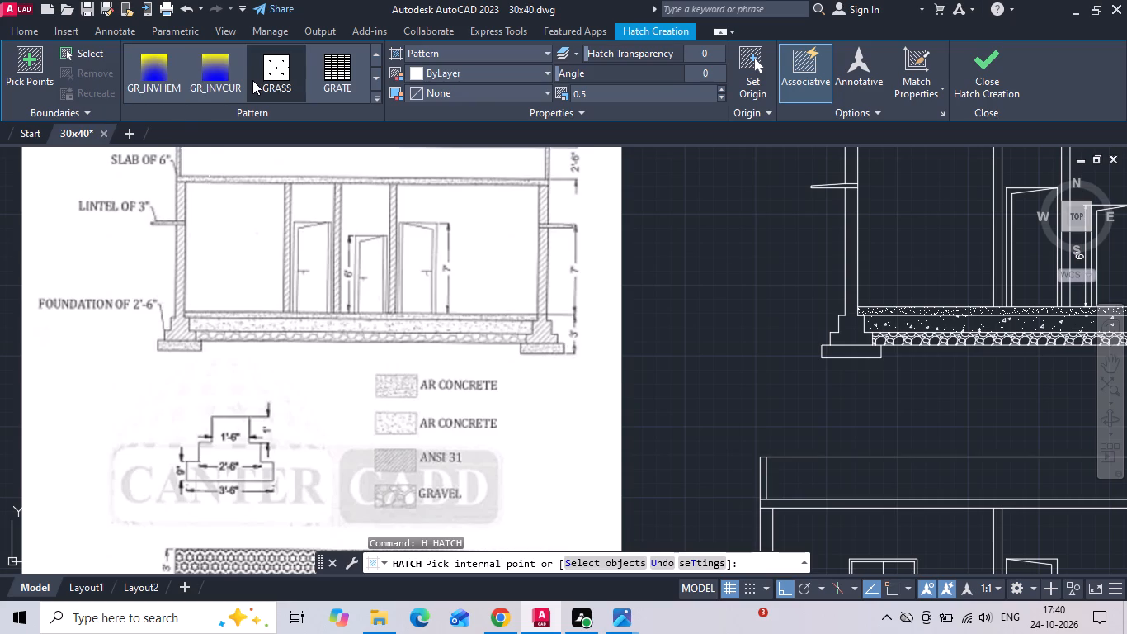
scroll(252, 80, "up", 2)
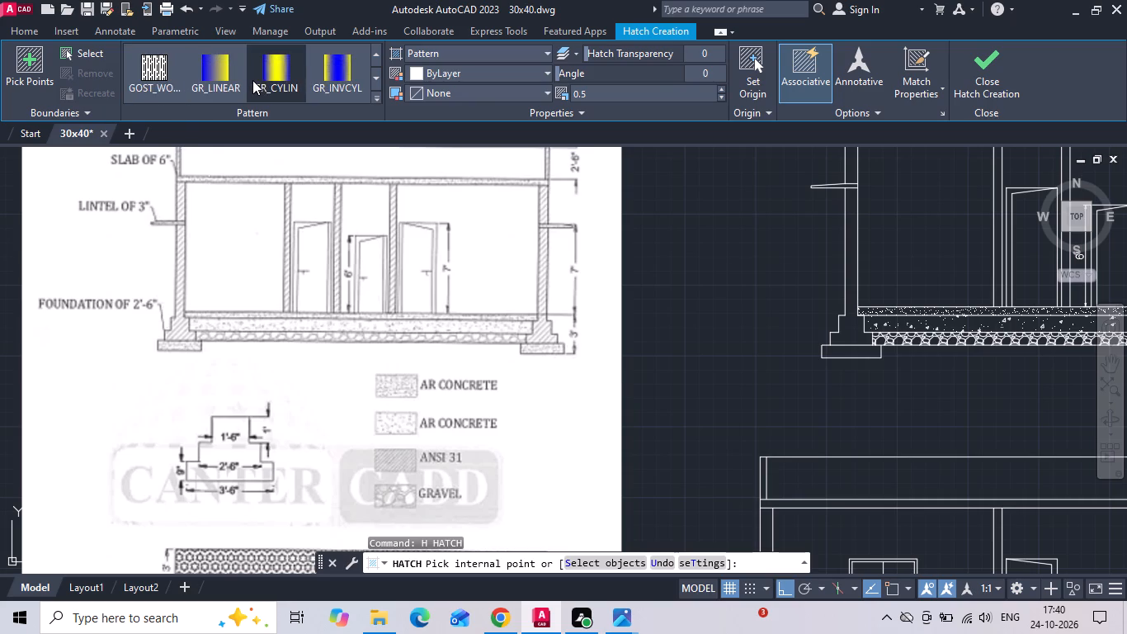
scroll(252, 80, "up", 4)
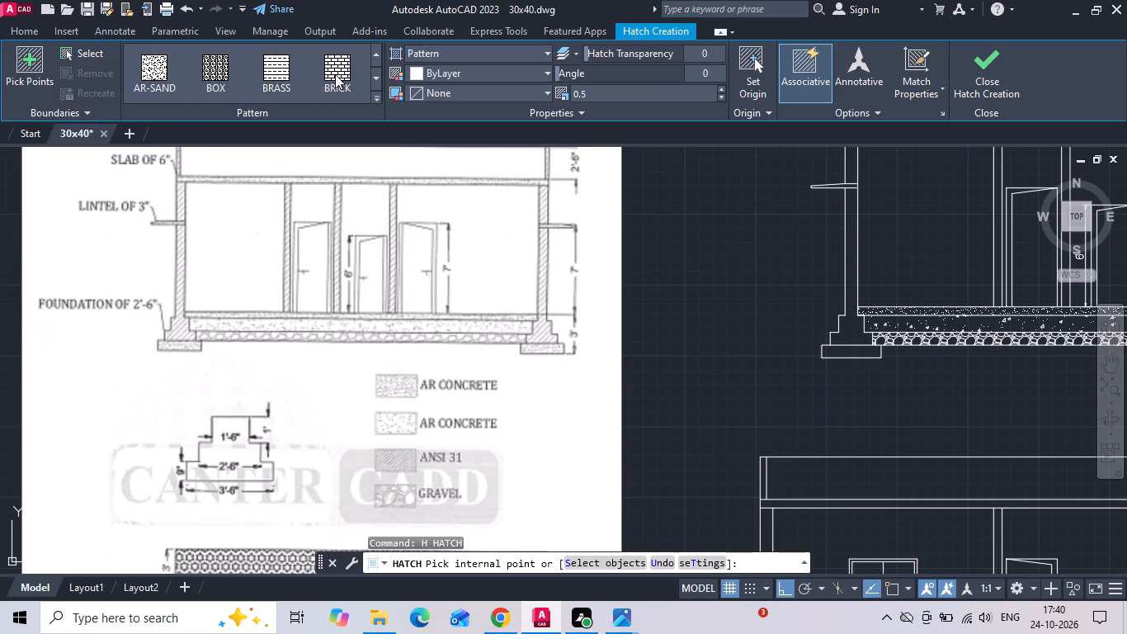
scroll(335, 74, "up", 1)
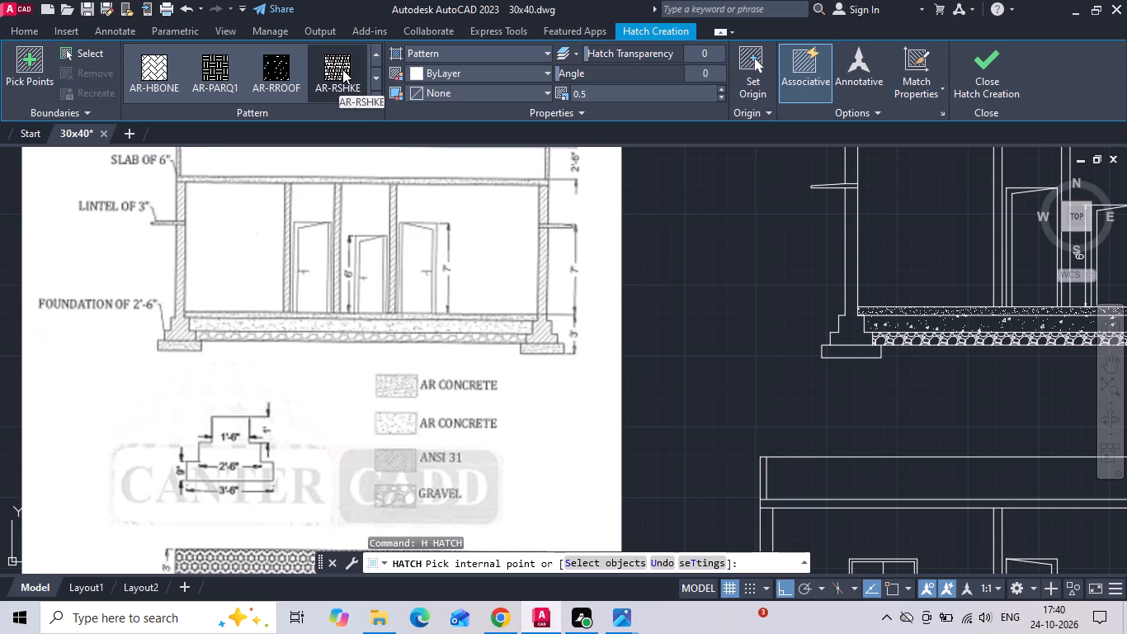
scroll(342, 69, "up", 1)
left_click(343, 69)
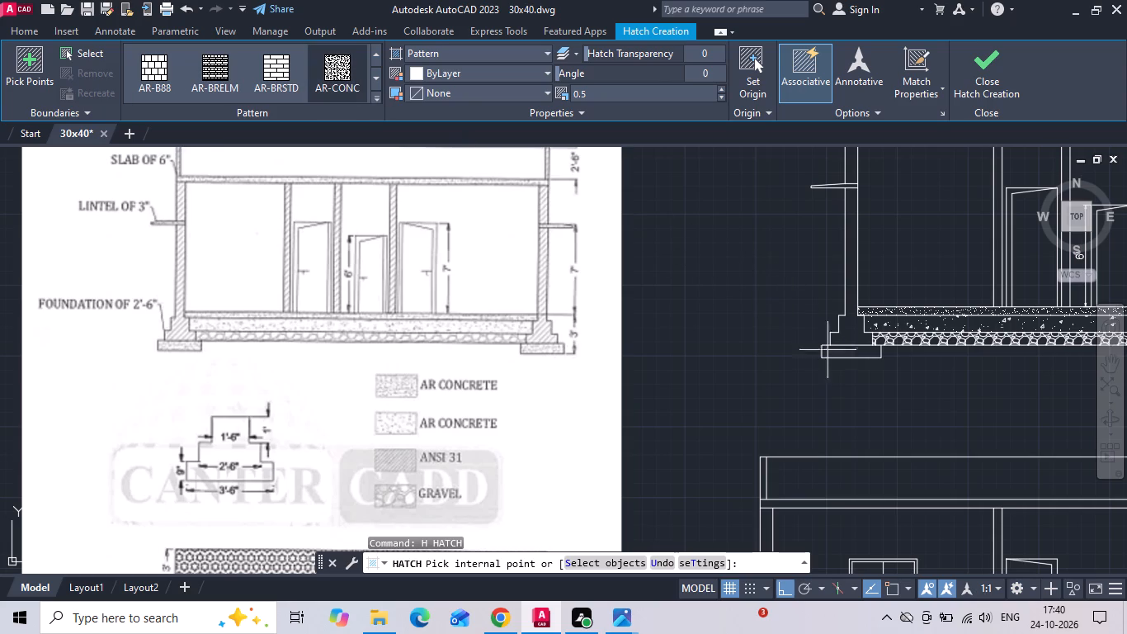
left_click(835, 354)
middle_click_drag(872, 348, 415, 365)
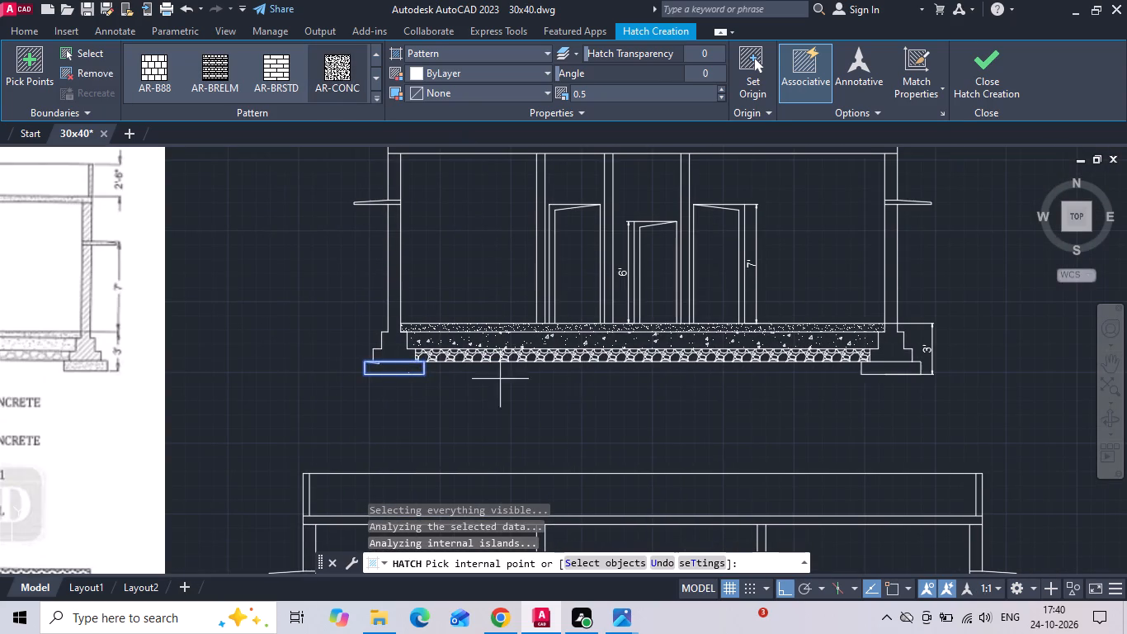
left_click(886, 369)
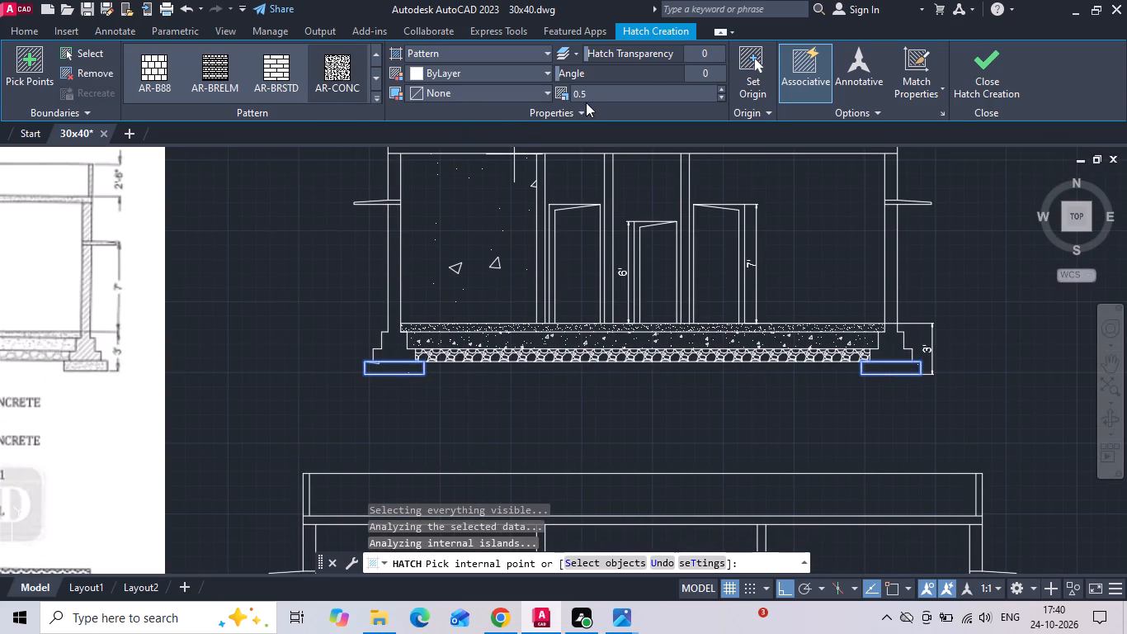
left_click(610, 93)
type(".1")
key("Return")
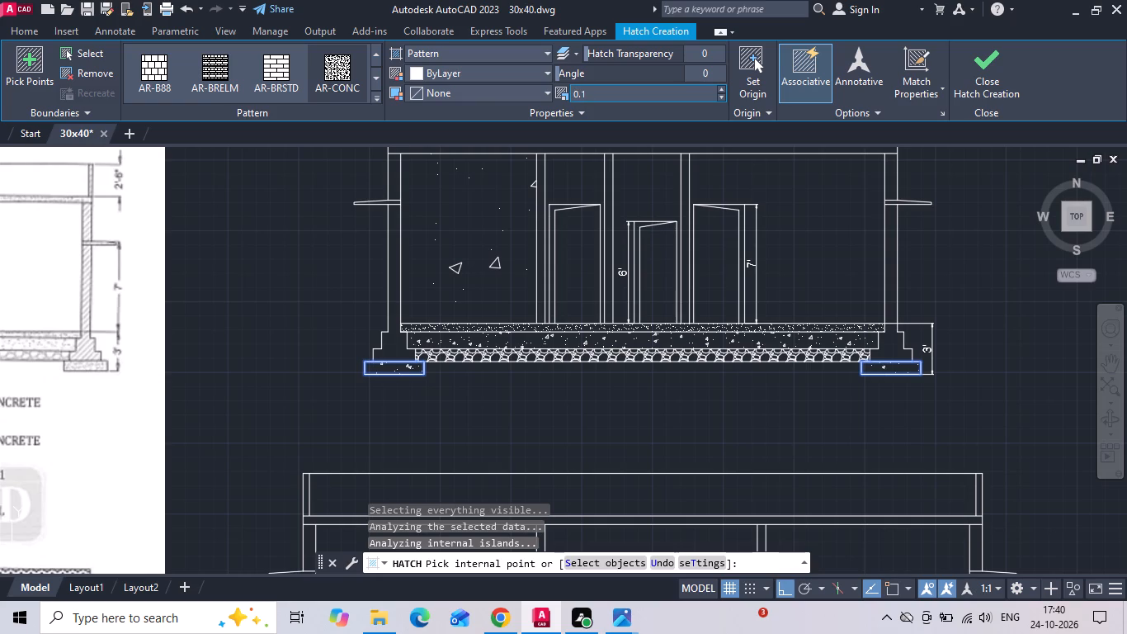
key("Escape")
Hatch both bottom footing blocks of the two-window section with AR-CONC at scale 0.1.
scroll(529, 191, "down", 1)
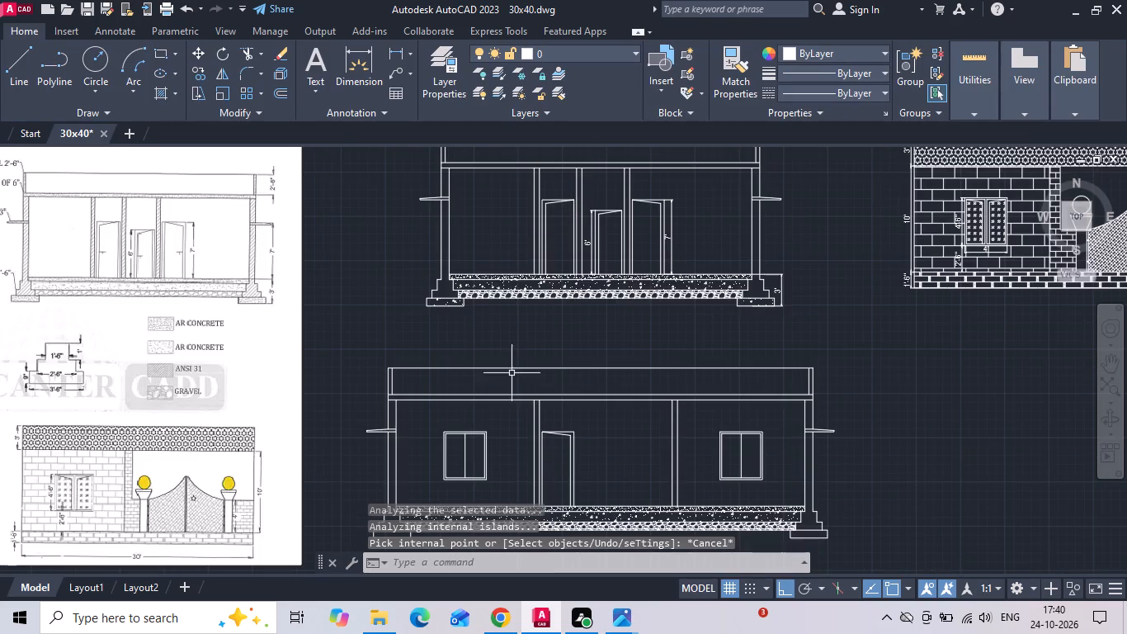
middle_click_drag(504, 367, 521, 218)
key("space")
scroll(405, 403, "up", 2)
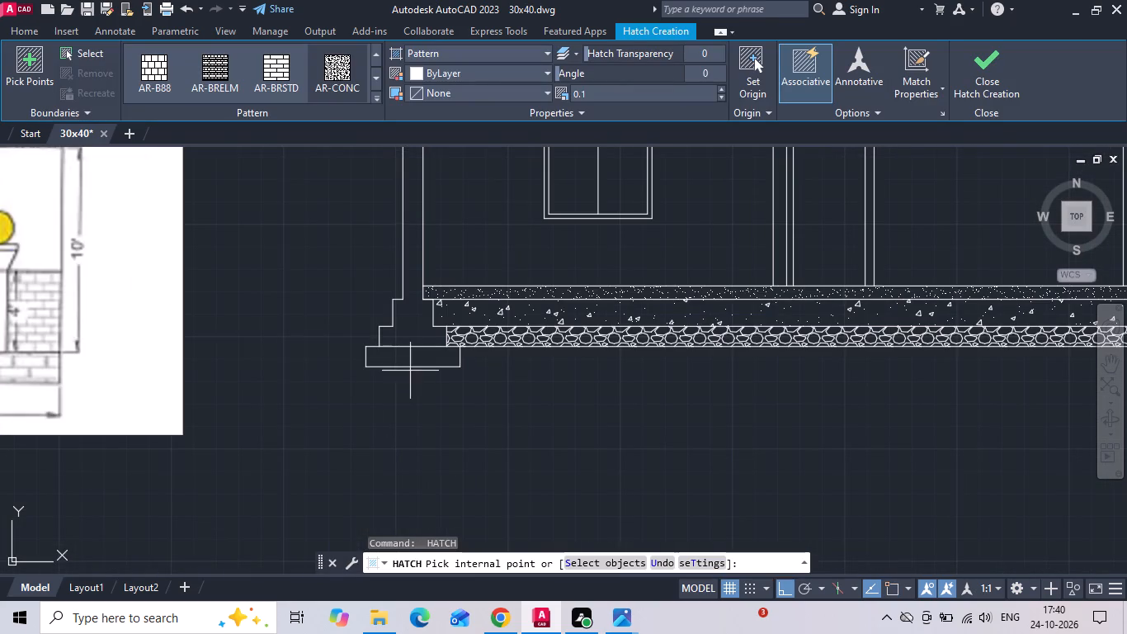
left_click(413, 362)
middle_click_drag(583, 385, 304, 393)
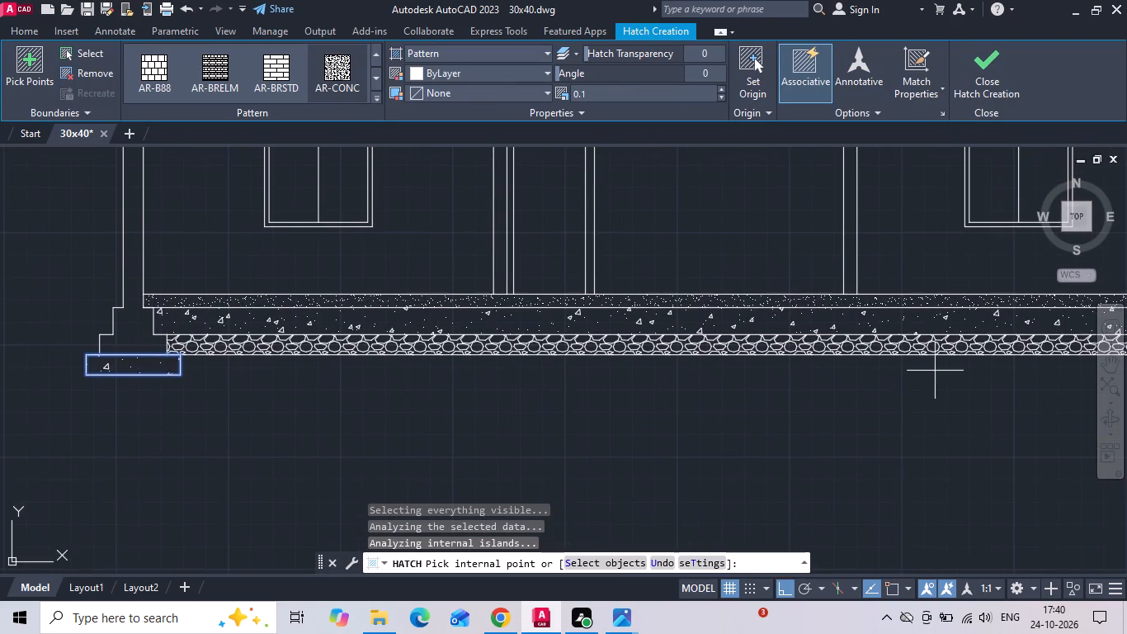
middle_click_drag(922, 365, 346, 358)
left_click(592, 360)
key("space")
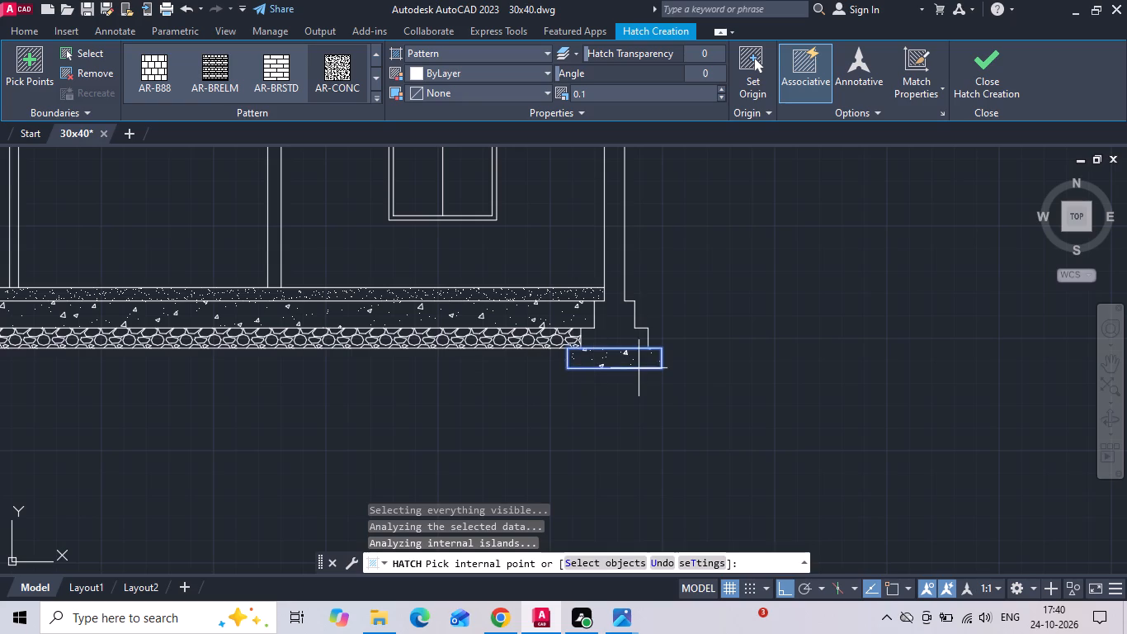
Hatch the roof slab of the two-window section with AR-CONC at scale 0.1.
scroll(744, 385, "down", 3)
key("space")
scroll(413, 245, "up", 2)
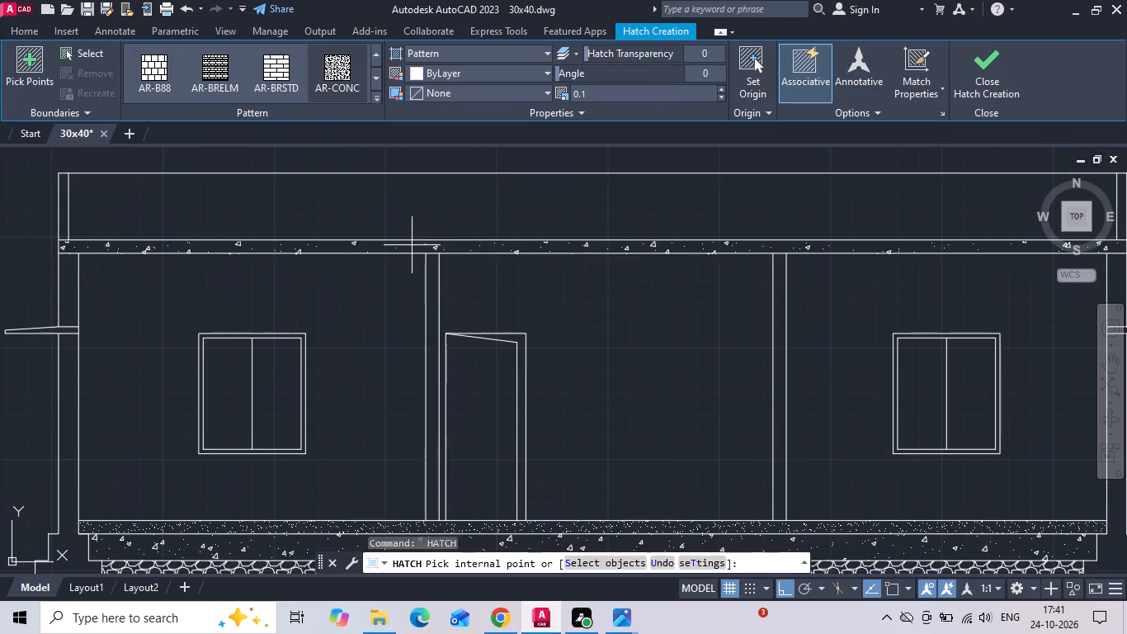
left_click(412, 245)
scroll(415, 364, "down", 3)
key("space")
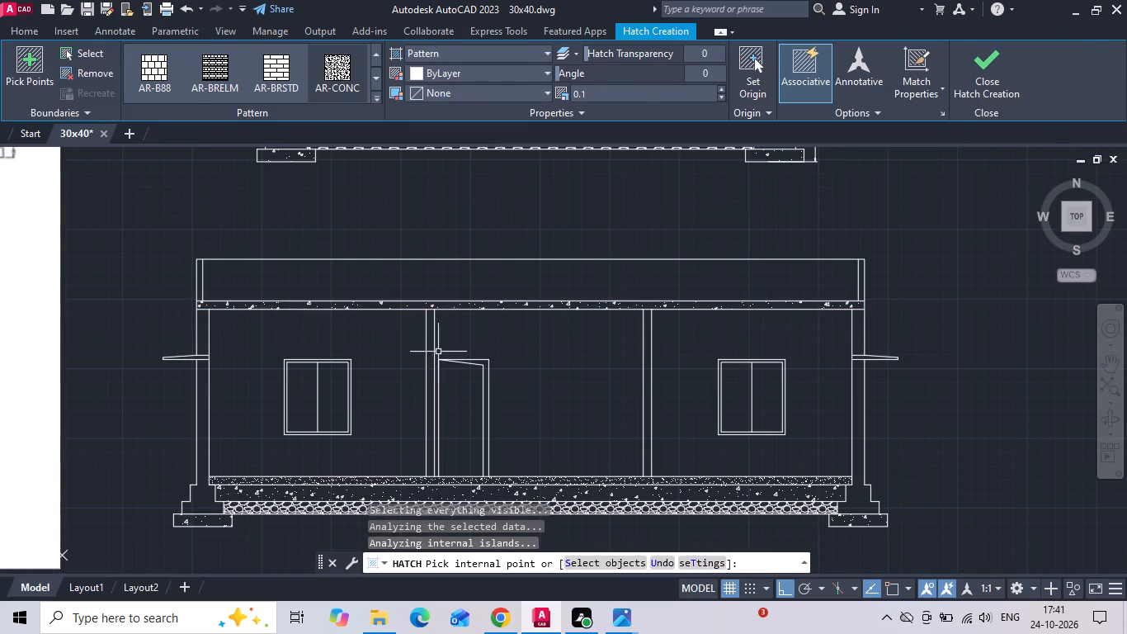
Hatch the roof slab of the section with the dimensioned doors with AR-CONC at scale 0.1.
middle_click_drag(451, 235, 453, 390)
scroll(454, 415, "down", 1)
scroll(464, 194, "up", 2)
key("space")
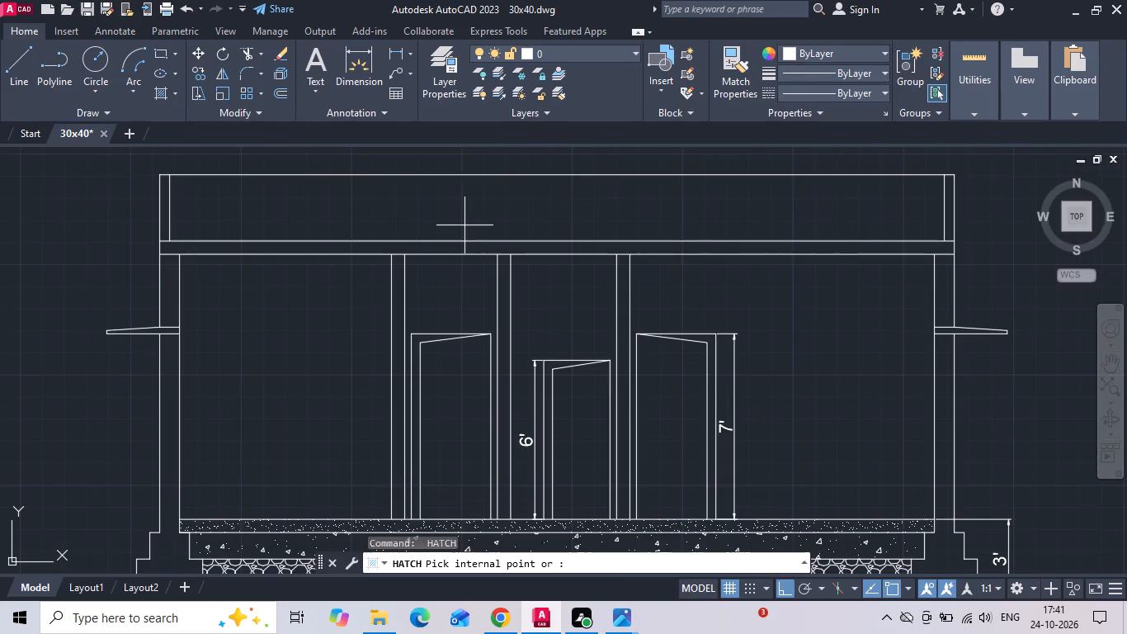
left_click(450, 251)
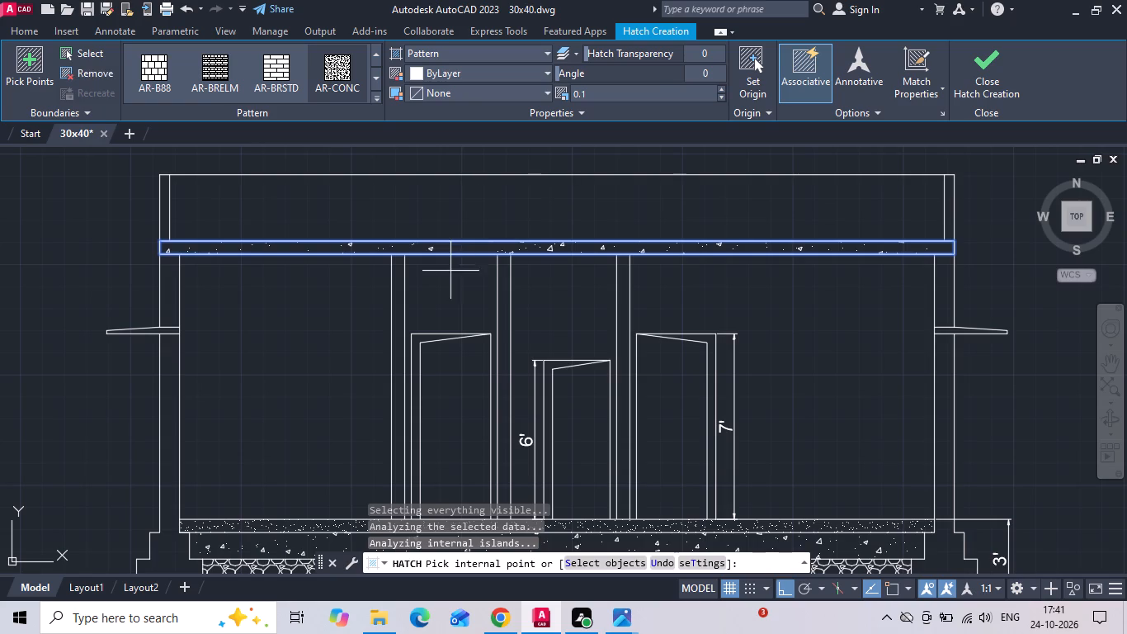
Hatch the left outer wall of the section with the dimensioned doors, including parapet and stepped footing, with ANSI31 at scale 0.5.
key("Escape")
scroll(694, 291, "down", 1)
scroll(446, 302, "down", 1)
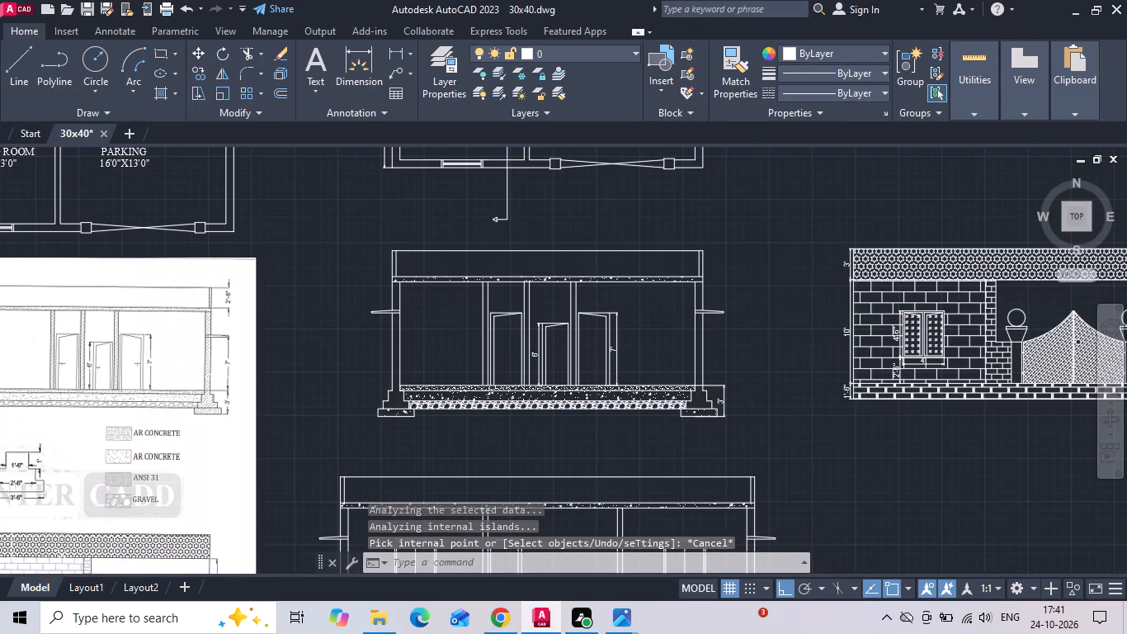
scroll(114, 471, "up", 2)
key("h")
key("space")
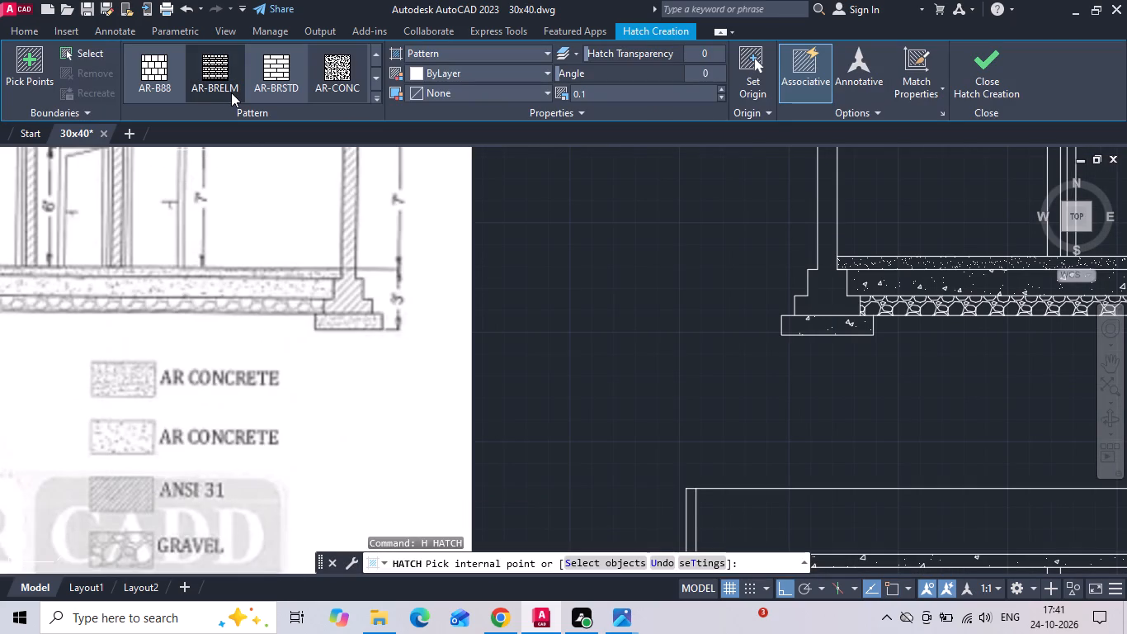
scroll(231, 92, "up", 2)
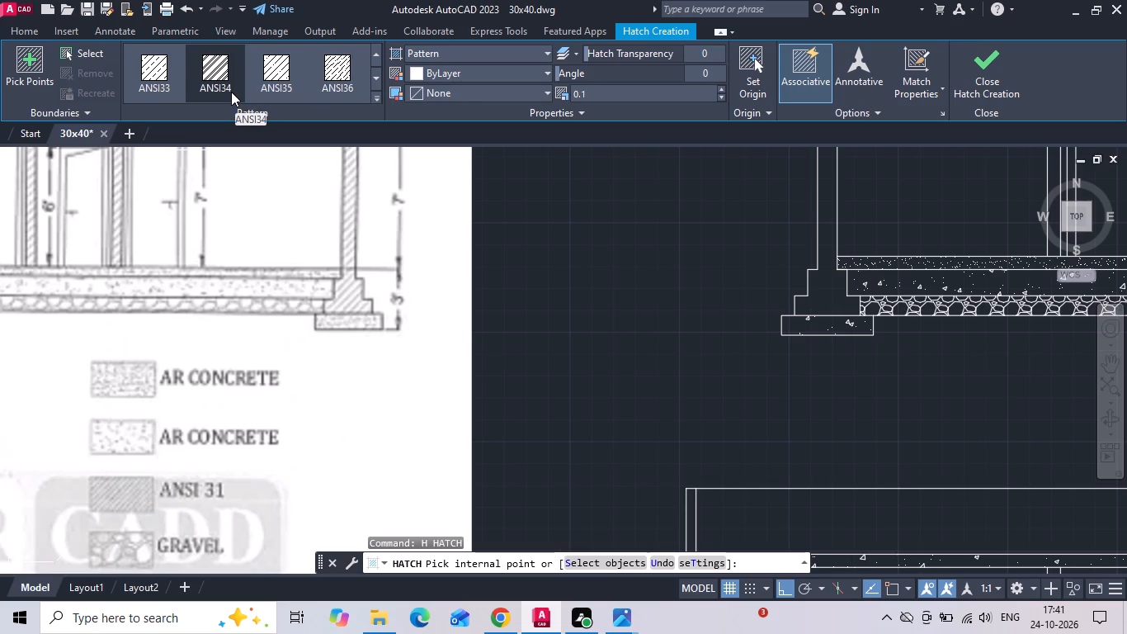
scroll(231, 92, "up", 1)
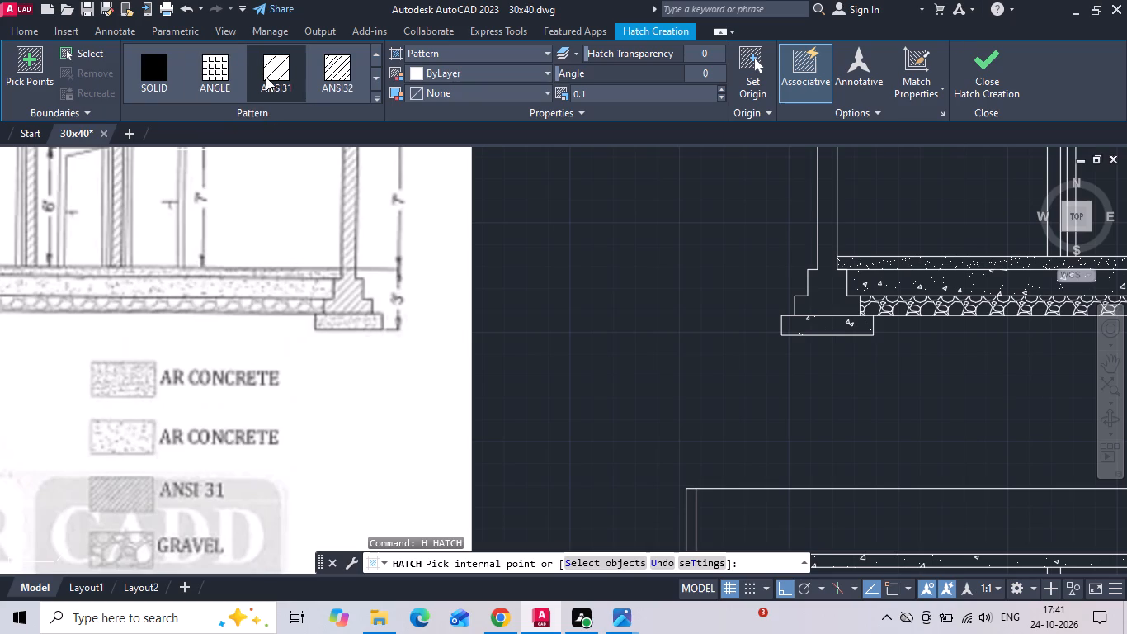
double_click(266, 77)
scroll(374, 357, "down", 1)
middle_click_drag(634, 257, 584, 351)
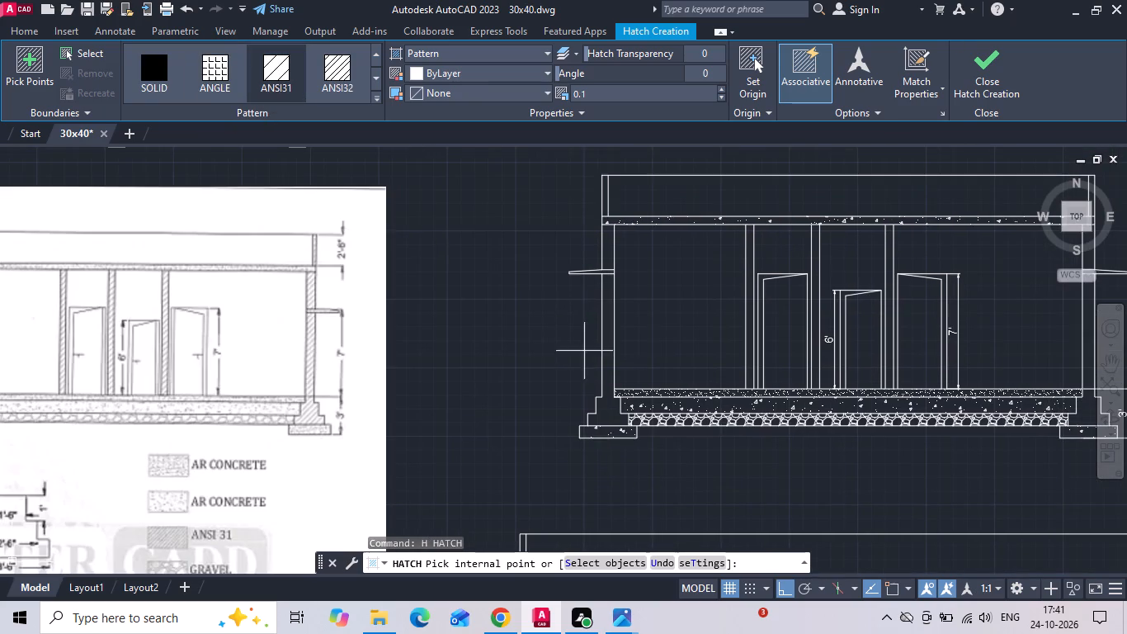
left_click(606, 245)
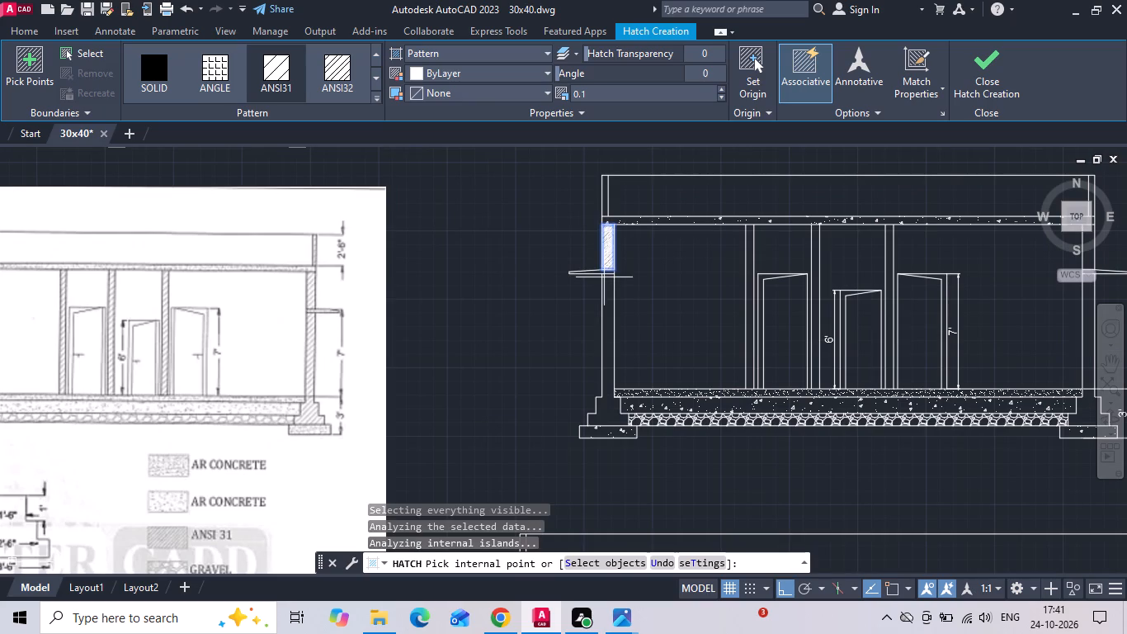
left_click(604, 324)
scroll(598, 192, "up", 3)
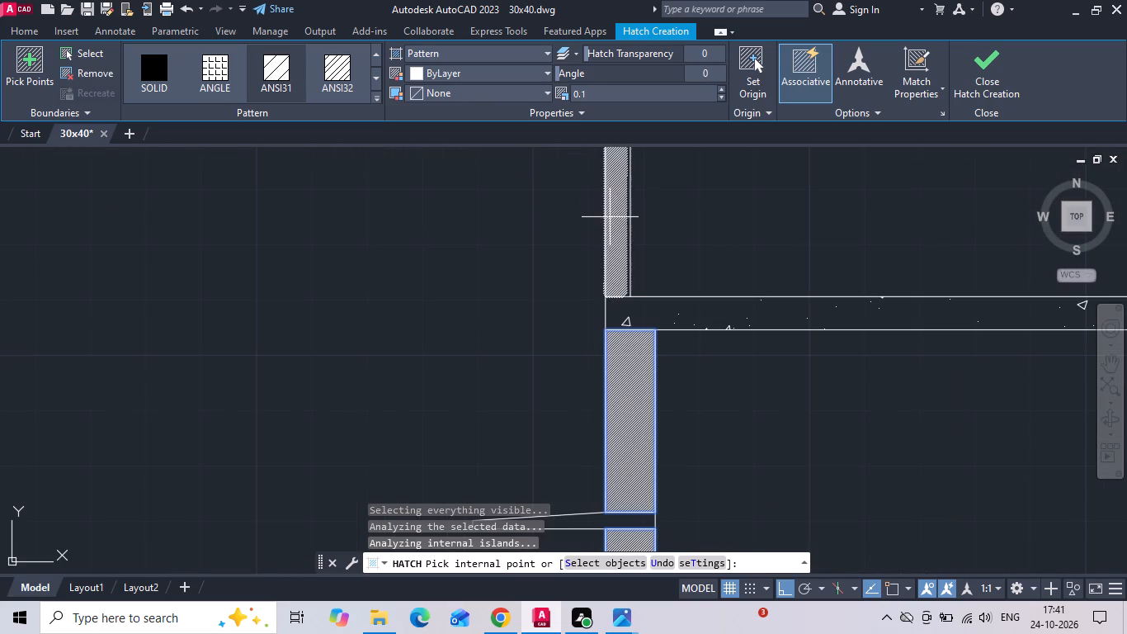
left_click(614, 225)
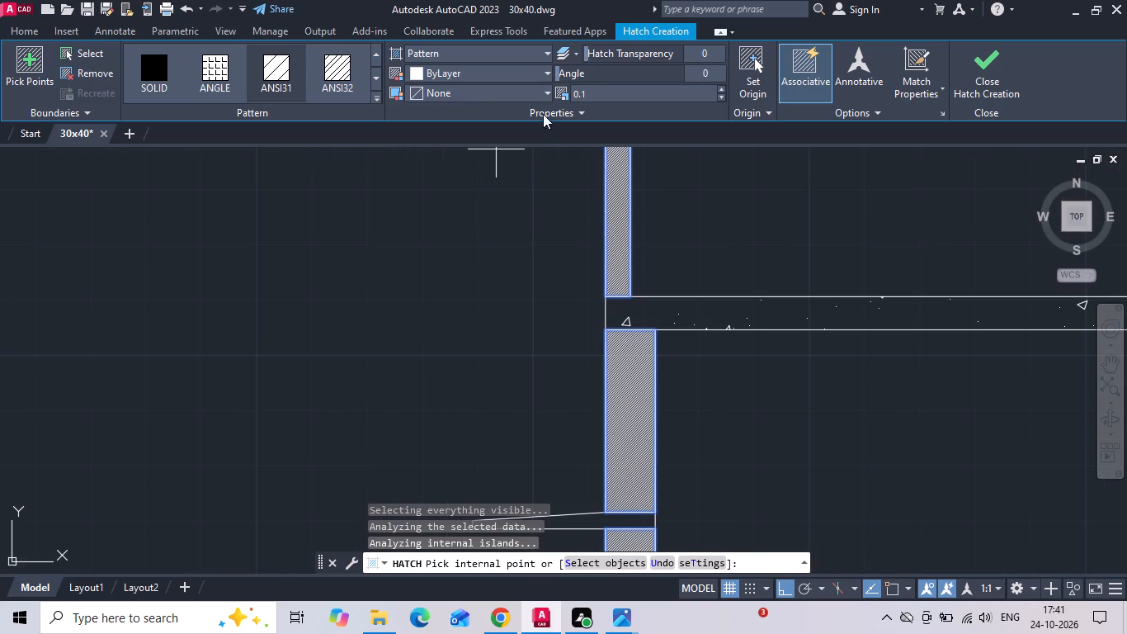
left_click(594, 95)
type(".5")
key("Return")
Hatch the three interior partition walls of the section with the dimensioned doors with ANSI31 at scale 0.5.
scroll(428, 287, "down", 2)
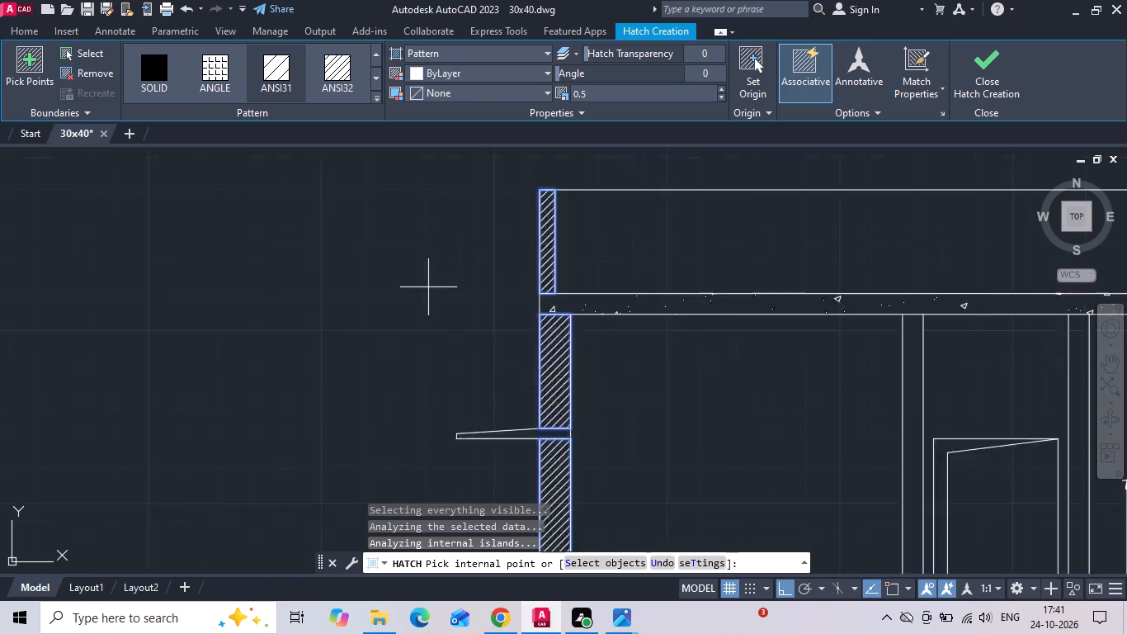
scroll(375, 225, "down", 2)
scroll(523, 269, "up", 2)
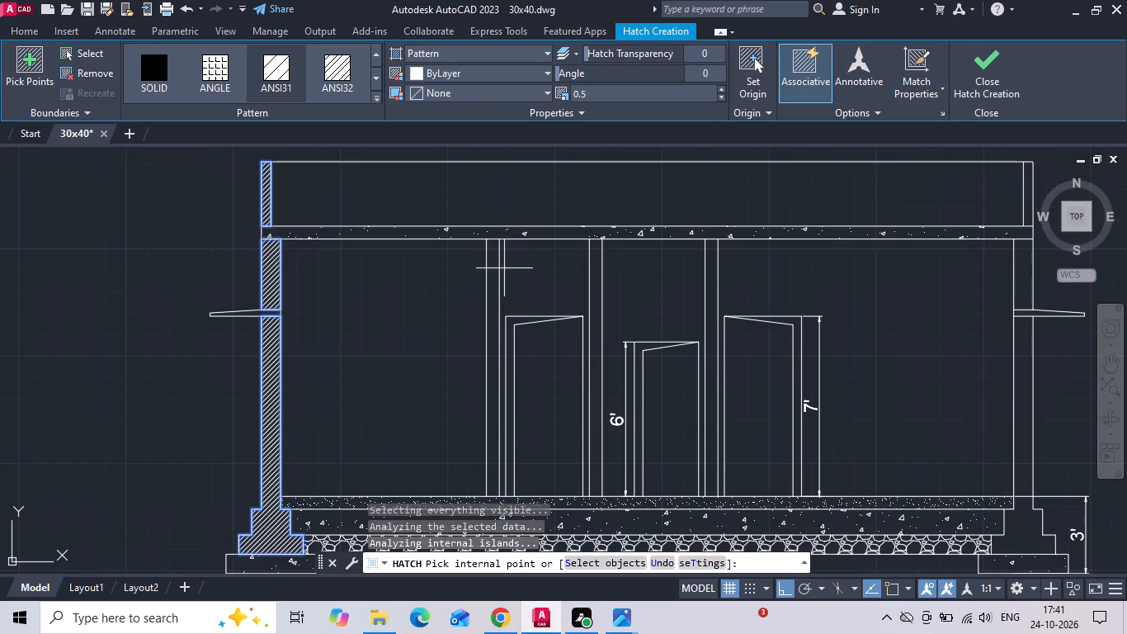
left_click(494, 275)
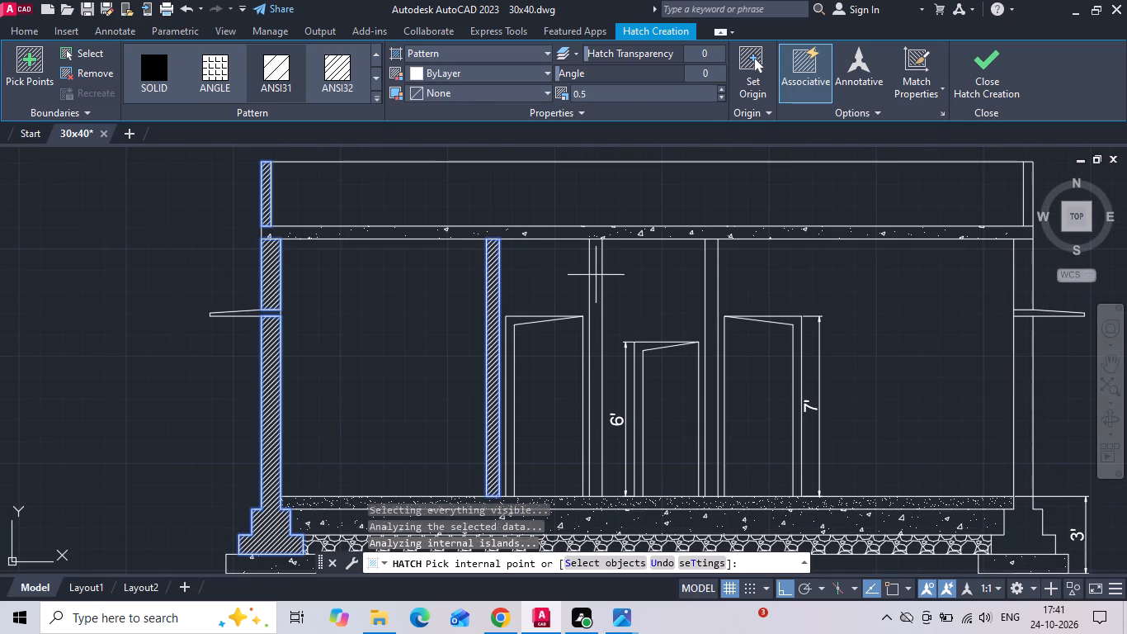
left_click(596, 275)
left_click(710, 292)
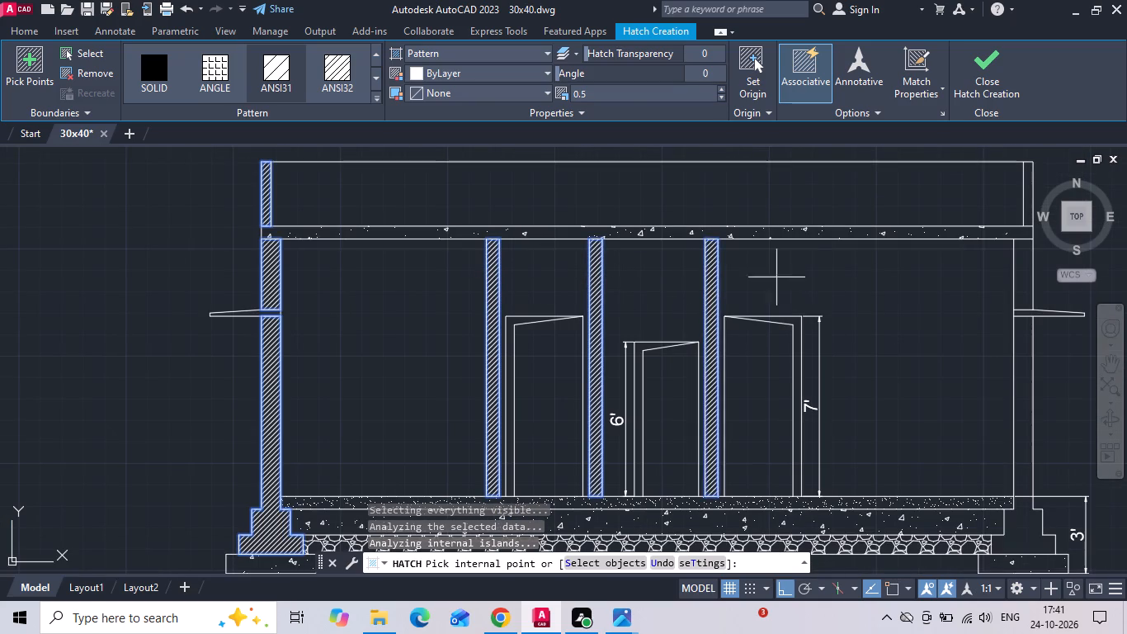
Hatch the right outer wall of the same section, including its parapet and stepped footing, with ANSI31 at scale 0.5.
middle_click_drag(819, 272, 444, 282)
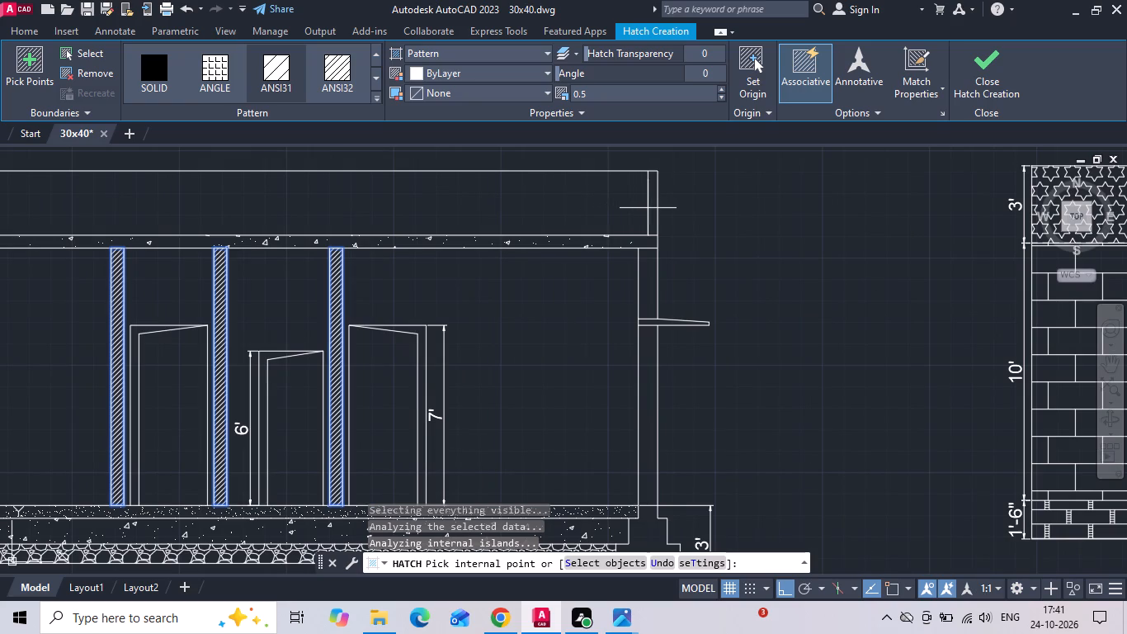
left_click(651, 210)
left_click(644, 277)
left_click(644, 358)
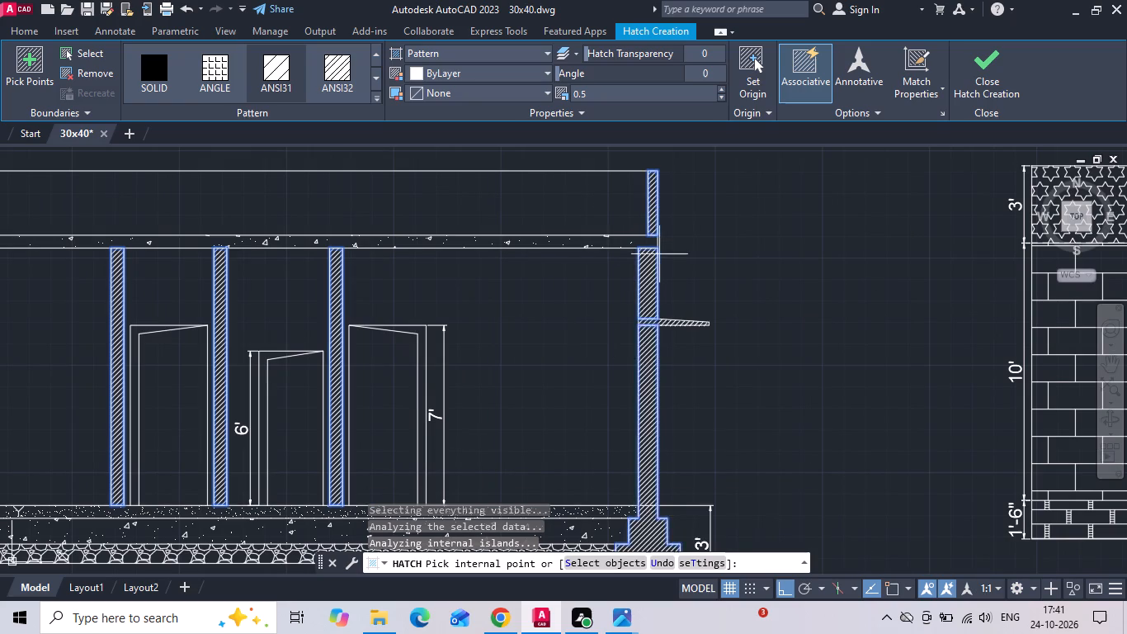
scroll(667, 235, "down", 2)
key("space")
Hatch the left outer wall of the two-window section, including its parapet and footing, with ANSI31 at scale 0.5.
scroll(646, 261, "down", 1)
middle_click_drag(466, 383, 488, 291)
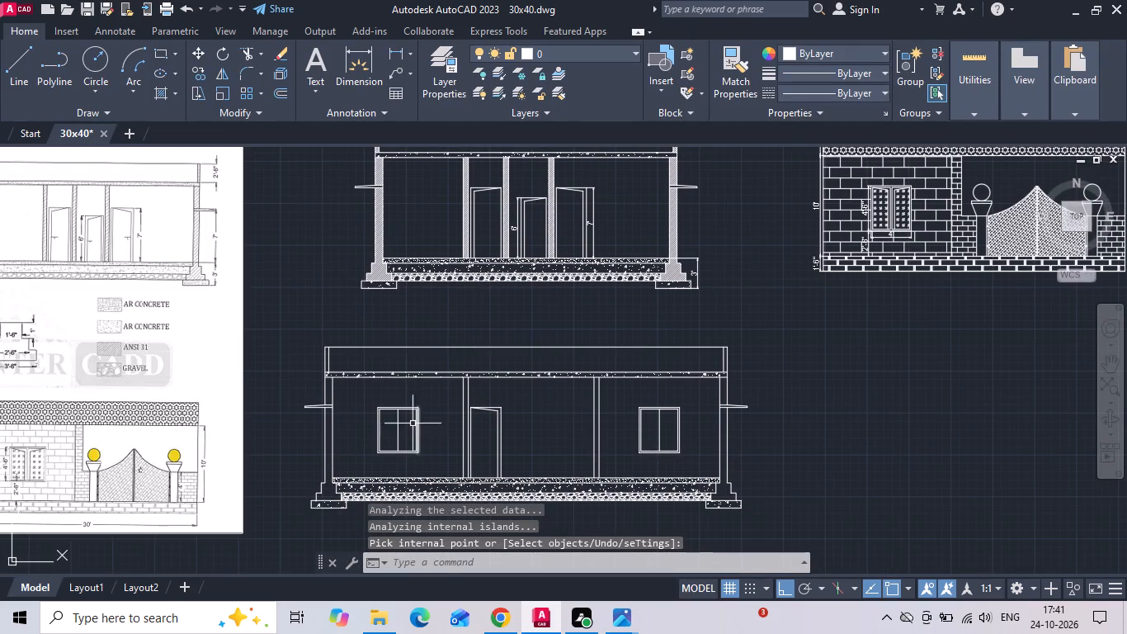
middle_click_drag(406, 419, 436, 373)
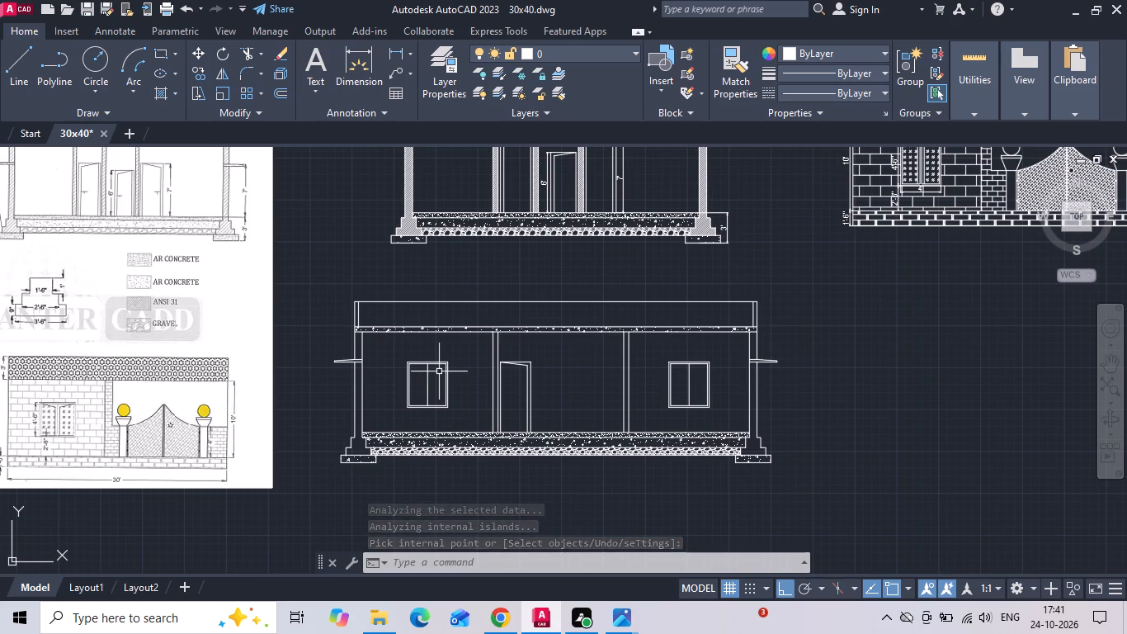
key("space")
scroll(315, 357, "up", 2)
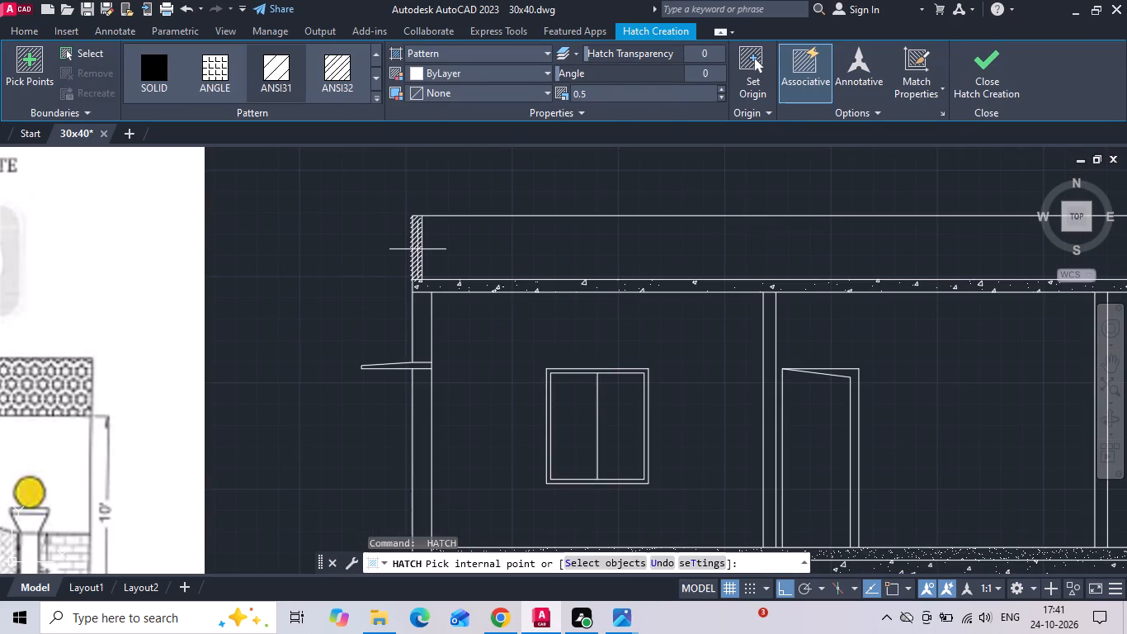
left_click(417, 249)
left_click(418, 380)
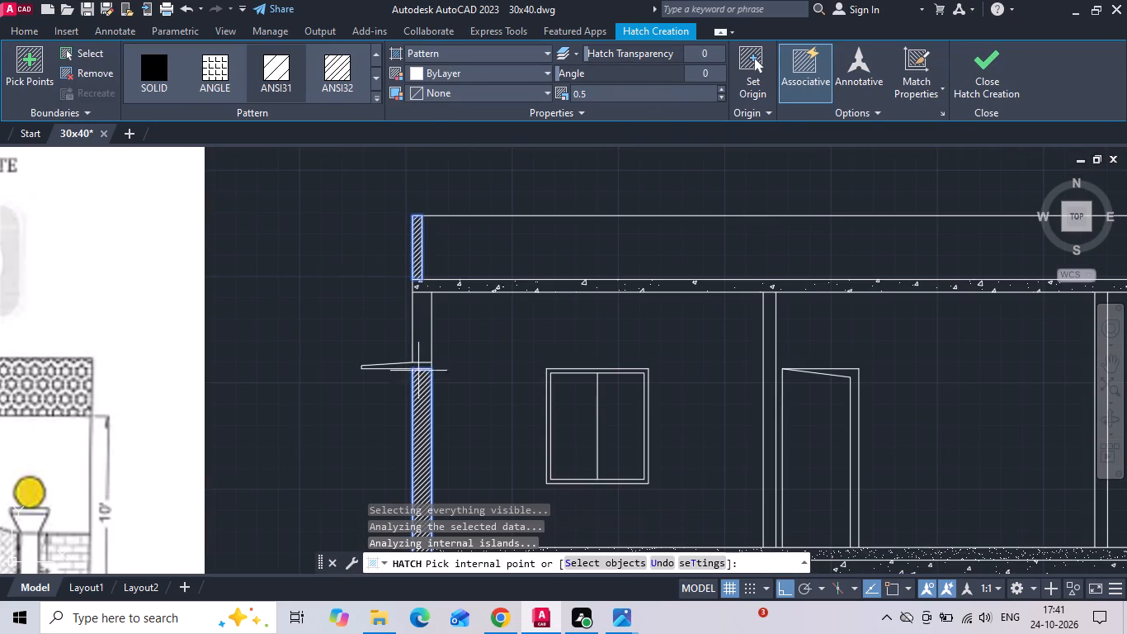
left_click(420, 325)
Hatch the two partition walls and the right outer wall with parapet of the two-window section with ANSI31 at scale 0.5.
scroll(415, 227, "down", 2)
scroll(503, 311, "up", 1)
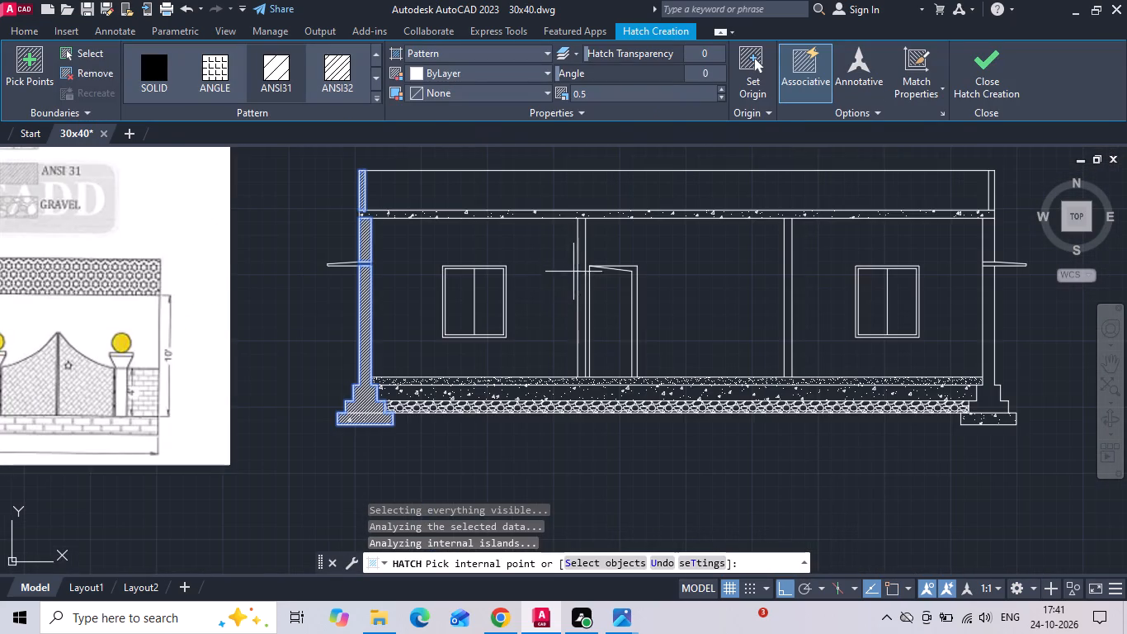
left_click(585, 253)
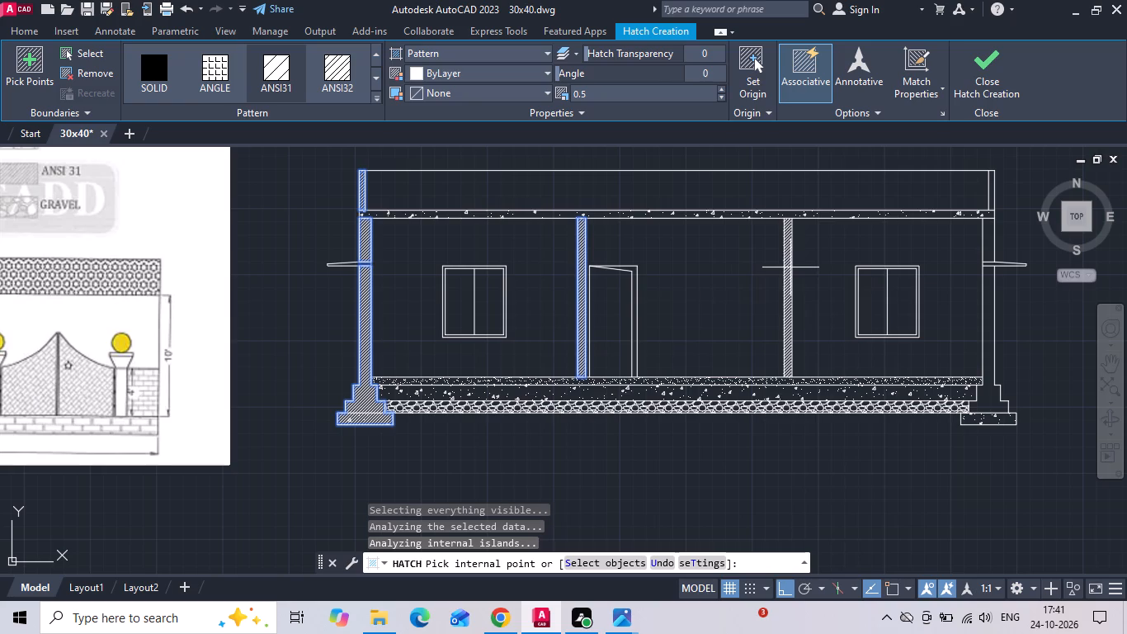
left_click(790, 267)
left_click(993, 234)
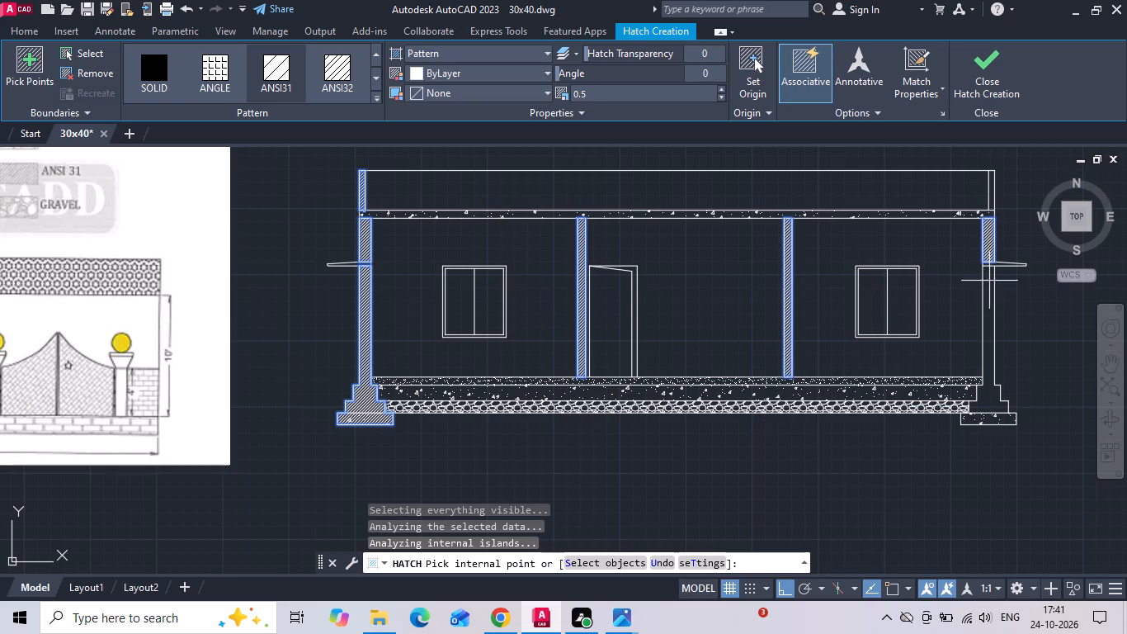
left_click(989, 286)
left_click(993, 189)
key("space")
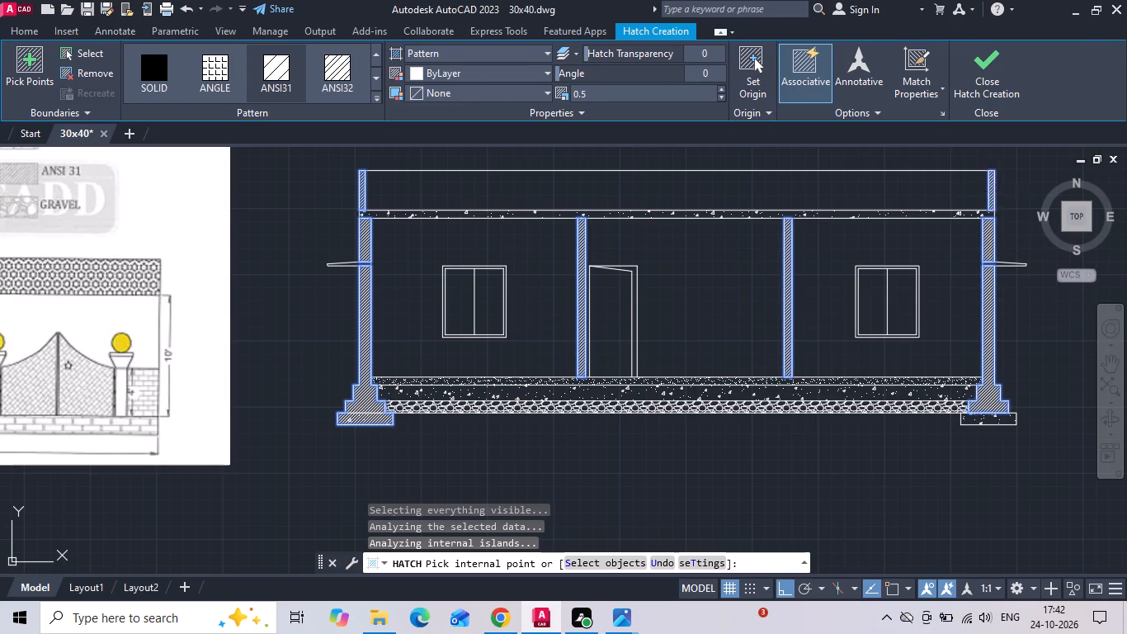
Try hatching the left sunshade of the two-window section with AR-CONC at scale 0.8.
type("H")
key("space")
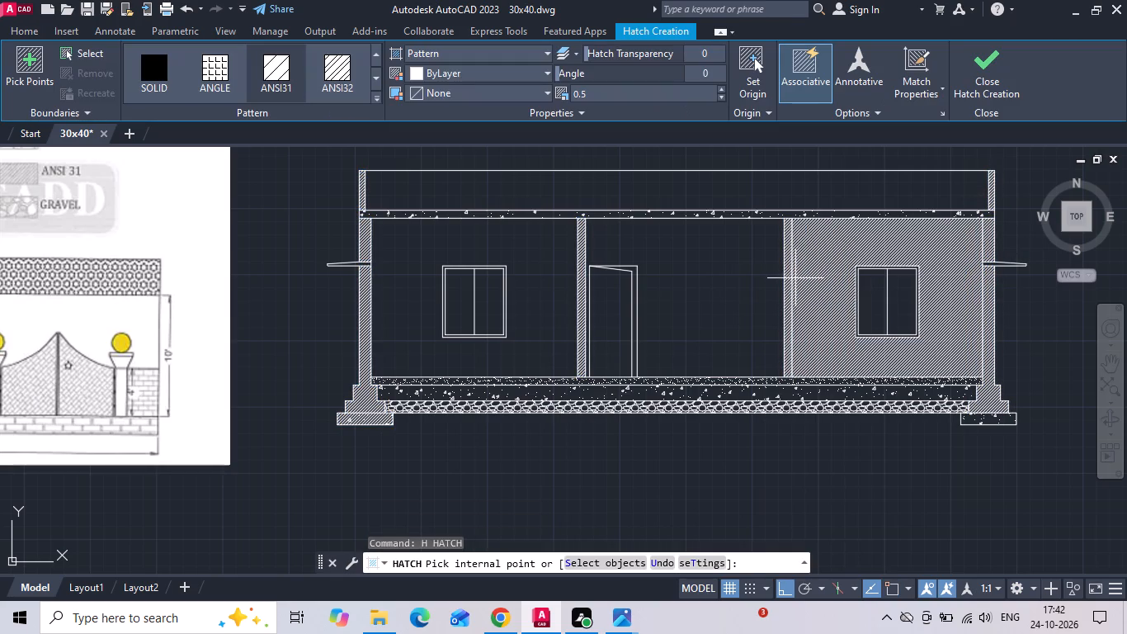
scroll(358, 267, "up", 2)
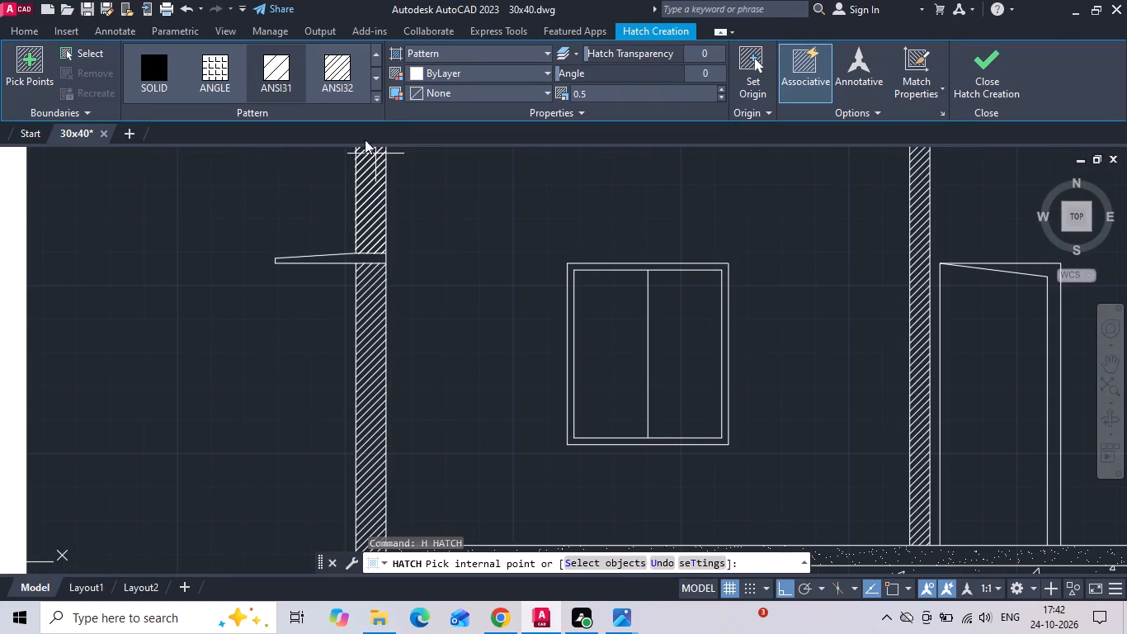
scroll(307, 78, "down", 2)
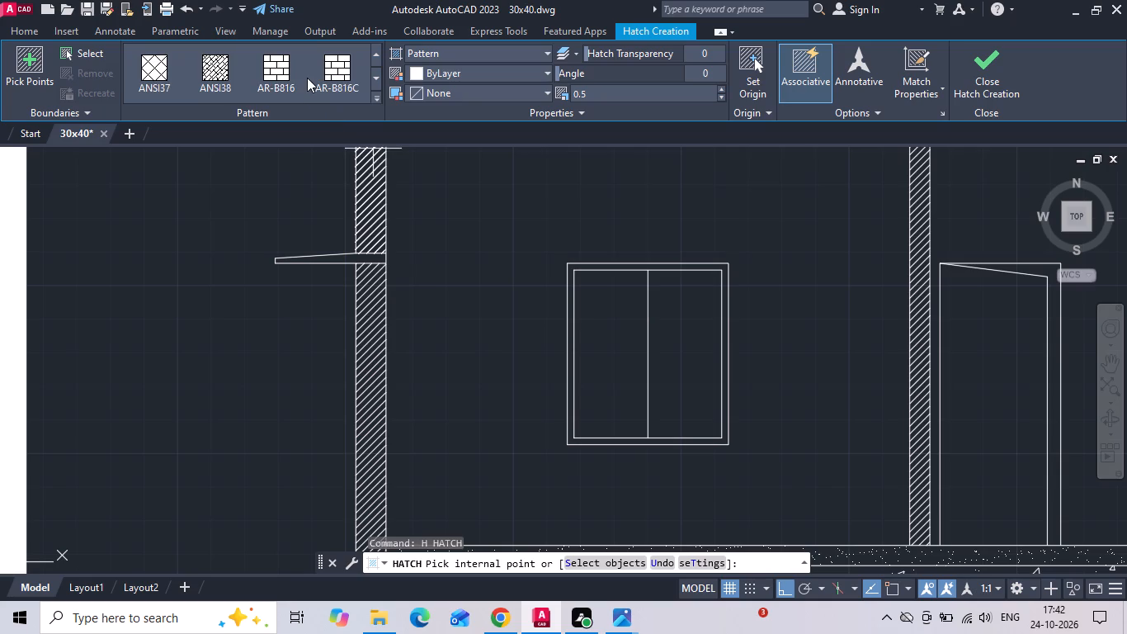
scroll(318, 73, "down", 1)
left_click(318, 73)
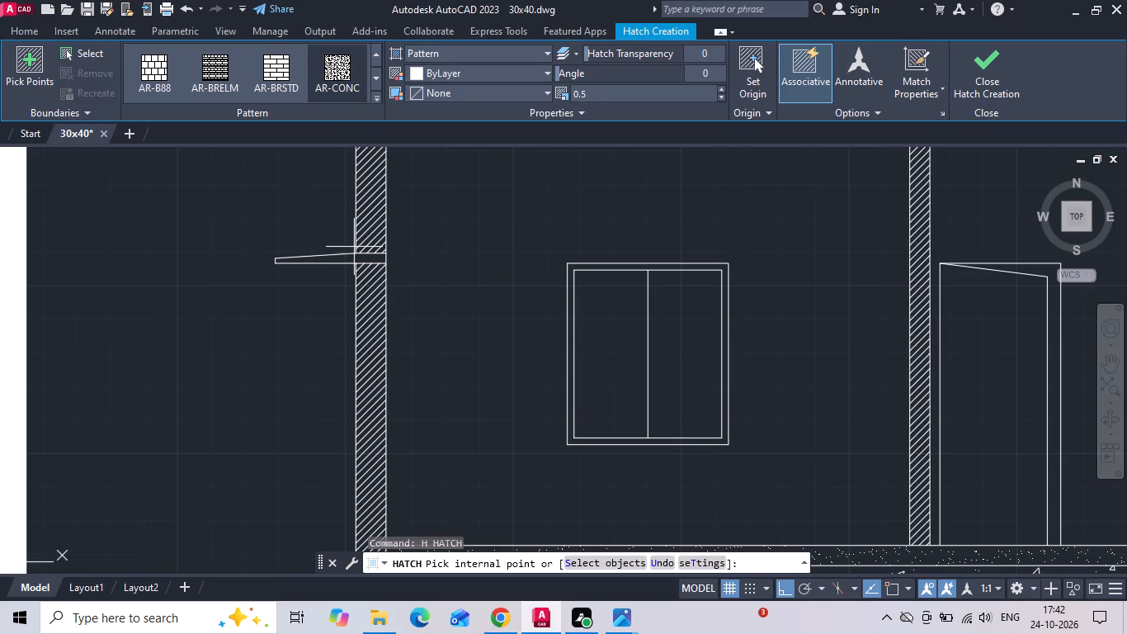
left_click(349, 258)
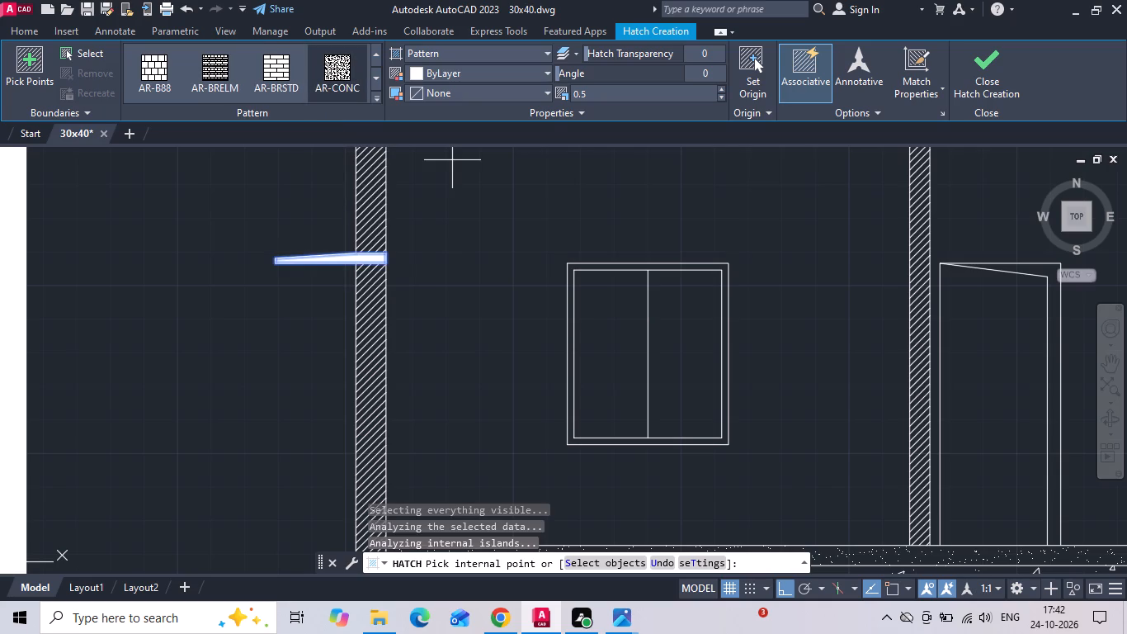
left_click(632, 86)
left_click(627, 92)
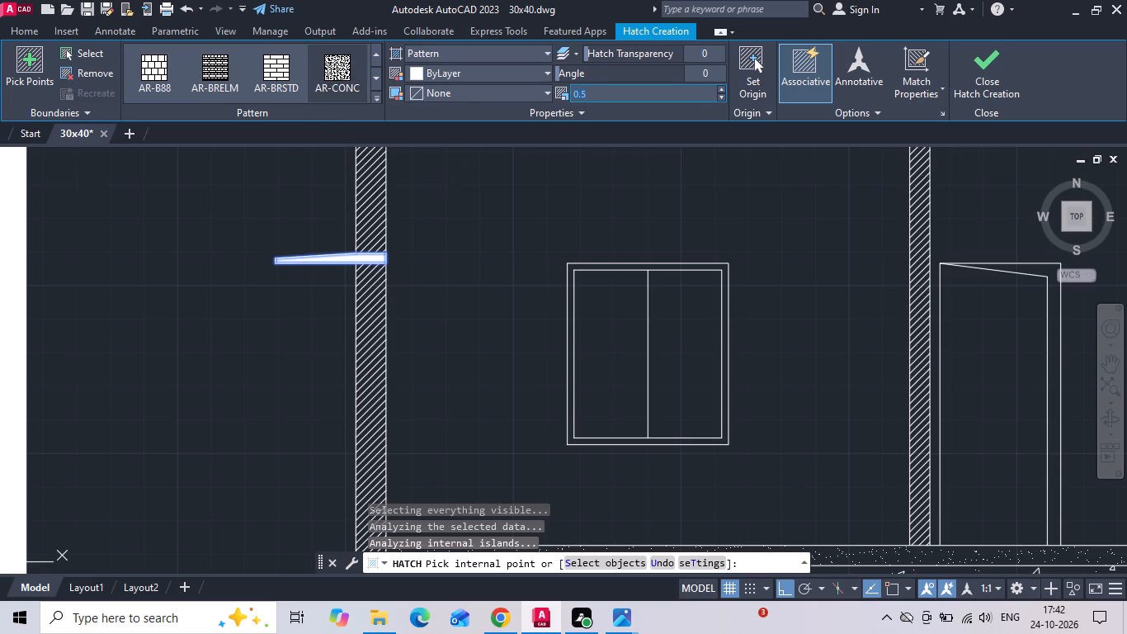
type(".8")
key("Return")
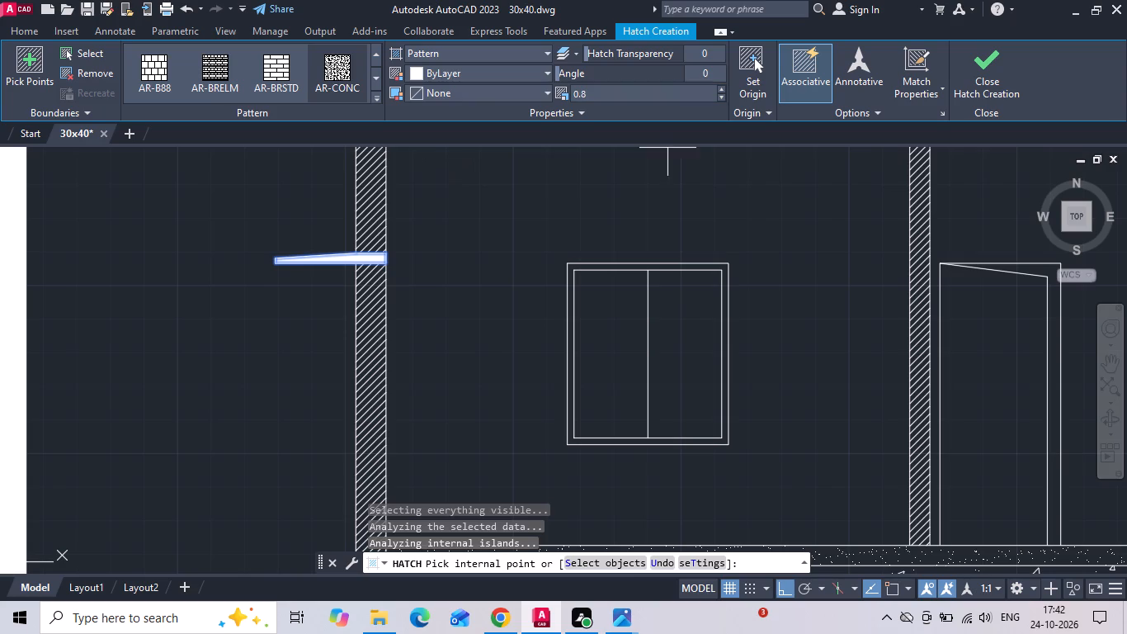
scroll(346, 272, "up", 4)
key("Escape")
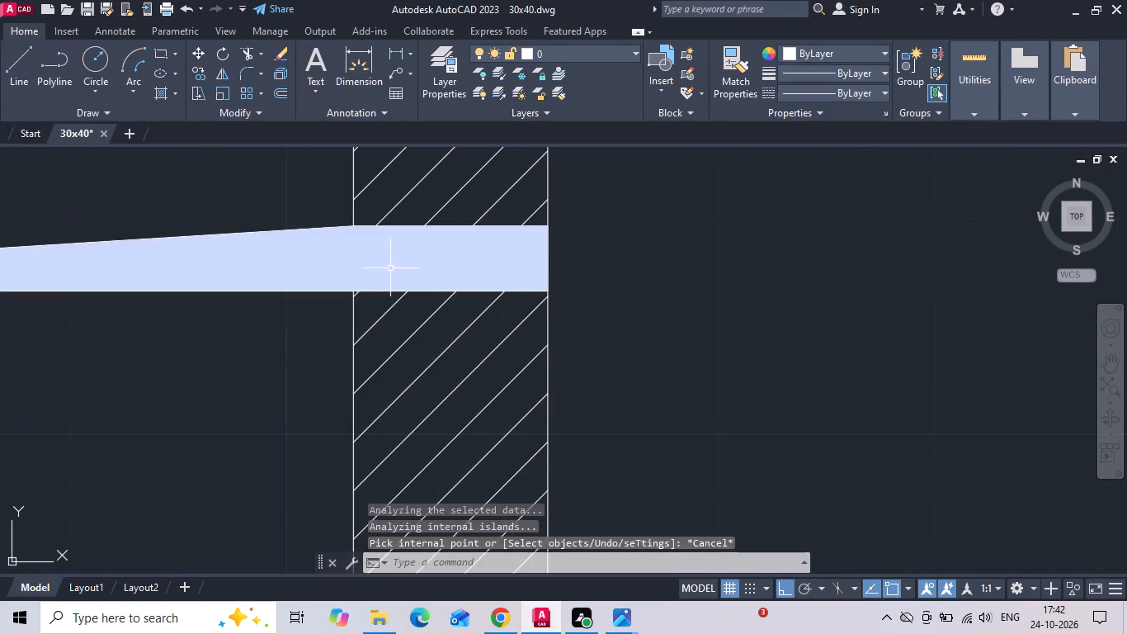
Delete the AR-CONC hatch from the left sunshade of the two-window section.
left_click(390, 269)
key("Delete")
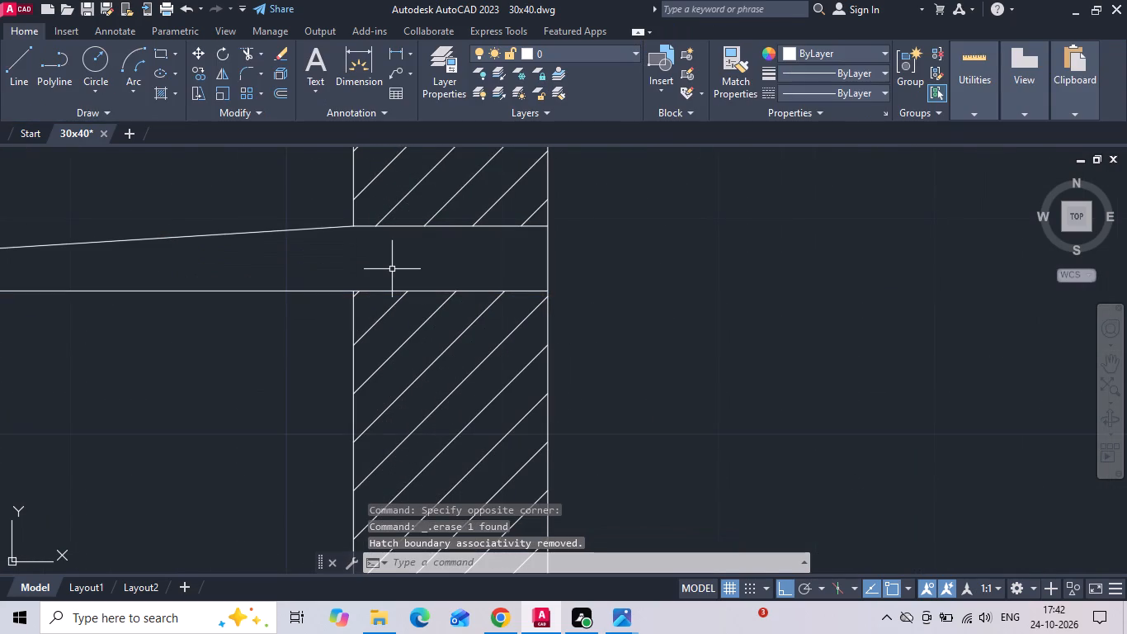
Hatch the left sunshade of the two-window section with AR-CONC at scale 0.01.
type("H")
key("space")
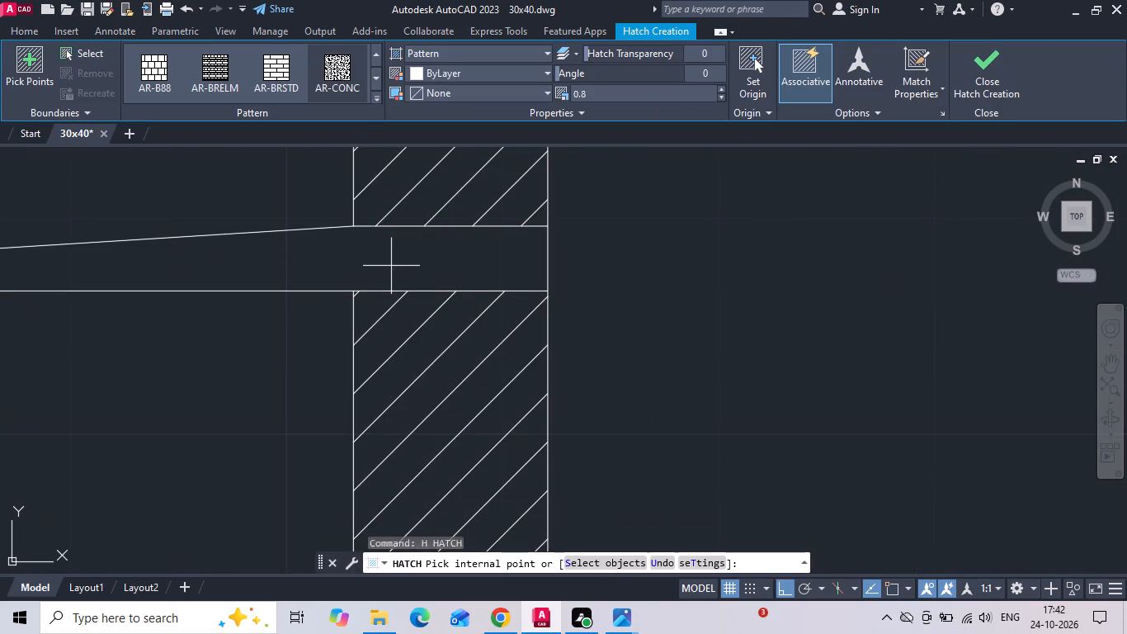
scroll(391, 266, "down", 1)
left_click(391, 266)
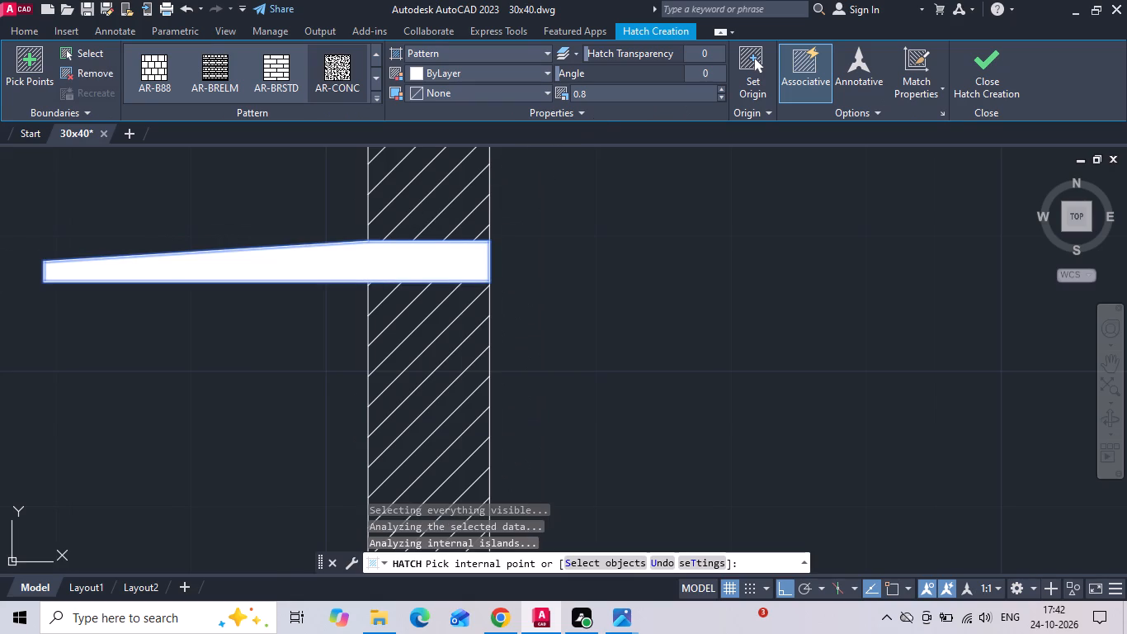
left_click(609, 97)
key("5")
key("Return")
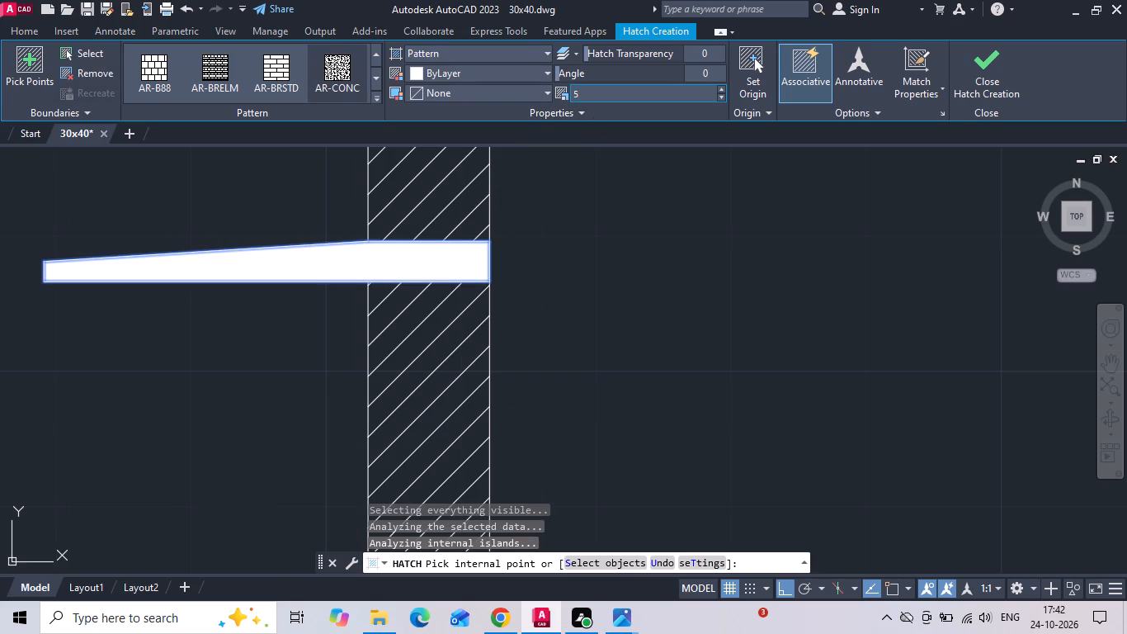
left_click(609, 97)
key("BackSpace")
type(".01")
key("Return")
key("Escape")
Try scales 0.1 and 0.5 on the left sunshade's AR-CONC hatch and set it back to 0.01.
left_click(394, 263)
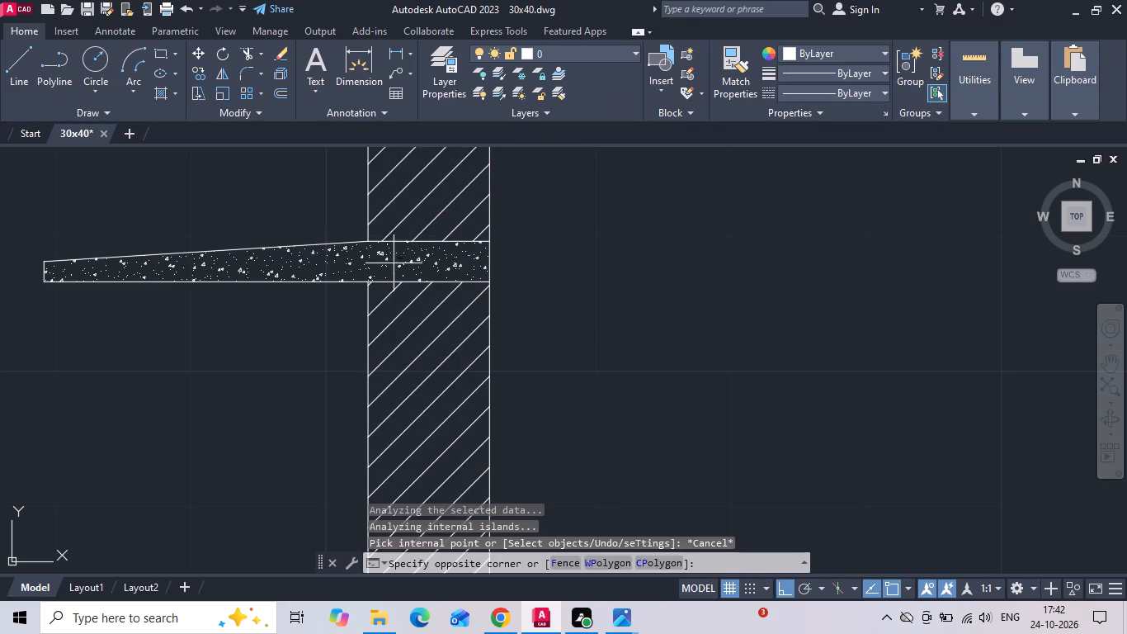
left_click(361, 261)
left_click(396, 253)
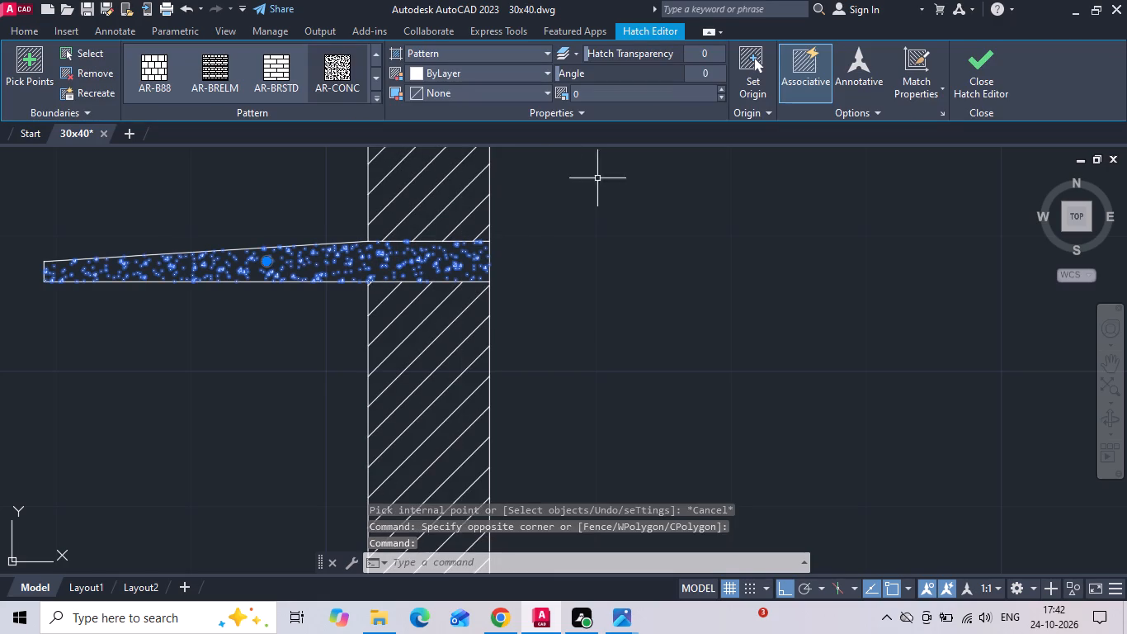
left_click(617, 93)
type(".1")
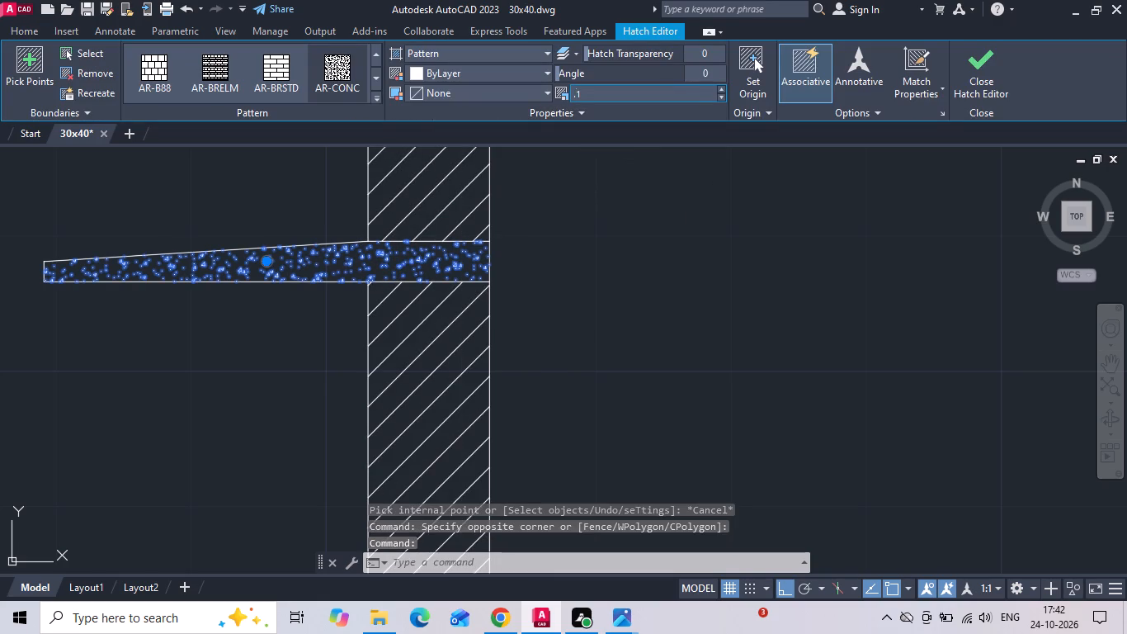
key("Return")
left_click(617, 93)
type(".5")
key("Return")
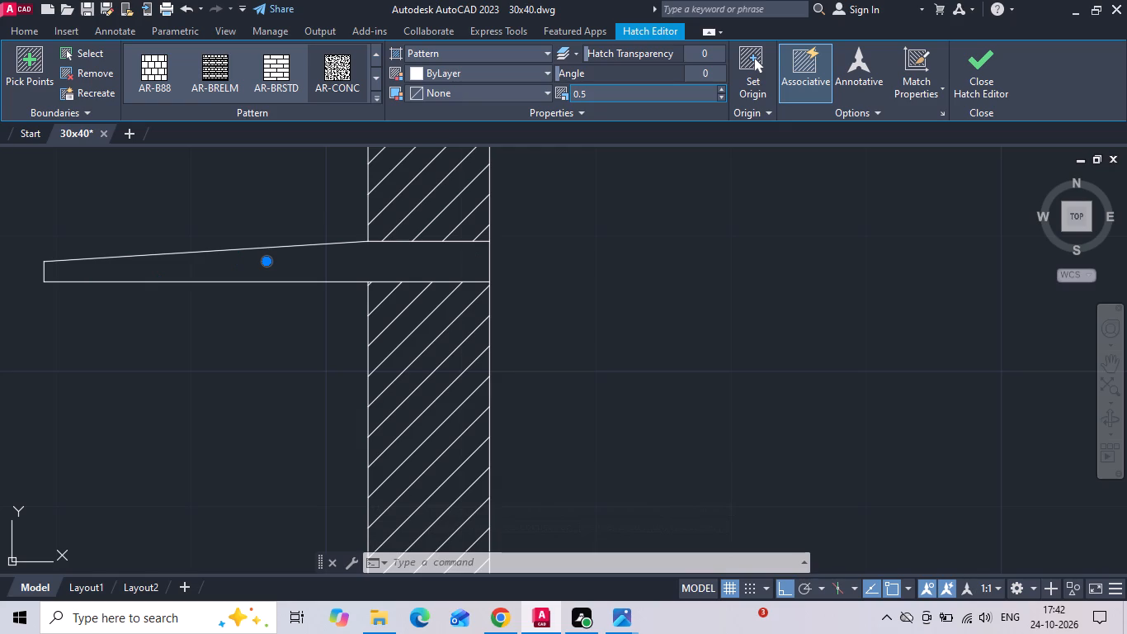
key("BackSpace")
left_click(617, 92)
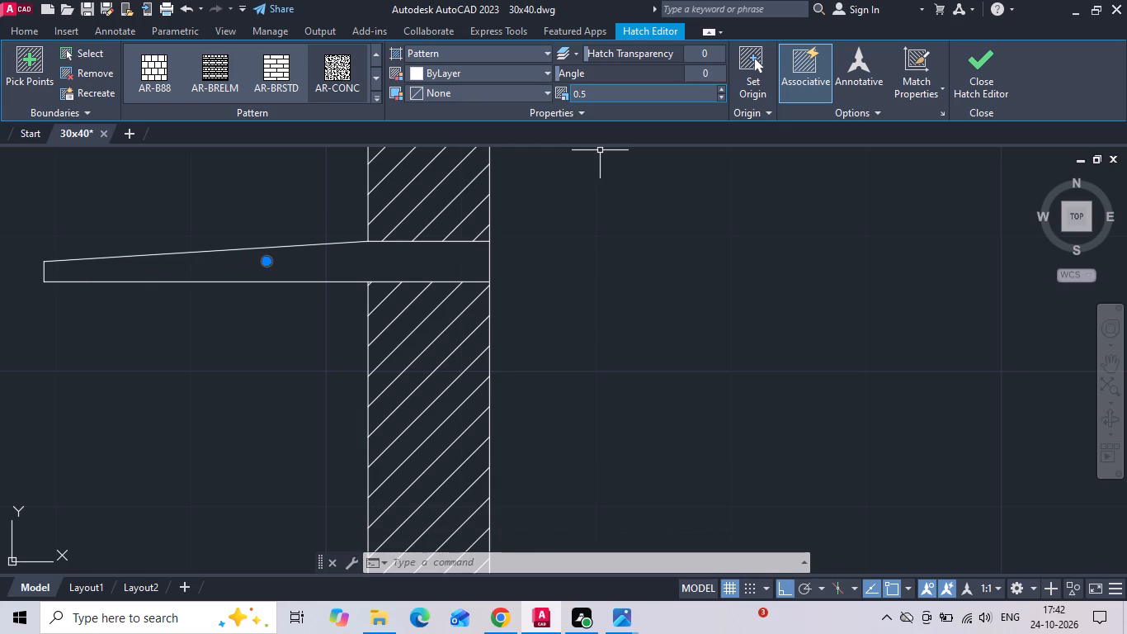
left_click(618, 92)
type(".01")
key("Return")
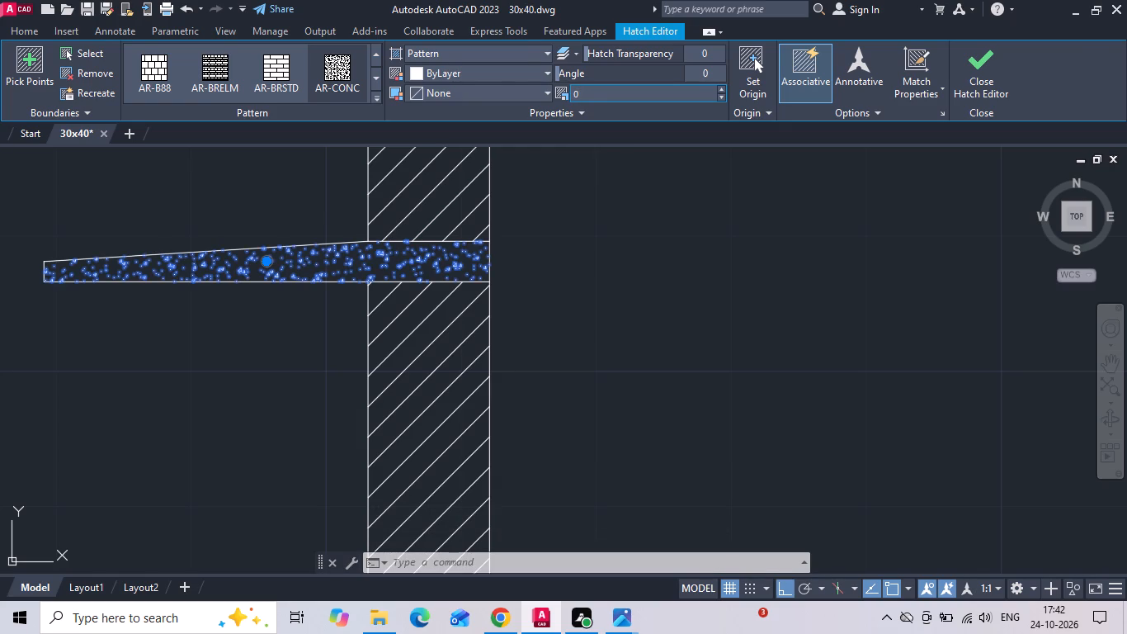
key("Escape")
Hatch the right sunshade of the two-window section with AR-CONC at the same 0.01 scale.
scroll(394, 239, "down", 3)
middle_click_drag(656, 297, 200, 334)
scroll(134, 343, "down", 1)
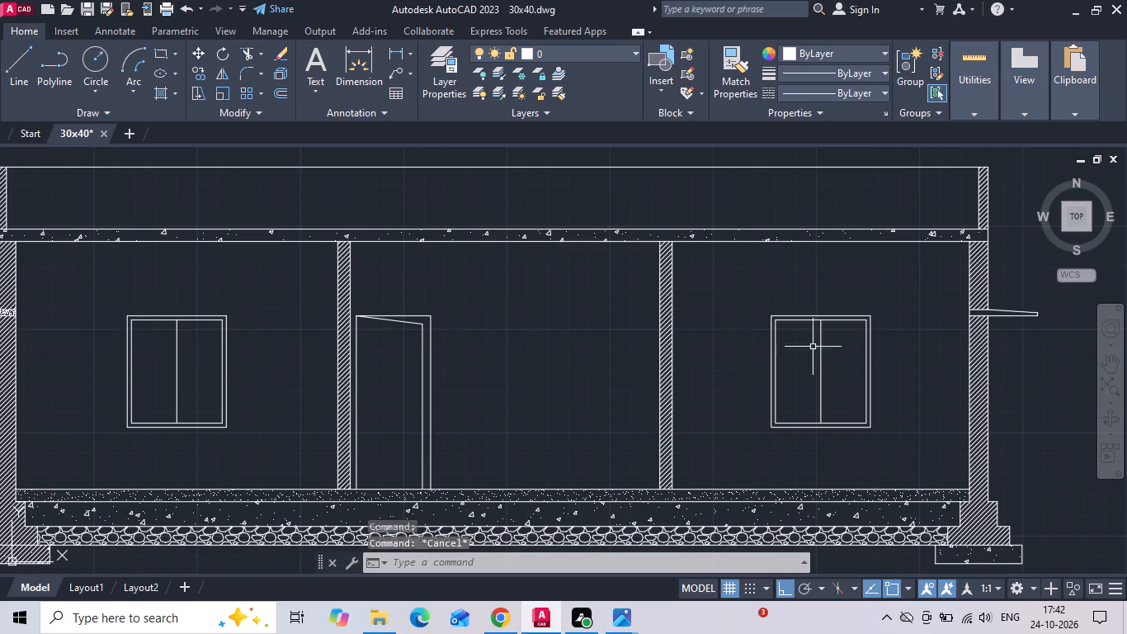
scroll(925, 334, "up", 2)
middle_click_drag(1034, 286, 462, 328)
key("space")
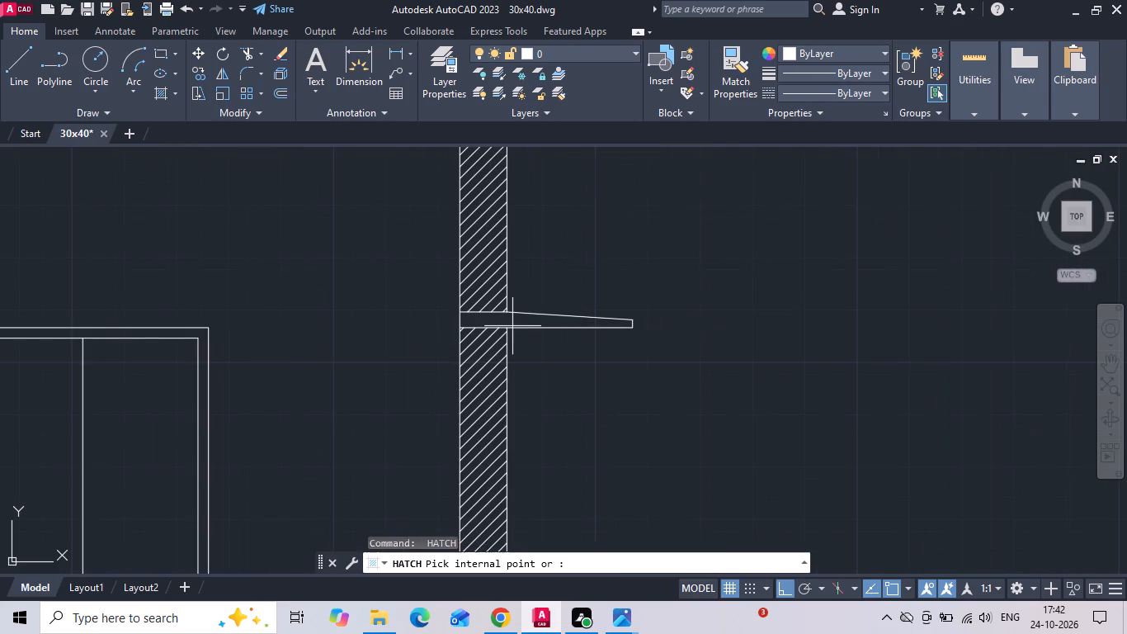
left_click(511, 321)
scroll(545, 418, "down", 3)
key("space")
Hatch the right and left sunshades of the three-door section with AR-CONC at the same 0.01 scale.
middle_click_drag(515, 269, 508, 305)
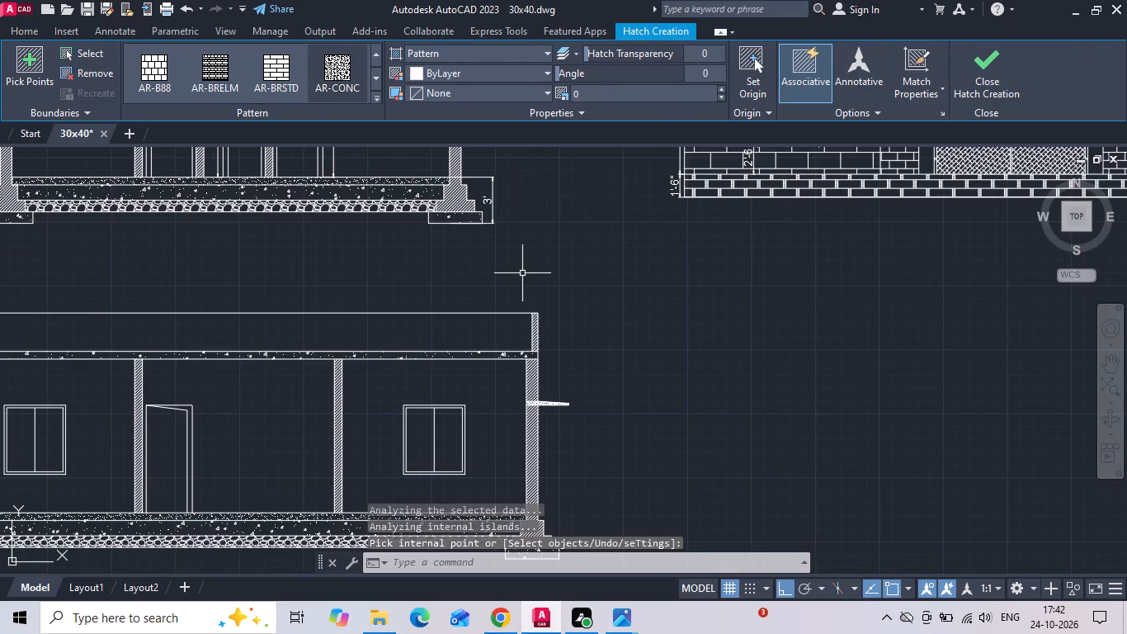
middle_click_drag(508, 305, 500, 505)
scroll(472, 356, "up", 3)
key("space")
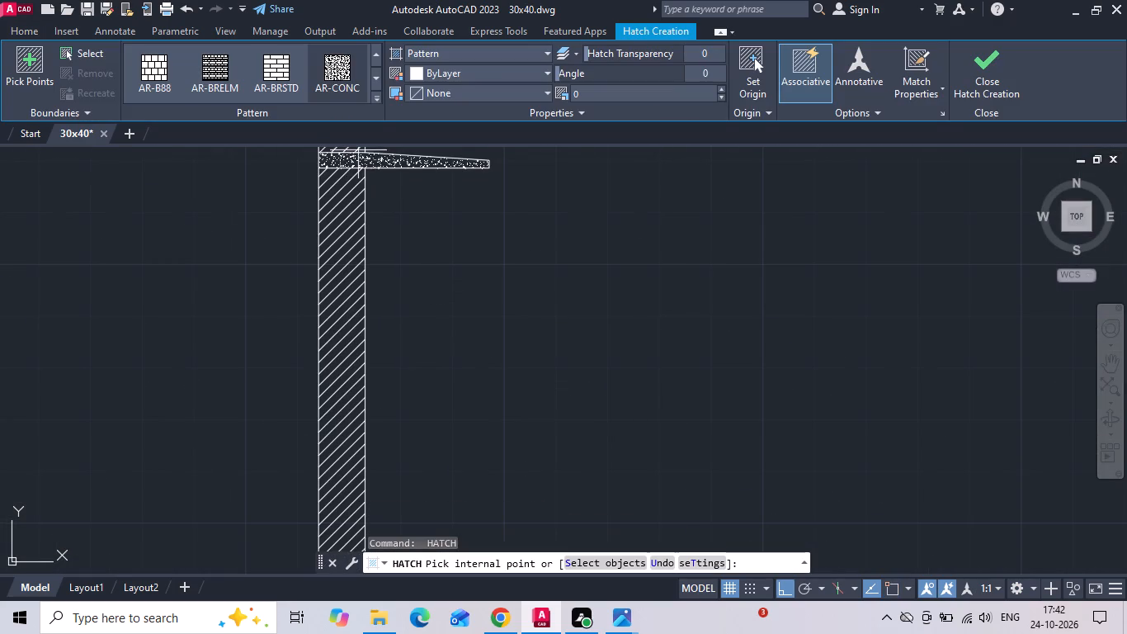
left_click(348, 159)
scroll(551, 330, "down", 5)
middle_click_drag(103, 340, 433, 351)
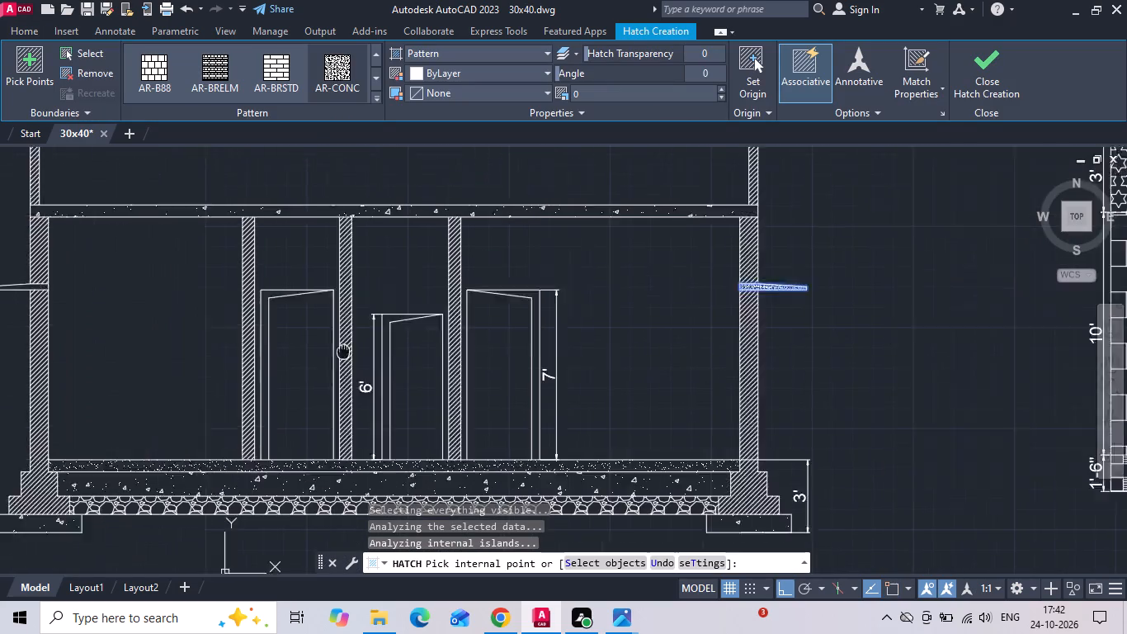
middle_click_drag(433, 351, 545, 338)
scroll(262, 280, "up", 3)
key("space")
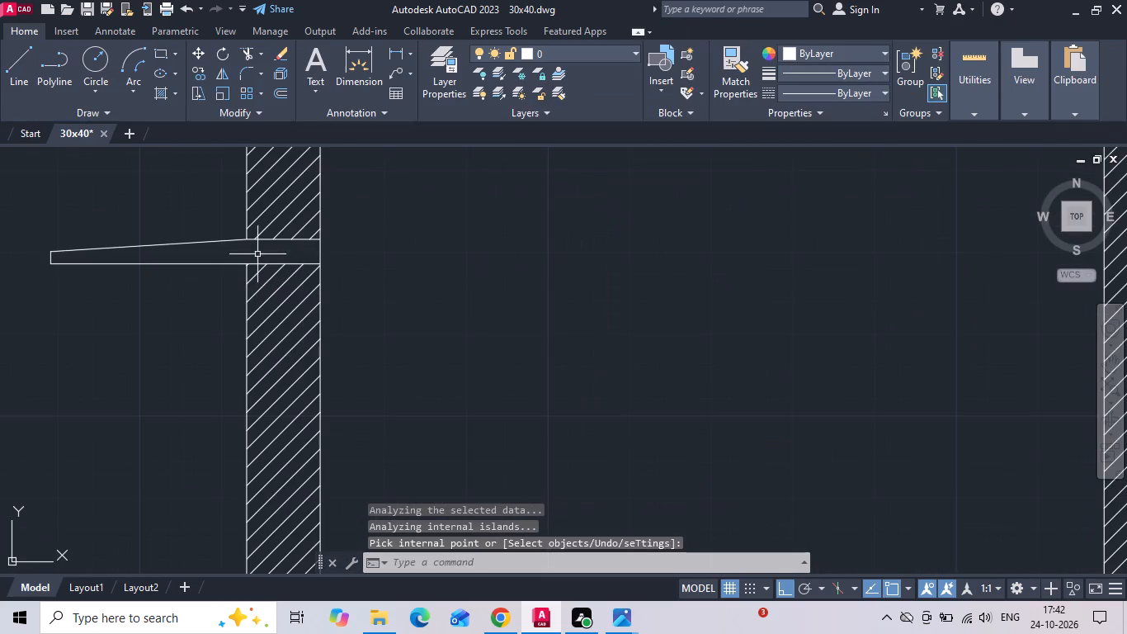
left_click(259, 248)
left_click(252, 248)
key("space")
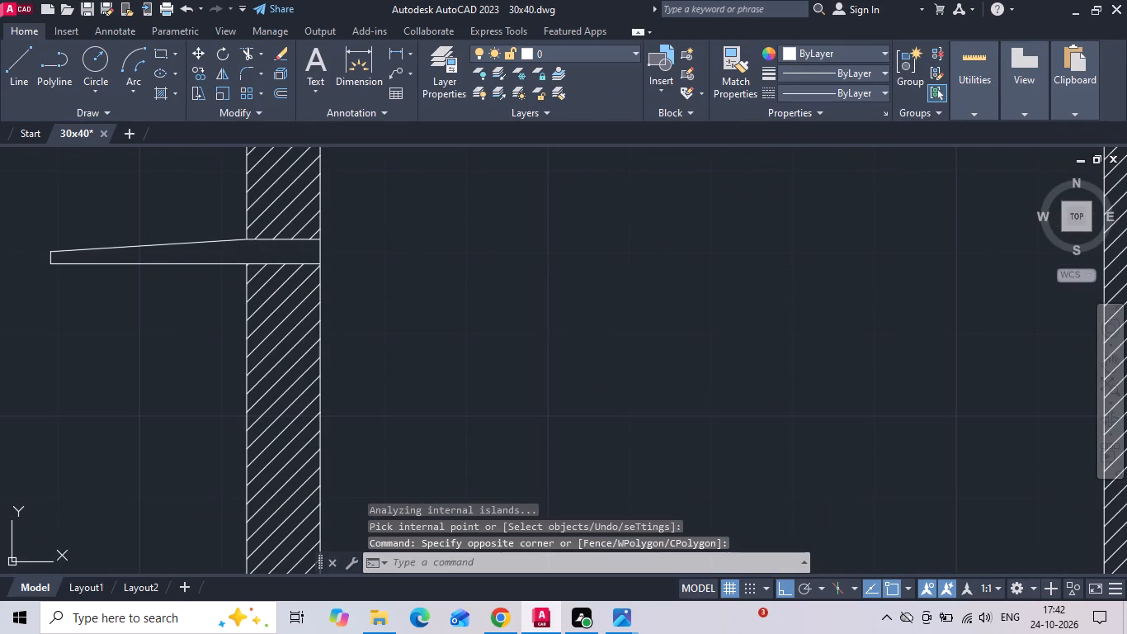
left_click(241, 250)
key("Escape")
Set the scale of the three-door section's ANSI31 wall hatch to 1.
left_click(281, 324)
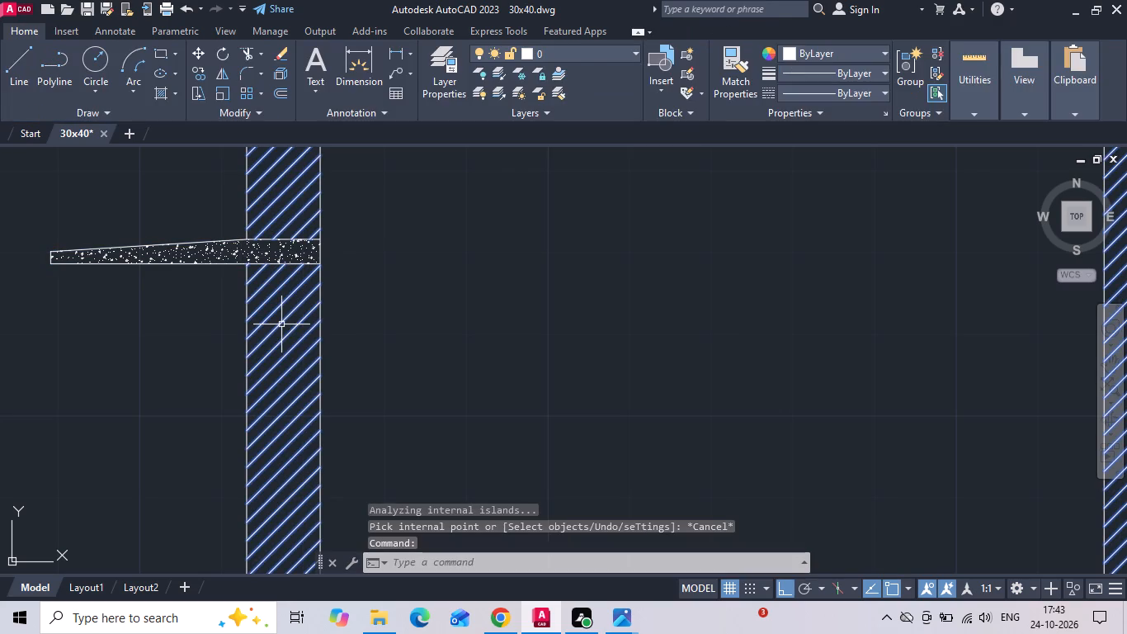
left_click(605, 94)
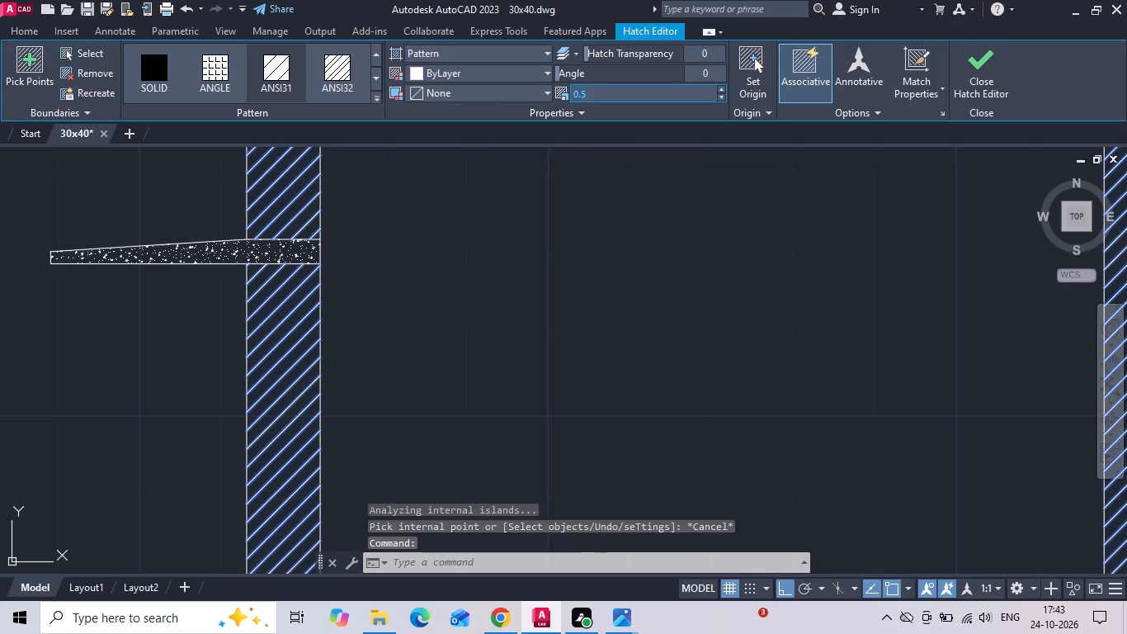
key("BackSpace")
key("1")
key("Return")
scroll(601, 103, "down", 3)
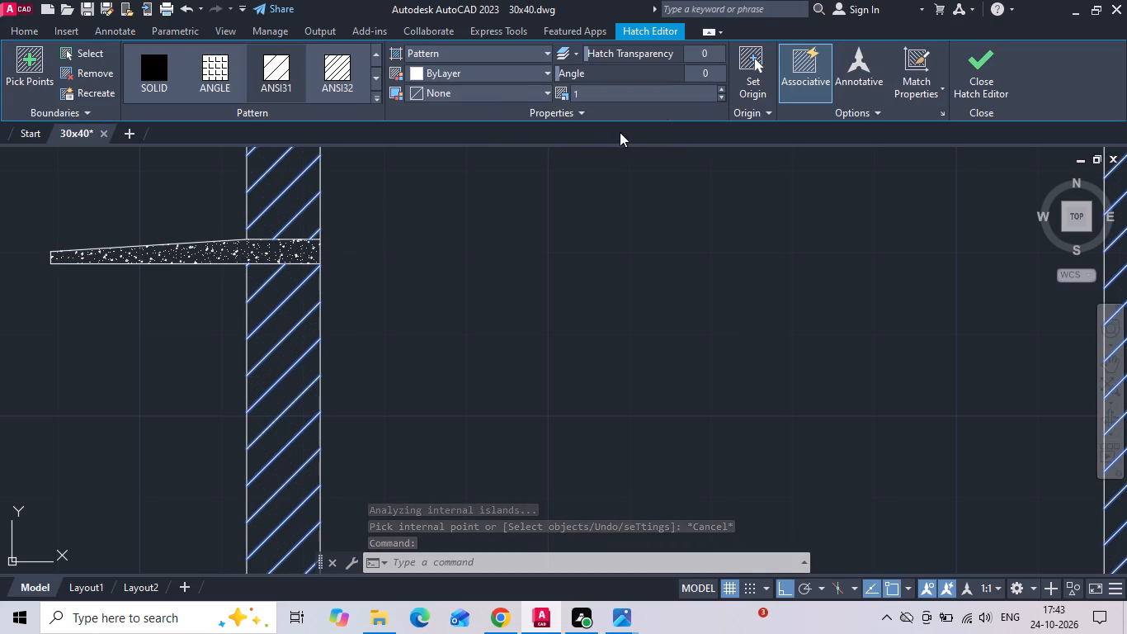
scroll(624, 136, "down", 5)
key("Escape")
Set the scale of the two-window section's ANSI31 wall hatch to 1.
scroll(493, 262, "down", 2)
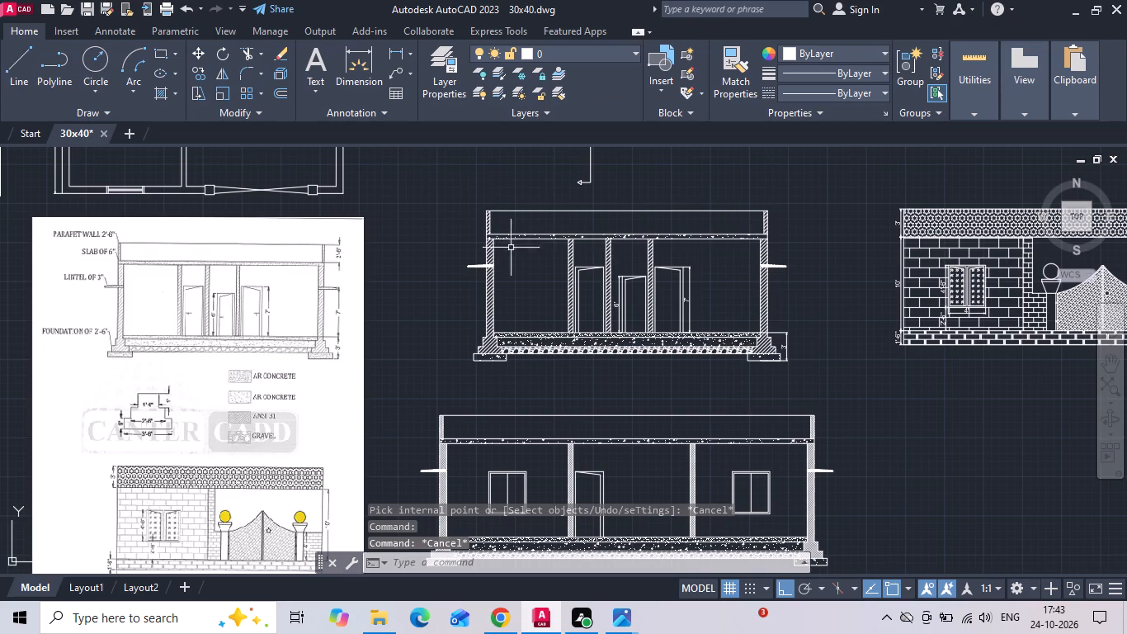
scroll(513, 239, "down", 1)
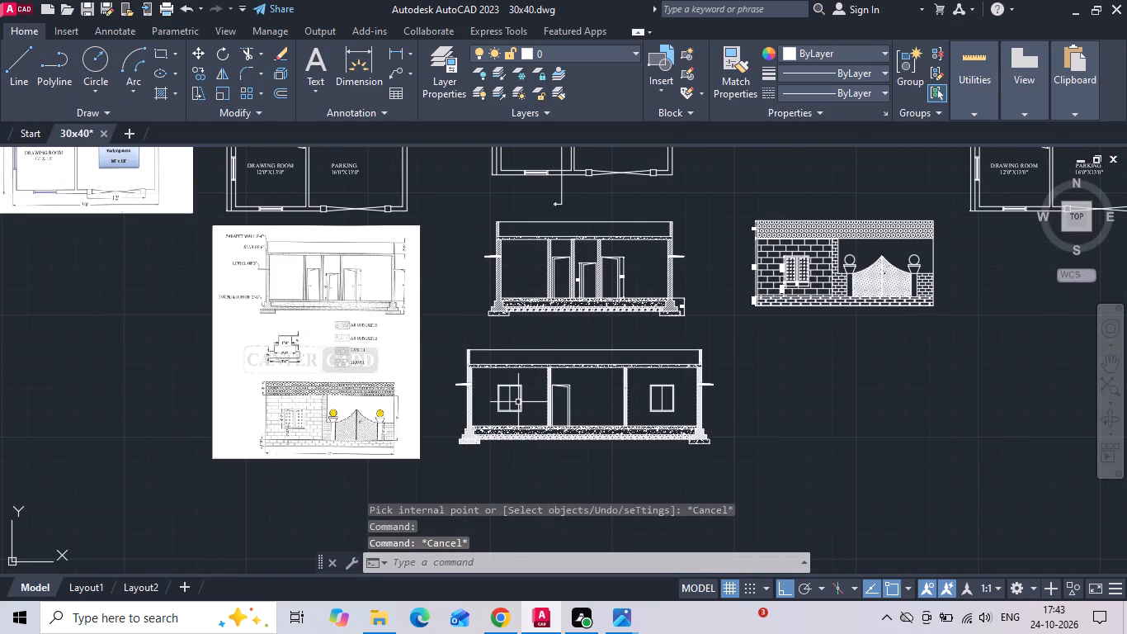
scroll(493, 405, "up", 4)
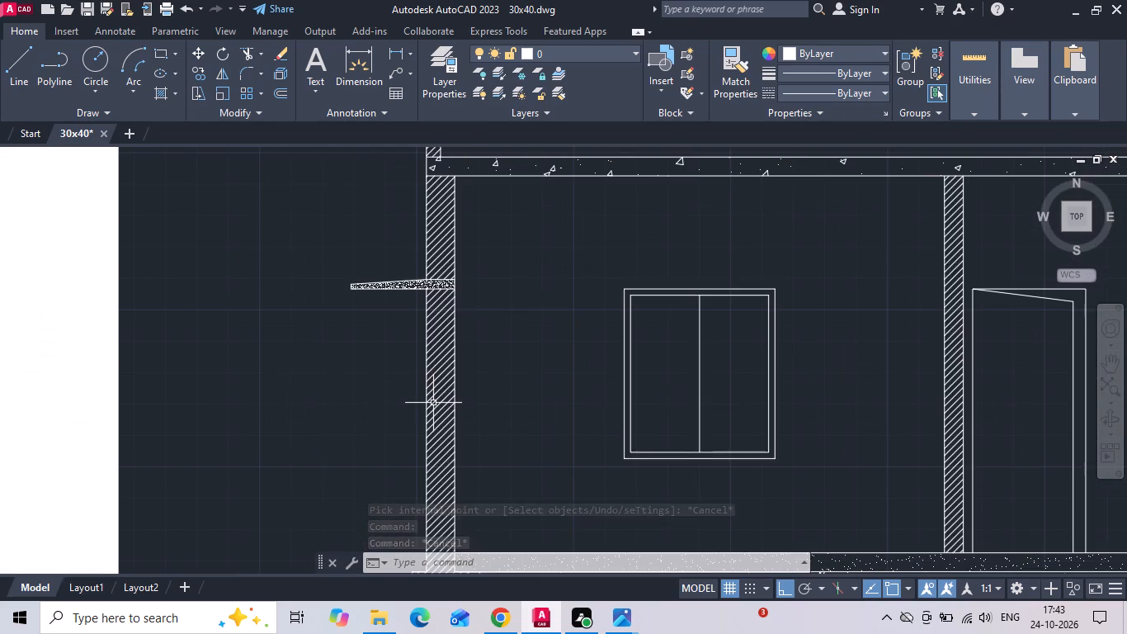
left_click(433, 390)
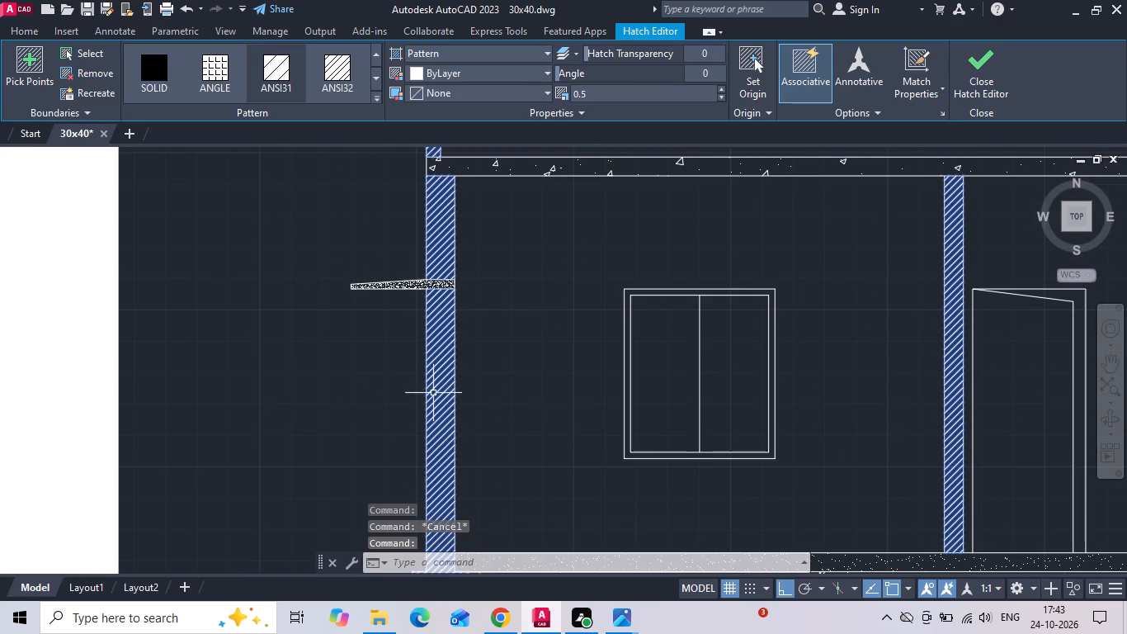
left_click(607, 93)
key("1")
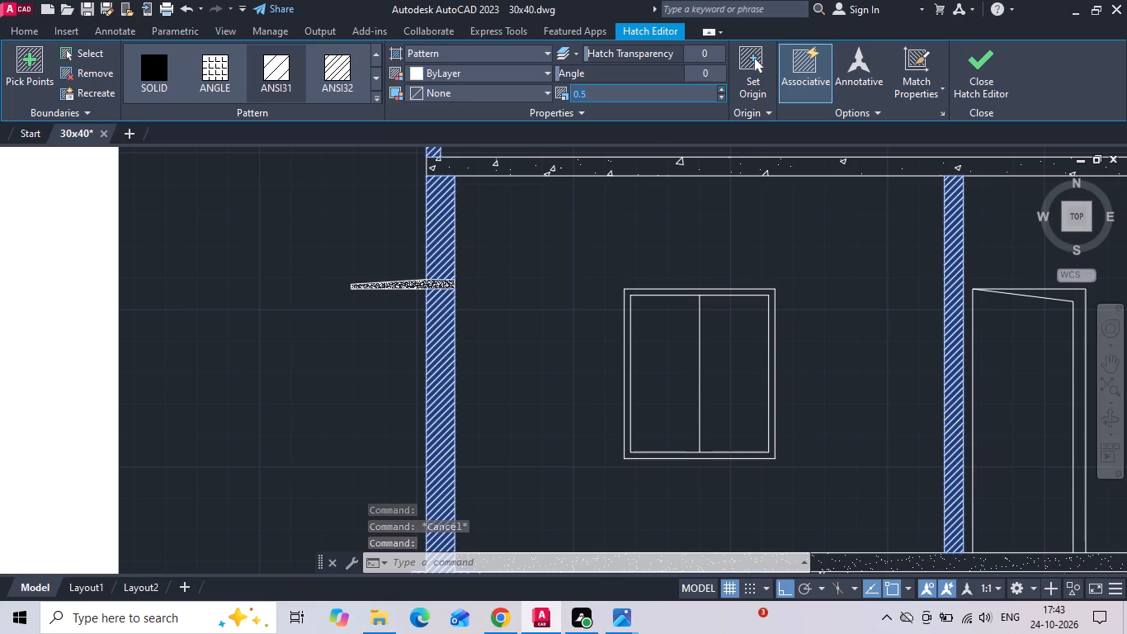
key("Return")
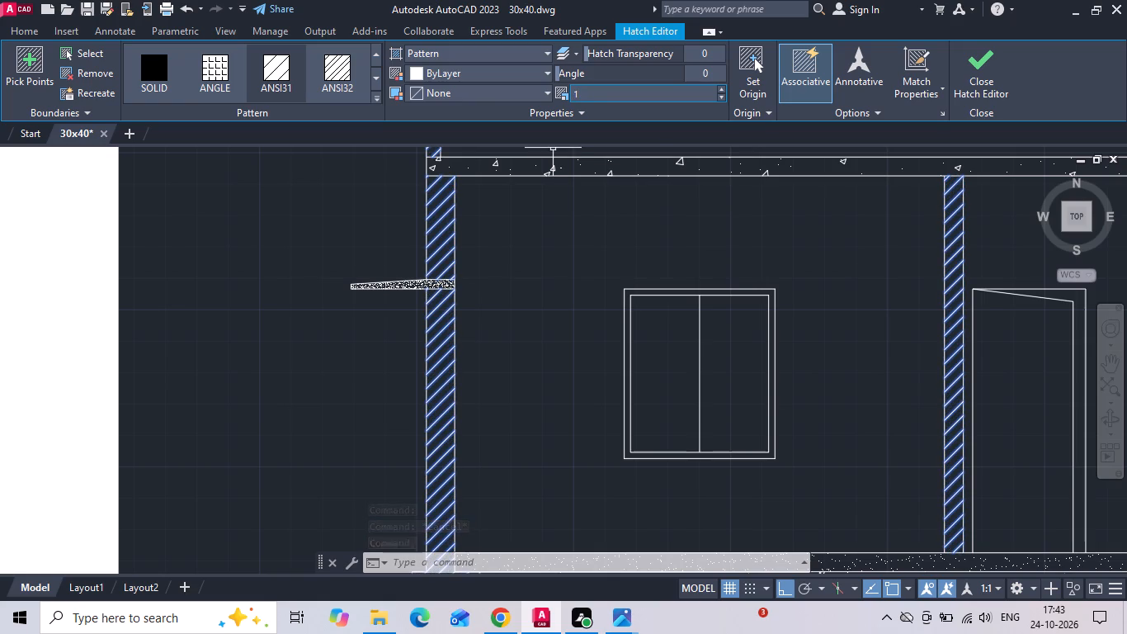
Save the drawing.
key("ctrl+s")
Delete the reference image showing the section and front elevation beside the section drawings.
scroll(599, 171, "down", 2)
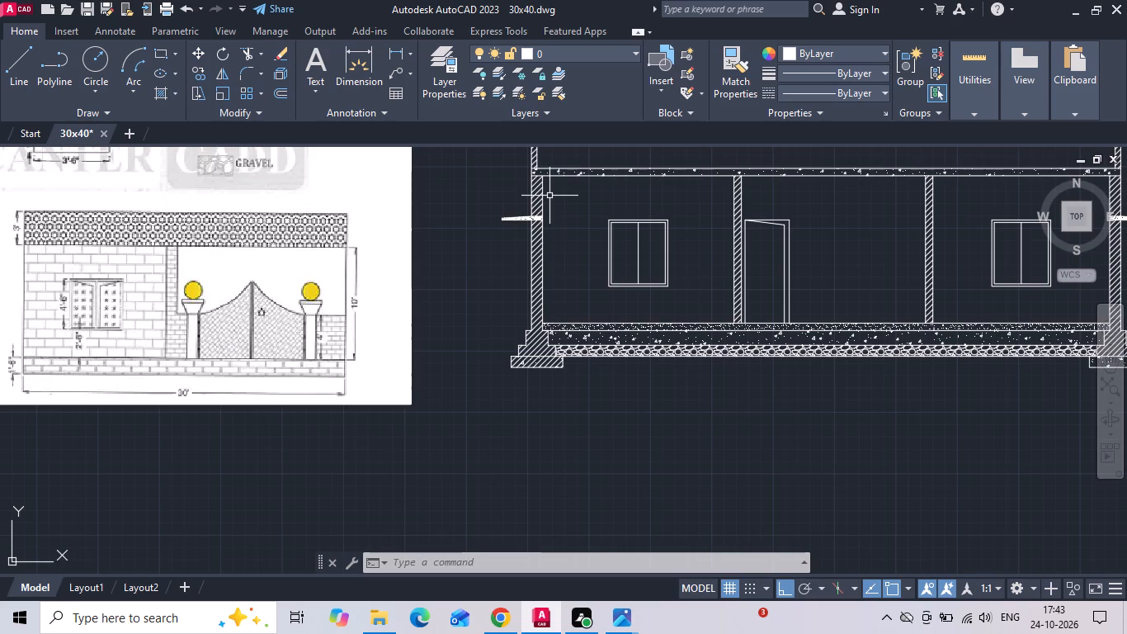
scroll(516, 182, "down", 2)
middle_click_drag(464, 271, 487, 364)
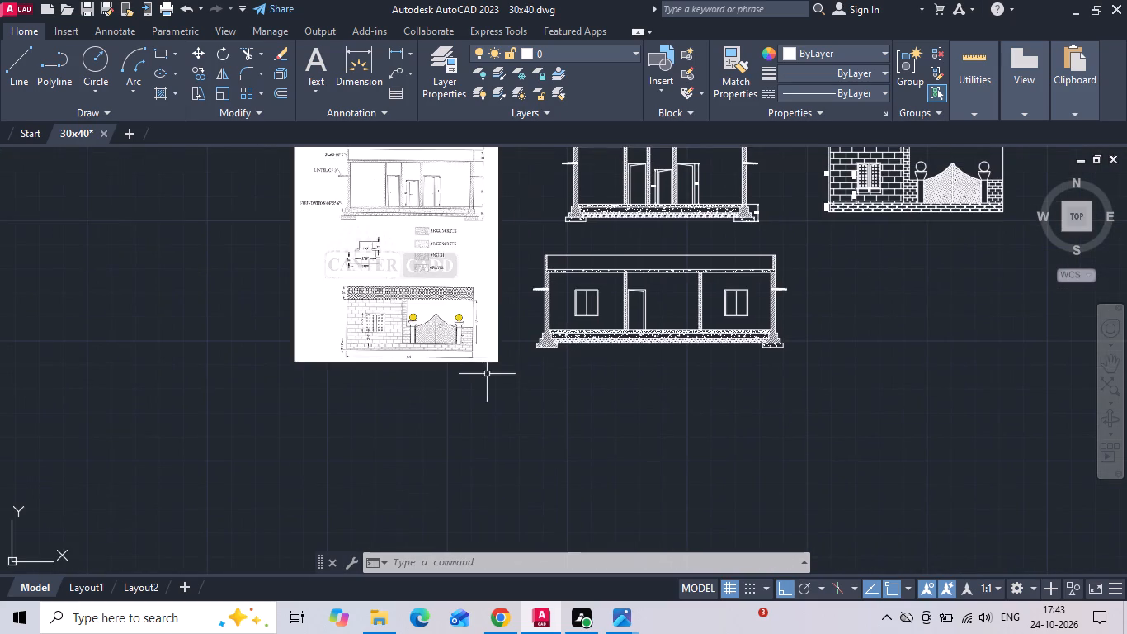
left_click_drag(488, 391, 479, 376)
left_click(438, 293)
key("Delete")
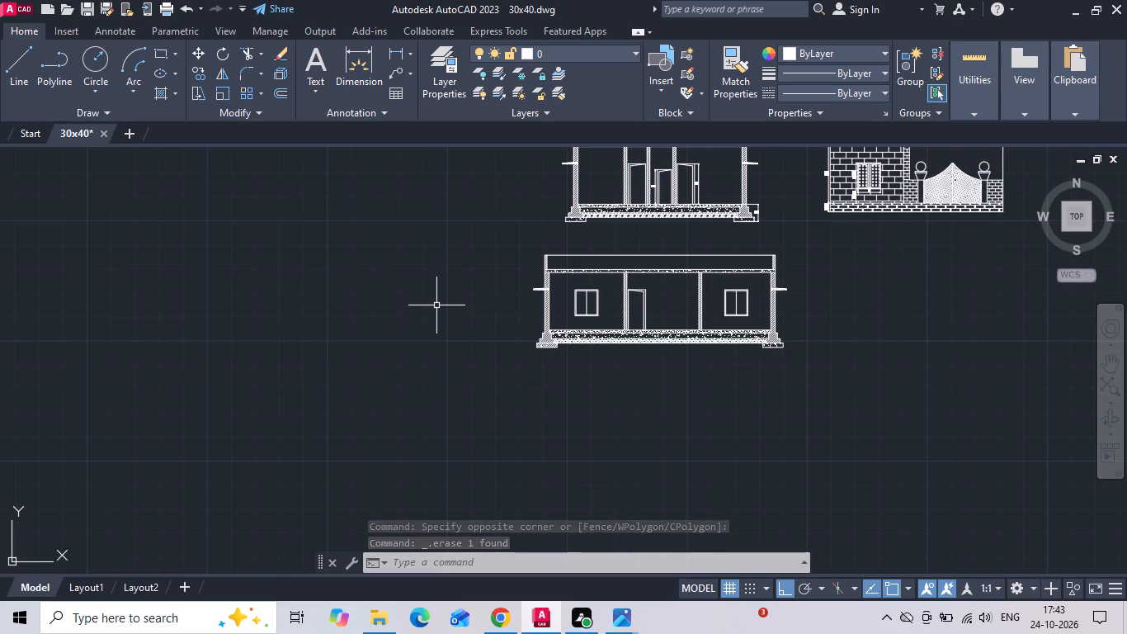
Save the drawing.
key("ctrl+s")
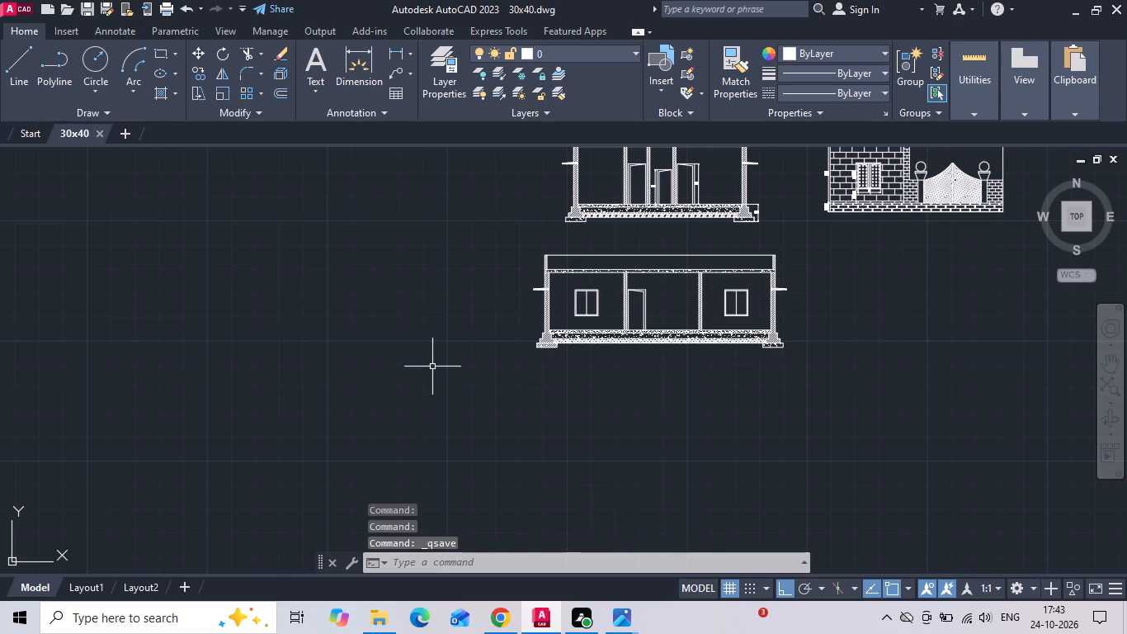
Delete the leftover section arrow beside the separate floor plan copy on the far right of the drawing.
scroll(436, 360, "down", 2)
scroll(681, 192, "up", 1)
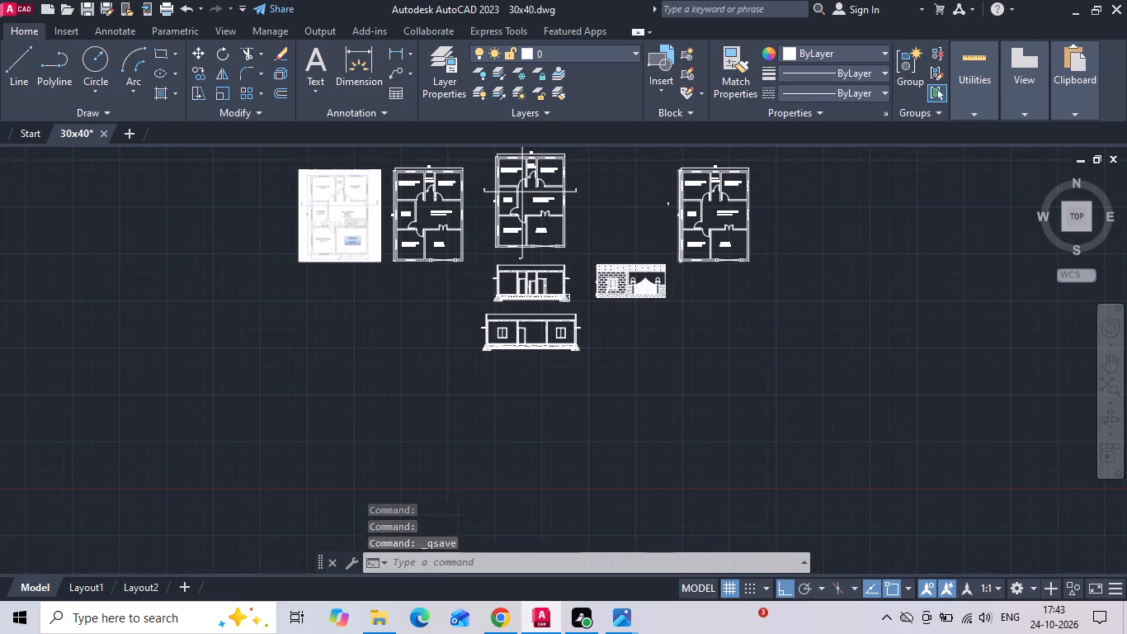
scroll(681, 192, "up", 2)
scroll(643, 218, "down", 2)
scroll(635, 205, "up", 1)
left_click_drag(647, 211, 637, 231)
left_click(605, 261)
key("Delete")
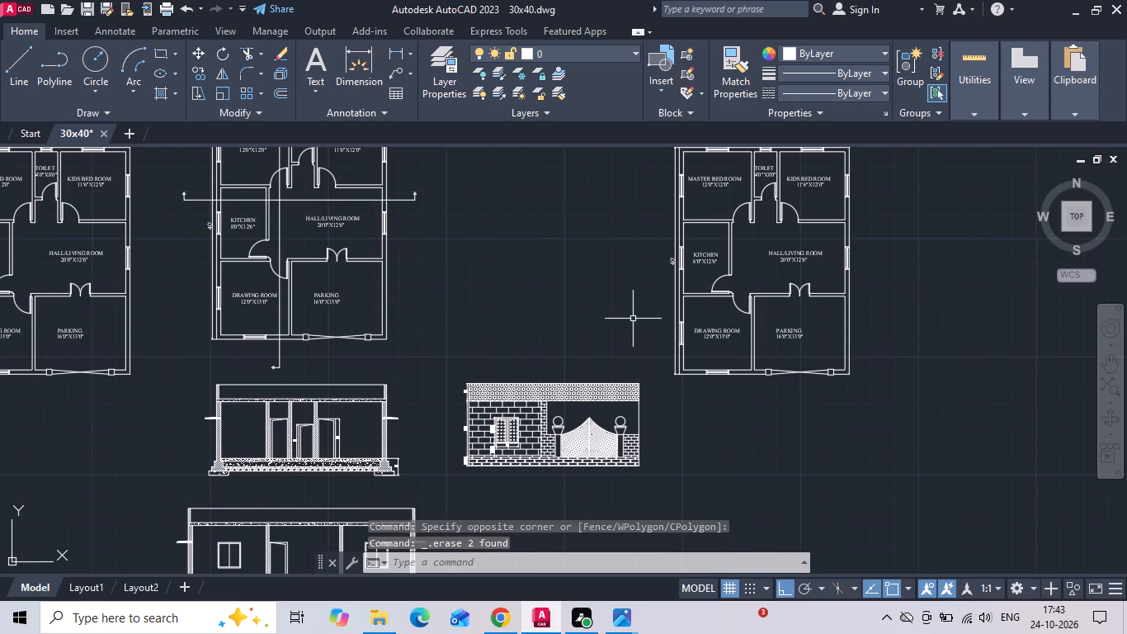
Delete the 40' side dimension and the 30' top dimension from the far-right floor plan copy.
left_click(673, 283)
key("Delete")
middle_click_drag(639, 277, 567, 310)
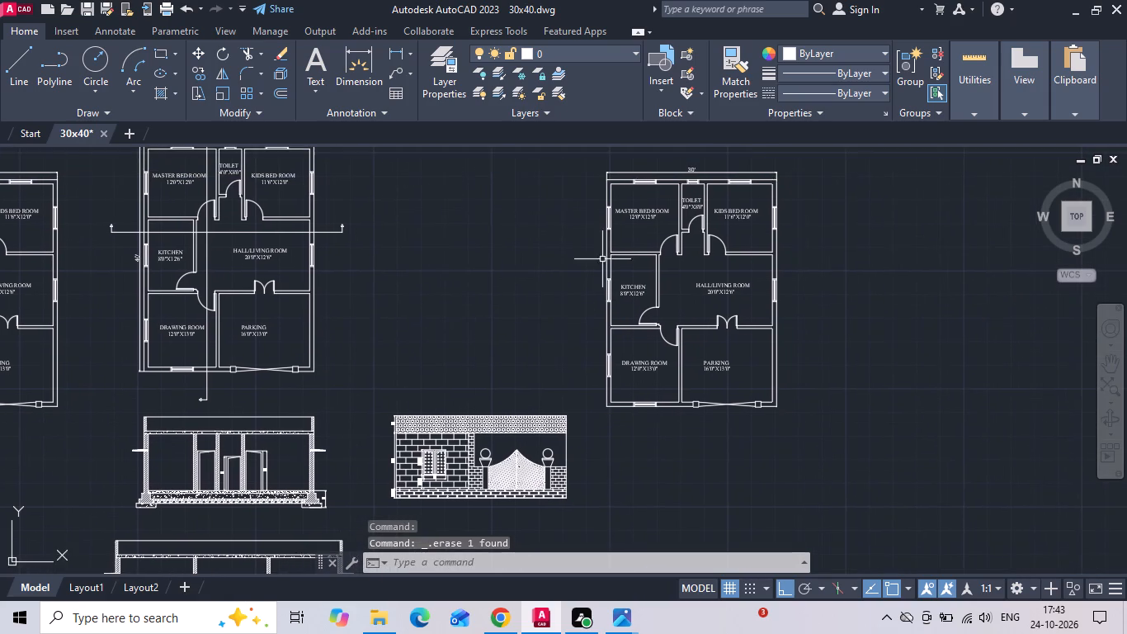
scroll(684, 181, "up", 1)
left_click(701, 163)
key("Delete")
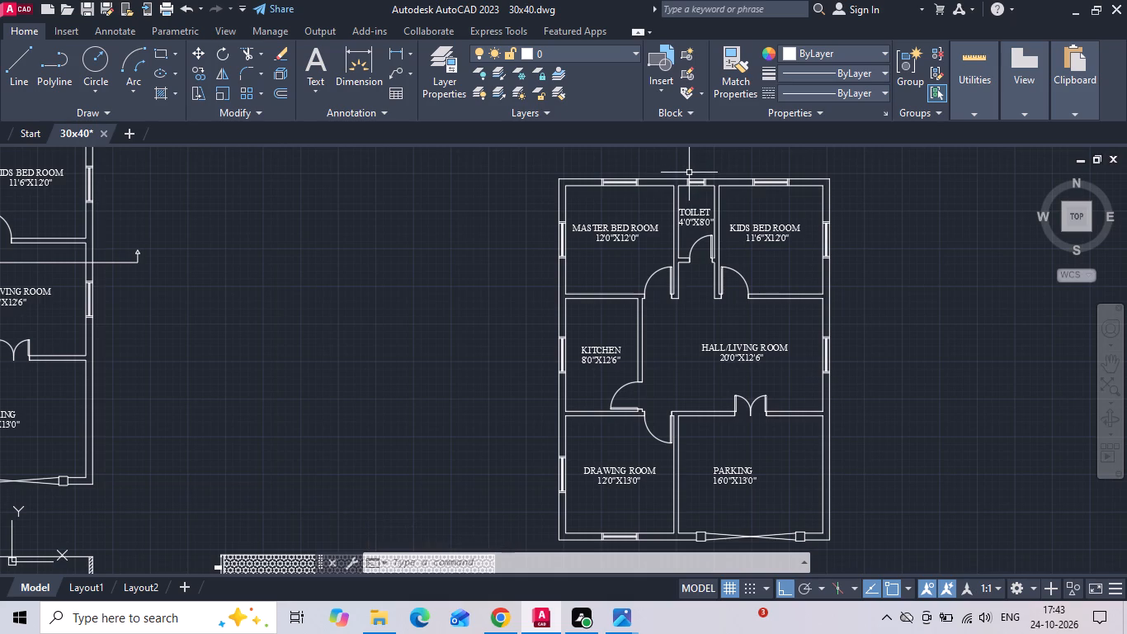
Move the far-right floor plan copy horizontally further away from the front elevation and the other plans.
scroll(681, 178, "down", 1)
left_click_drag(594, 173, 594, 186)
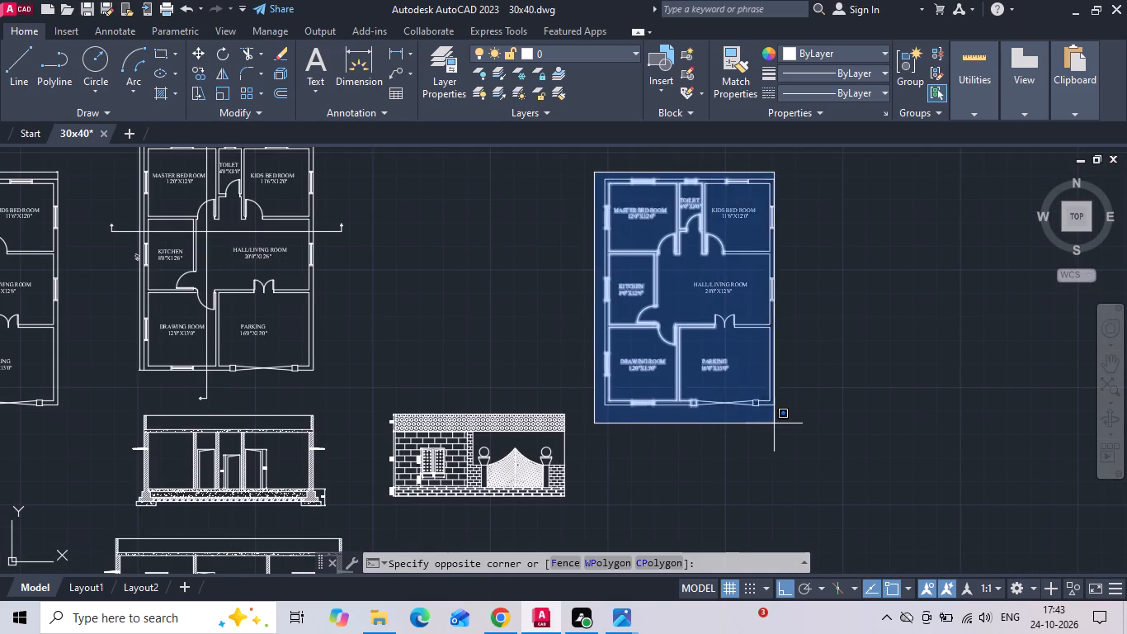
left_click(790, 428)
right_click(783, 421)
left_click(813, 146)
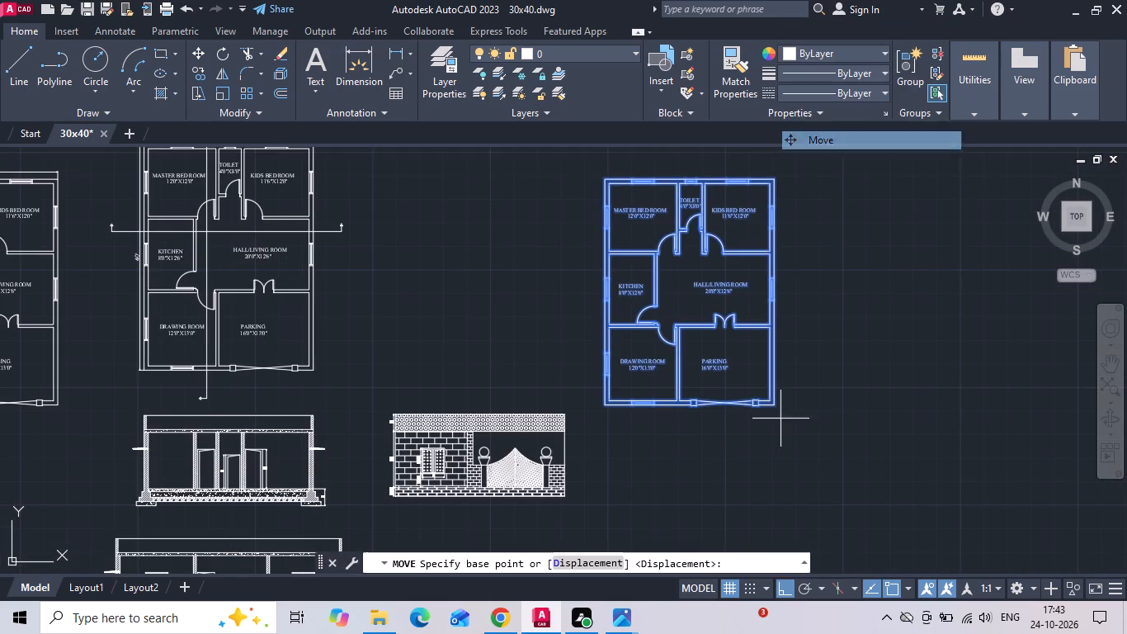
middle_click_drag(815, 235, 595, 236)
left_click_drag(577, 277, 630, 280)
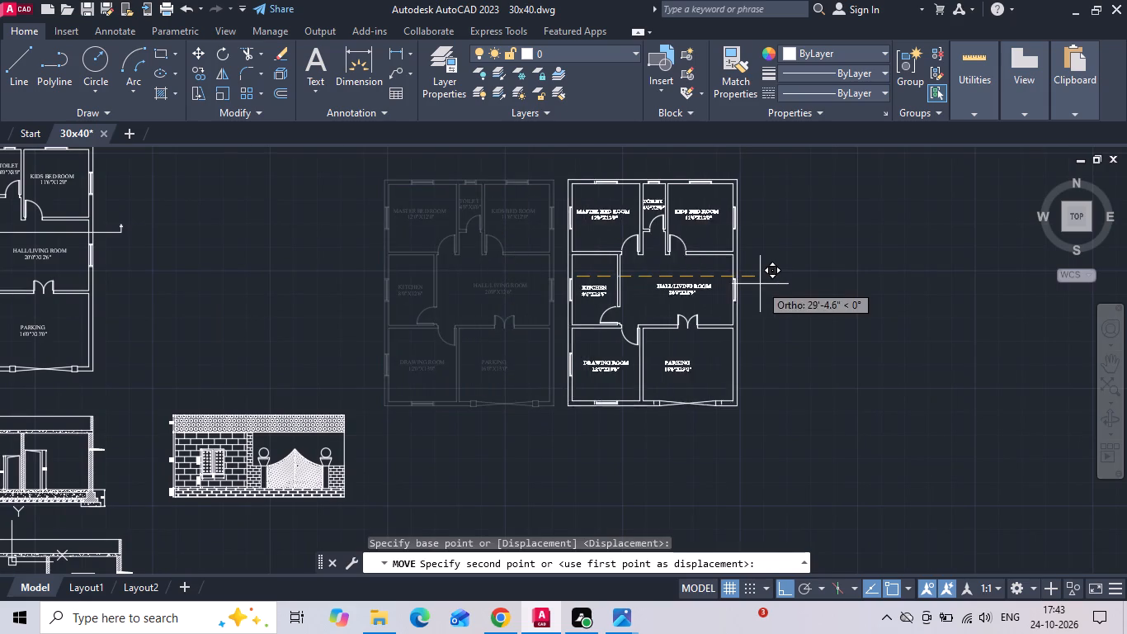
left_click(797, 285)
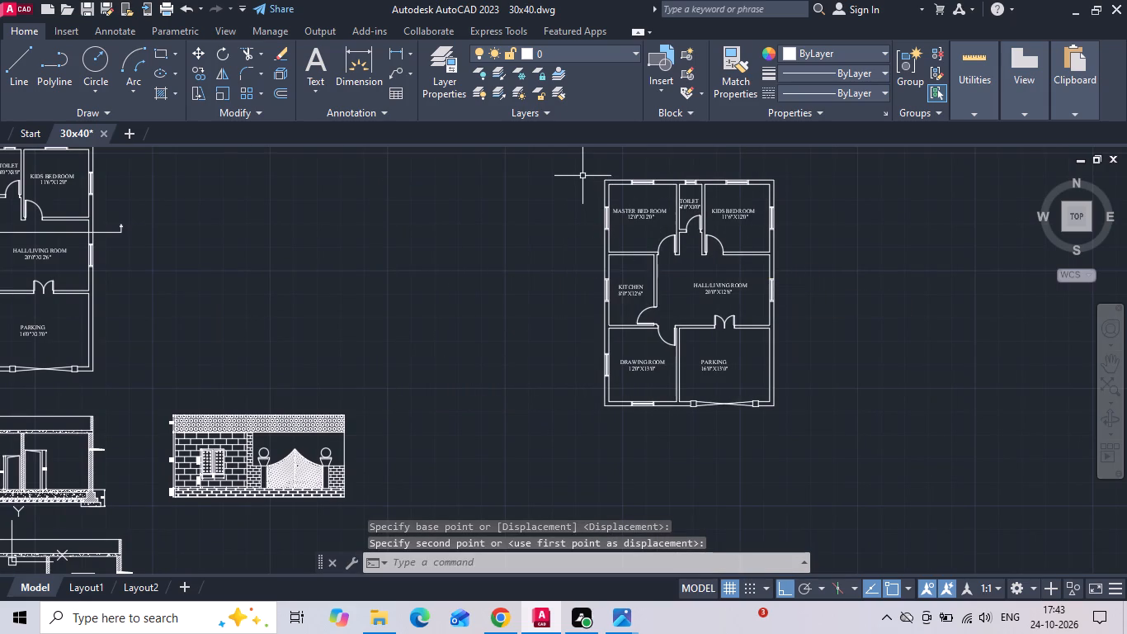
Rotate the far-right floor plan copy 90° counterclockwise so its master bedroom, kitchen and drawing room side faces down.
left_click(582, 176)
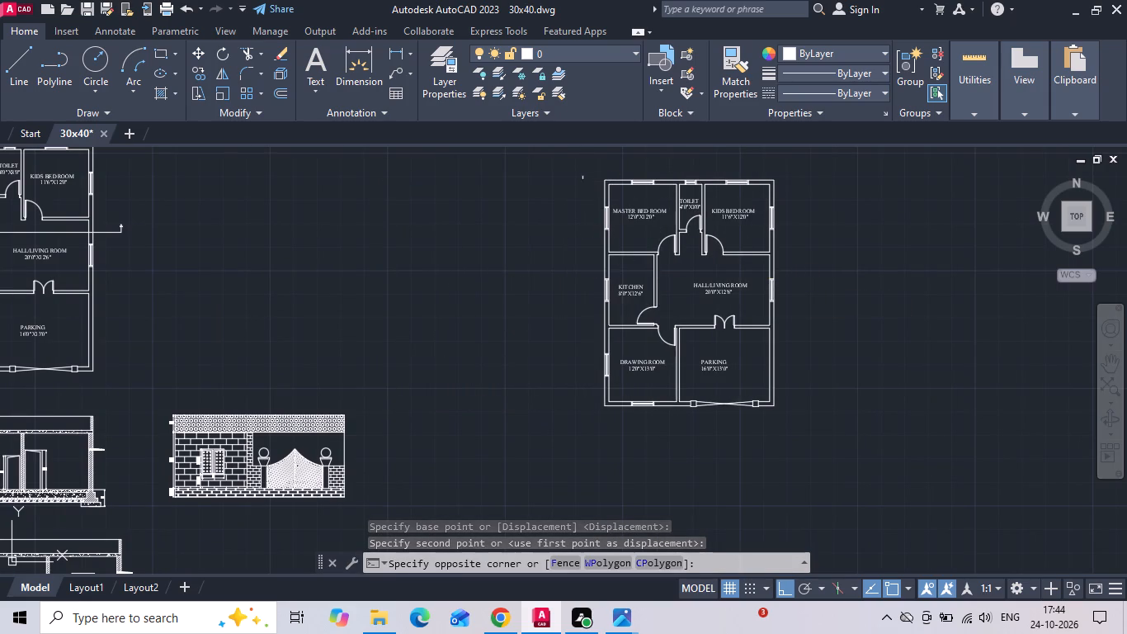
left_click(825, 433)
right_click(846, 311)
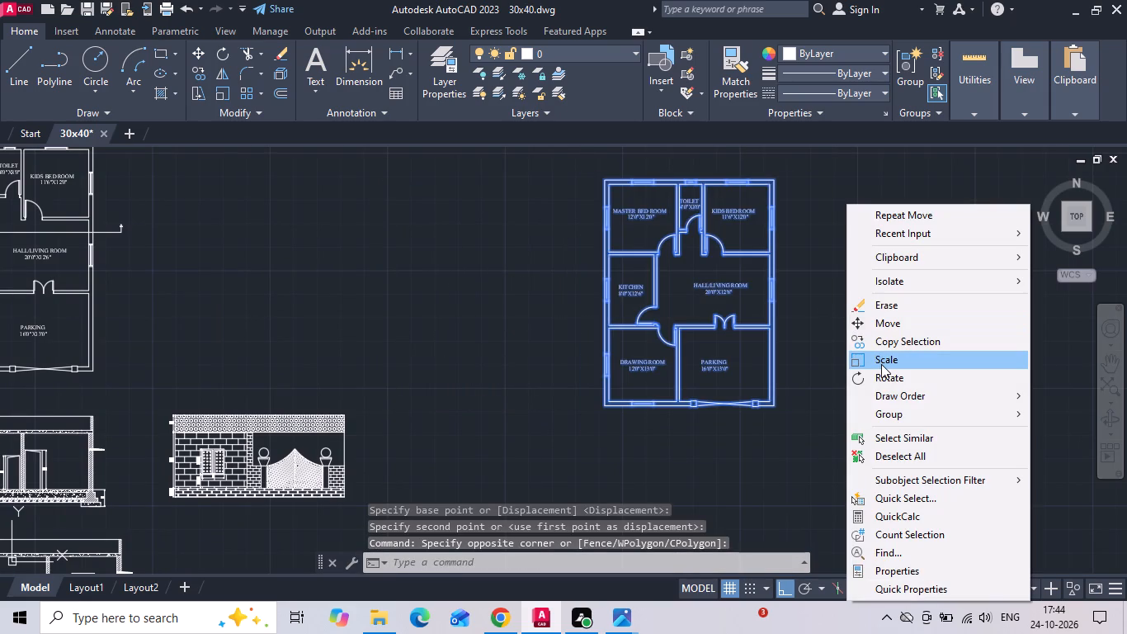
left_click(873, 380)
left_click_drag(540, 277, 548, 284)
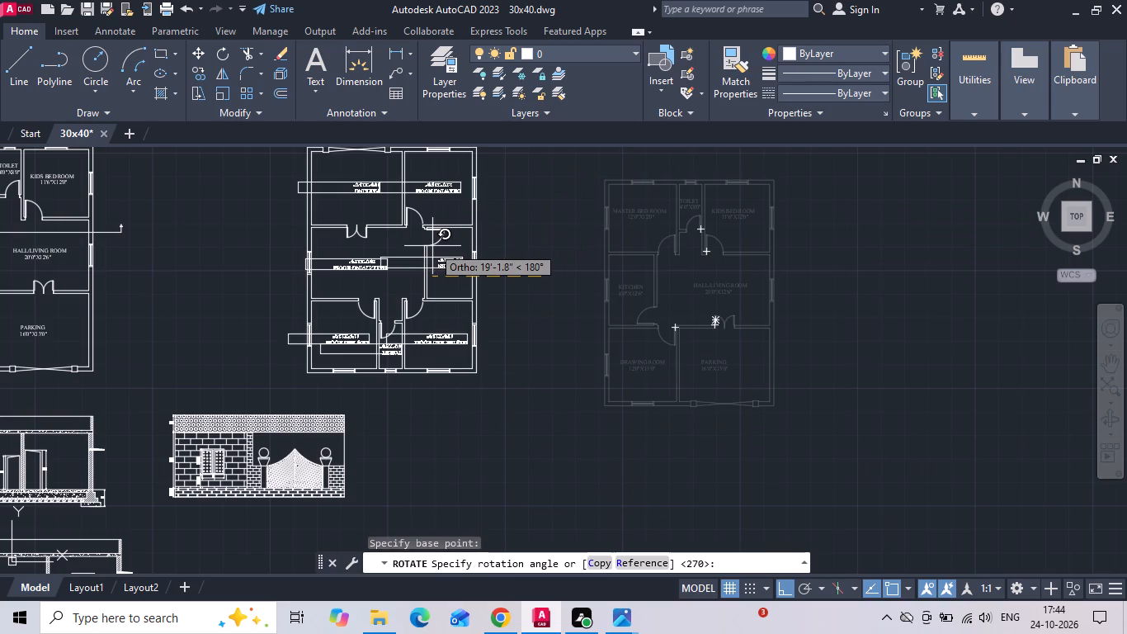
key("F8")
middle_click_drag(707, 250, 687, 307)
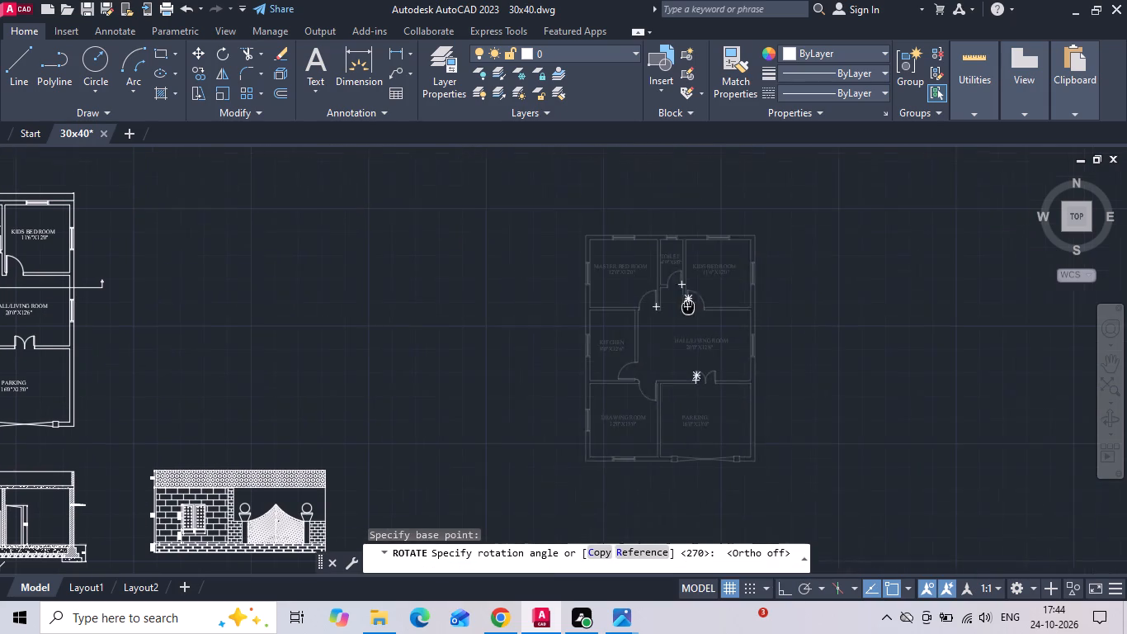
middle_click_drag(687, 307, 681, 327)
key("F8")
left_click(607, 191)
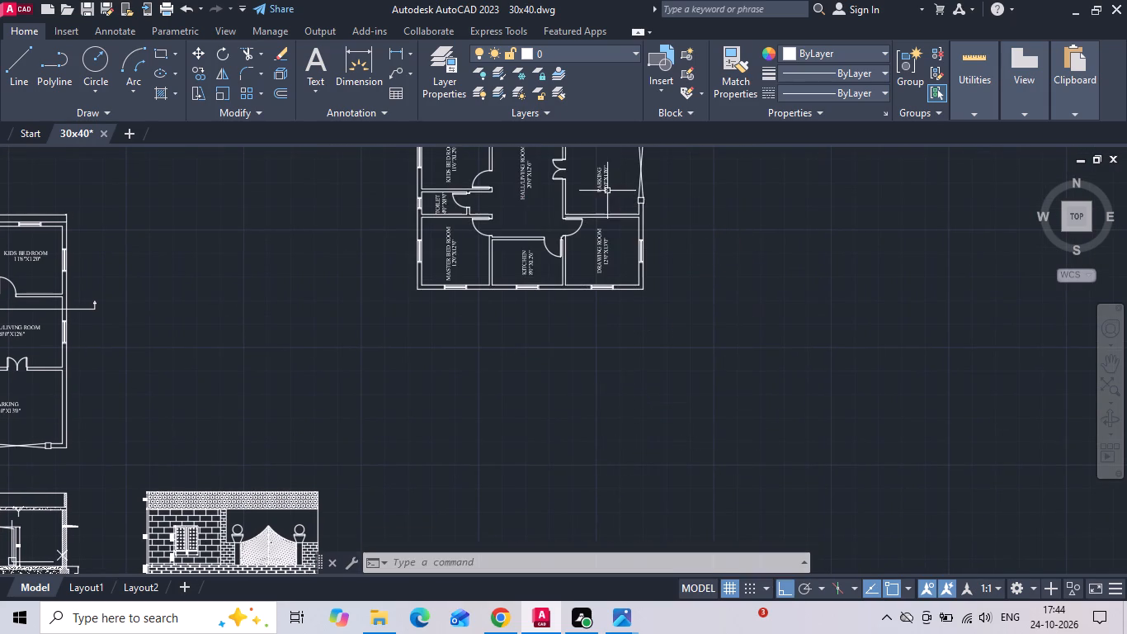
Draw vertical construction lines through the rotated plan's master bedroom outer corner and the outer edges of the master bedroom and kitchen windows.
middle_click_drag(530, 257, 538, 318)
type("XL V")
key("space")
scroll(478, 324, "up", 3)
left_click(257, 431)
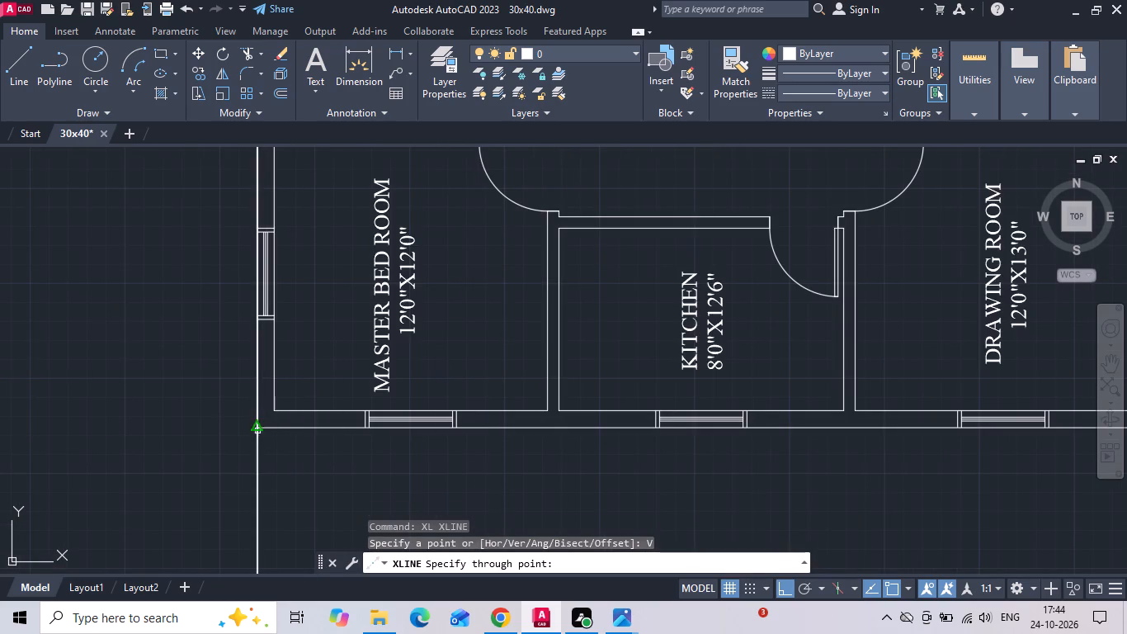
scroll(362, 438, "up", 2)
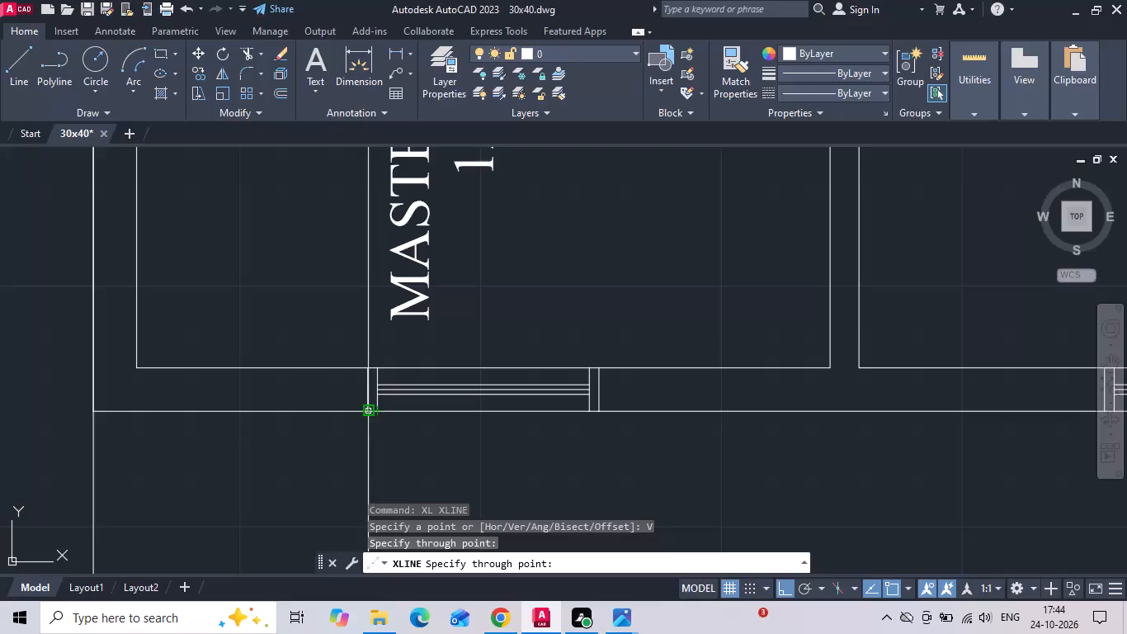
left_click(365, 414)
left_click(601, 419)
scroll(378, 326, "down", 2)
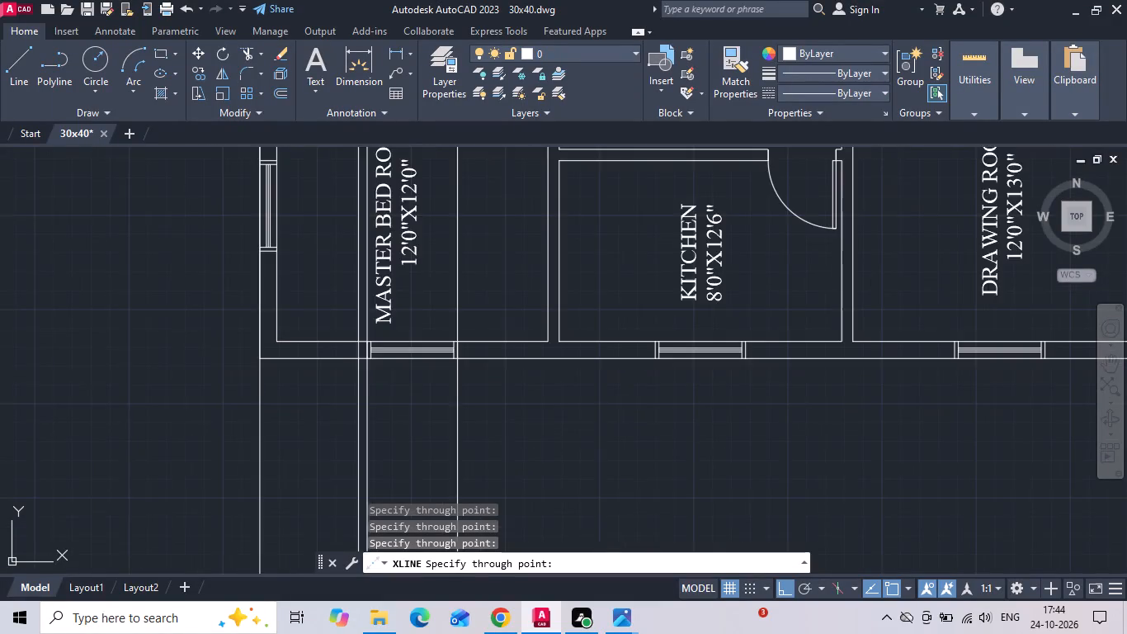
scroll(739, 342, "up", 2)
left_click(521, 387)
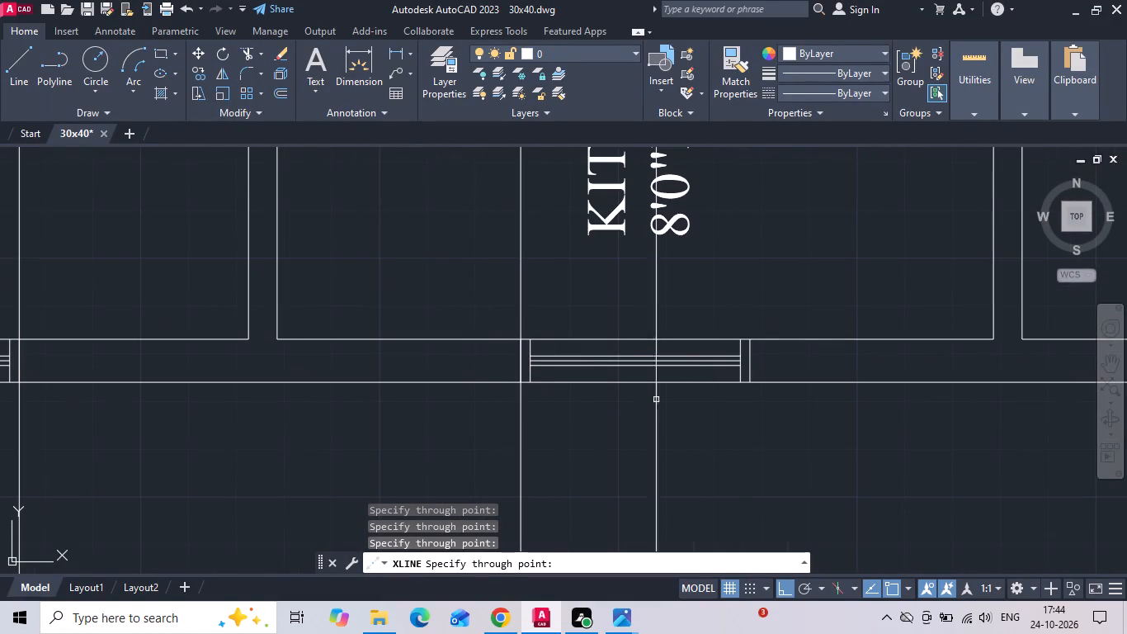
left_click(746, 387)
Add vertical construction lines through the outer edges of the drawing room window and the plan's outer corner beside it.
scroll(429, 288, "down", 2)
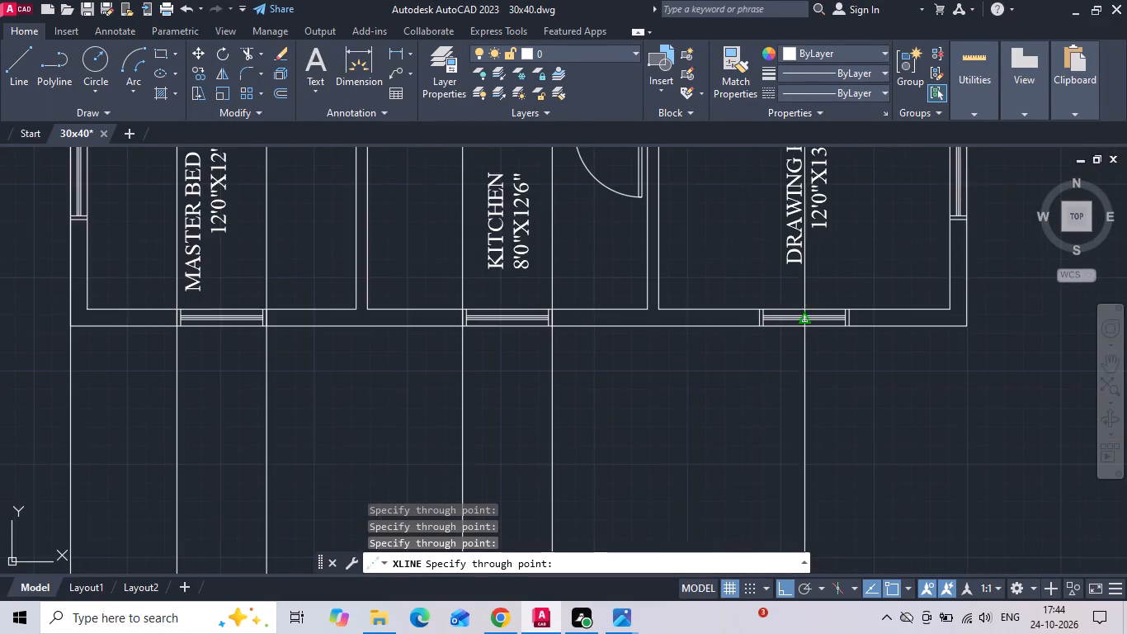
scroll(804, 320, "up", 2)
left_click(689, 338)
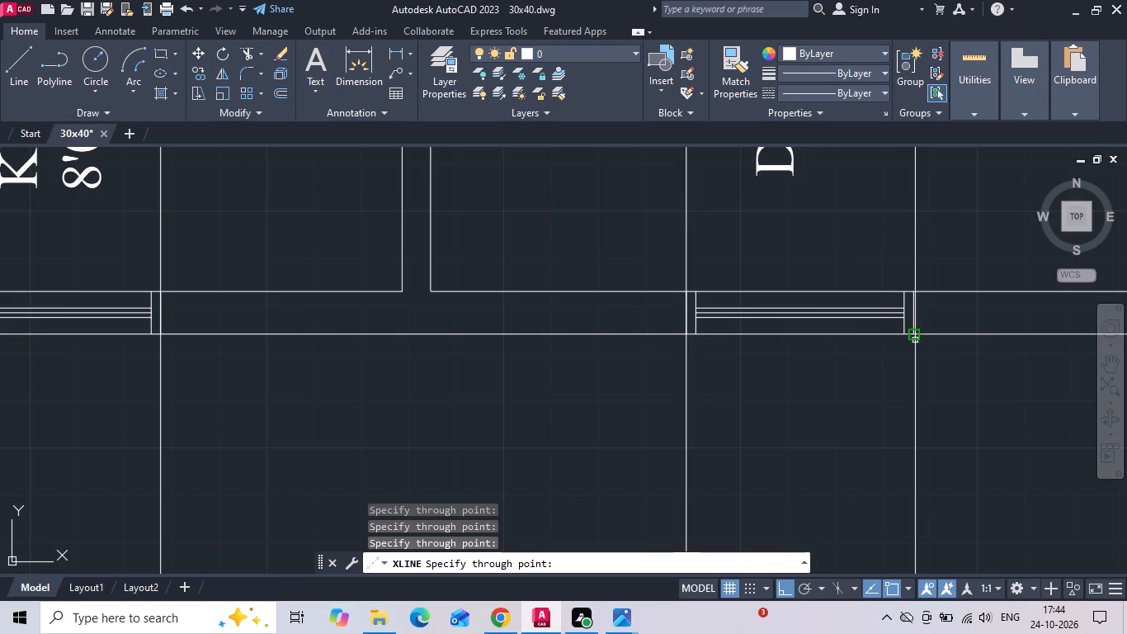
left_click(919, 339)
scroll(627, 310, "down", 2)
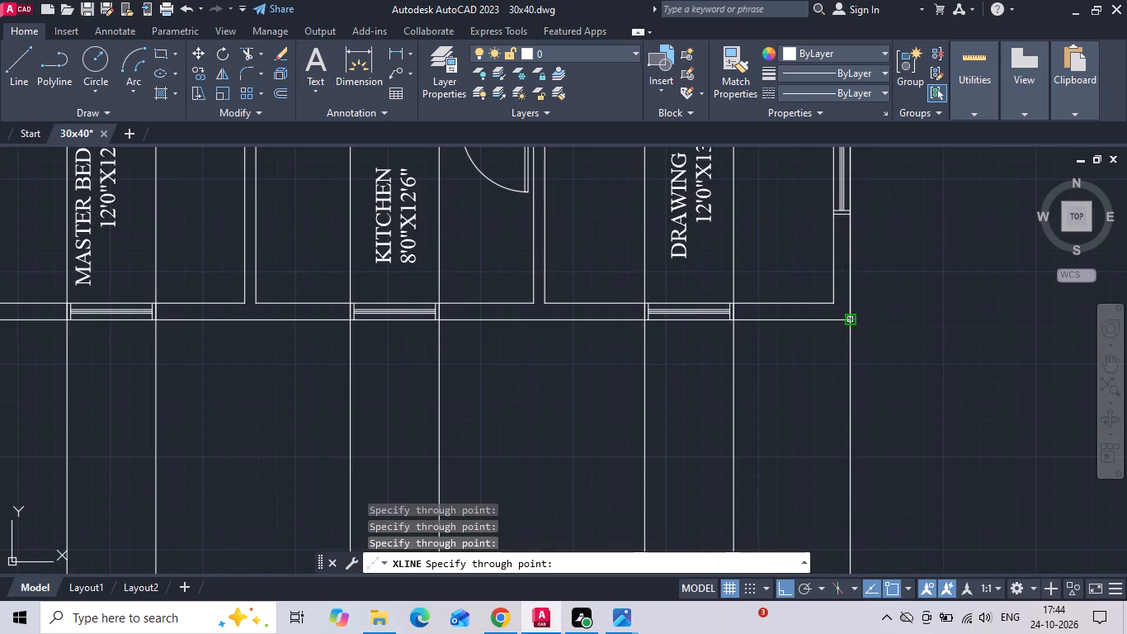
left_click(849, 323)
scroll(717, 276, "down", 3)
key("Escape")
Draw a horizontal ground line from the front elevation's bottom corner across and past all the vertical construction lines.
scroll(690, 273, "down", 1)
scroll(549, 452, "up", 2)
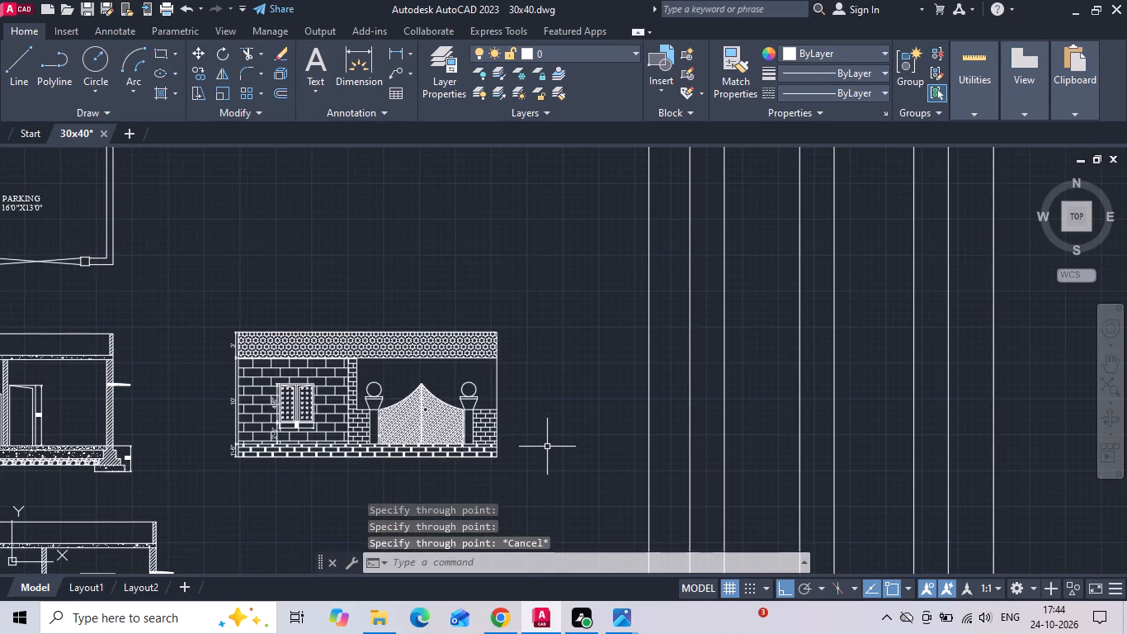
type("L")
key("space")
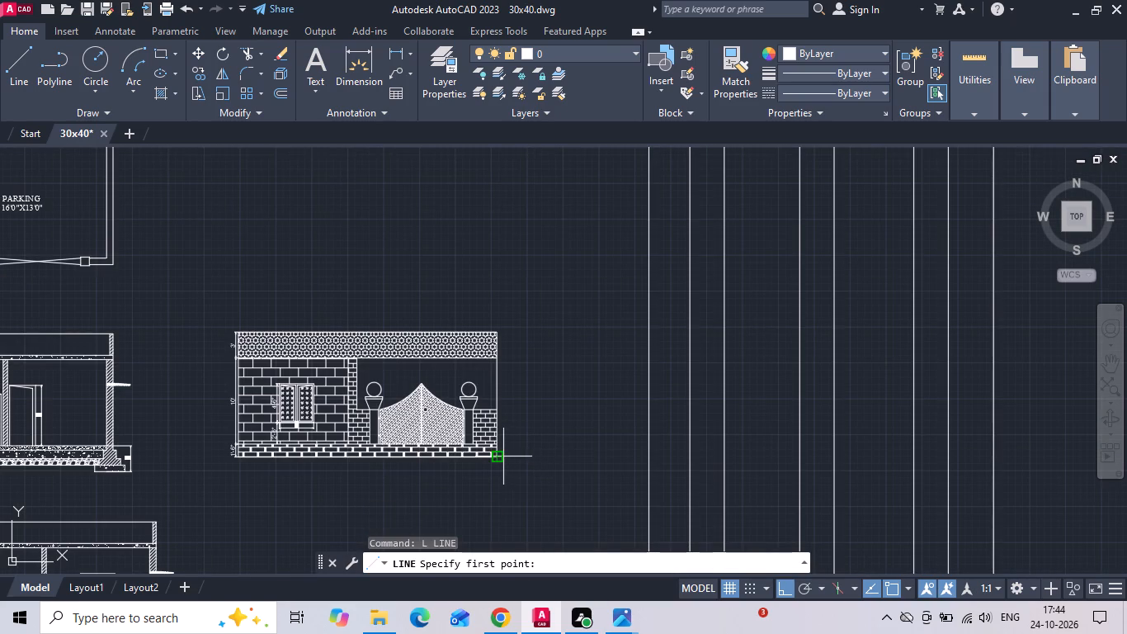
scroll(504, 468, "up", 8)
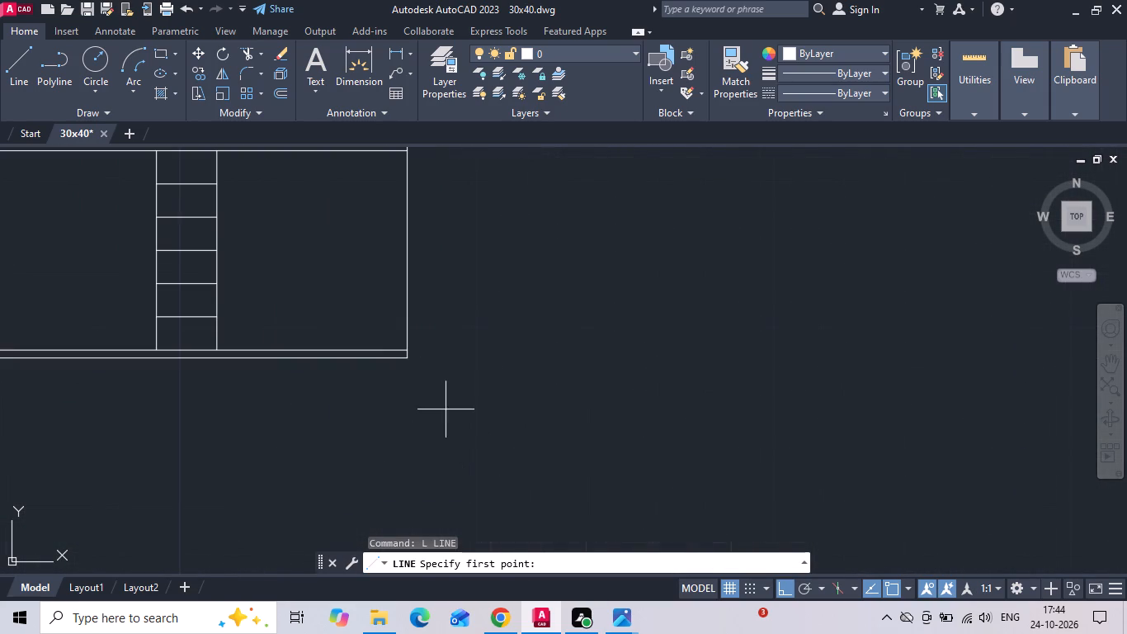
left_click(411, 358)
scroll(331, 384, "down", 8)
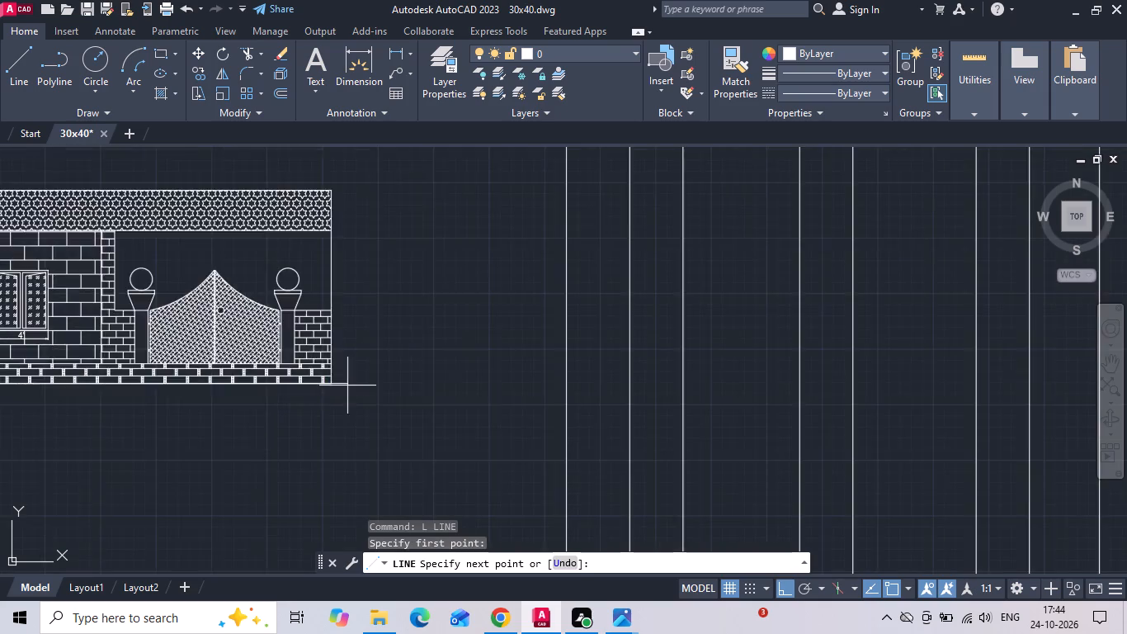
scroll(349, 386, "down", 1)
left_click(724, 380)
key("Escape")
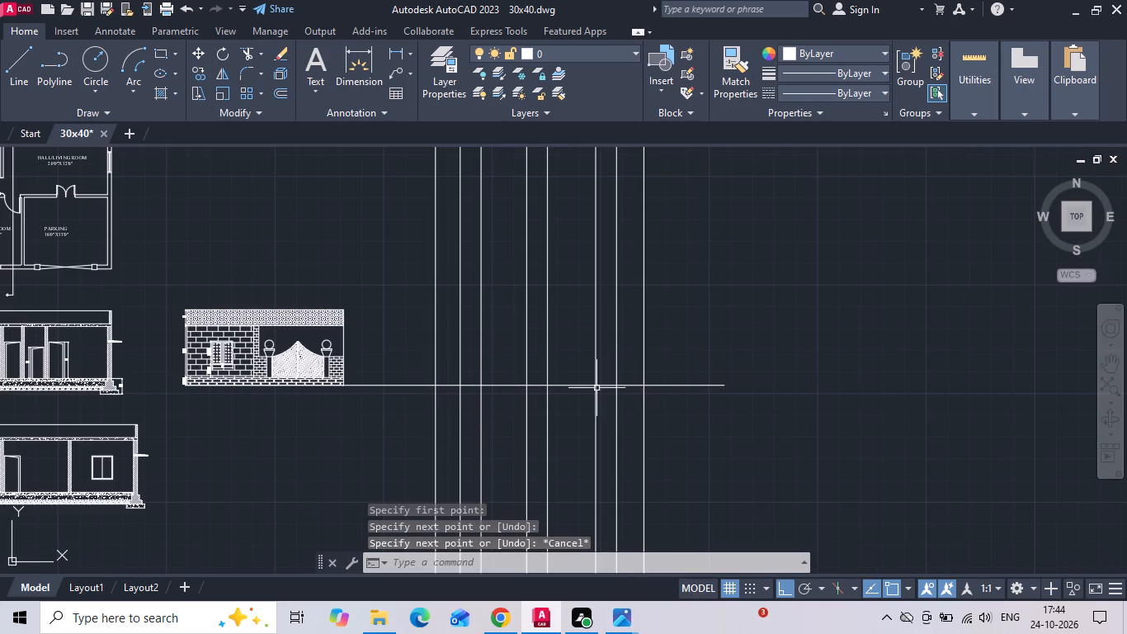
Trim the construction lines below the ground line and the ground line's ends beyond the outermost construction lines.
scroll(586, 388, "up", 1)
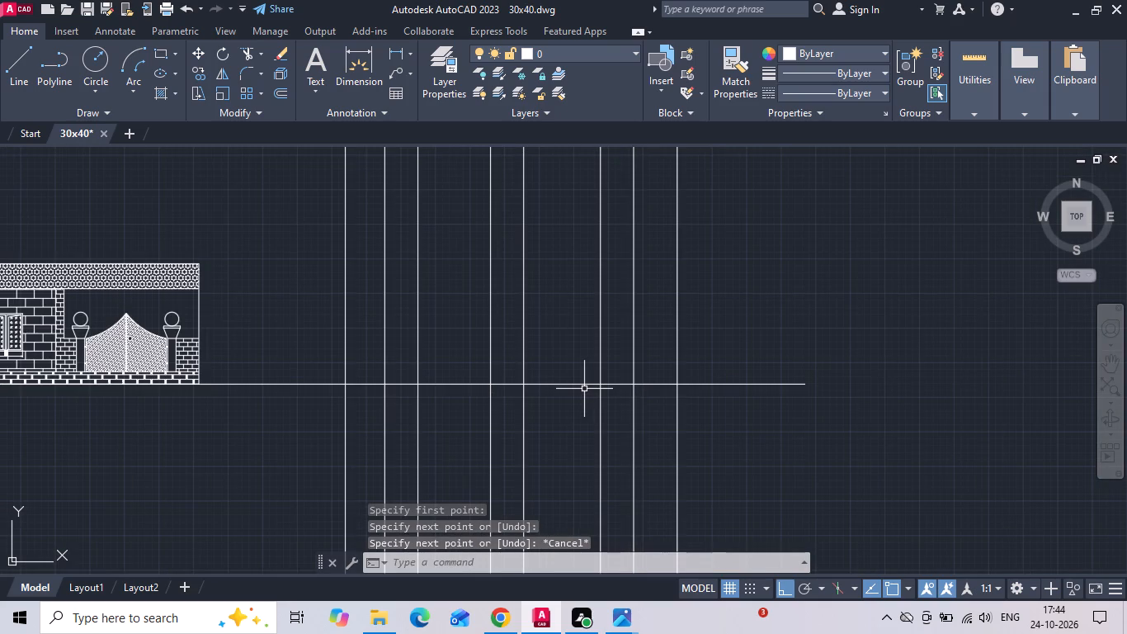
key("t")
key("r")
key("space")
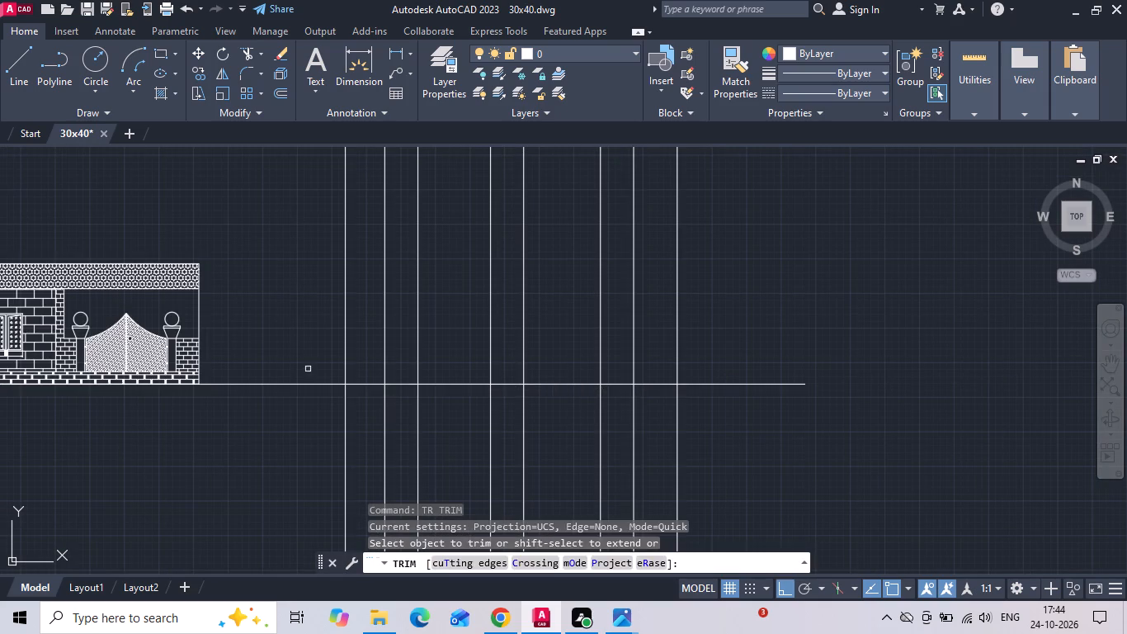
left_click_drag(308, 368, 693, 305)
key("Escape")
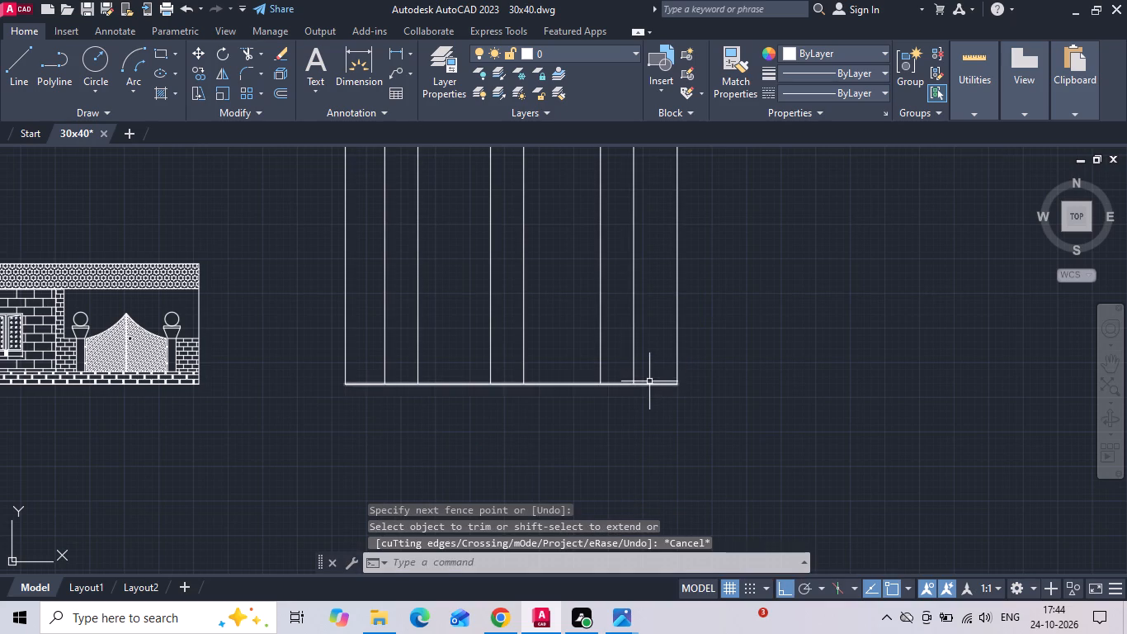
Copy the ground line 1'6" upward to form the plinth line of the new elevation.
left_click(649, 381)
right_click(649, 381)
left_click(643, 392)
right_click(643, 318)
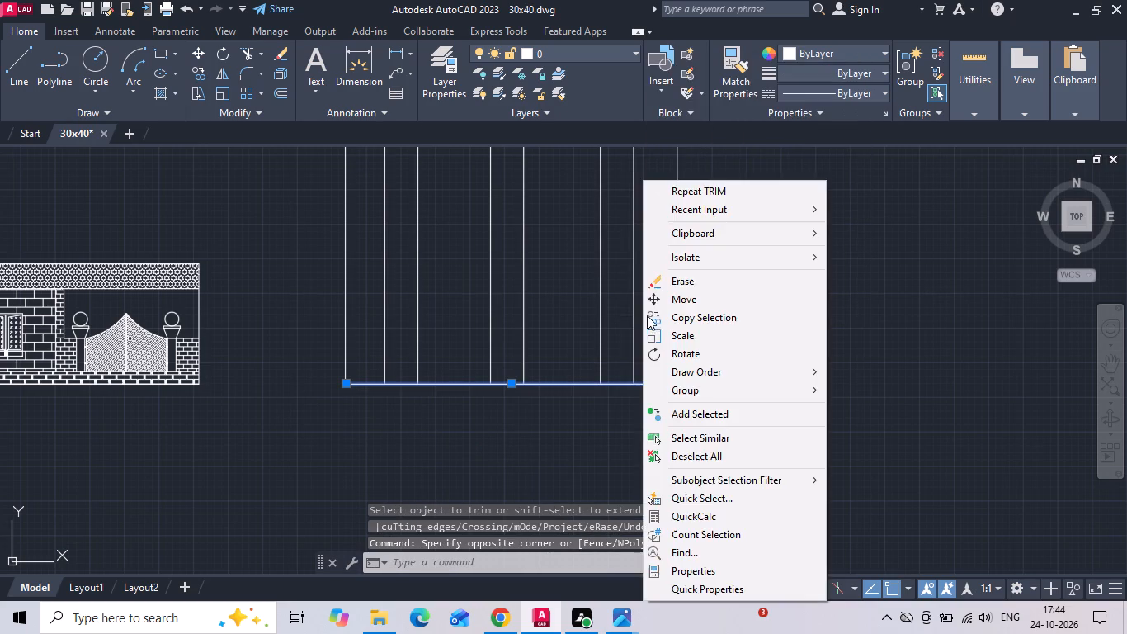
left_click(651, 316)
left_click_drag(846, 357, 843, 338)
type("1'6")
key("Return")
key("Escape")
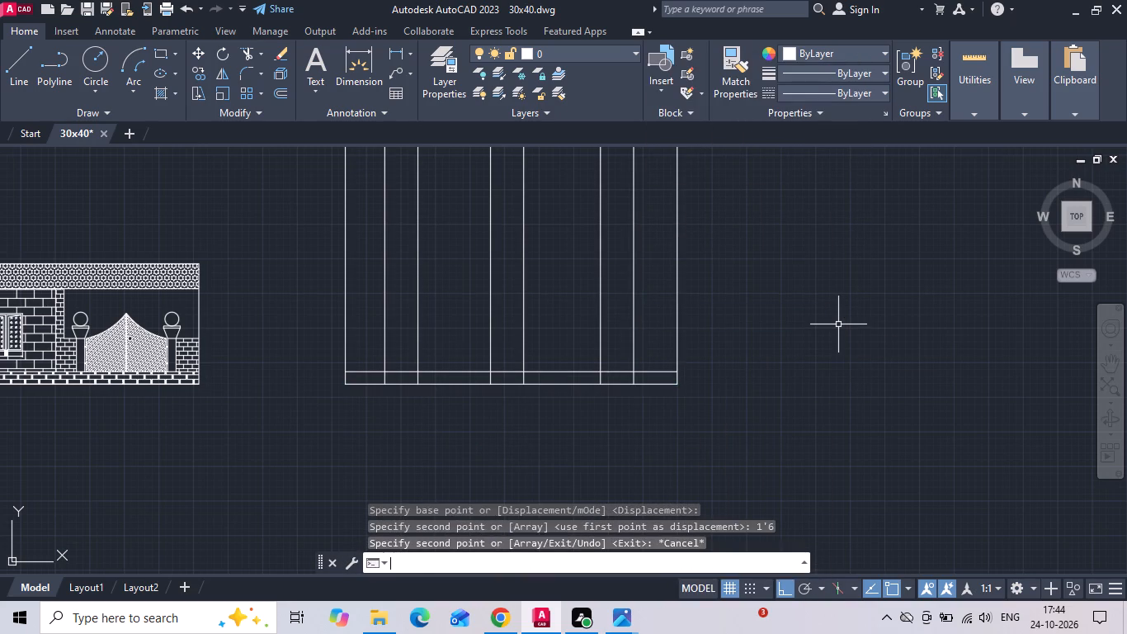
Offset the plinth line 10' upward to form the roof level line.
type("O")
key("space")
type("10'")
key("Return")
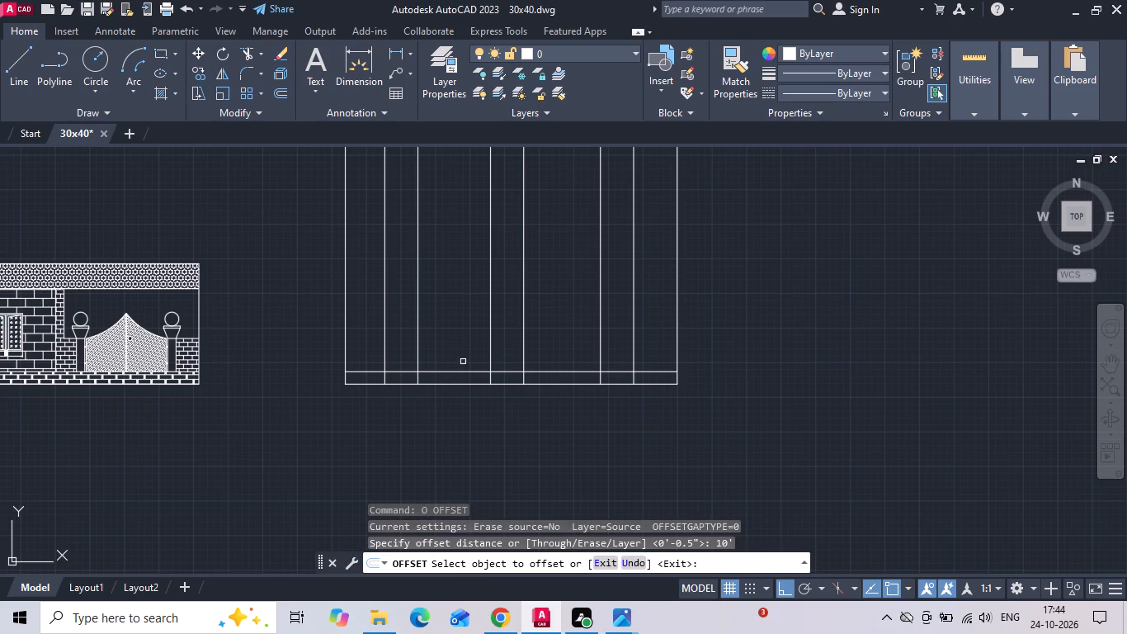
left_click(450, 369)
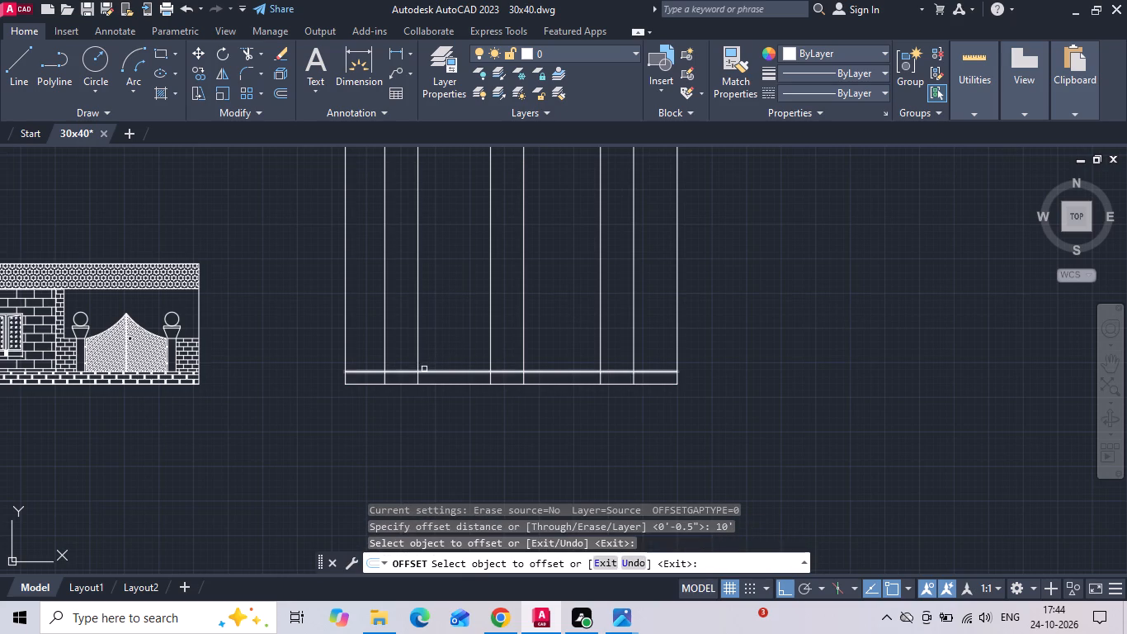
left_click_drag(425, 371, 430, 363)
left_click(453, 309)
key("Escape")
Offset the roof level line 3' upward to form the parapet top line.
key("o")
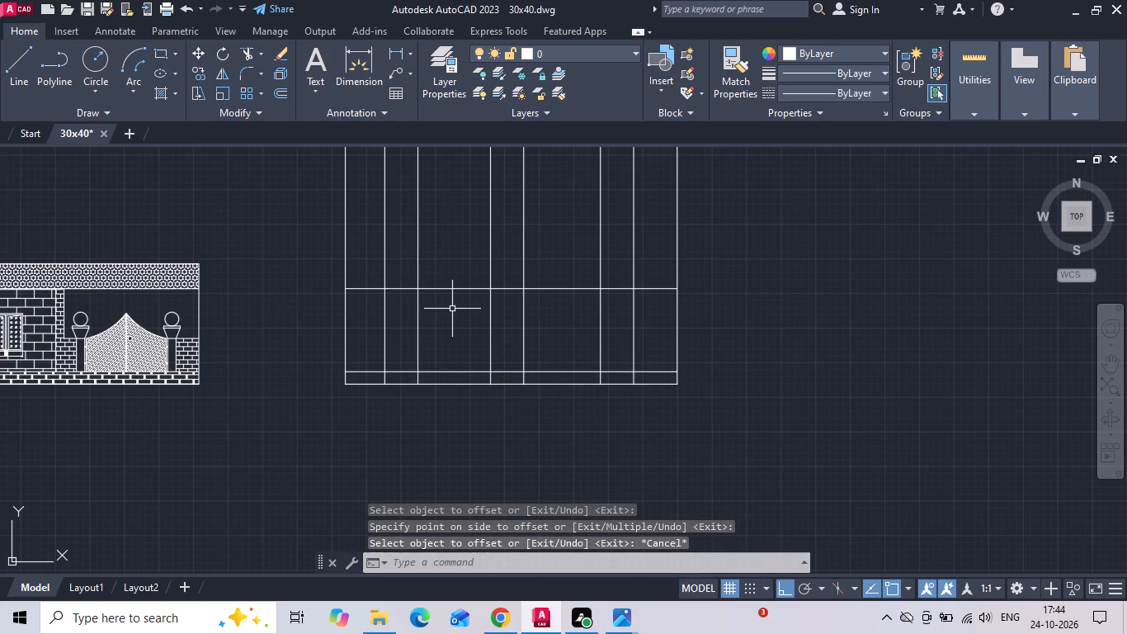
key("Return")
type("3'")
key("Return")
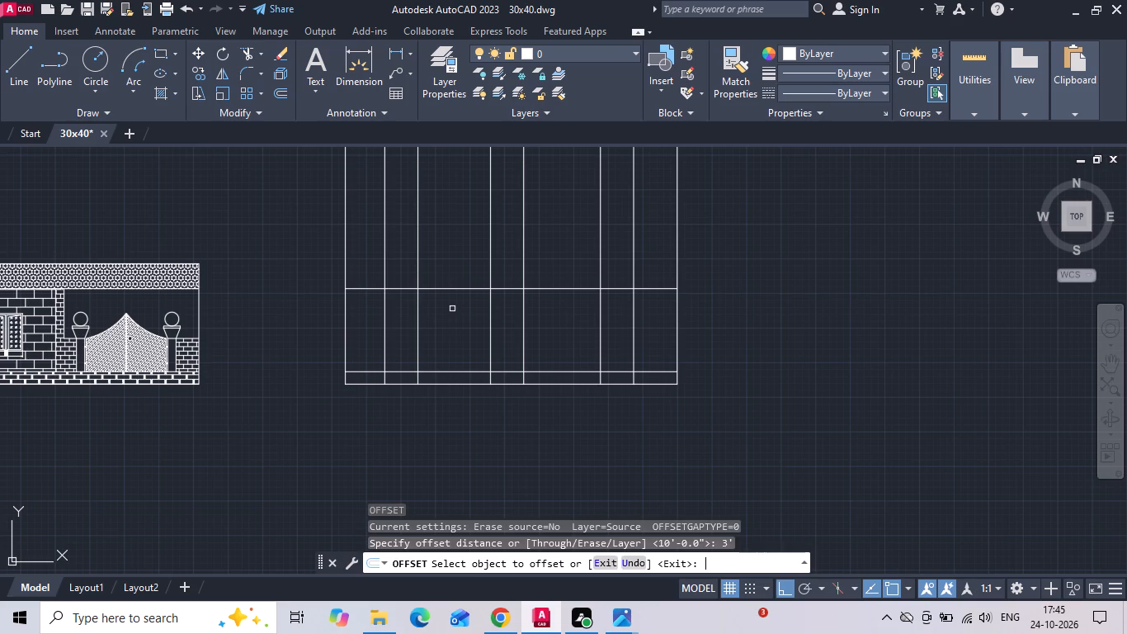
left_click_drag(451, 286, 453, 258)
left_click(459, 205)
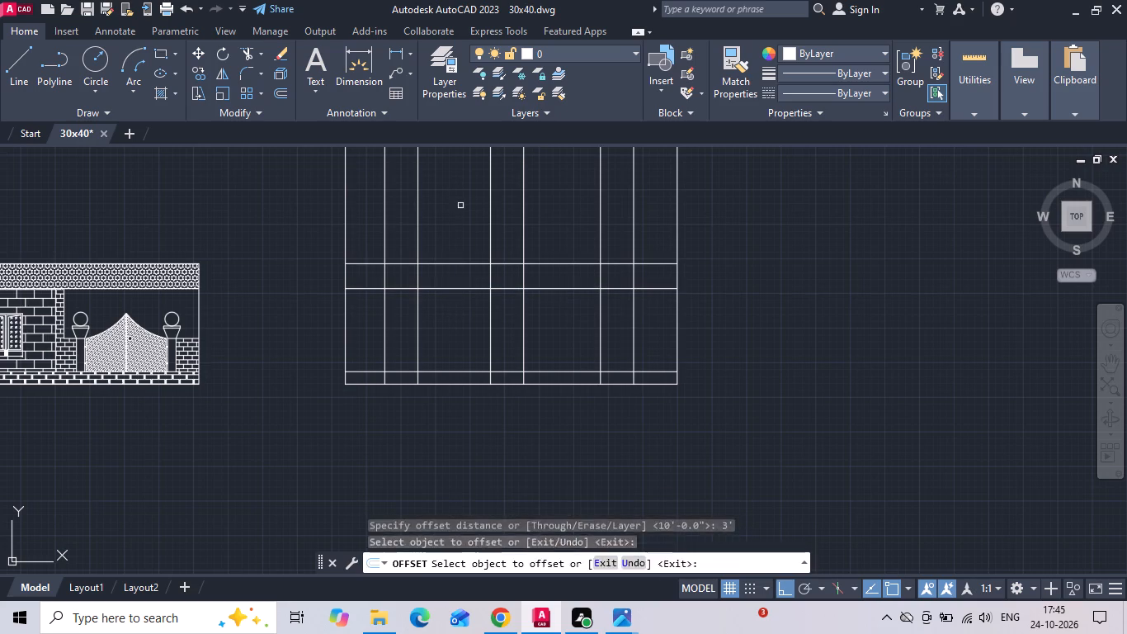
key("Escape")
Trim the vertical lines above the parapet top and the inner vertical lines between the roof level and the parapet top.
type("TR")
key("space")
key("space")
left_click_drag(286, 231, 309, 223)
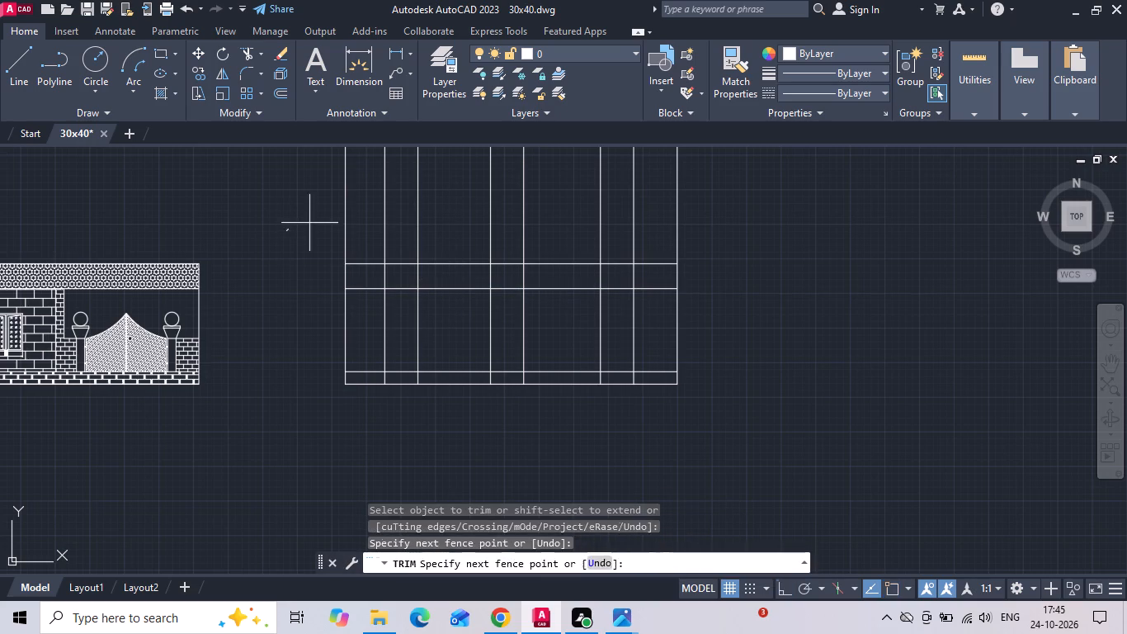
left_click_drag(309, 223, 710, 206)
left_click(644, 273)
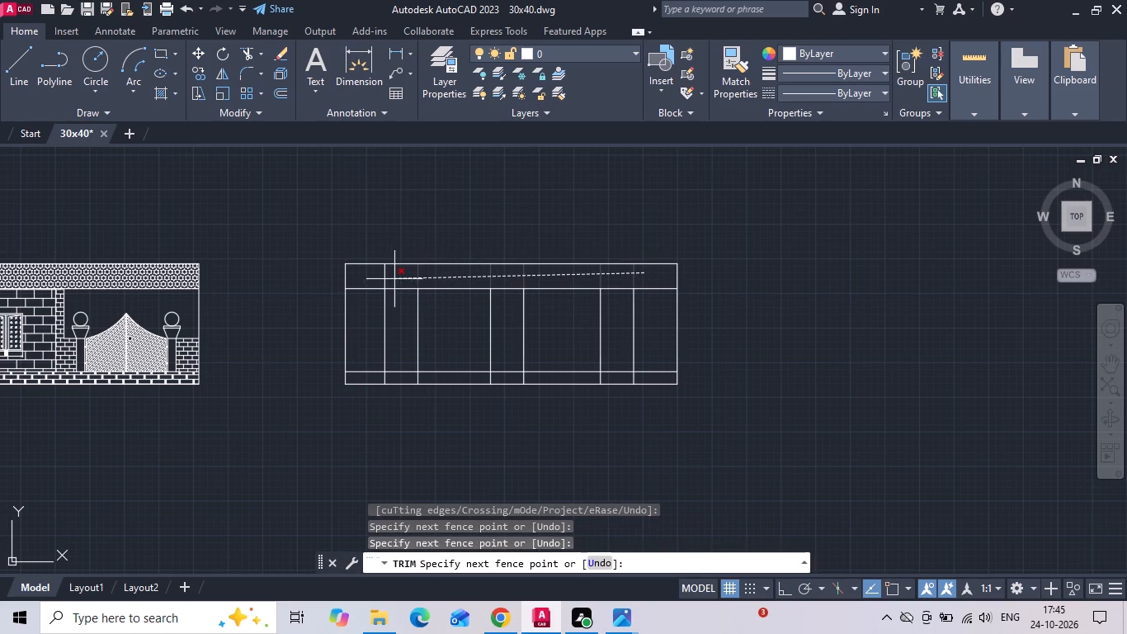
left_click(378, 276)
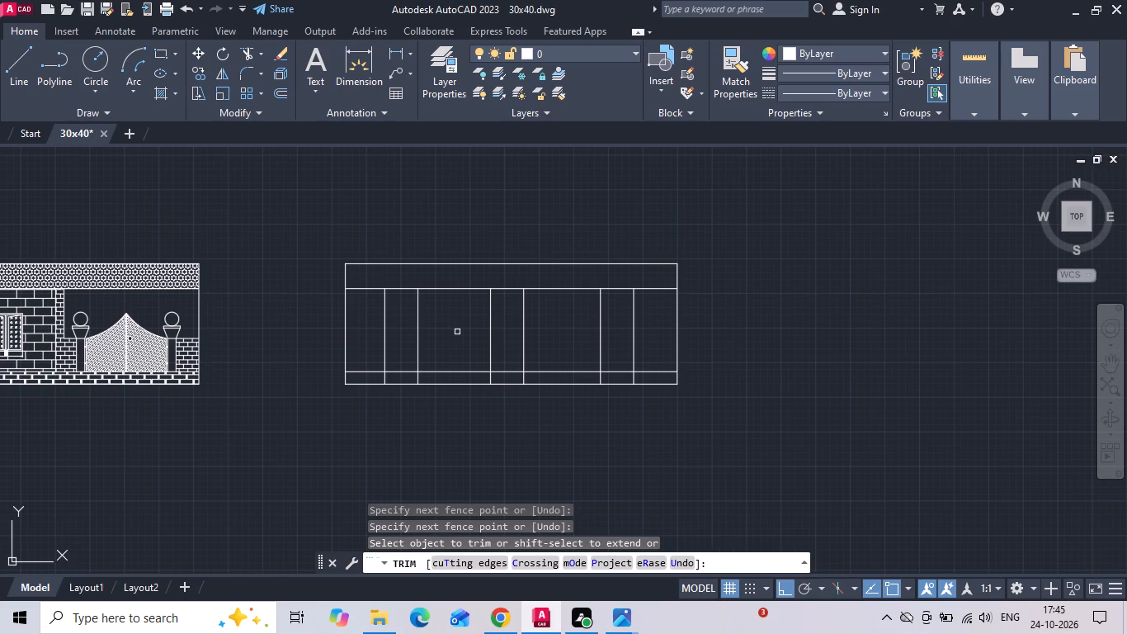
middle_click_drag(457, 332, 549, 332)
key("Escape")
scroll(71, 326, "up", 2)
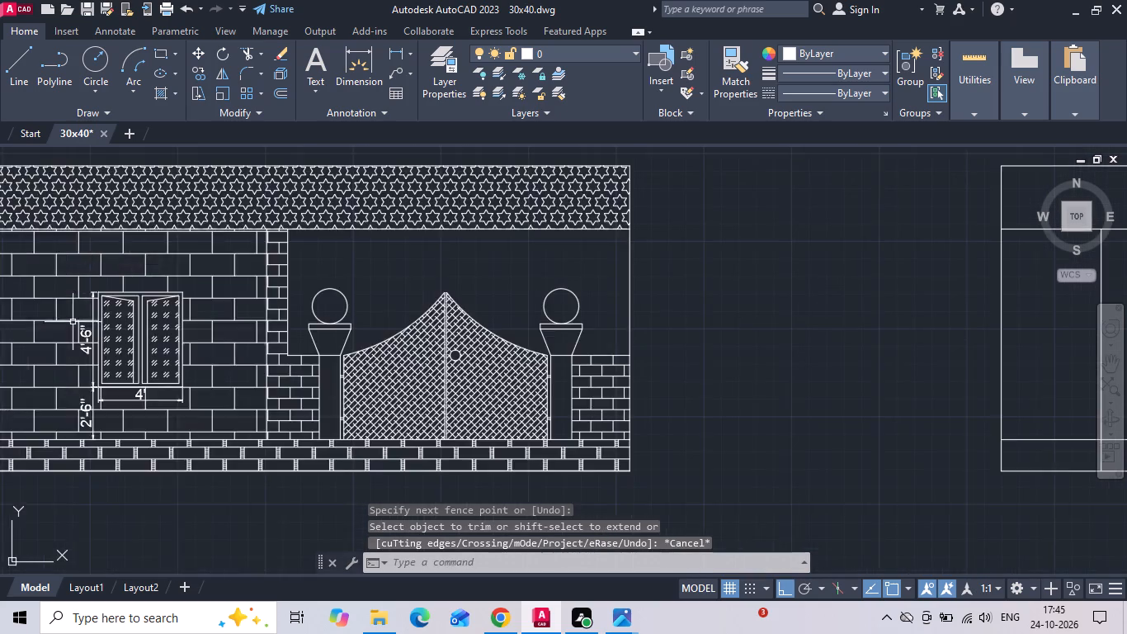
Copy the complete front elevation window from its upper-left corner to the first opening of the side elevation, keeping the same level.
scroll(74, 304, "up", 3)
scroll(209, 284, "up", 2)
left_click(414, 226)
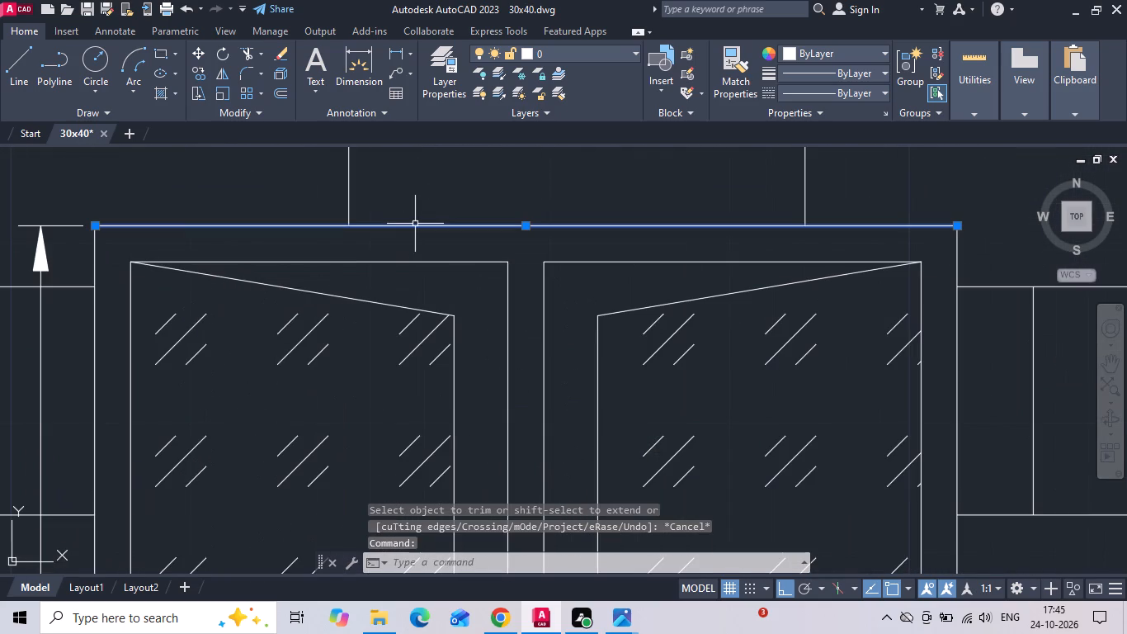
left_click_drag(570, 249, 559, 266)
left_click(367, 433)
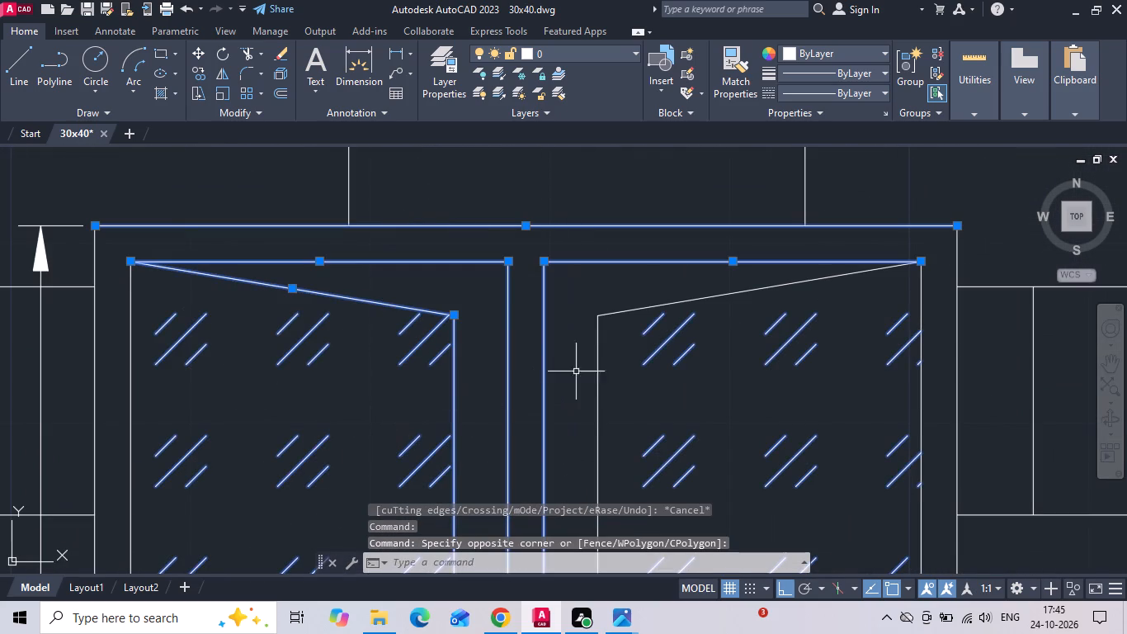
left_click_drag(650, 291, 617, 351)
left_click(565, 390)
scroll(547, 248, "down", 1)
scroll(743, 297, "up", 1)
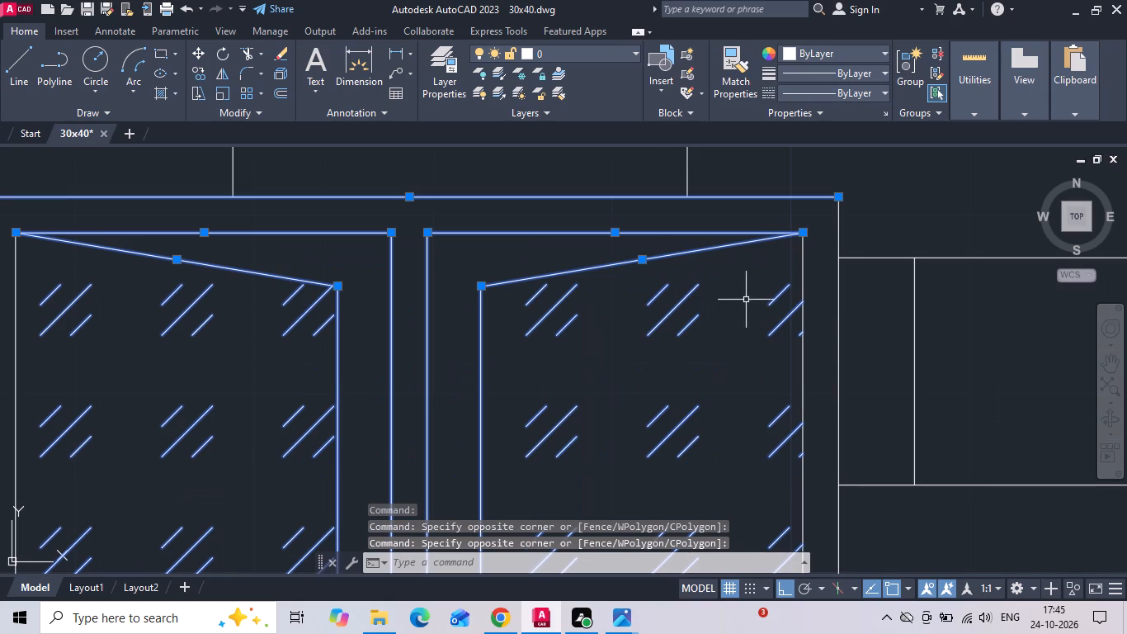
left_click_drag(856, 328, 845, 333)
left_click(711, 344)
scroll(619, 262, "down", 2)
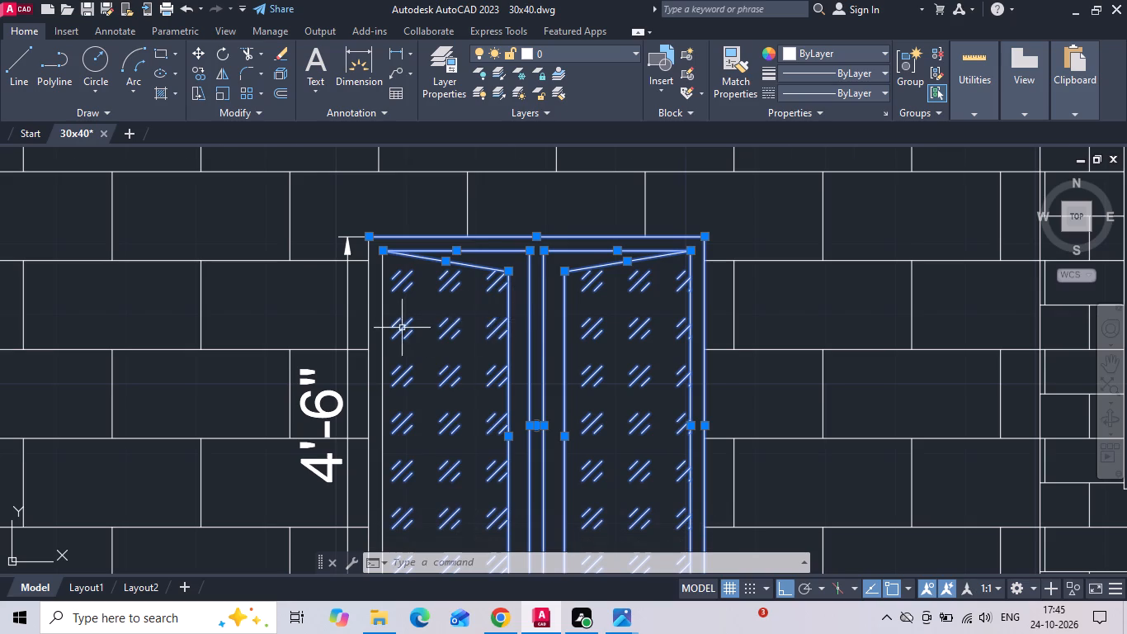
scroll(398, 328, "up", 2)
left_click(380, 296)
left_click(304, 290)
scroll(444, 244, "down", 4)
scroll(524, 380, "up", 3)
scroll(403, 340, "up", 1)
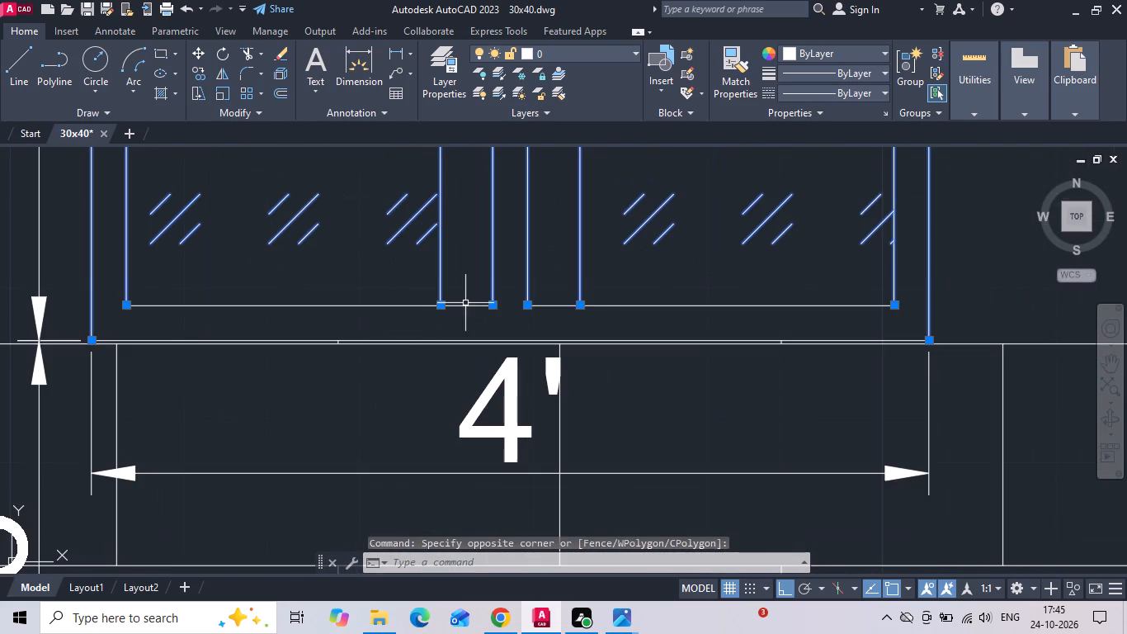
left_click(587, 308)
left_click(368, 308)
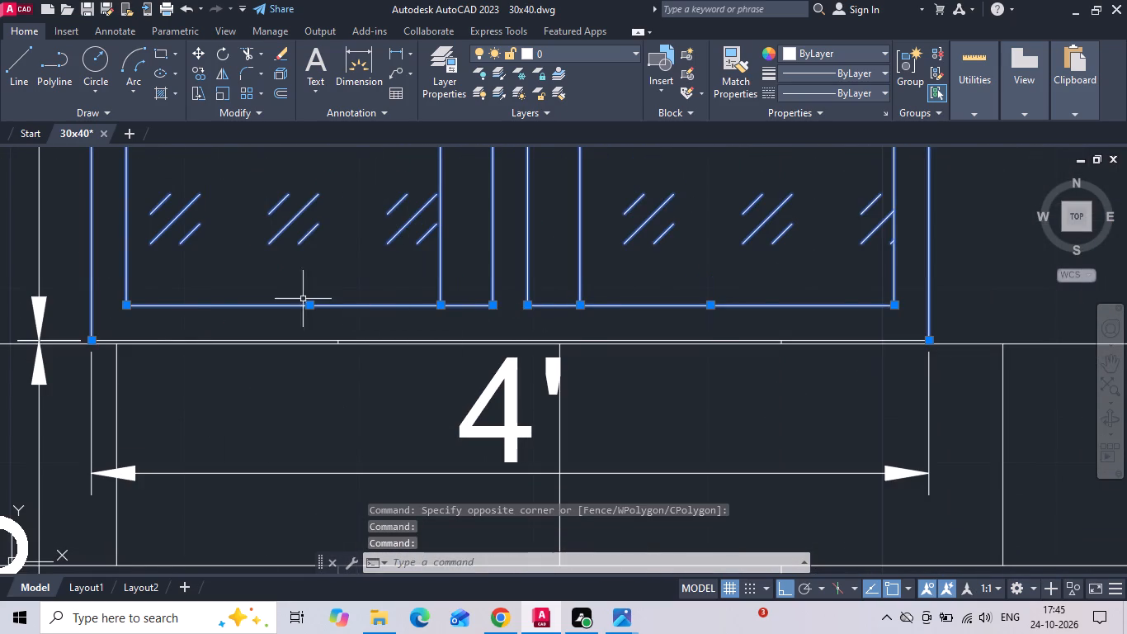
scroll(118, 334, "up", 1)
left_click(111, 342)
scroll(208, 395, "down", 2)
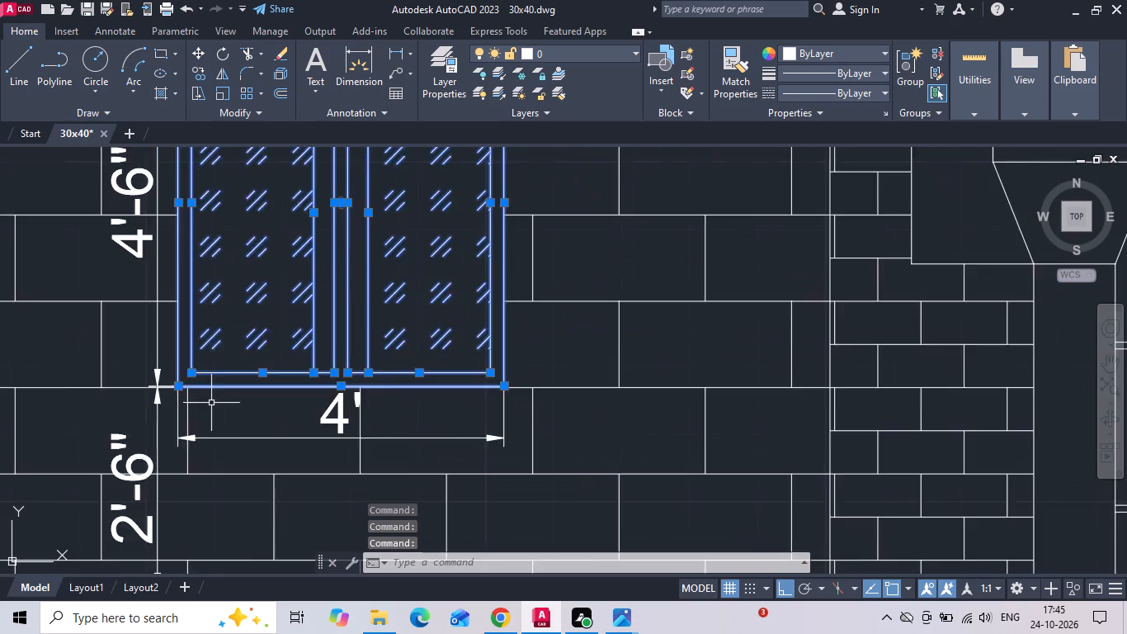
scroll(211, 403, "down", 3)
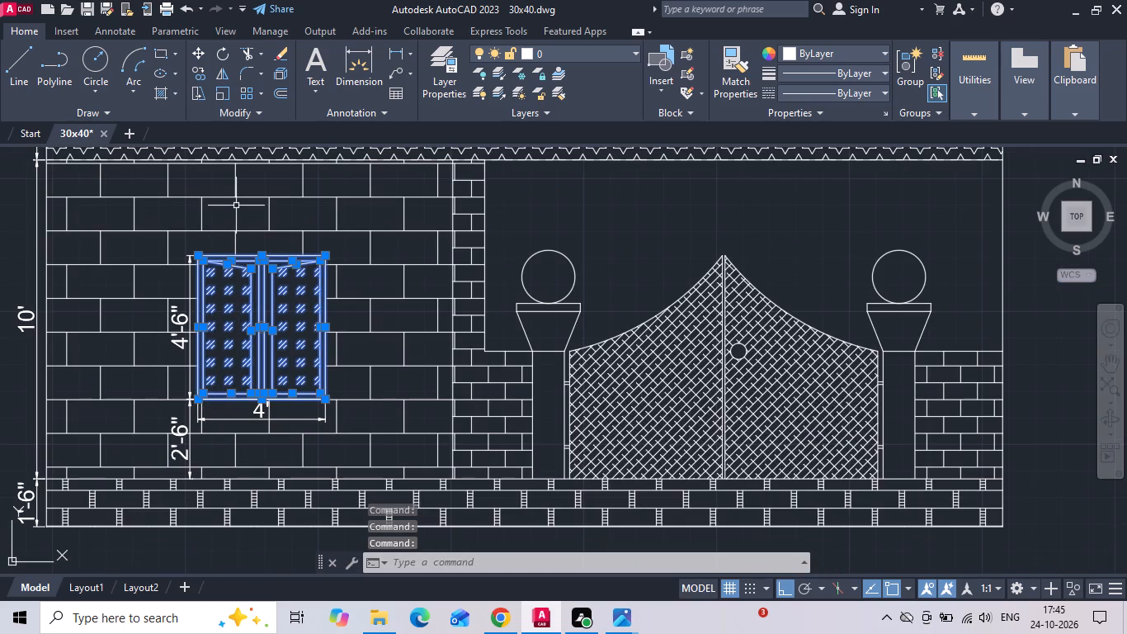
right_click(234, 209)
left_click(265, 337)
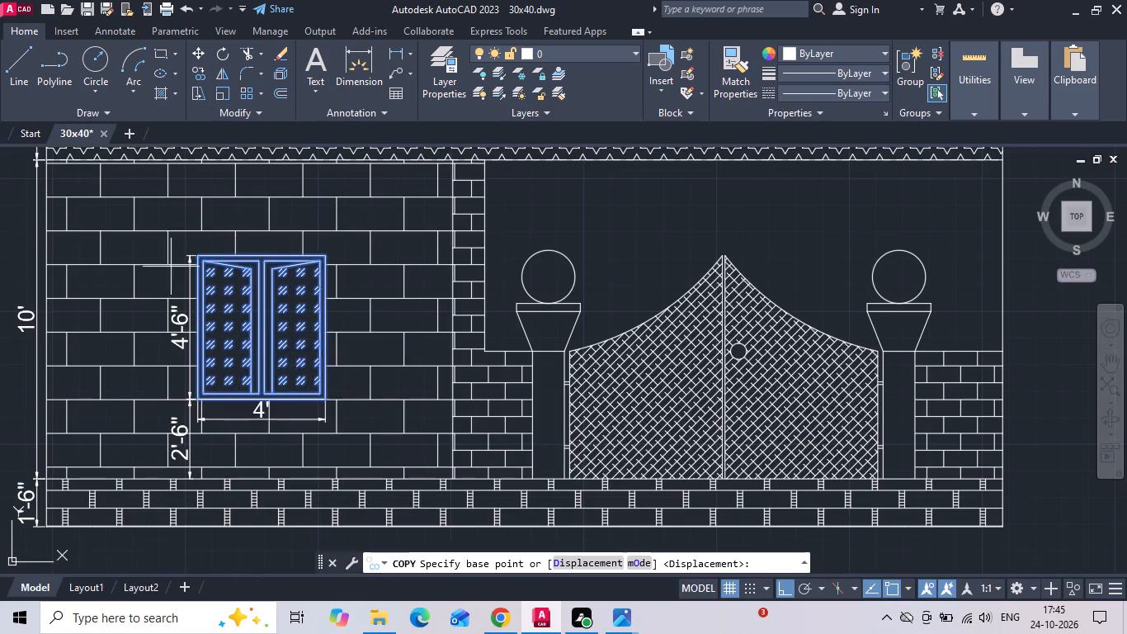
scroll(166, 261, "up", 2)
scroll(233, 246, "up", 3)
left_click(276, 253)
scroll(240, 281, "down", 2)
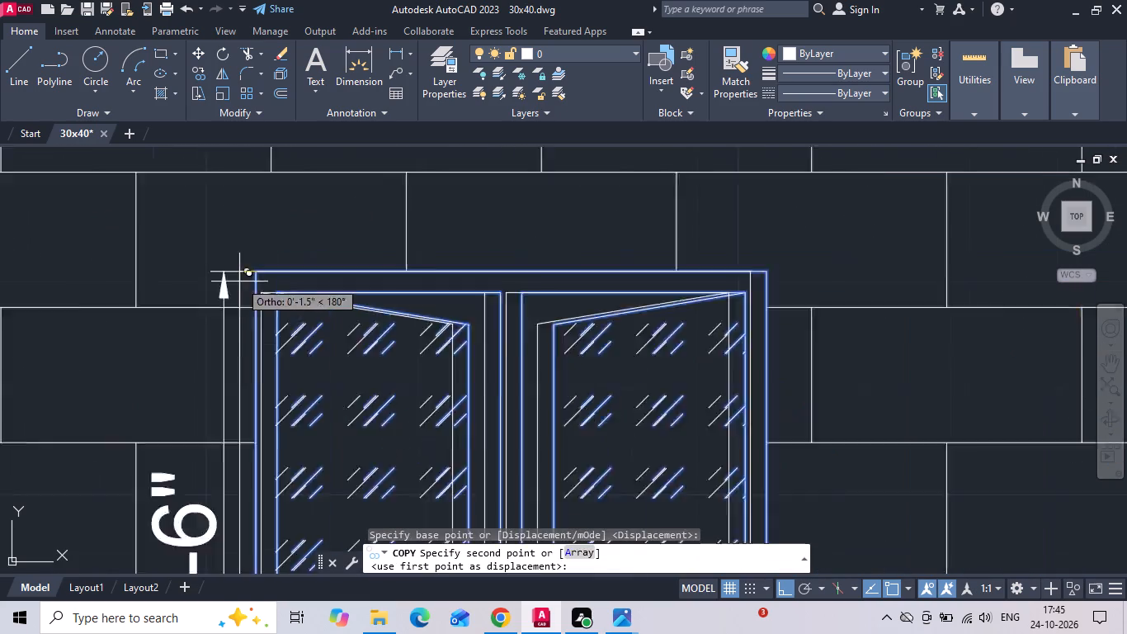
scroll(238, 282, "down", 7)
scroll(493, 310, "up", 3)
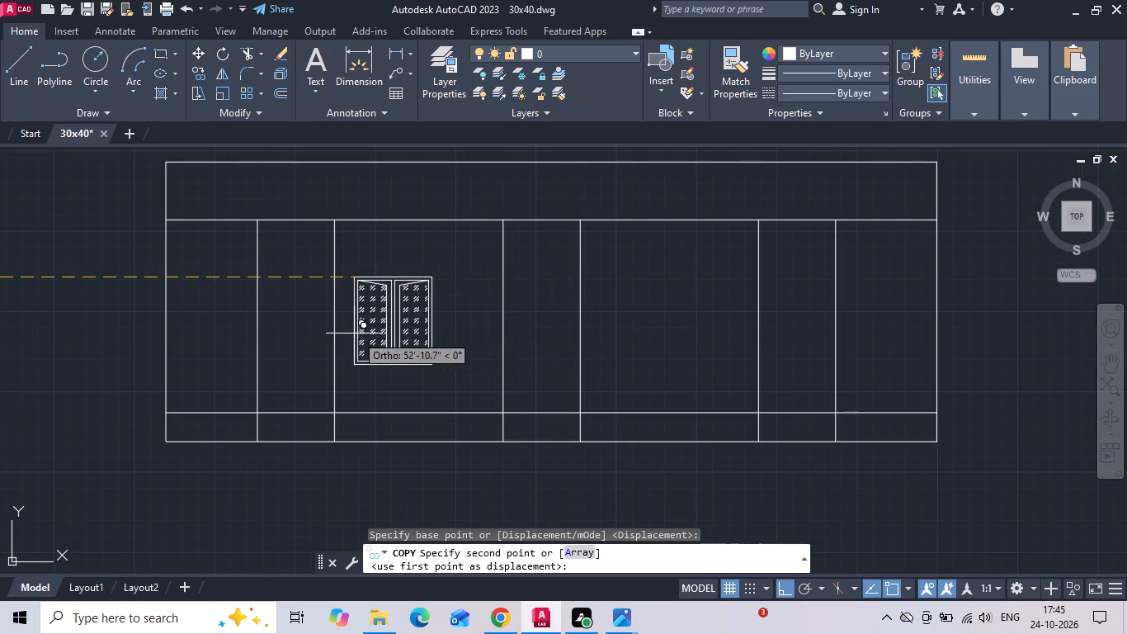
left_click(257, 279)
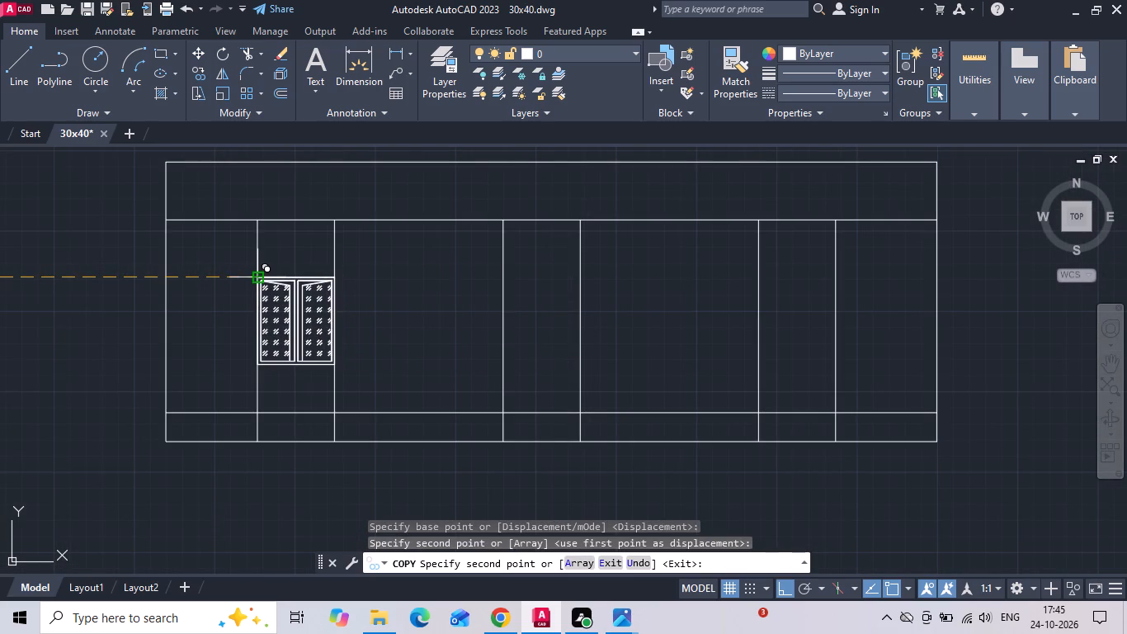
Place two more copies of the window in the second and third openings, aligned at the same level.
scroll(497, 288, "up", 2)
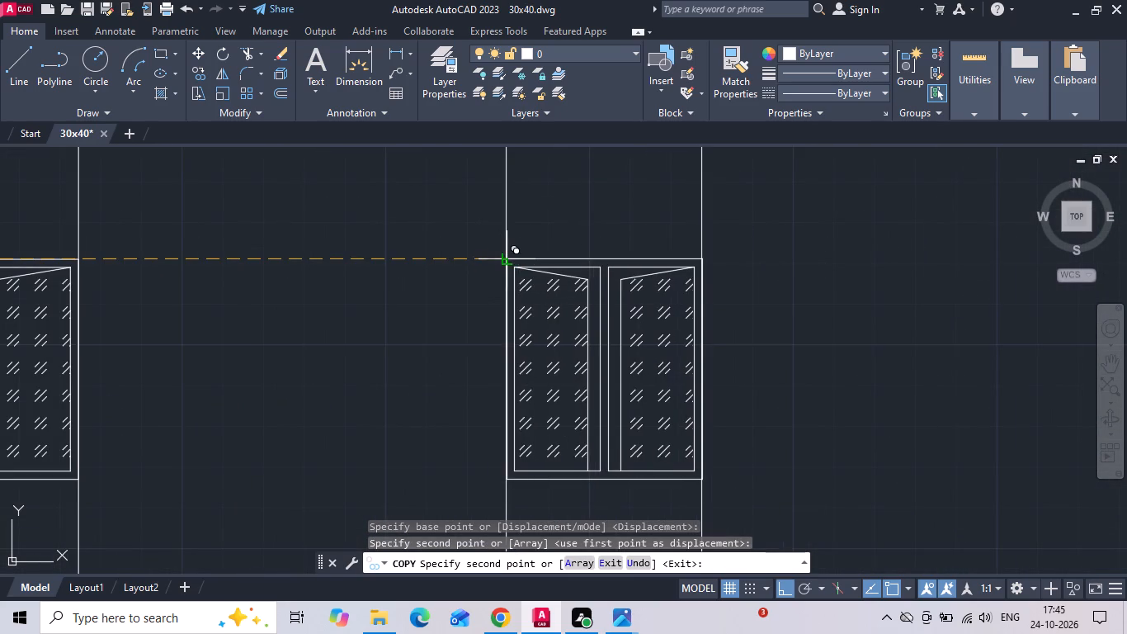
left_click(505, 258)
scroll(337, 277, "down", 2)
scroll(634, 271, "up", 2)
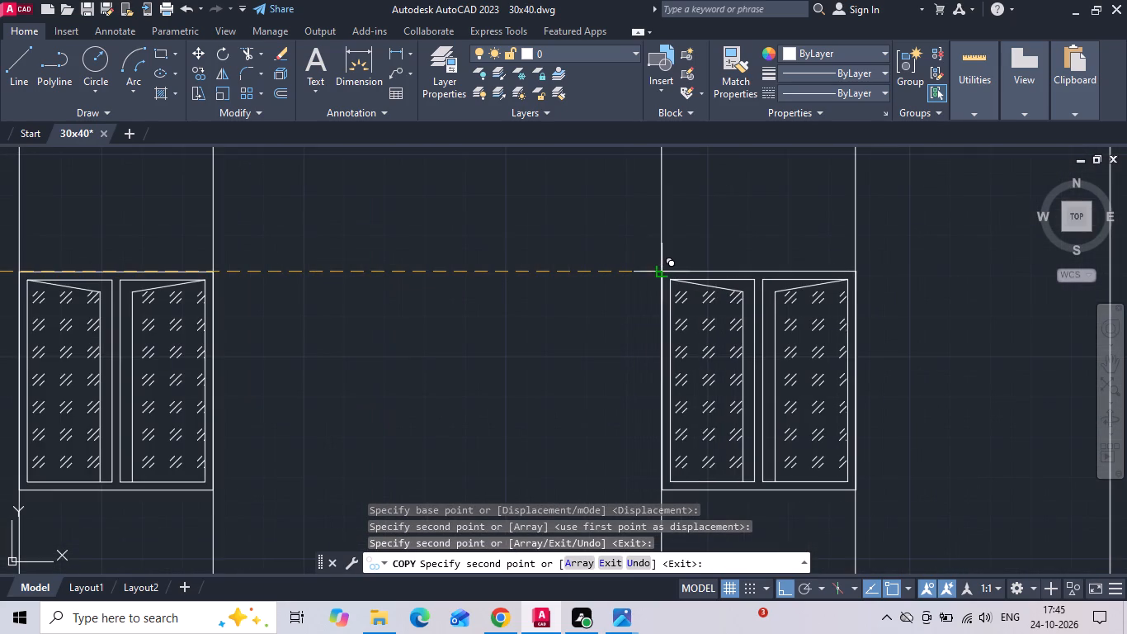
left_click(660, 268)
key("Escape")
Measure the vertical distance from the middle window's sill to the plinth line.
left_click(394, 54)
scroll(441, 137, "down", 1)
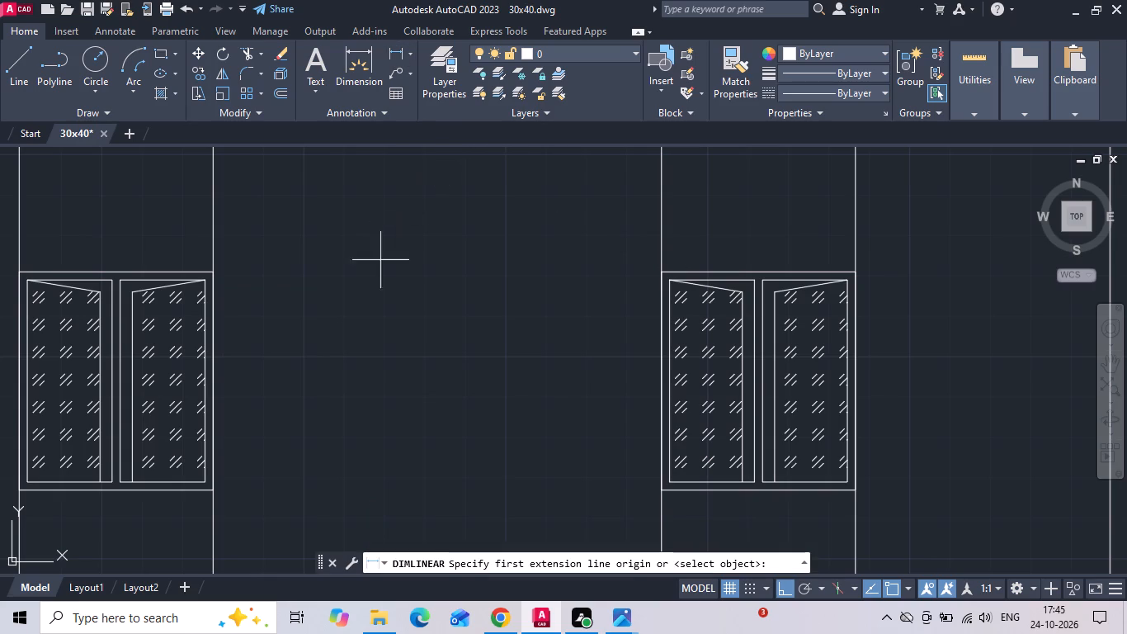
middle_click_drag(301, 409, 396, 254)
left_click(304, 338)
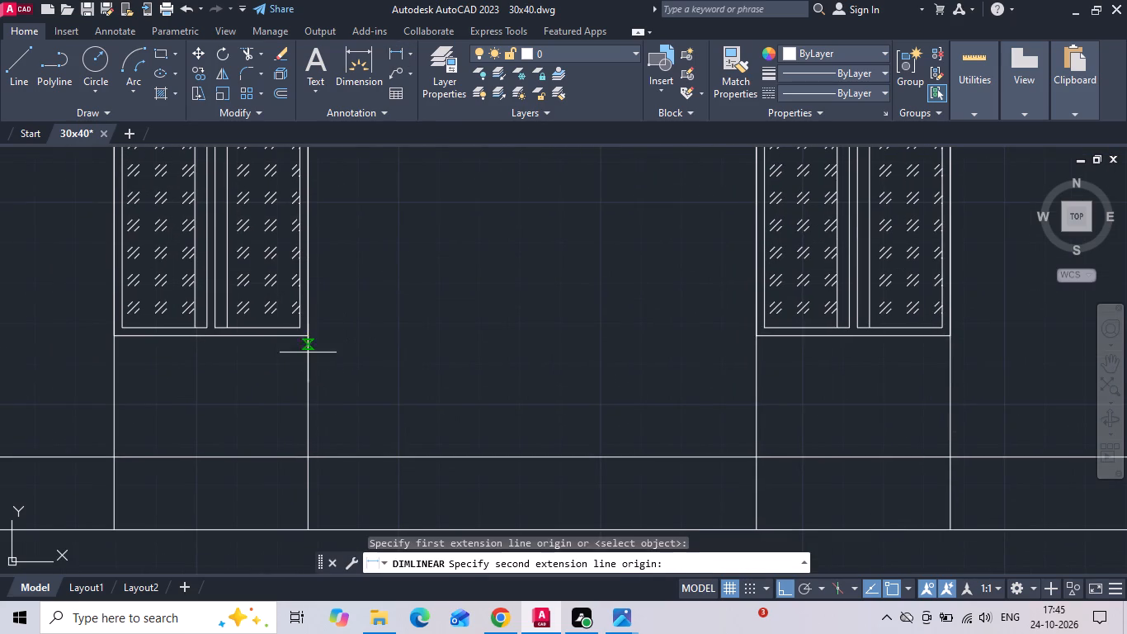
left_click(311, 460)
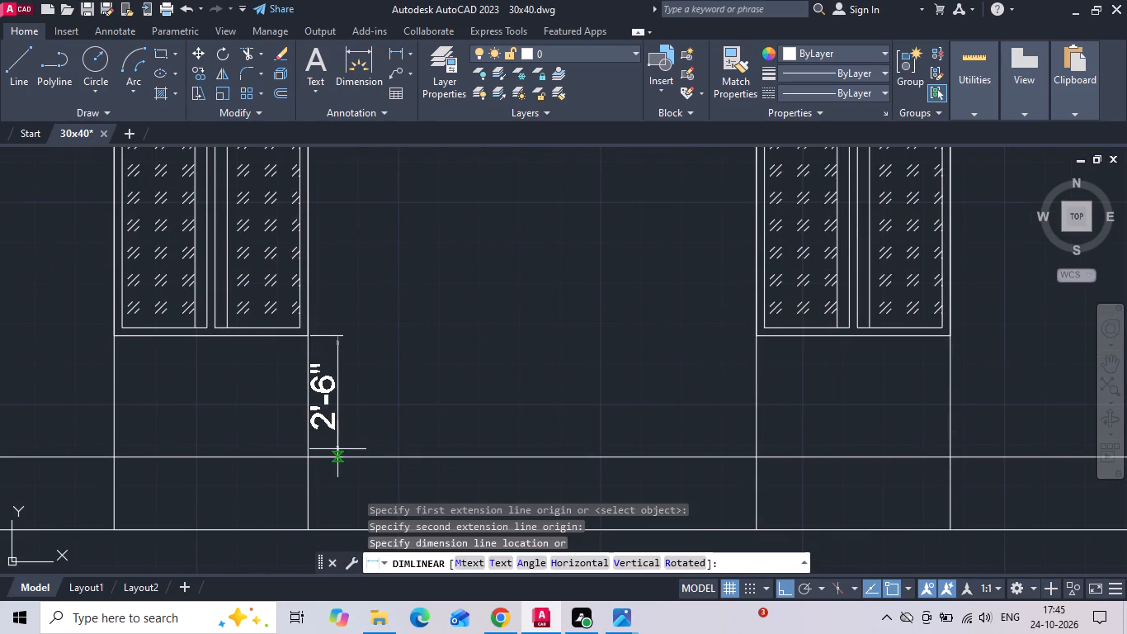
key("Escape")
Save the drawing.
scroll(631, 402, "down", 1)
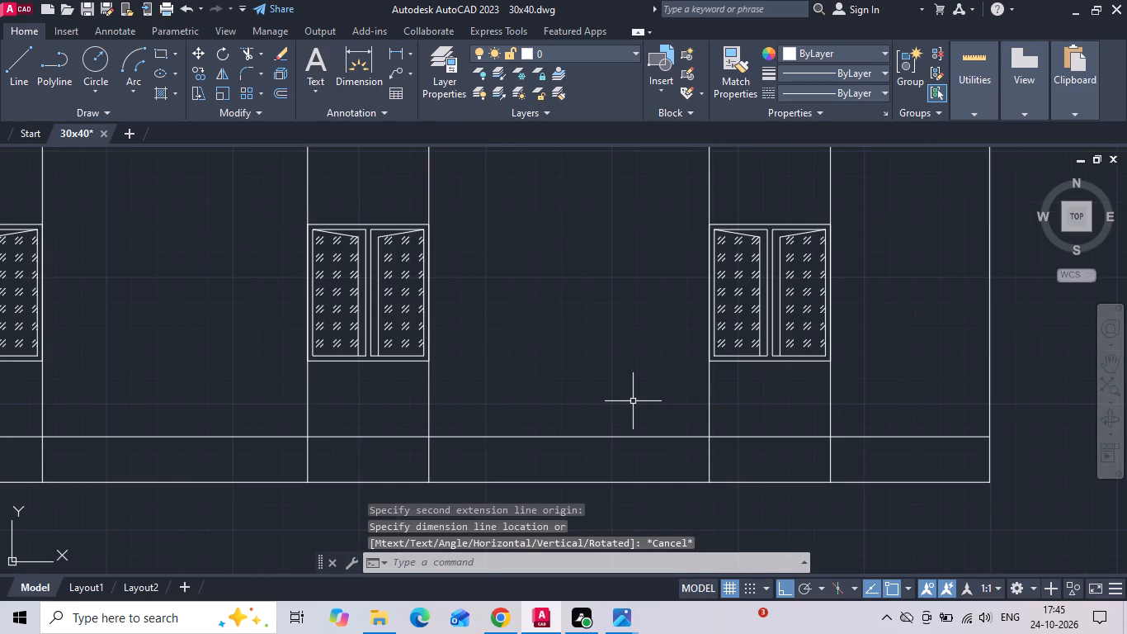
key("ctrl+s")
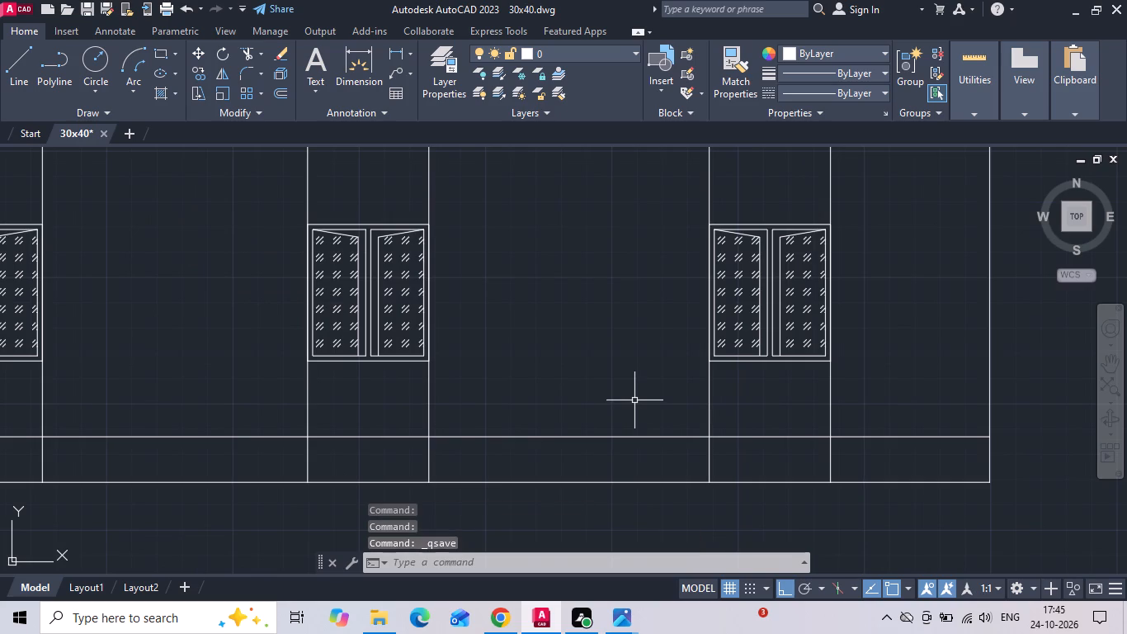
key("ctrl+s")
Delete the six vertical guide lines running along the sides of the three windows.
scroll(872, 405, "down", 1)
left_click_drag(869, 408, 852, 409)
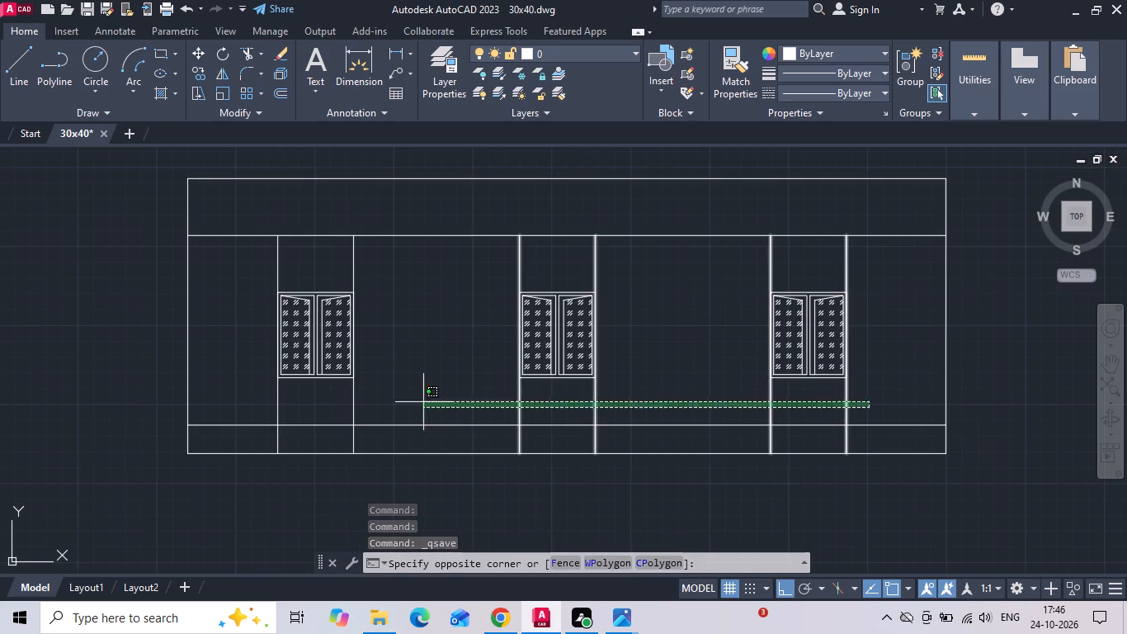
left_click(265, 405)
key("Delete")
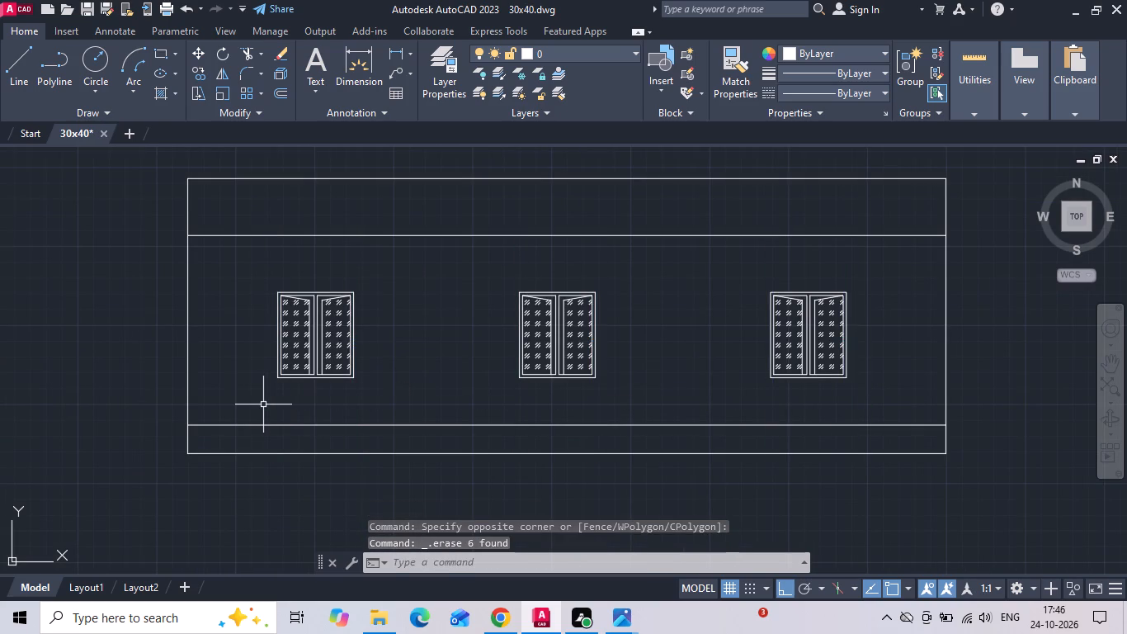
Hatch the side elevation wall between the plinth and roof lines, around the windows, with the BRICK pattern at scale 1.
type("H")
key("space")
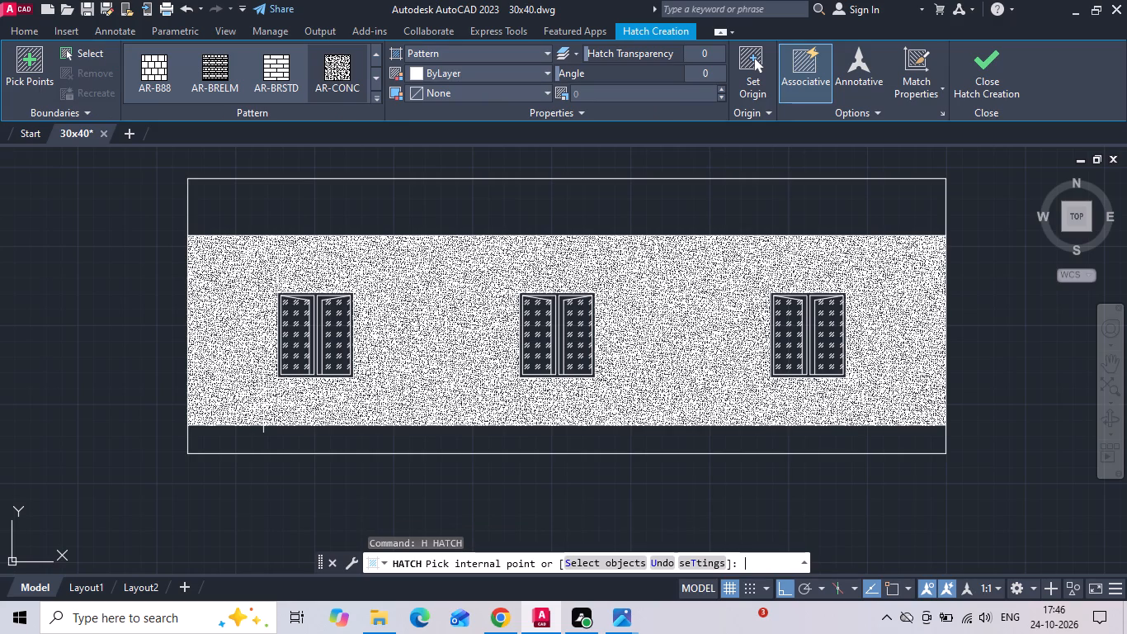
scroll(602, 404, "down", 2)
scroll(481, 425, "up", 2)
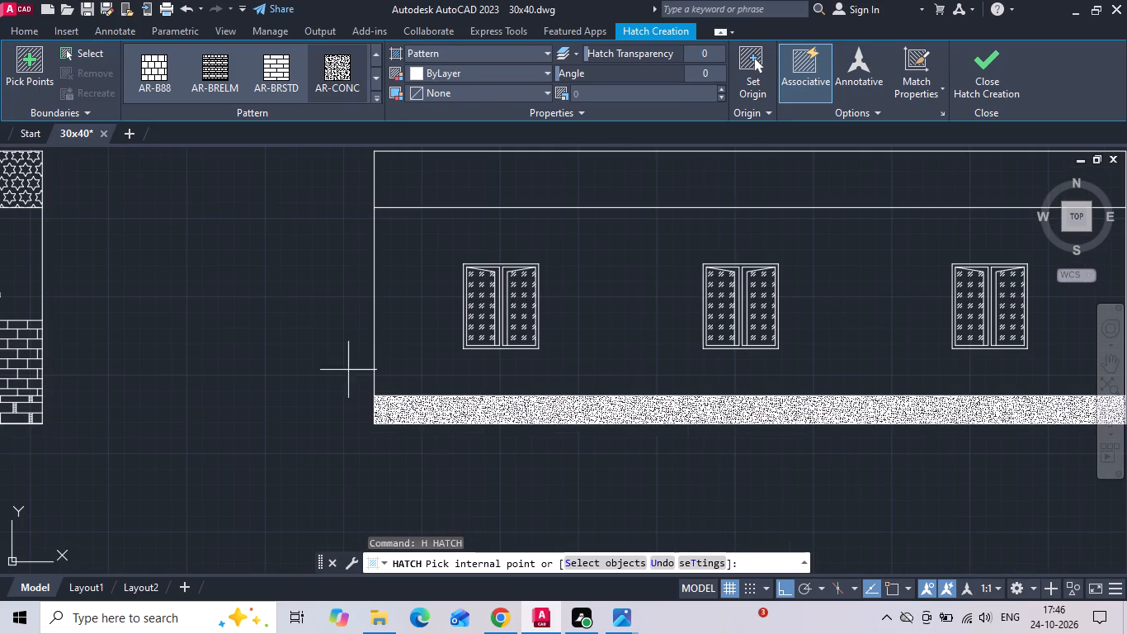
scroll(329, 92, "up", 1)
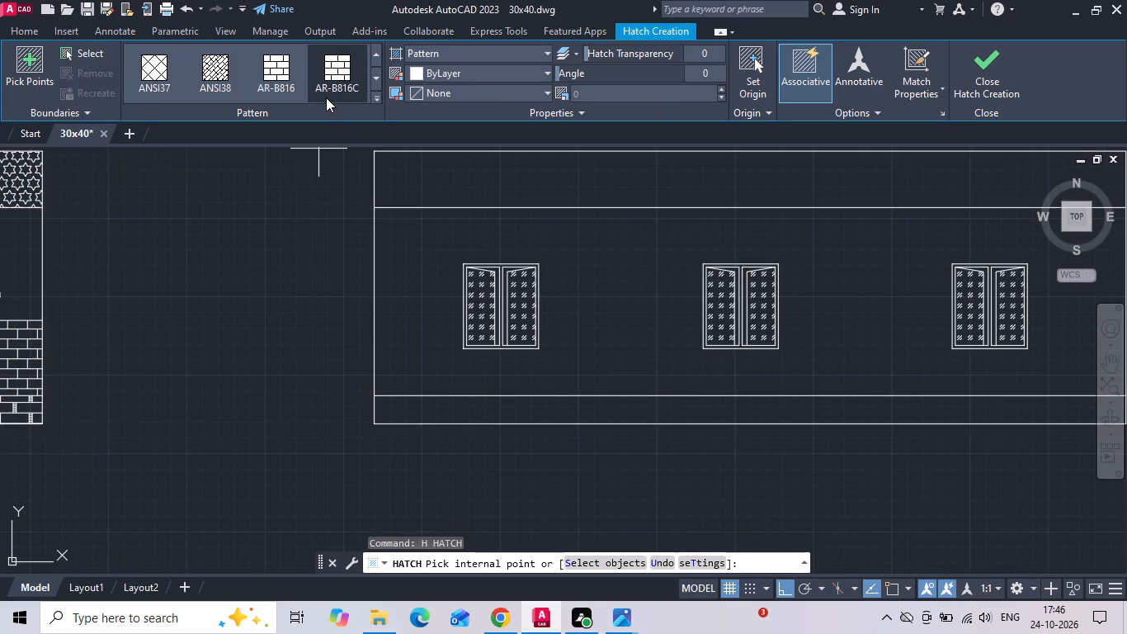
scroll(325, 89, "down", 1)
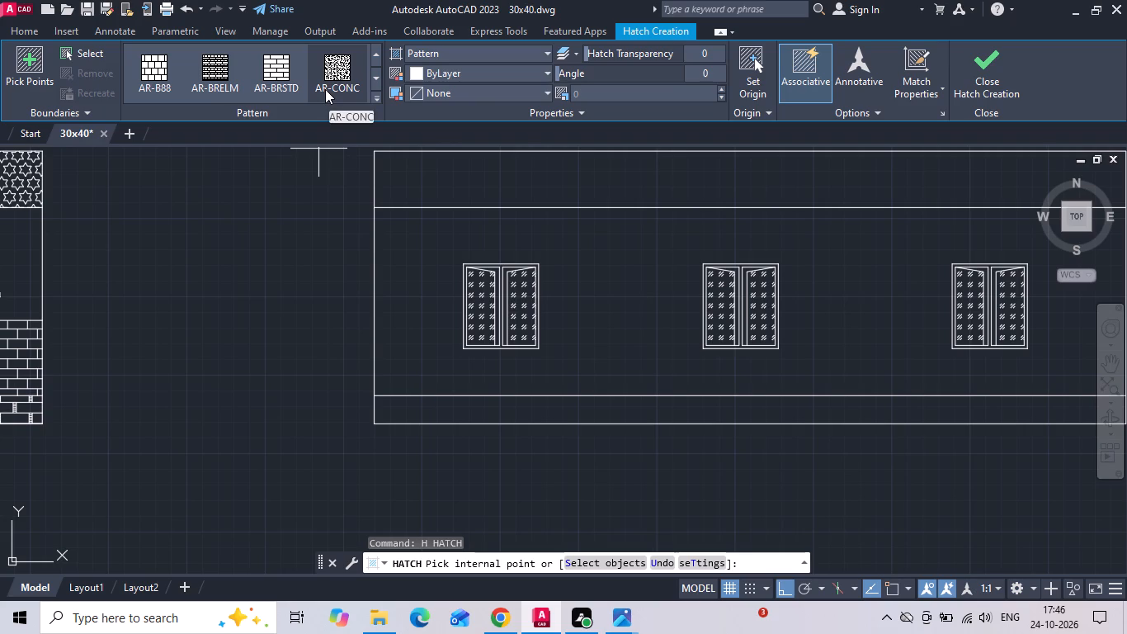
scroll(325, 89, "down", 1)
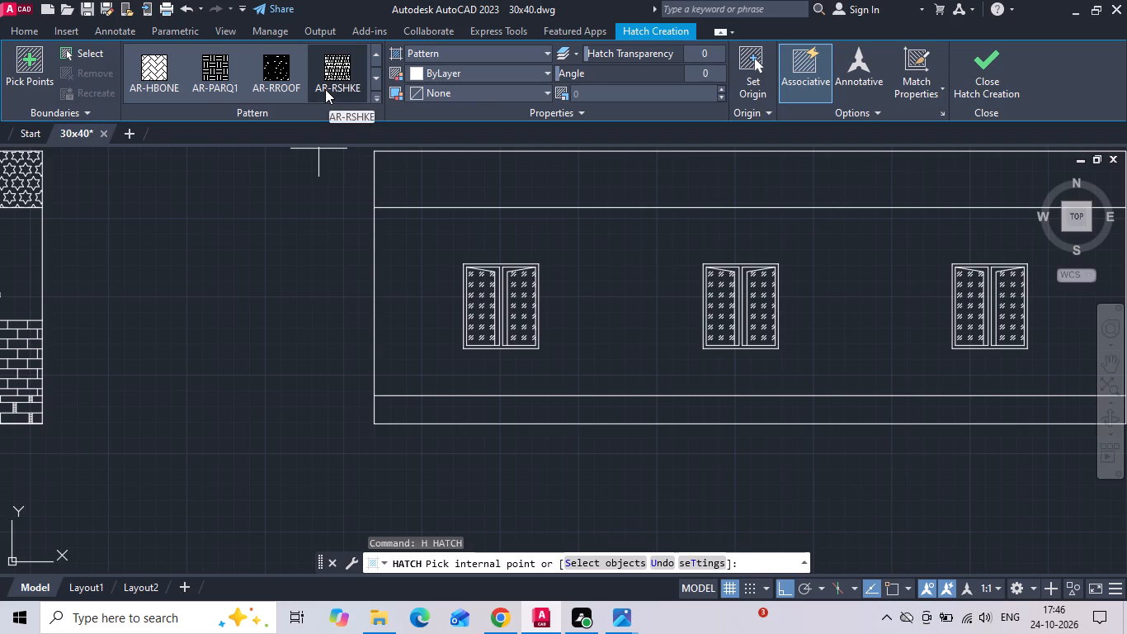
scroll(325, 89, "down", 1)
left_click(325, 89)
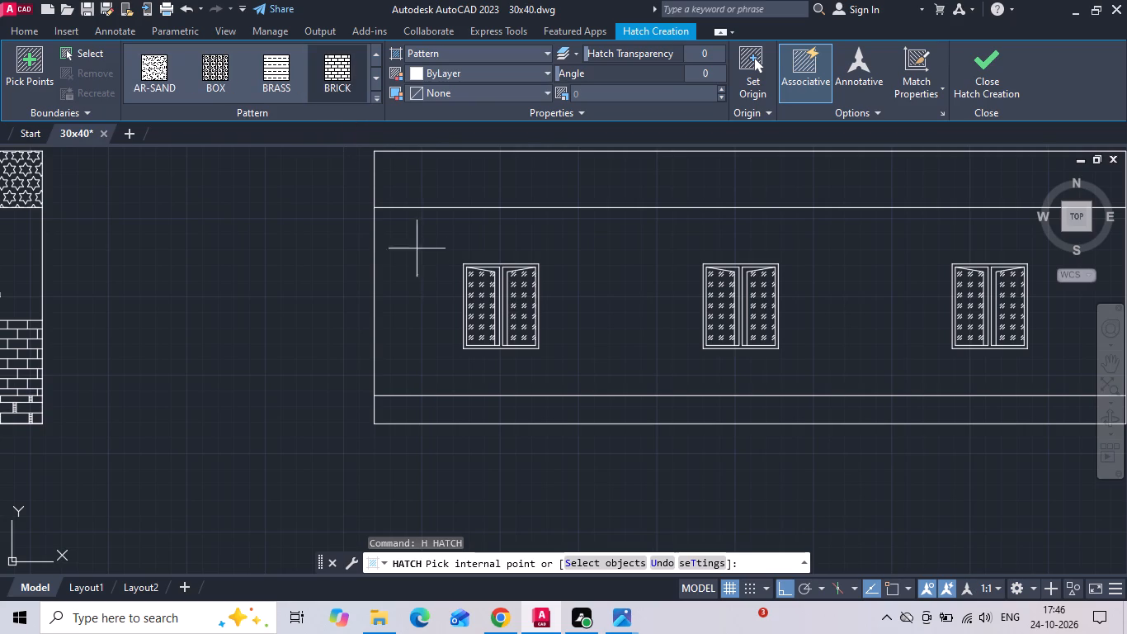
left_click(417, 266)
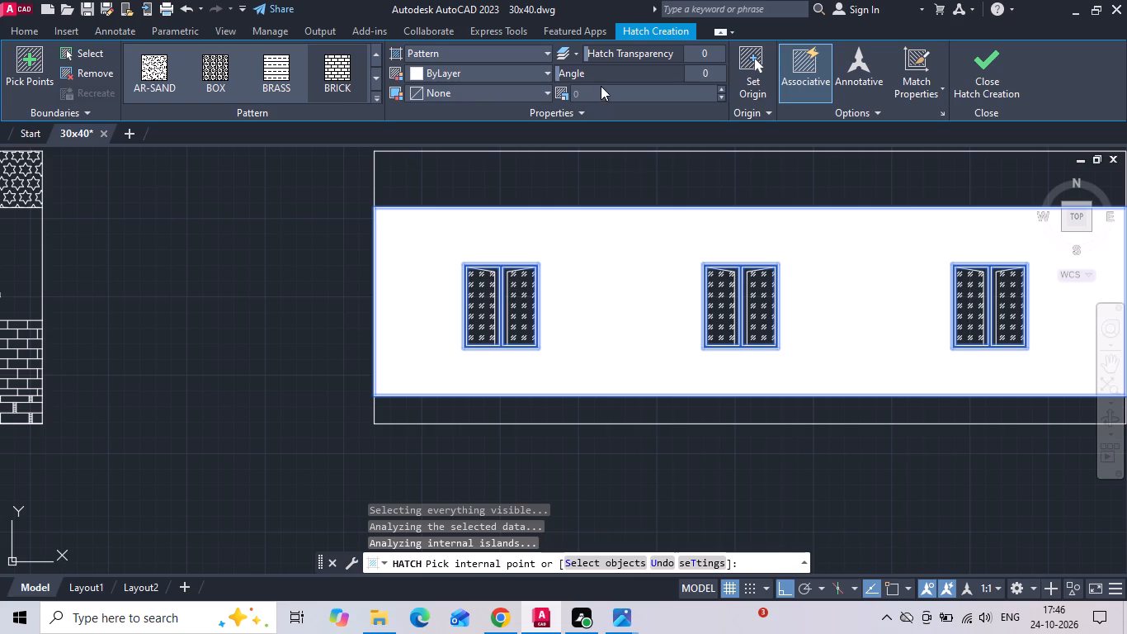
left_click(602, 93)
key("1")
key("Return")
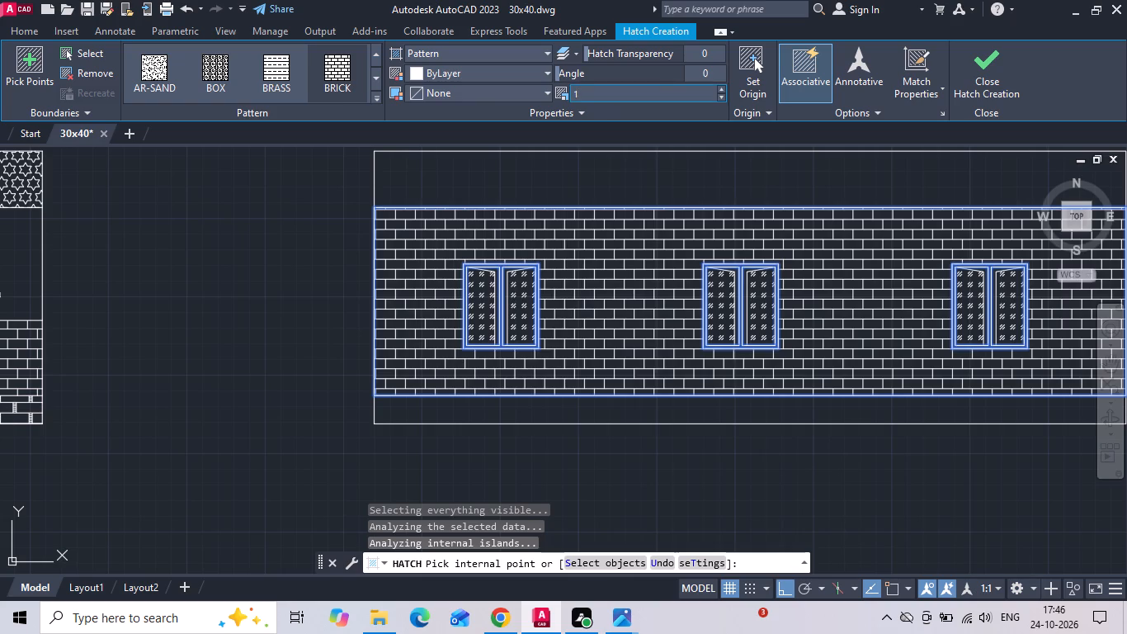
key("Escape")
Check the pattern and scale of the wall hatch in the front elevation.
scroll(647, 266, "down", 2)
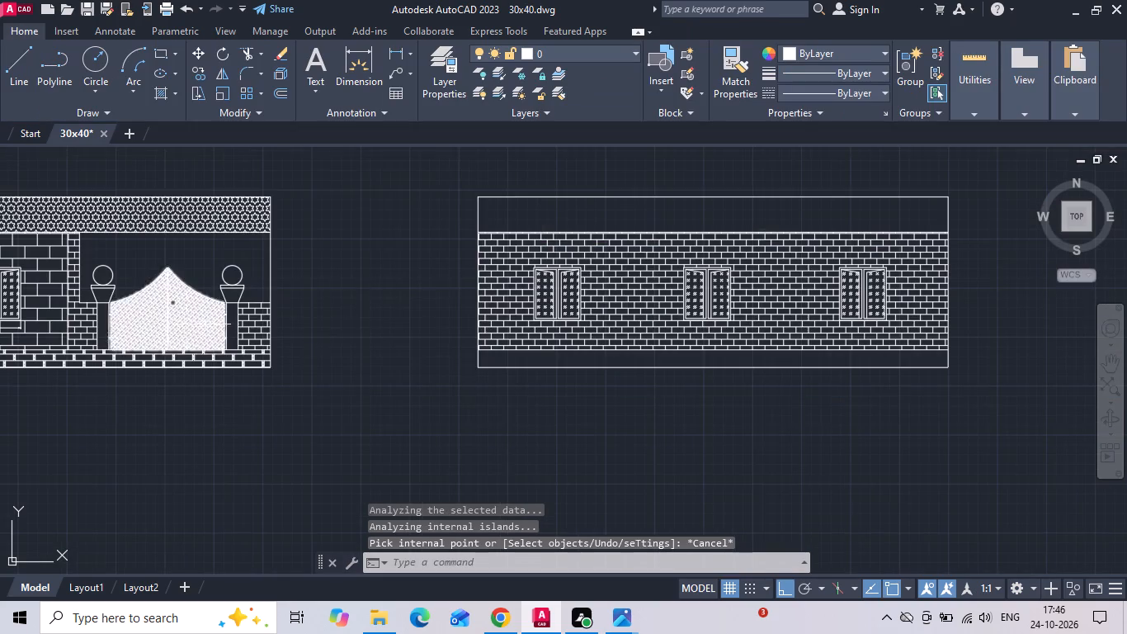
scroll(59, 297, "up", 2)
left_click(66, 324)
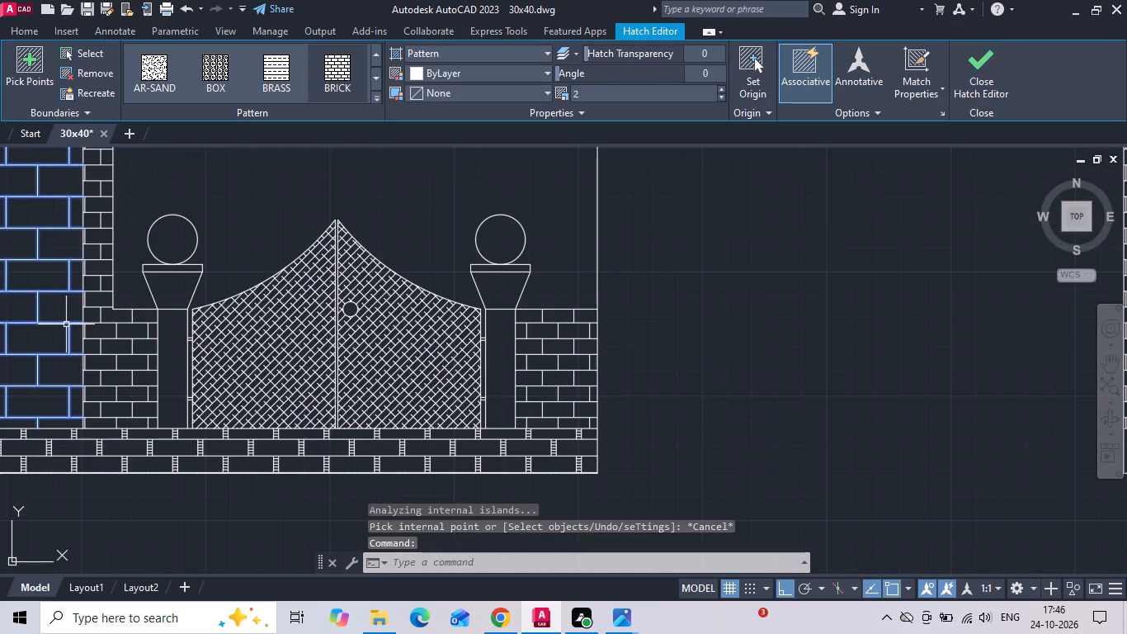
key("Escape")
Set the scale of the side elevation's BRICK wall hatch to 2.
scroll(66, 324, "down", 3)
scroll(458, 325, "up", 2)
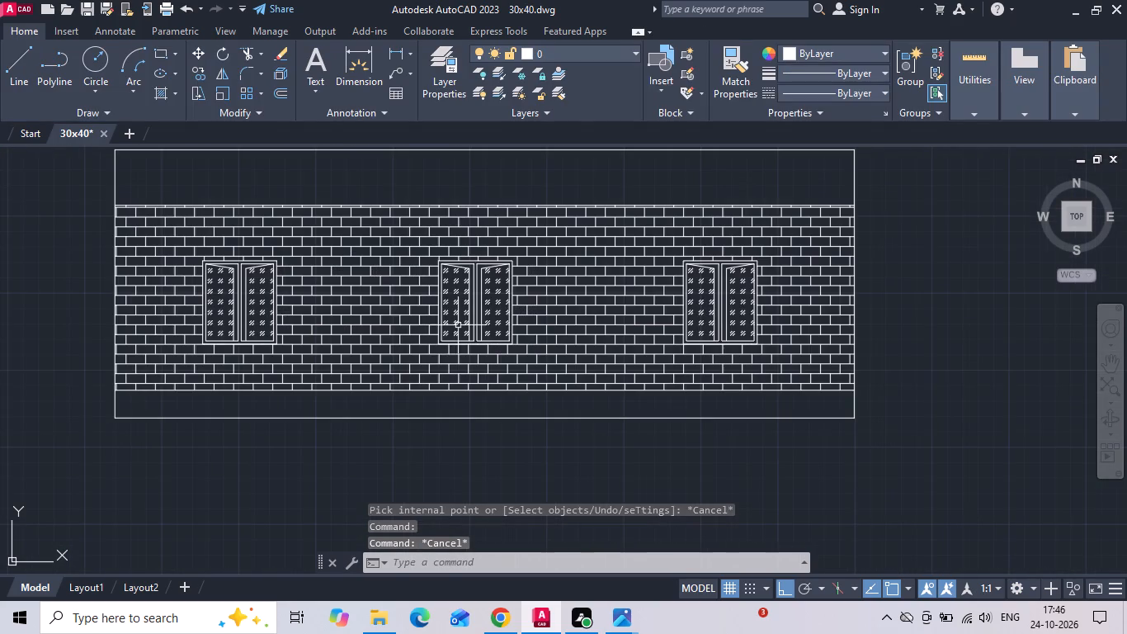
left_click(395, 302)
left_click(337, 234)
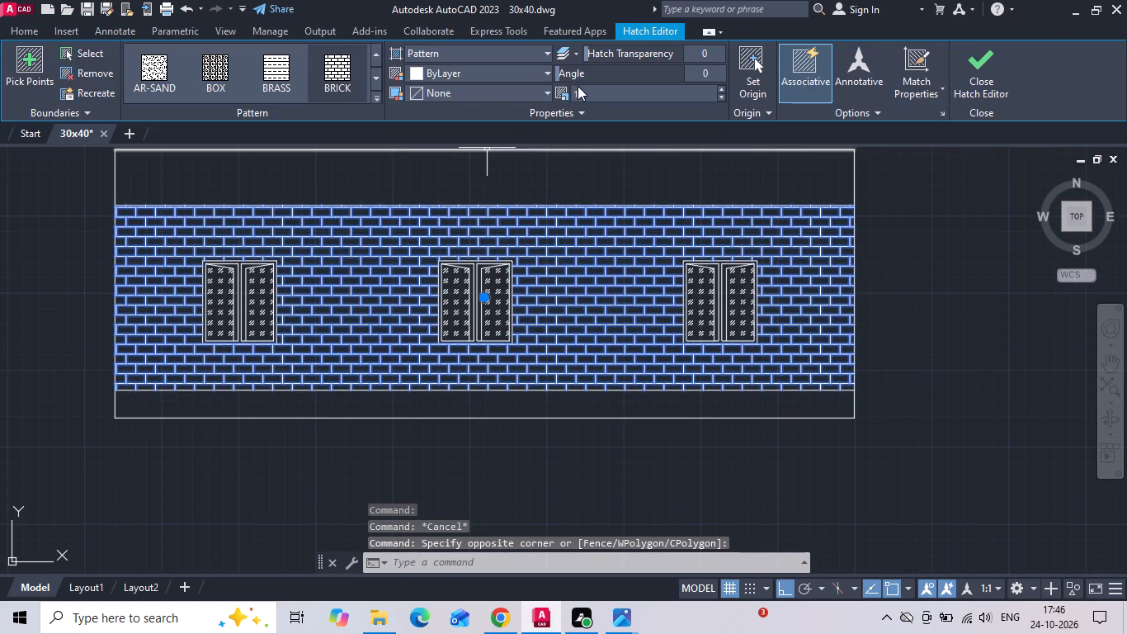
left_click(582, 92)
key("BackSpace")
key("2")
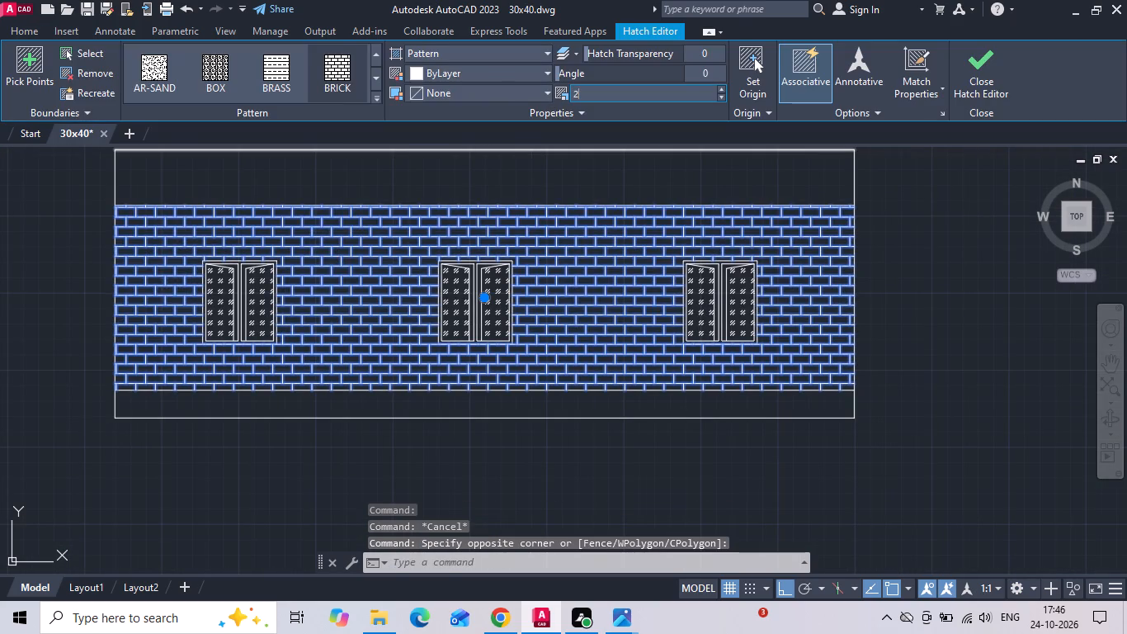
key("space")
key("space")
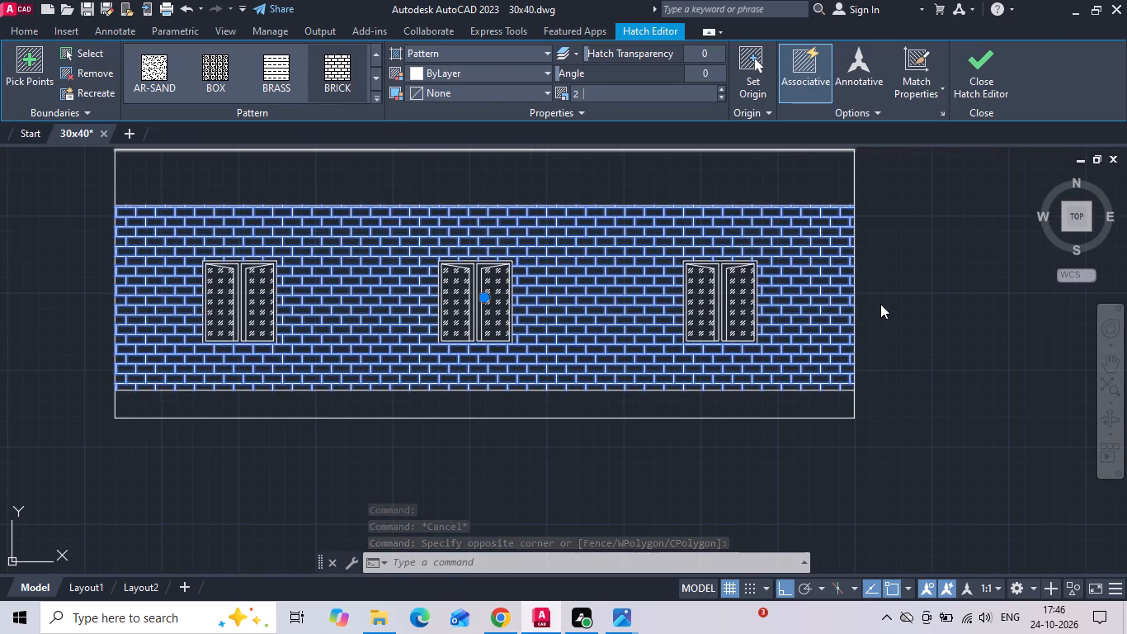
left_click(885, 311)
key("Escape")
scroll(910, 303, "down", 1)
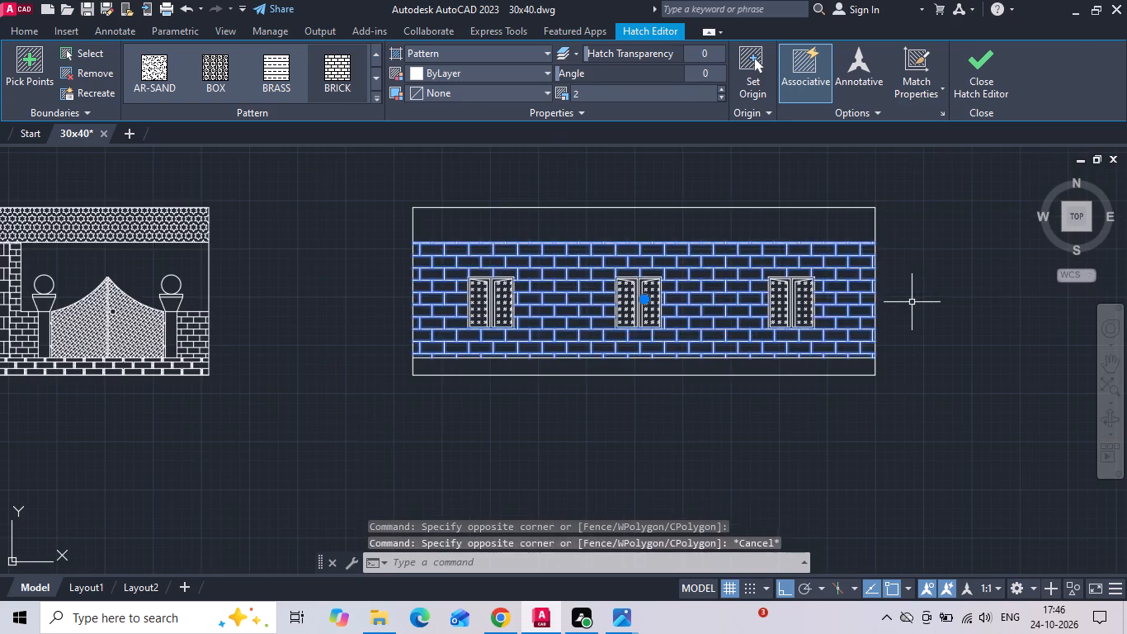
key("Escape")
Hatch the side elevation's plinth band with the BRSTONE pattern at scale 0.8, as used on the front elevation's plinth.
scroll(78, 423, "up", 1)
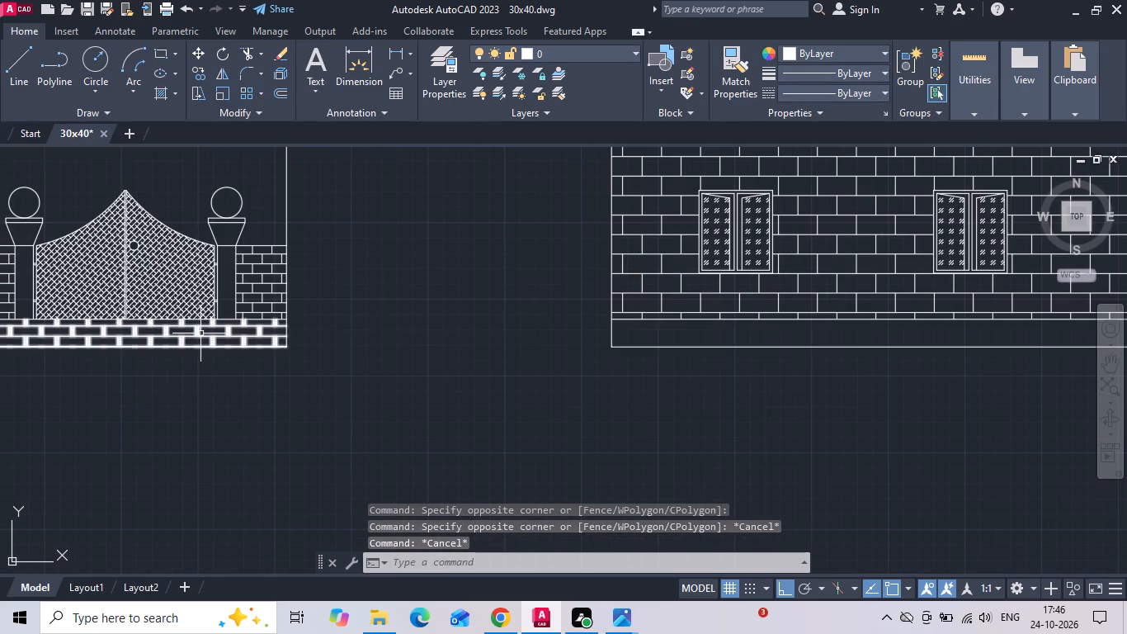
left_click(200, 332)
key("Escape")
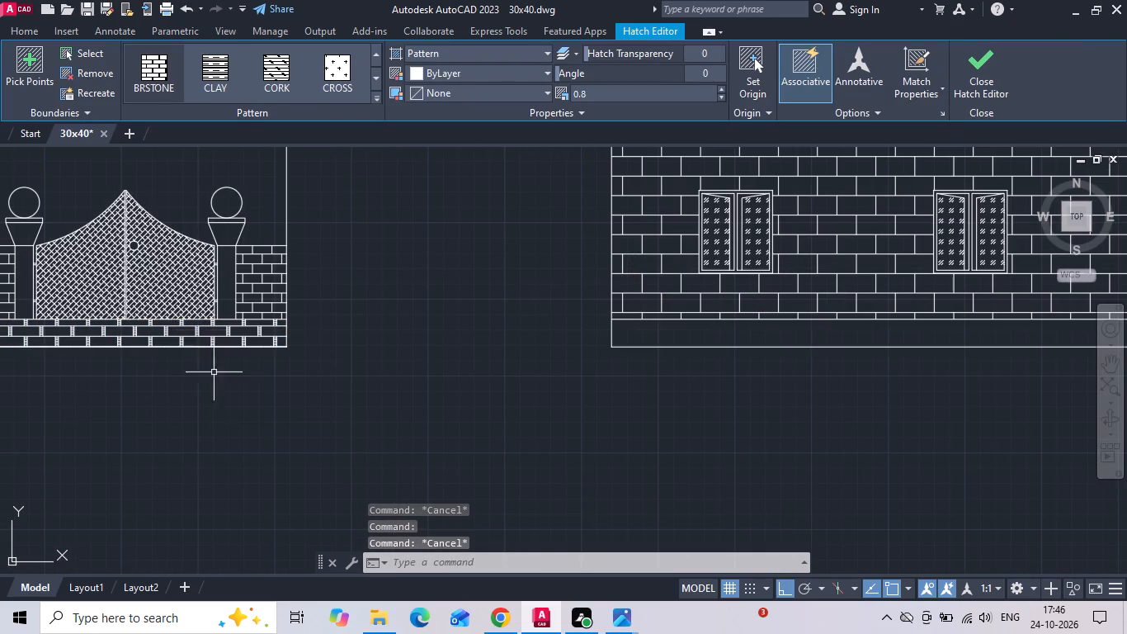
type("H")
key("space")
middle_click_drag(486, 409, 355, 408)
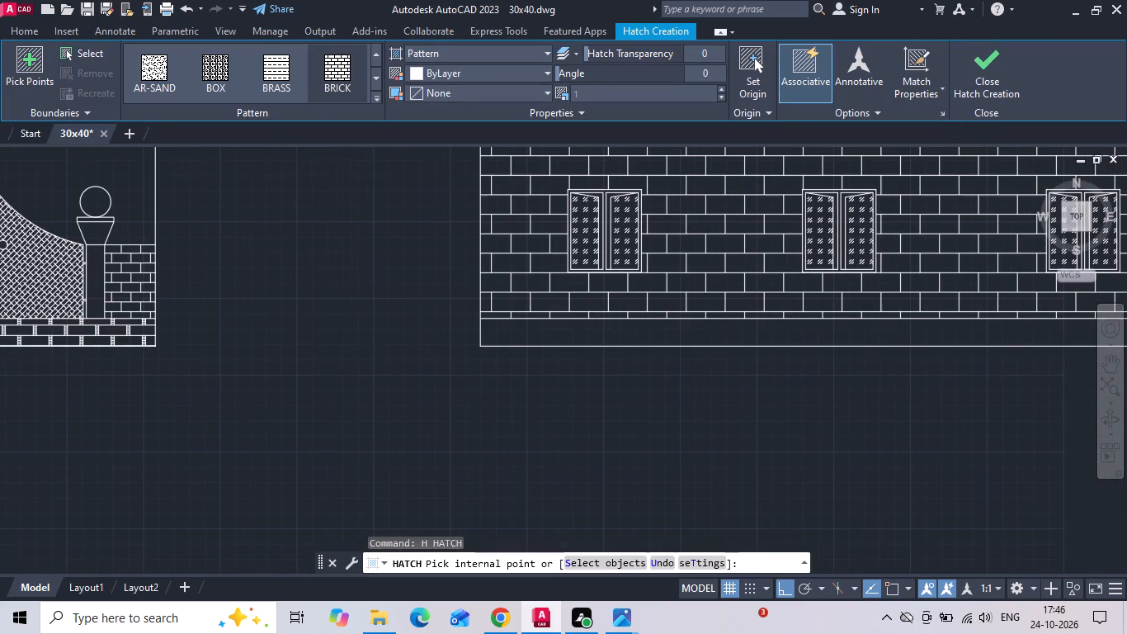
scroll(320, 91, "down", 1)
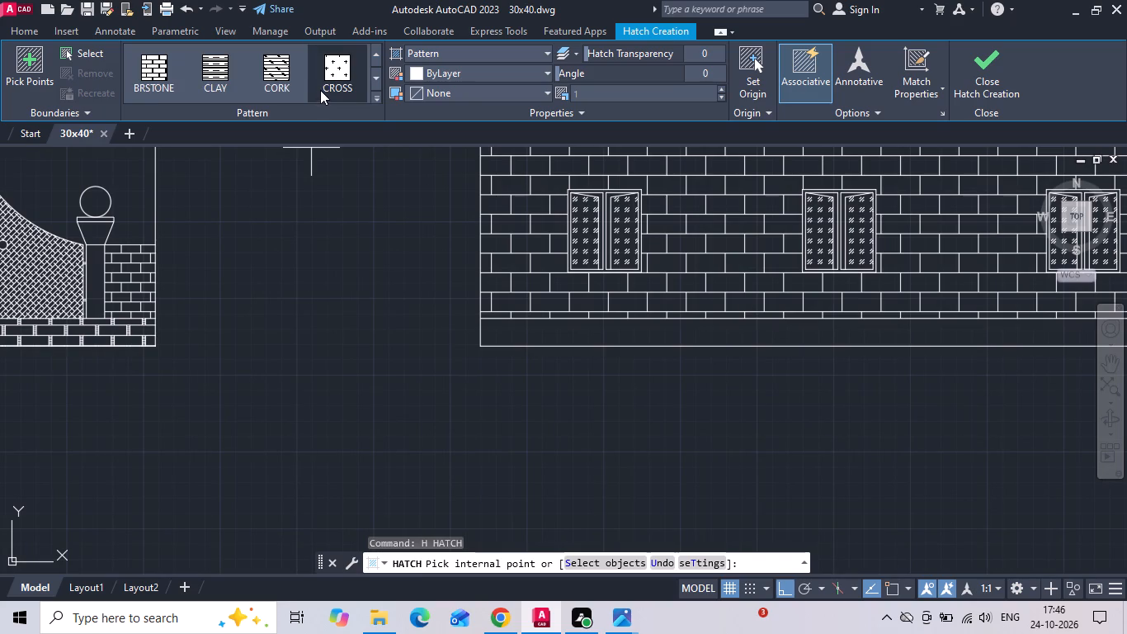
left_click(155, 81)
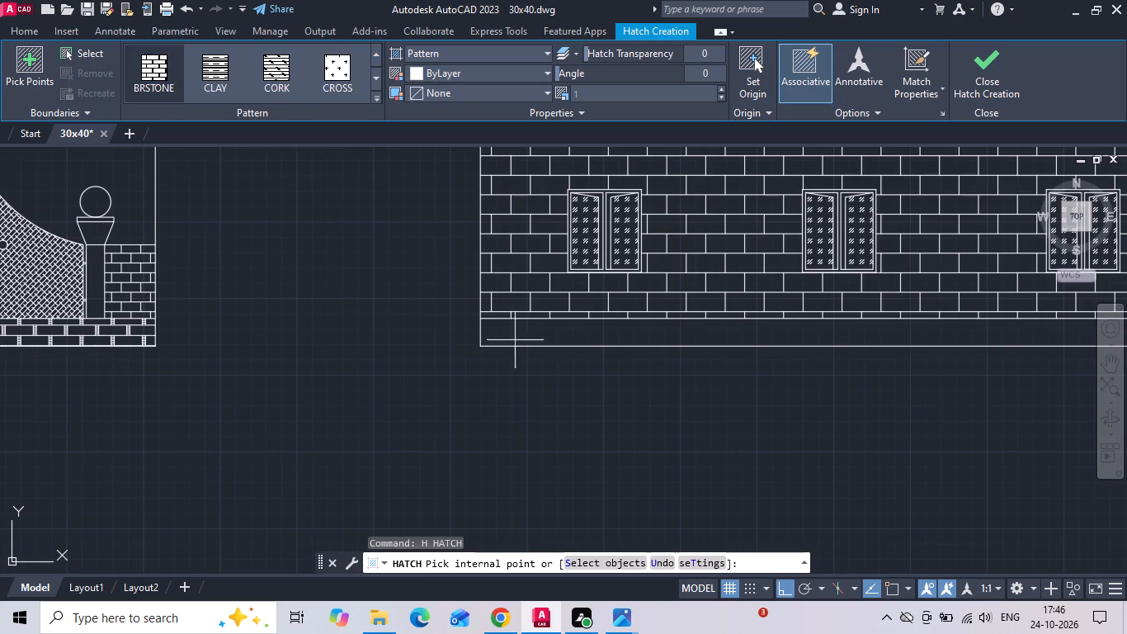
left_click(518, 344)
left_click(601, 92)
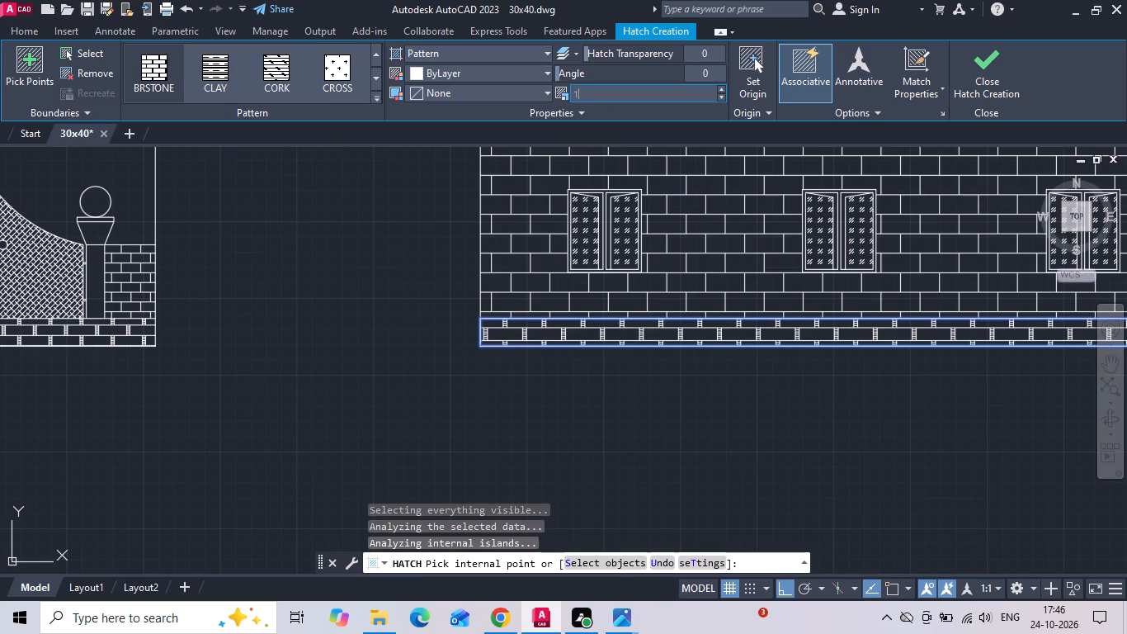
type(".8")
key("Return")
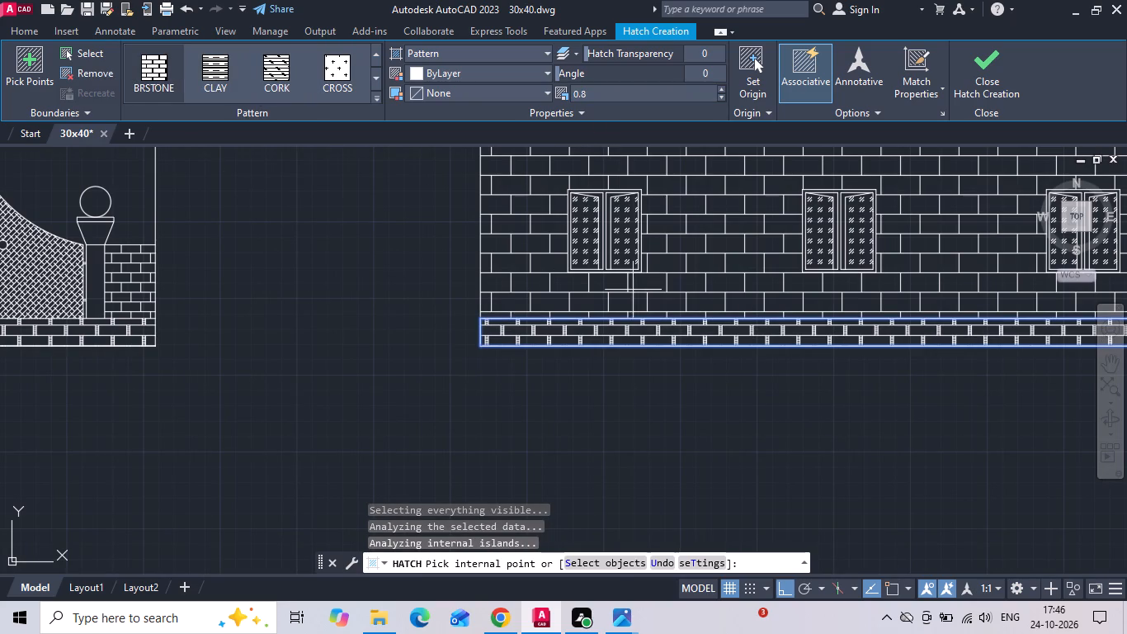
scroll(637, 348, "down", 1)
key("Escape")
Hatch the side elevation's roof band above the brick wall with the STARS pattern at scale 0.8.
type("H")
key("space")
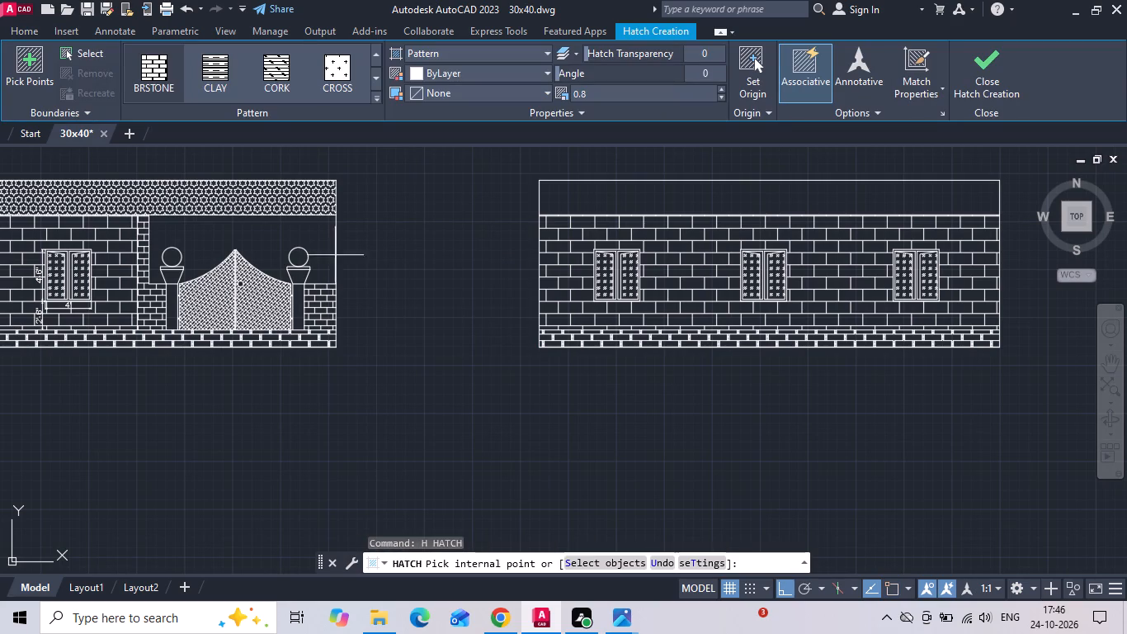
scroll(275, 79, "down", 4)
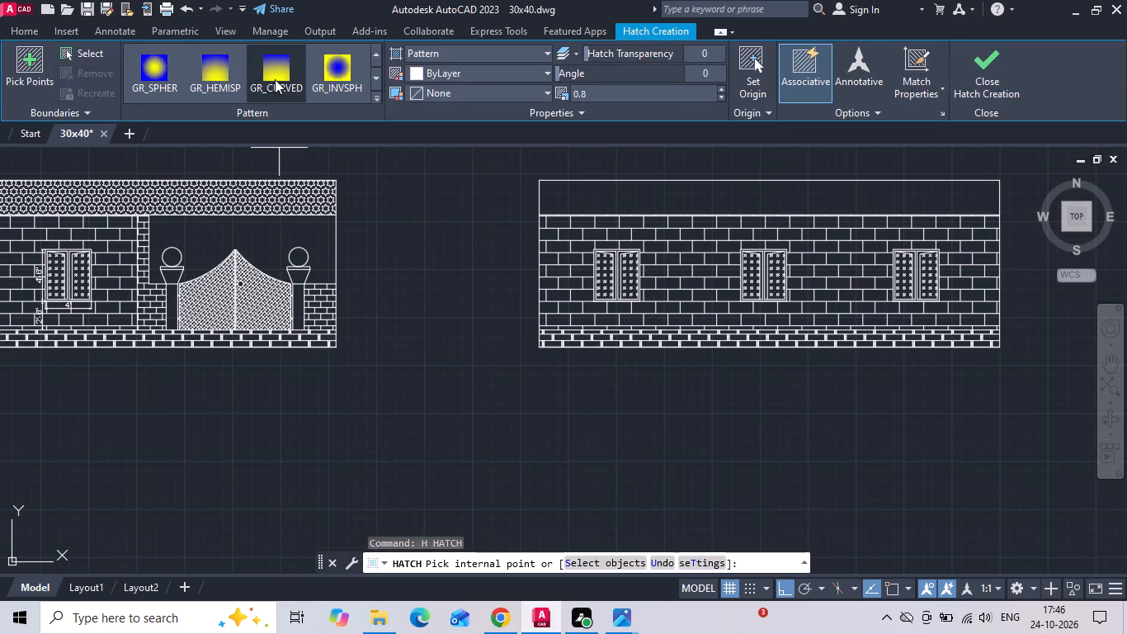
scroll(275, 79, "down", 2)
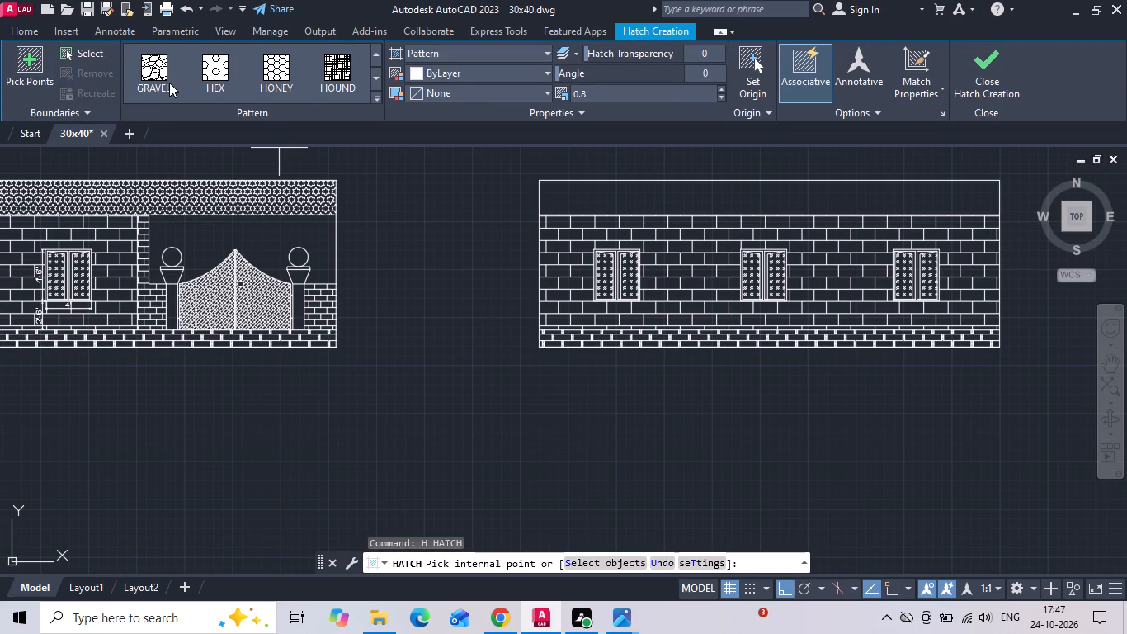
scroll(187, 76, "down", 2)
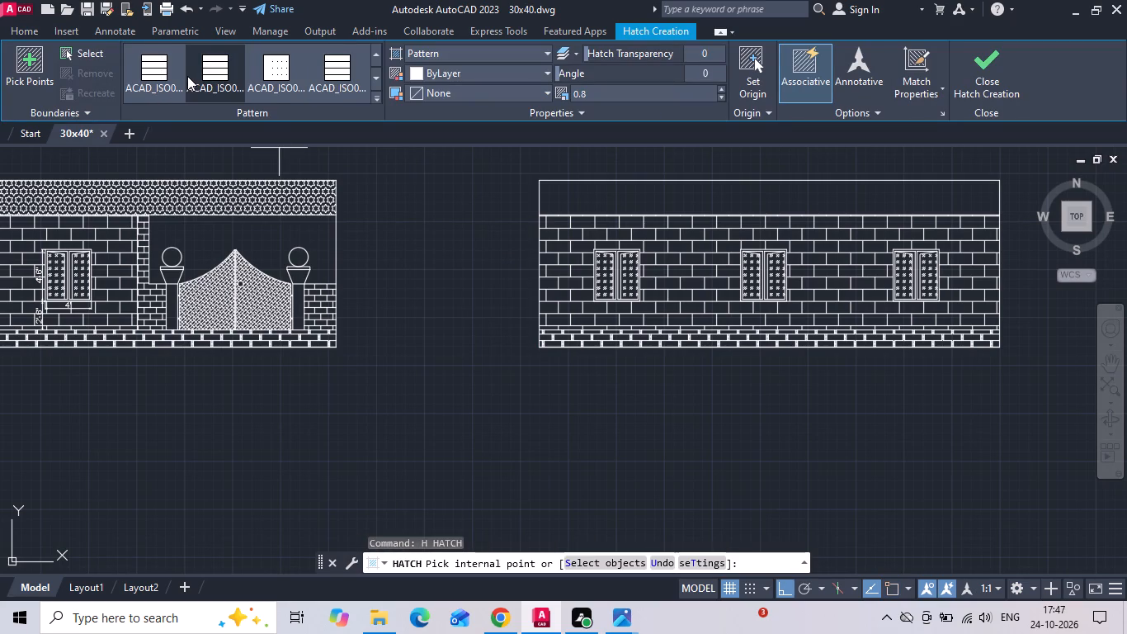
scroll(187, 76, "down", 3)
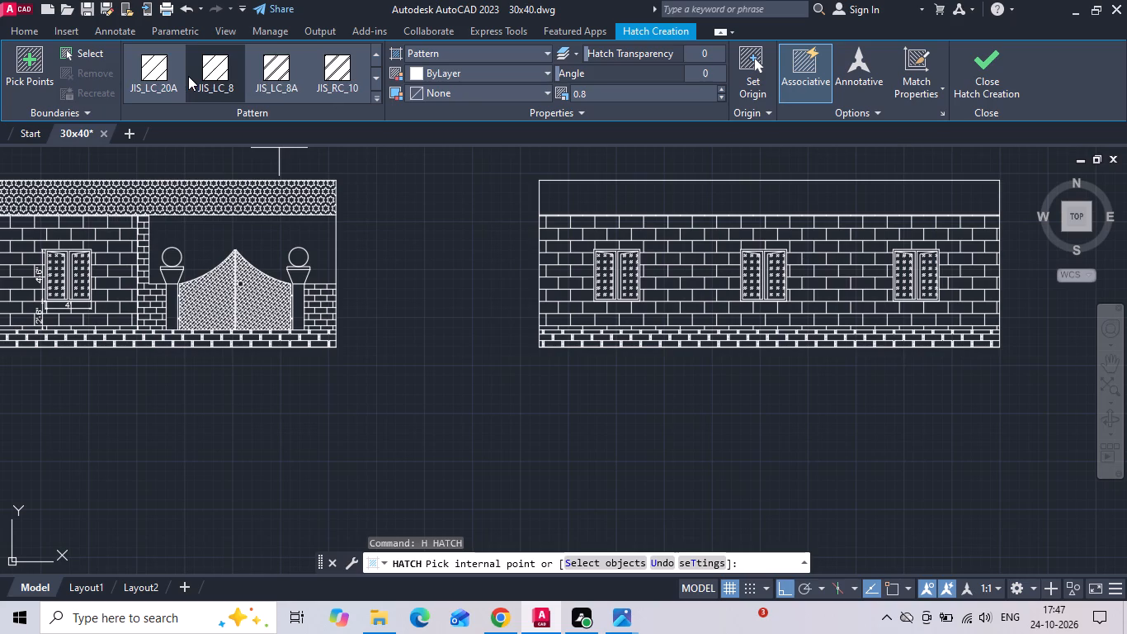
scroll(188, 76, "down", 4)
left_click(259, 78)
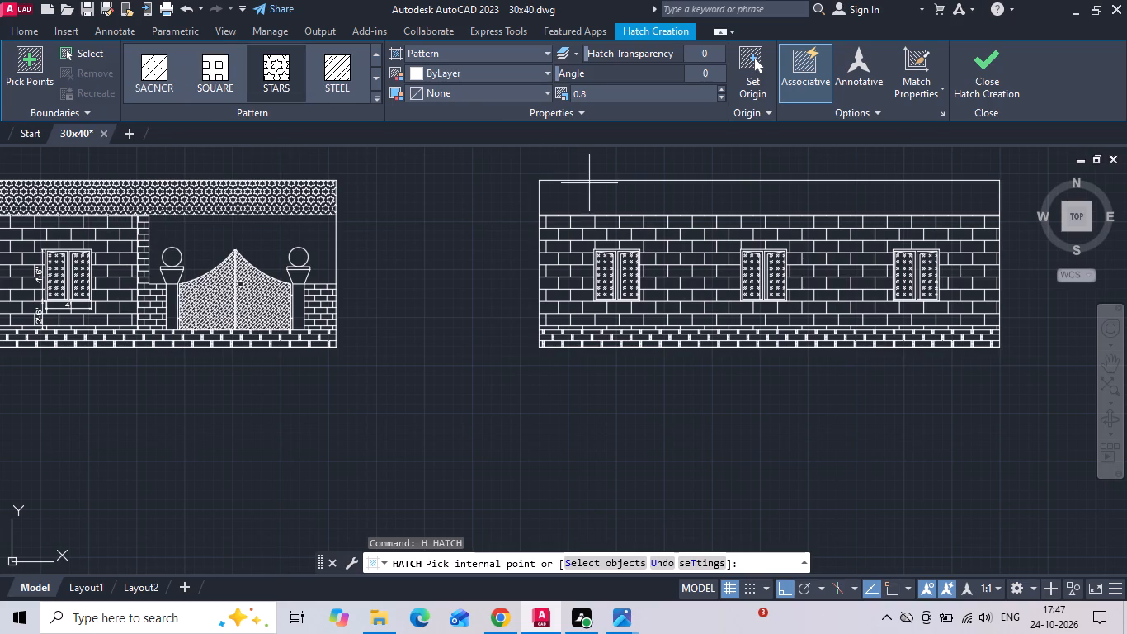
left_click(589, 191)
key("Escape")
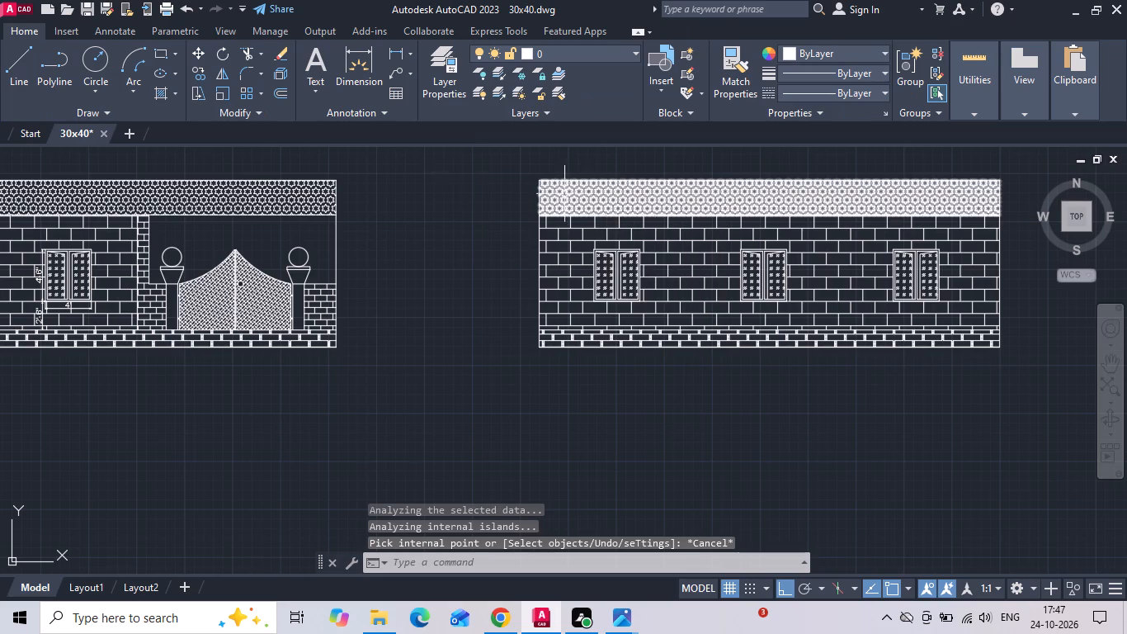
Fill the ball on the front elevation's gate pillar nearest the window with a GR_SPHER gradient, first colour 205,105,40.
middle_click_drag(216, 353, 417, 366)
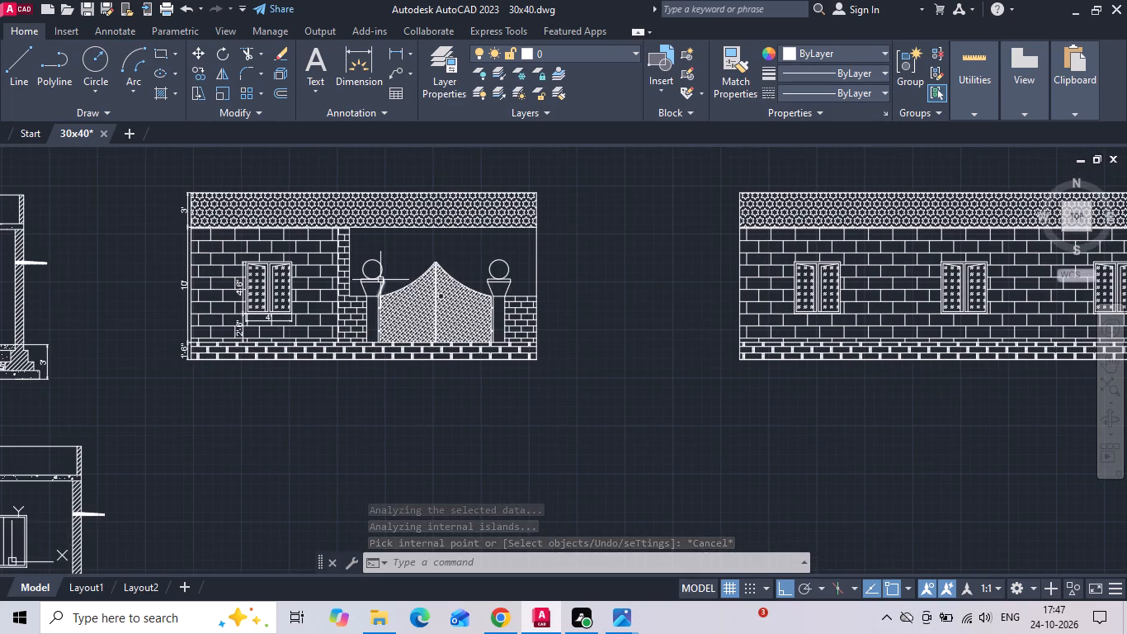
scroll(471, 301, "down", 2)
scroll(436, 281, "up", 1)
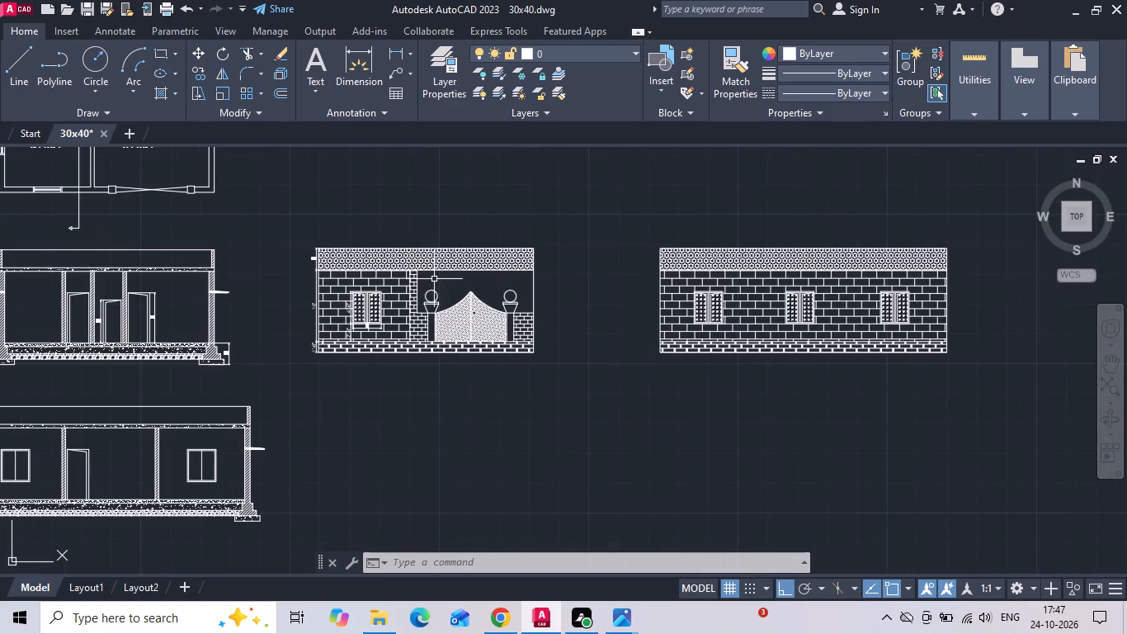
type("H")
key("space")
scroll(431, 311, "up", 4)
middle_click_drag(408, 259, 408, 310)
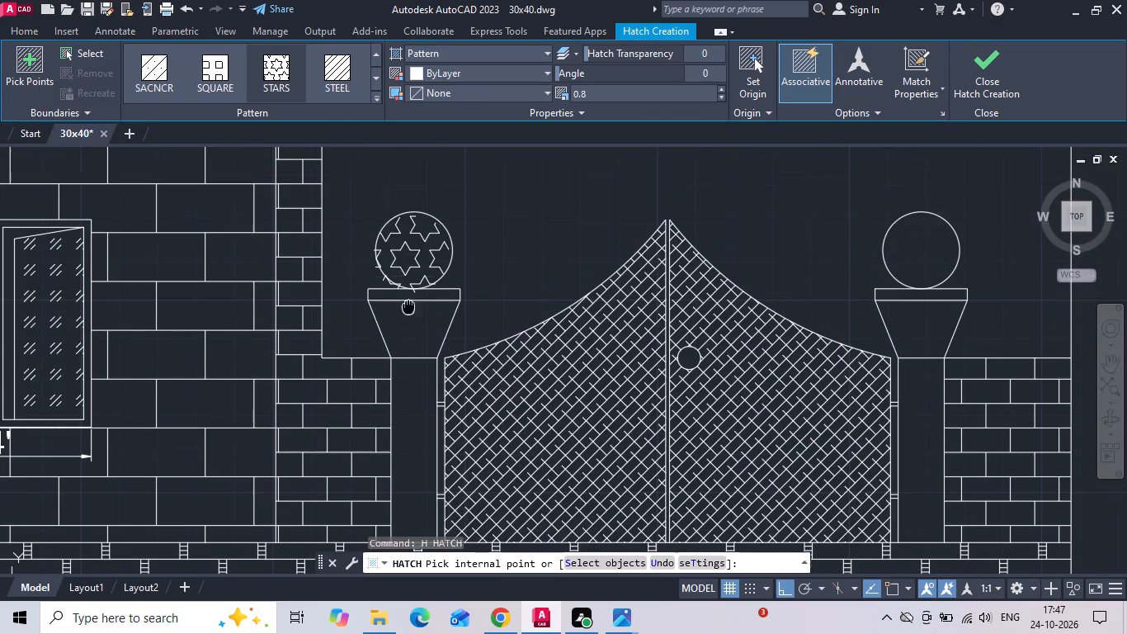
middle_click_drag(408, 310, 408, 310)
scroll(214, 91, "down", 2)
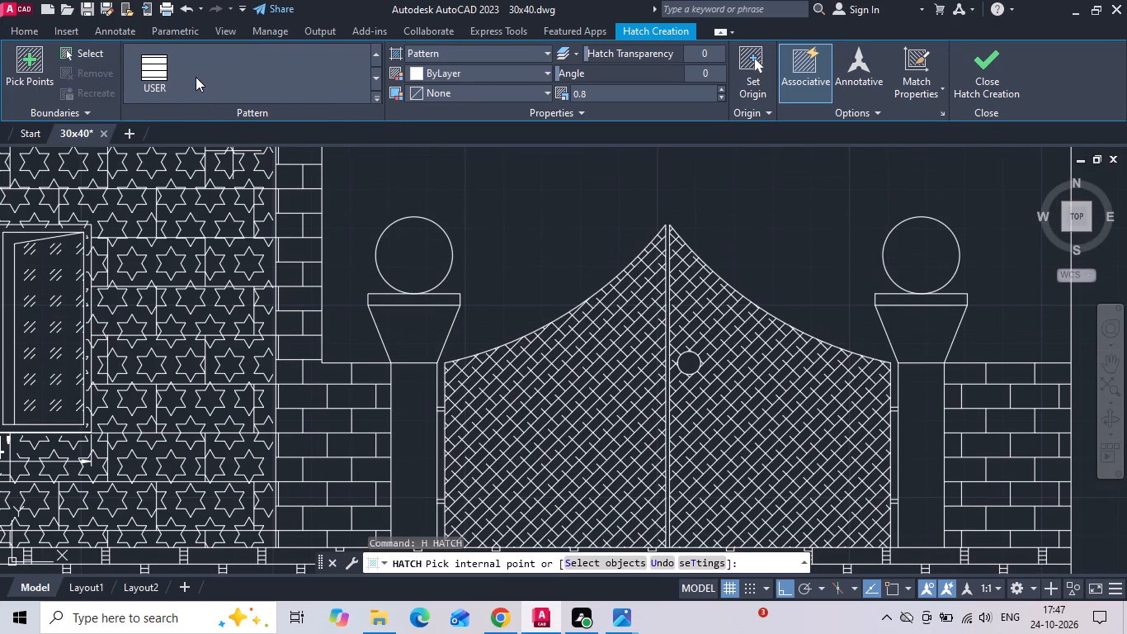
scroll(196, 77, "up", 5)
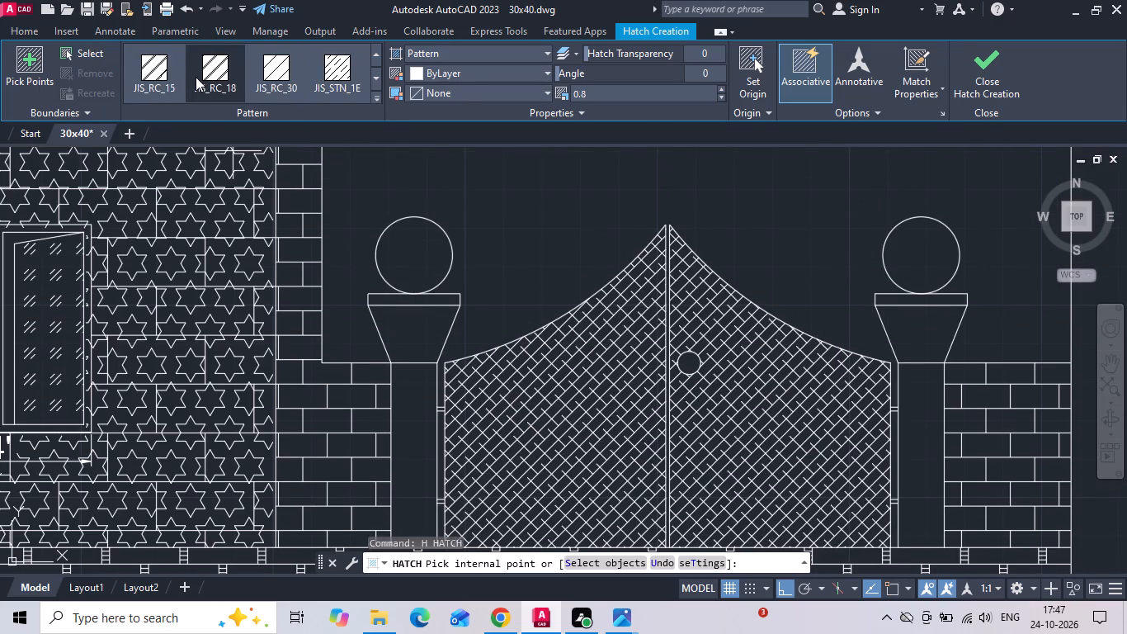
scroll(196, 77, "up", 8)
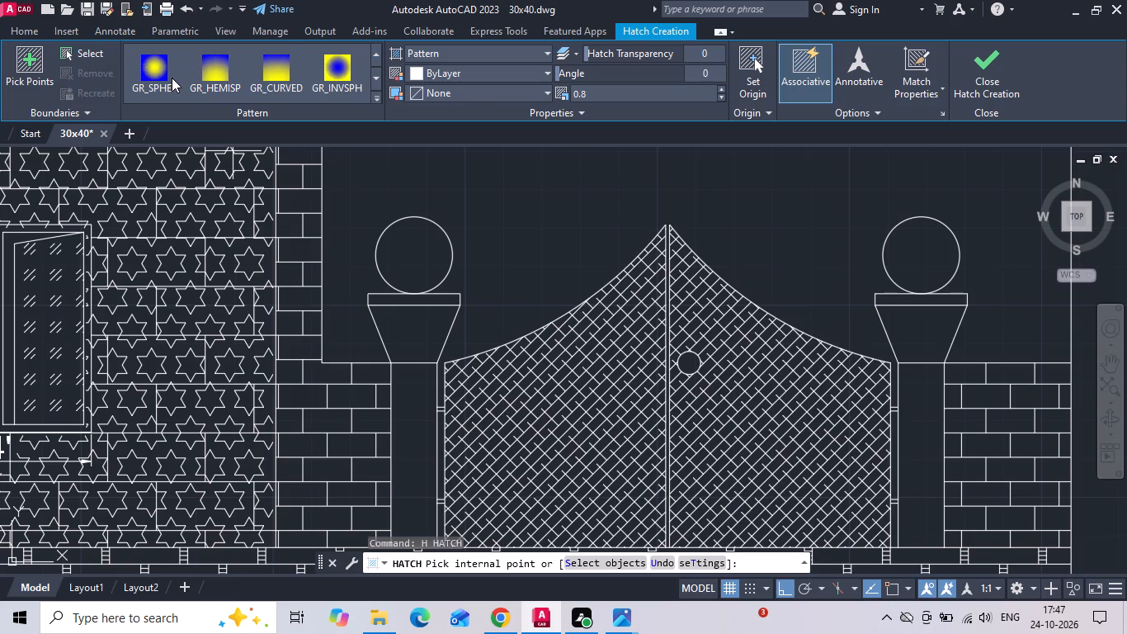
left_click(172, 78)
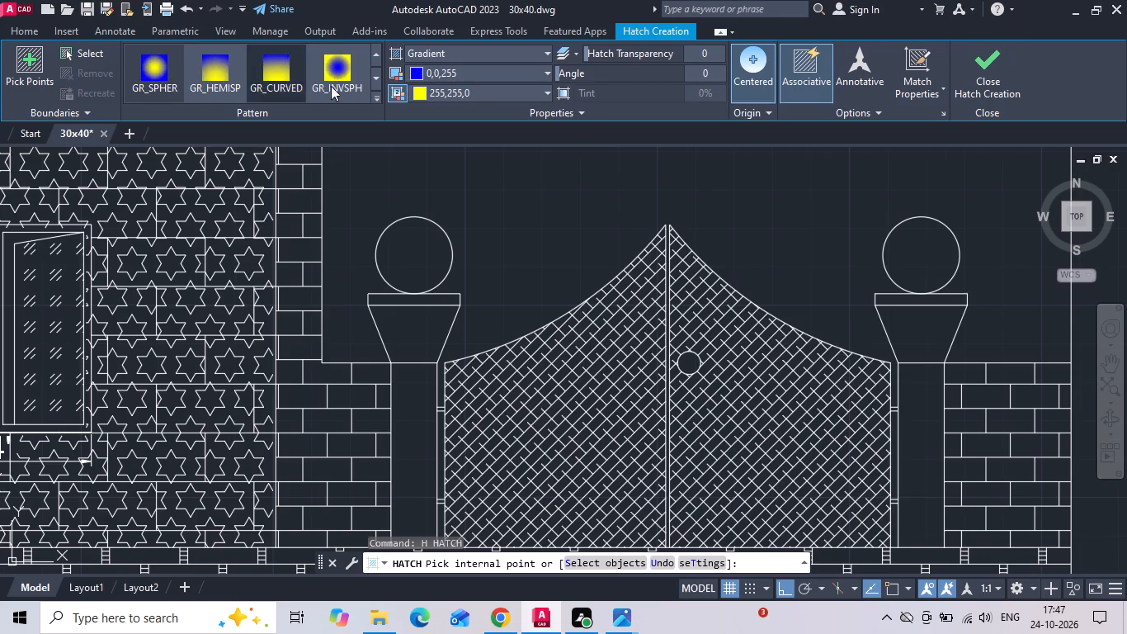
left_click(413, 75)
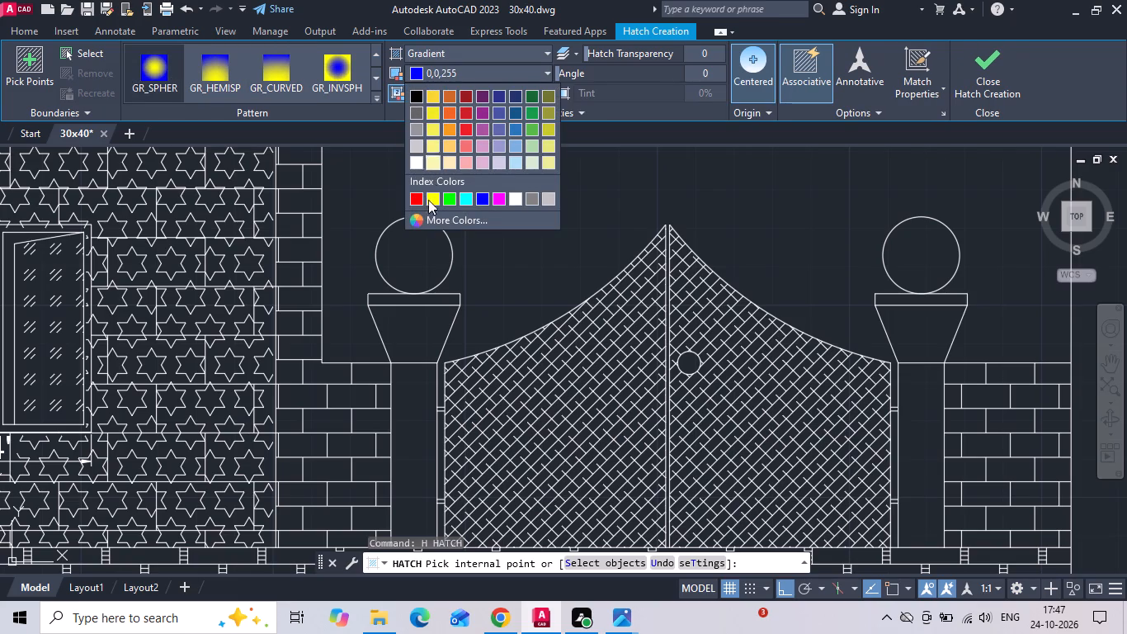
left_click(448, 99)
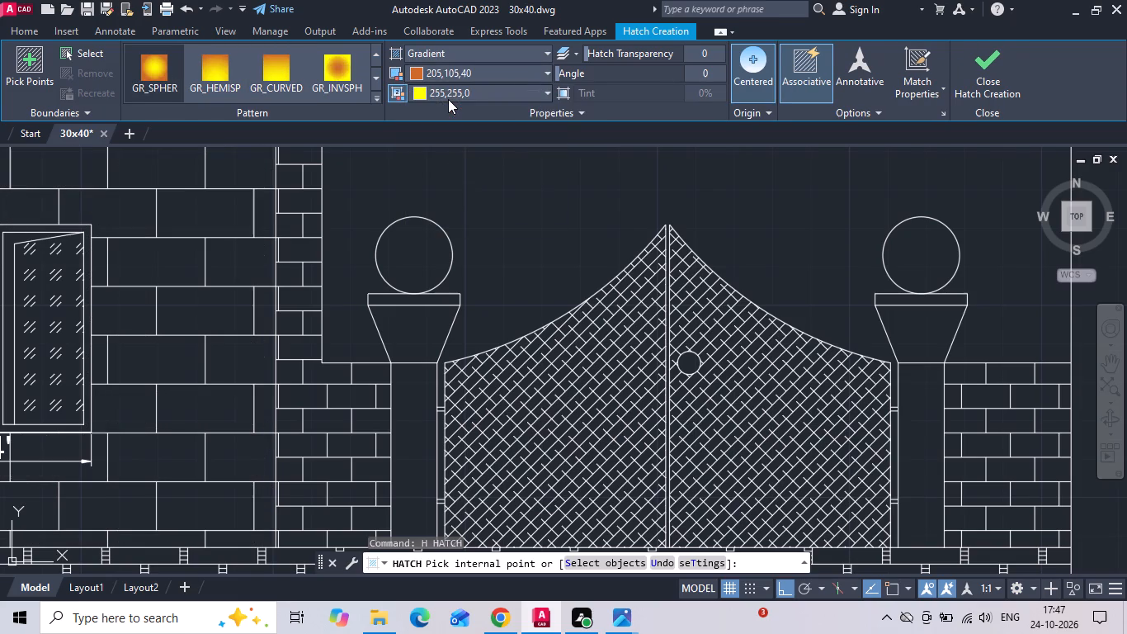
left_click(425, 237)
key("space")
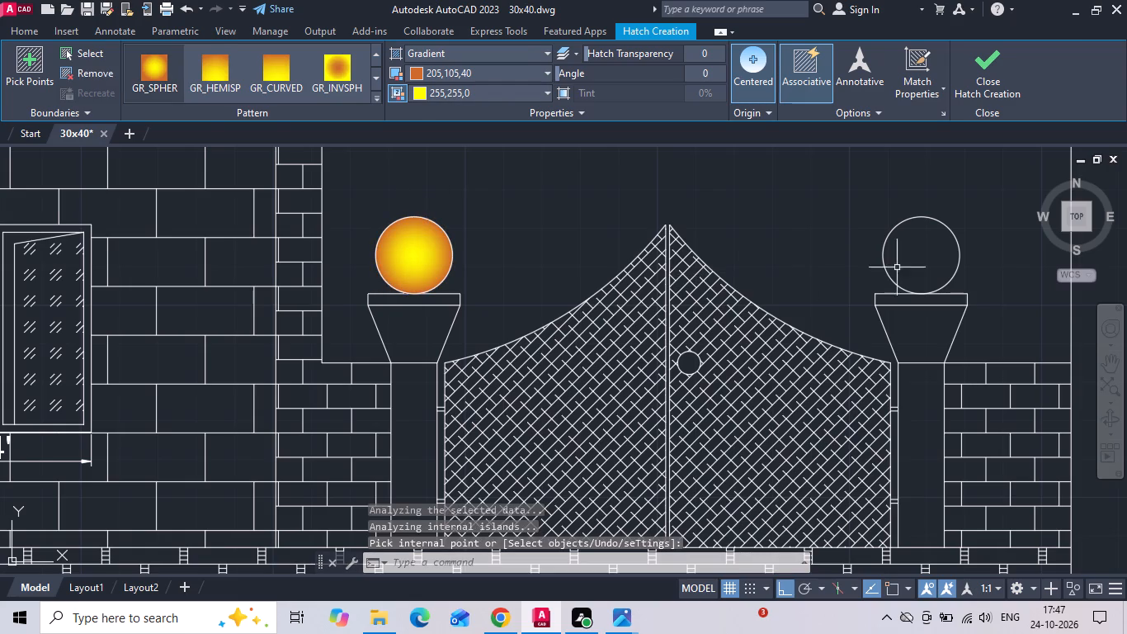
Fill the ball on the other gate pillar with the same orange-yellow GR_SPHER gradient.
left_click(923, 256)
key("space")
key("space")
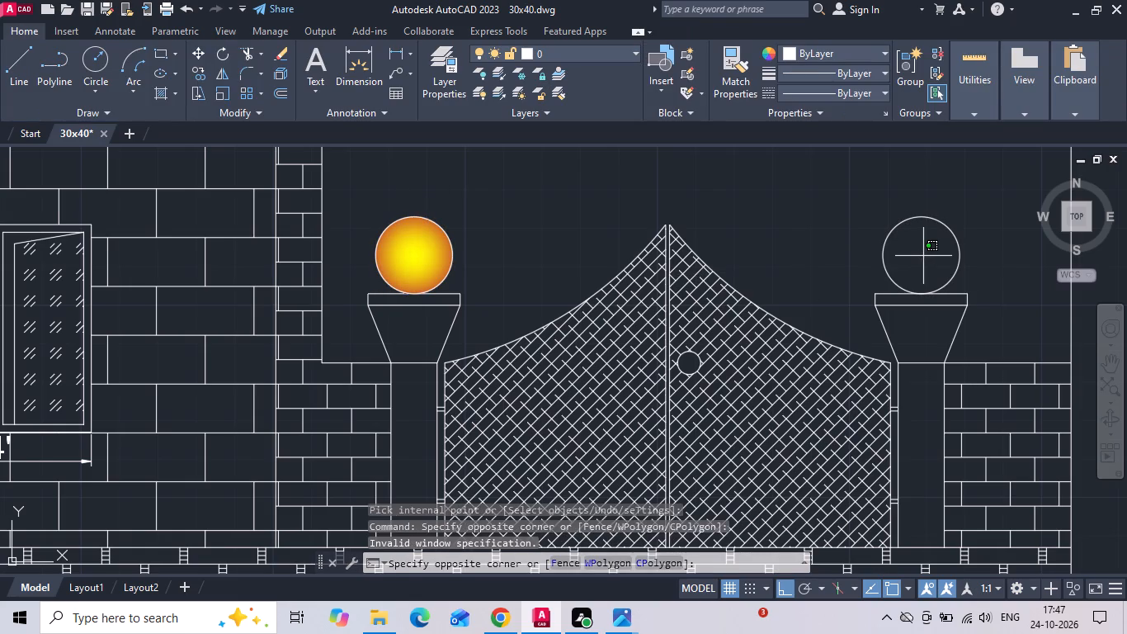
type("H")
key("space")
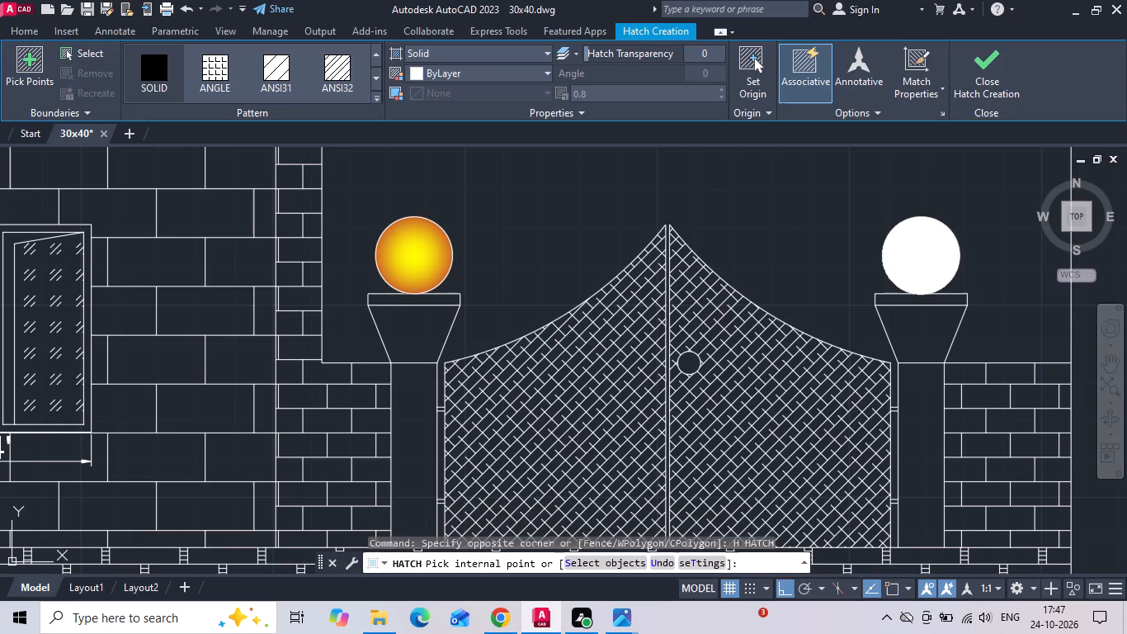
left_click(918, 253)
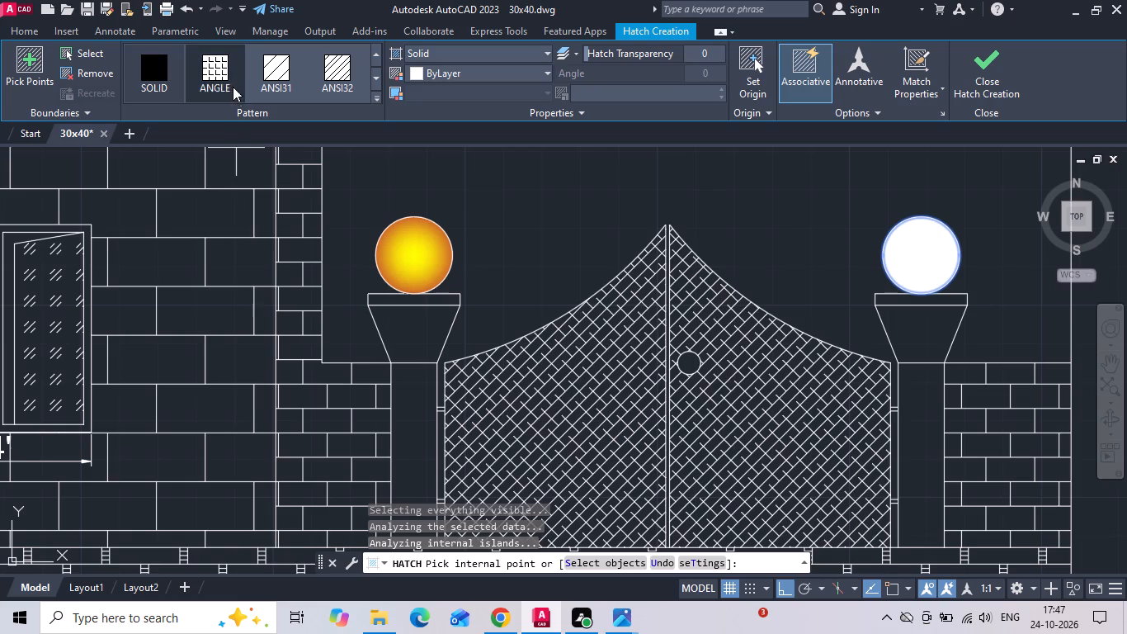
scroll(215, 78, "down", 10)
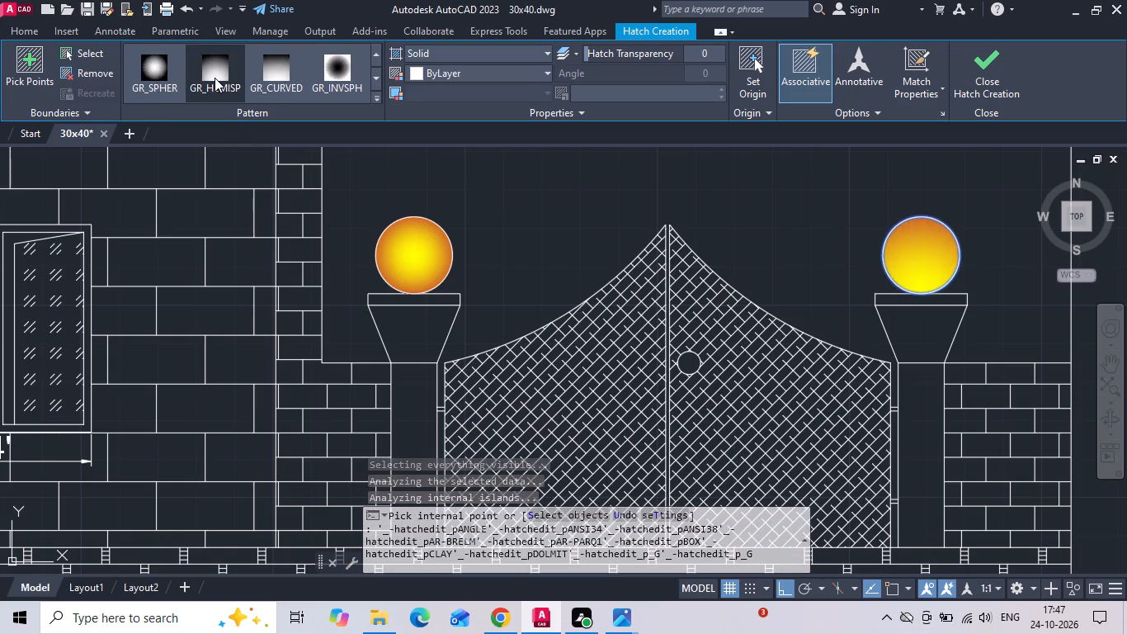
left_click(152, 63)
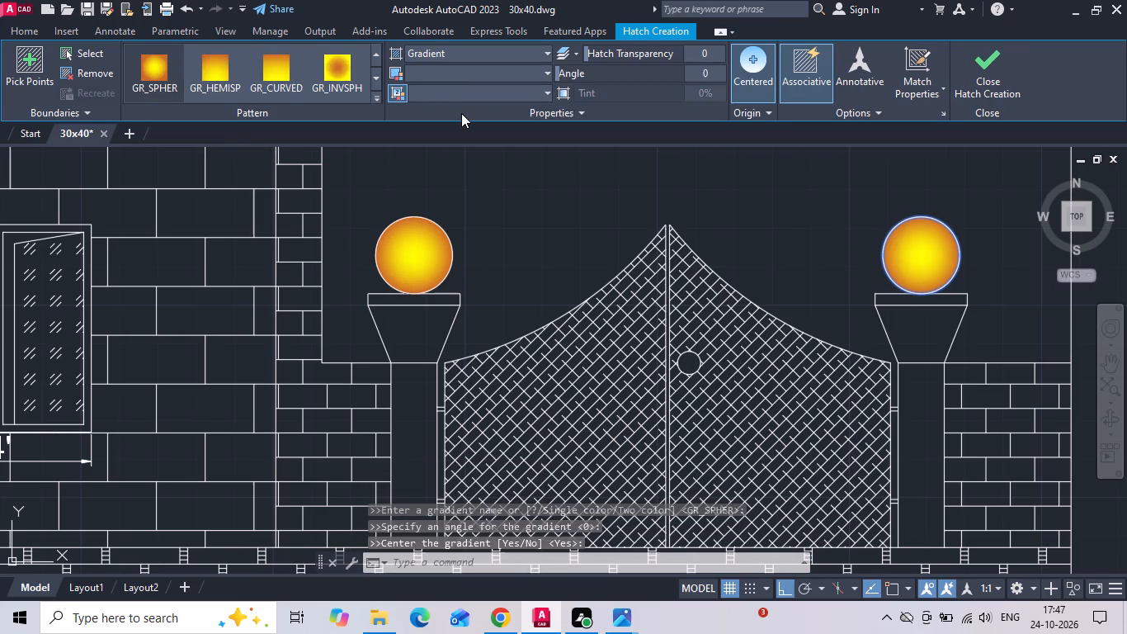
key("Escape")
scroll(595, 267, "down", 2)
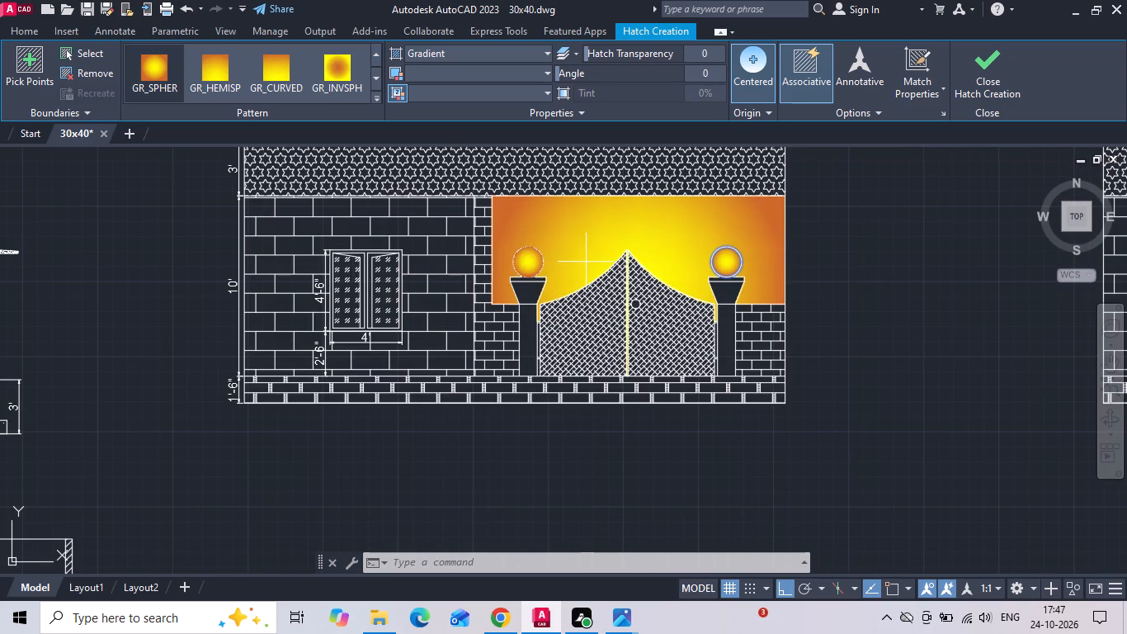
Finish the gradient hatch on the gate pillar ball and save the drawing.
key("ctrl+s")
key("ctrl+s")
key("ctrl+s")
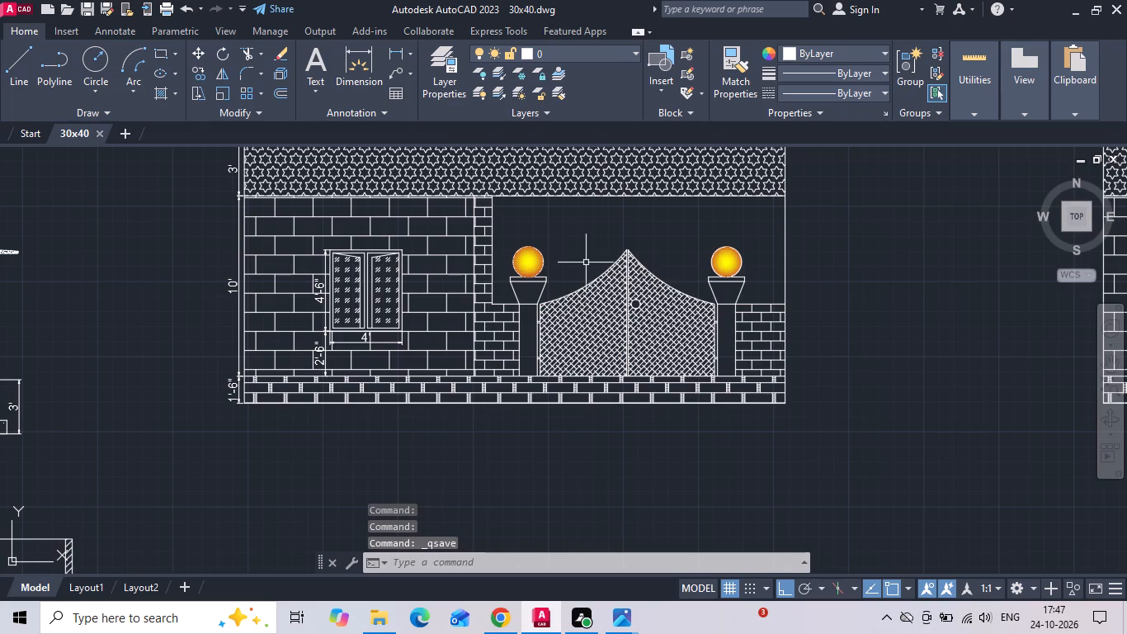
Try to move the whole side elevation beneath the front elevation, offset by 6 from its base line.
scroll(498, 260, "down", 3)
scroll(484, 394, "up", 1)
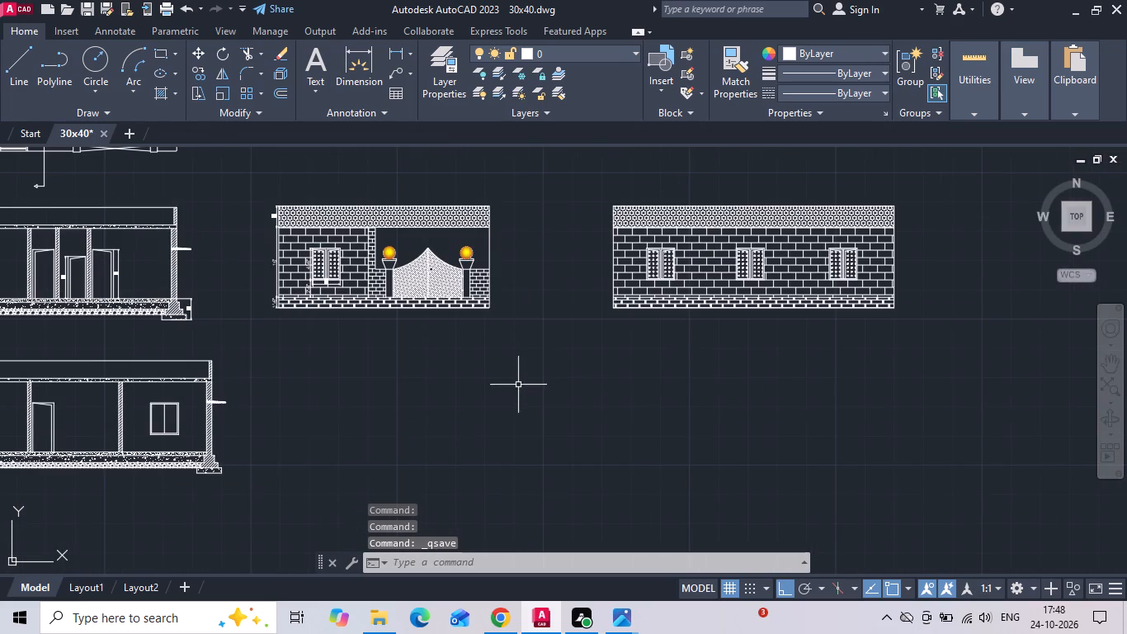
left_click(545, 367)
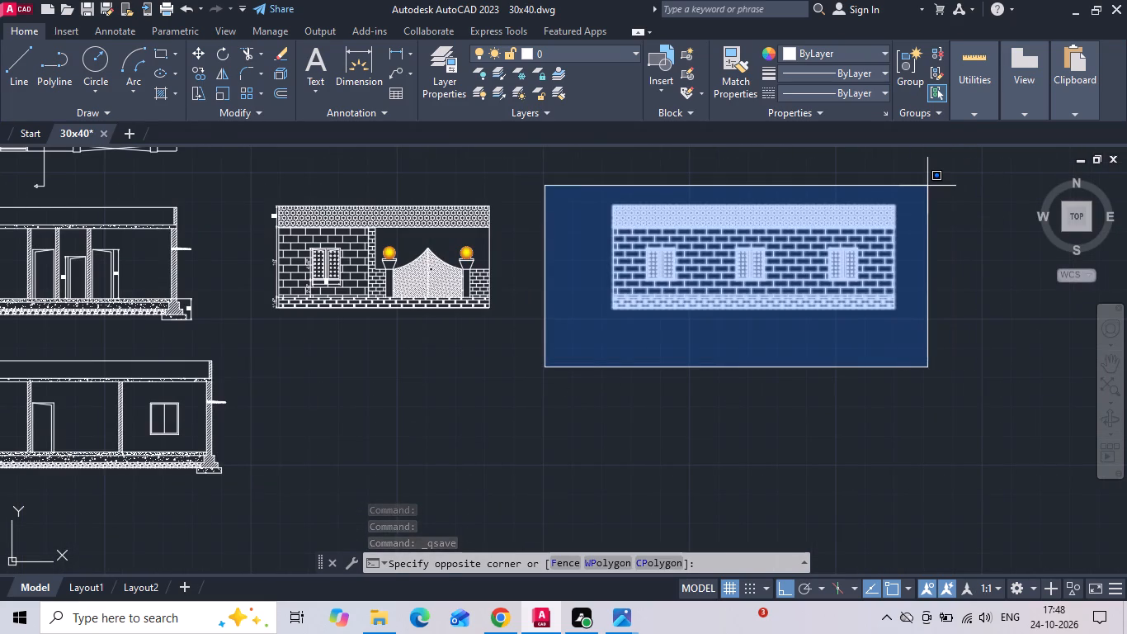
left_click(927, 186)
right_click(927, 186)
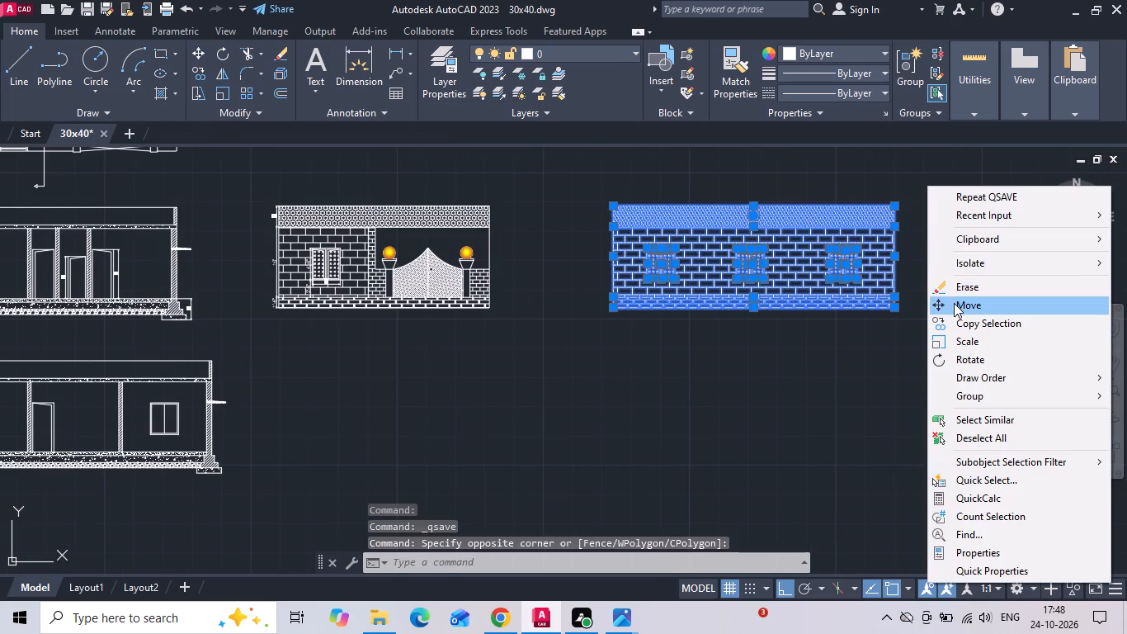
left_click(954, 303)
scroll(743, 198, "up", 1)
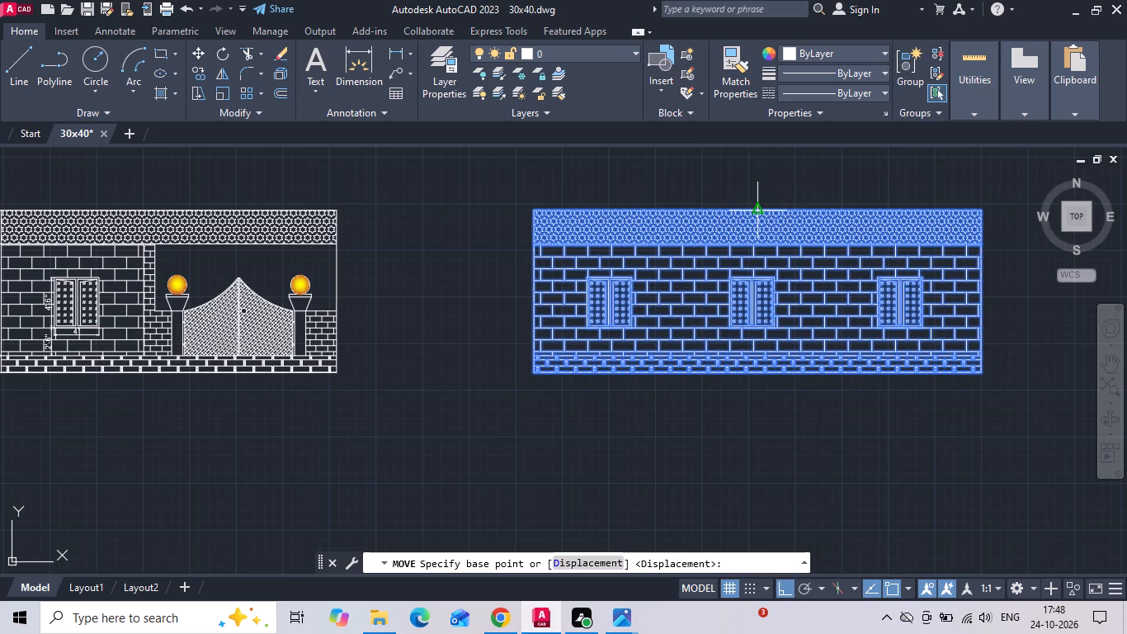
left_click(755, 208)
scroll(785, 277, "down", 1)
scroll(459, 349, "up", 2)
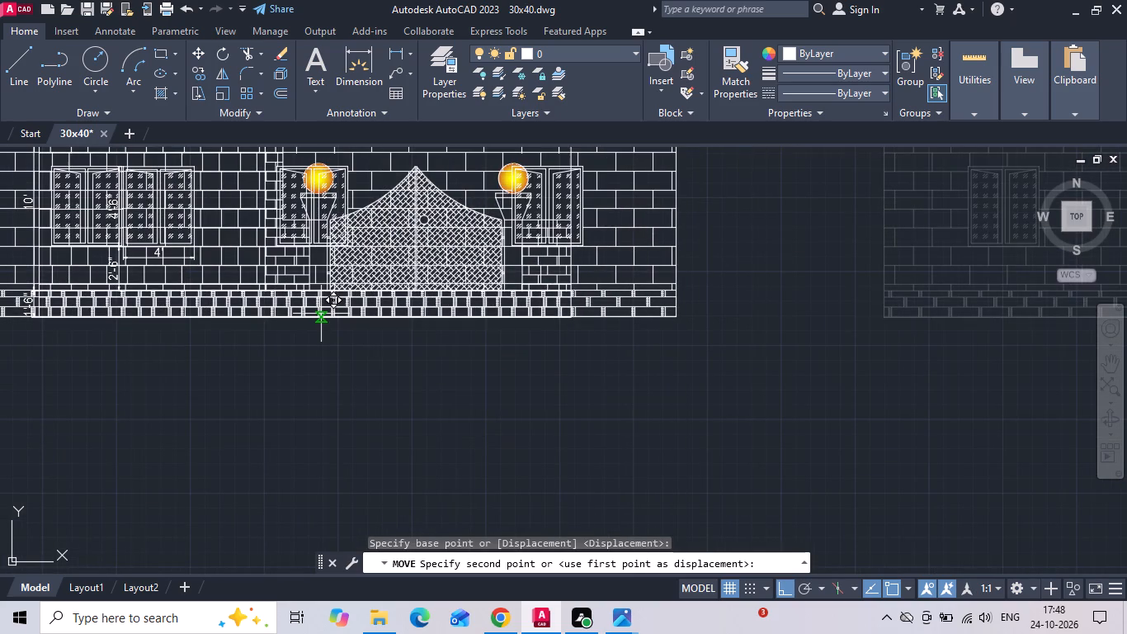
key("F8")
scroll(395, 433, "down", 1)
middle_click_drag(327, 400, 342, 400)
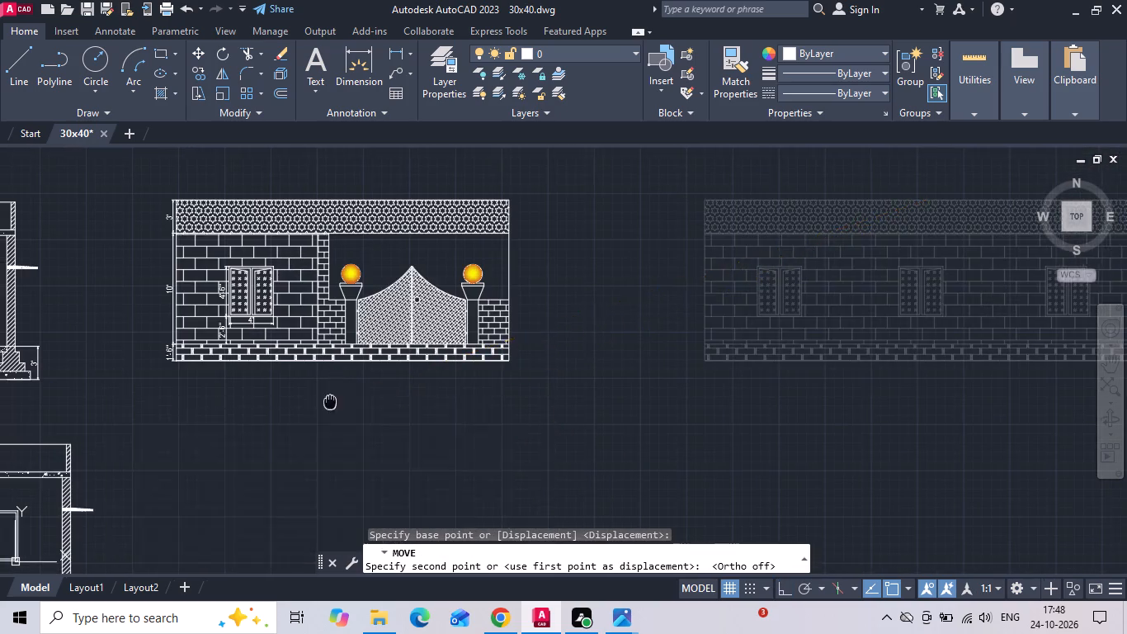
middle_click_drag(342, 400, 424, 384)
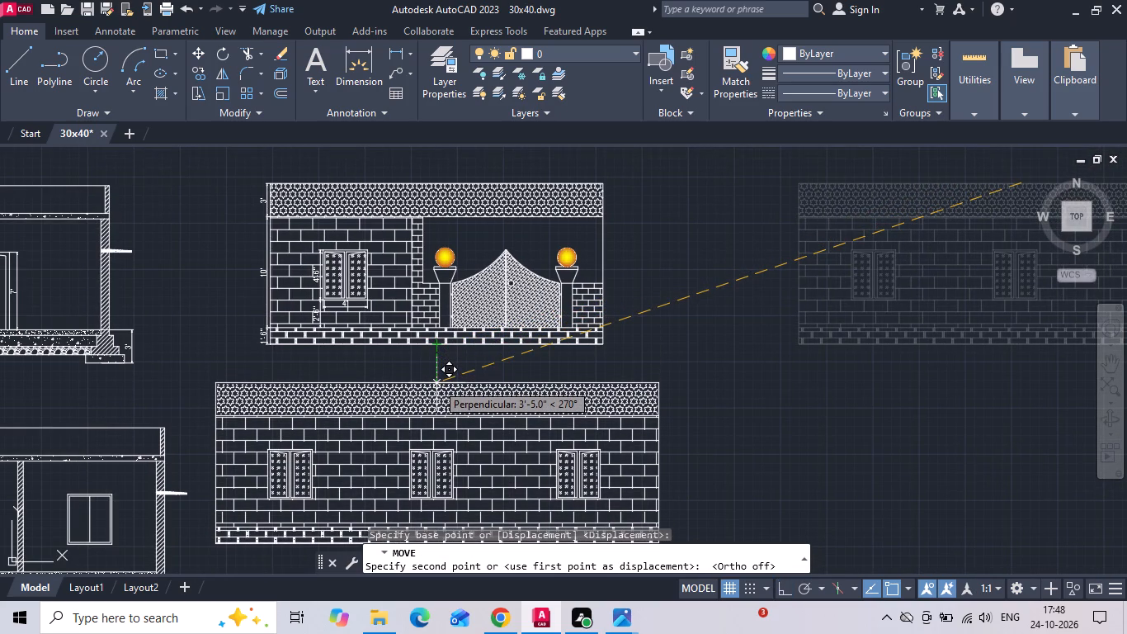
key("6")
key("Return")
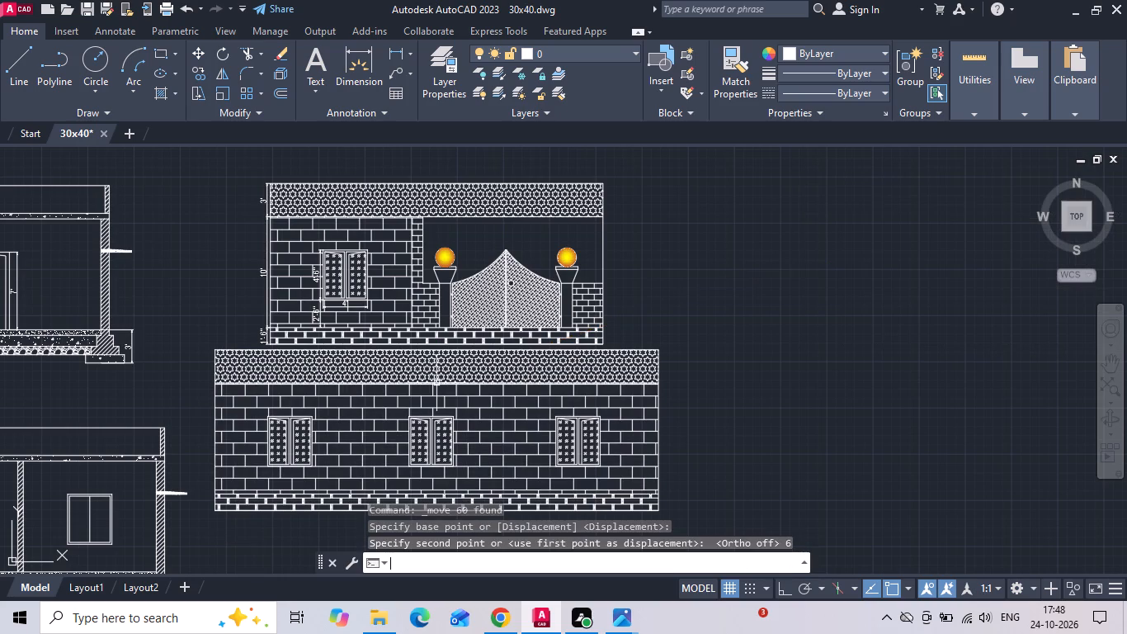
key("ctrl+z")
Move the whole side elevation, by its top edge midpoint, to 6' below the front elevation's base line and save the drawing.
left_click_drag(578, 196, 717, 329)
left_click(927, 378)
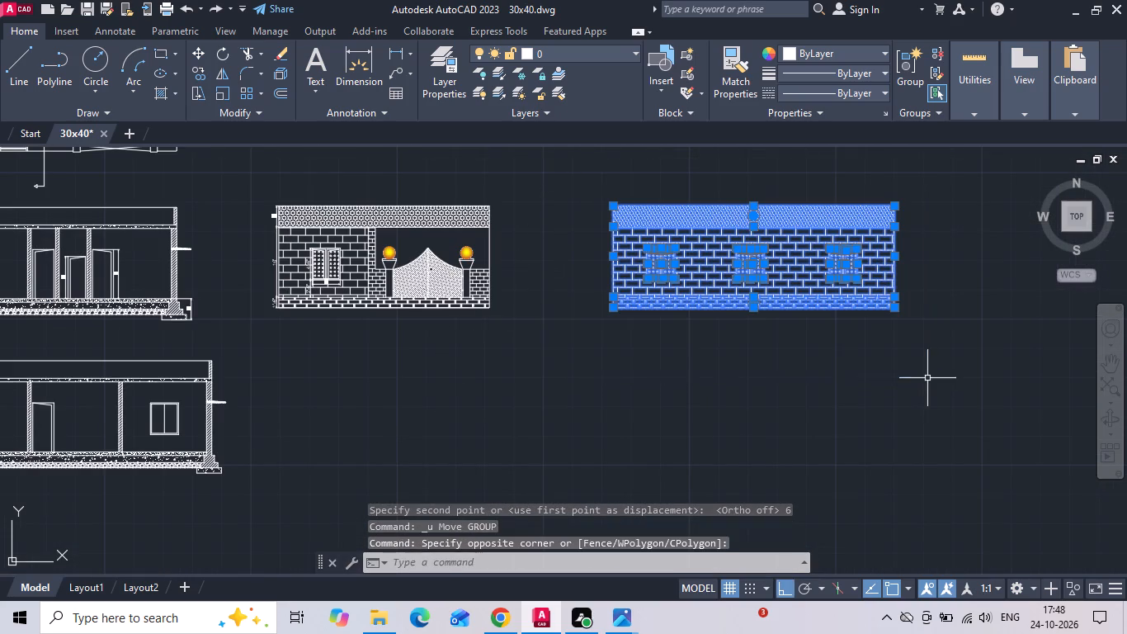
right_click(928, 376)
left_click(936, 329)
scroll(762, 197, "up", 2)
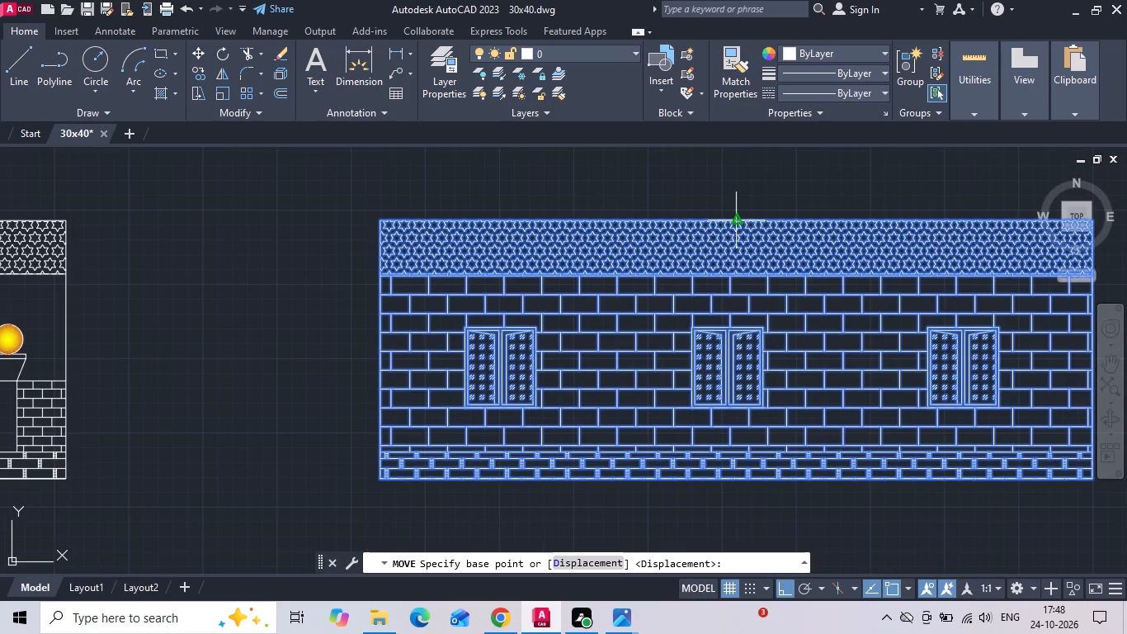
left_click(735, 216)
scroll(743, 221, "down", 3)
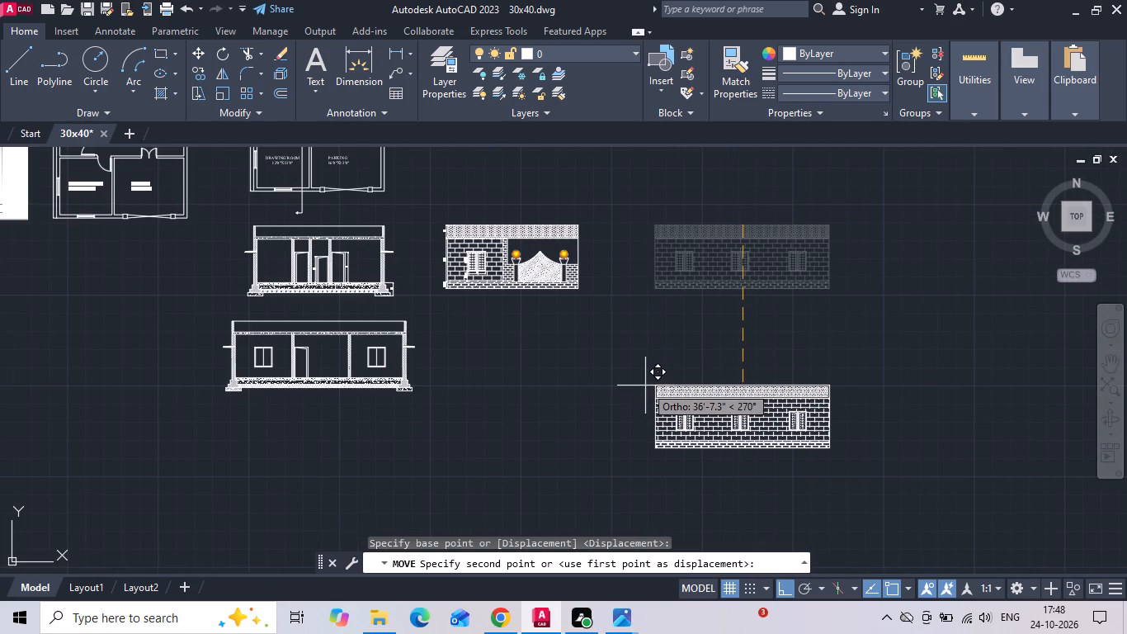
key("F8")
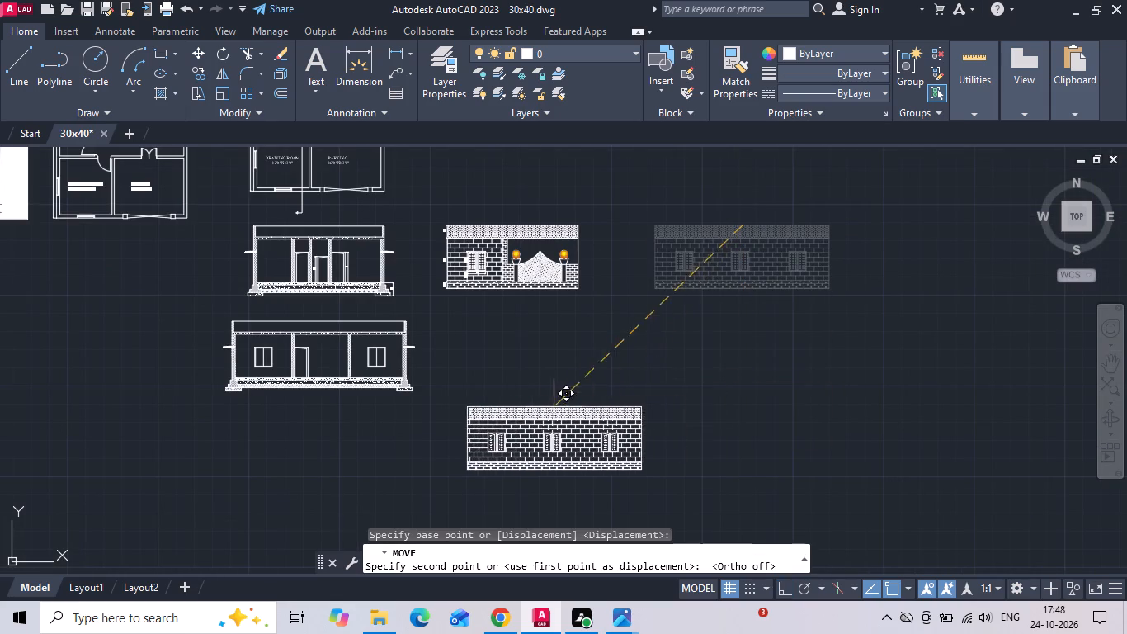
scroll(502, 353, "up", 1)
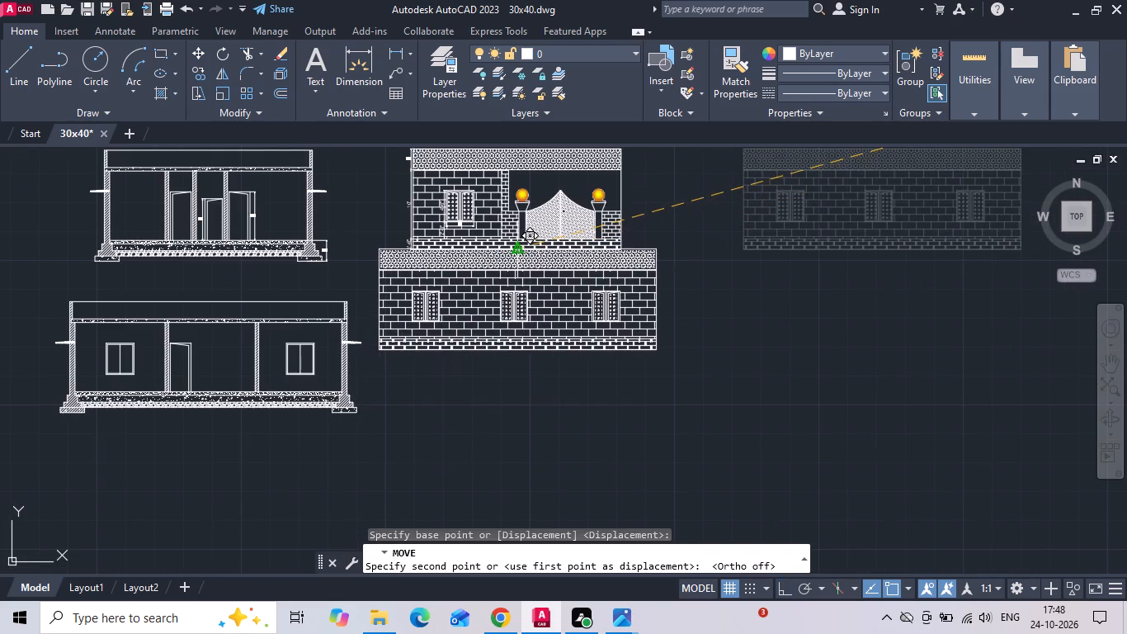
type("6'")
key("Return")
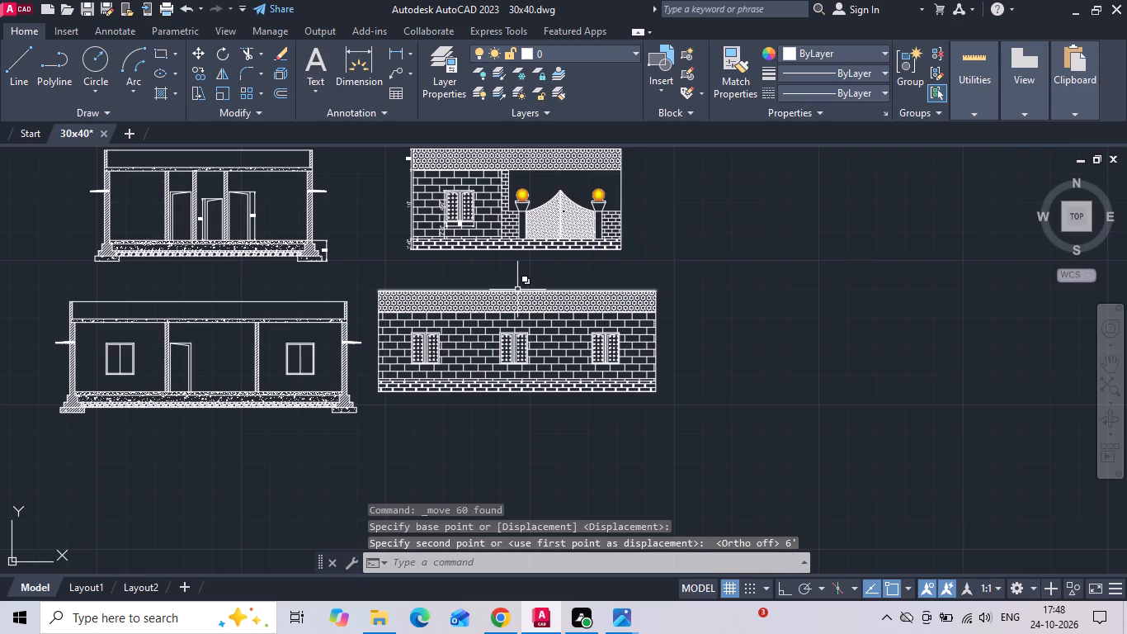
middle_click_drag(493, 294, 606, 282)
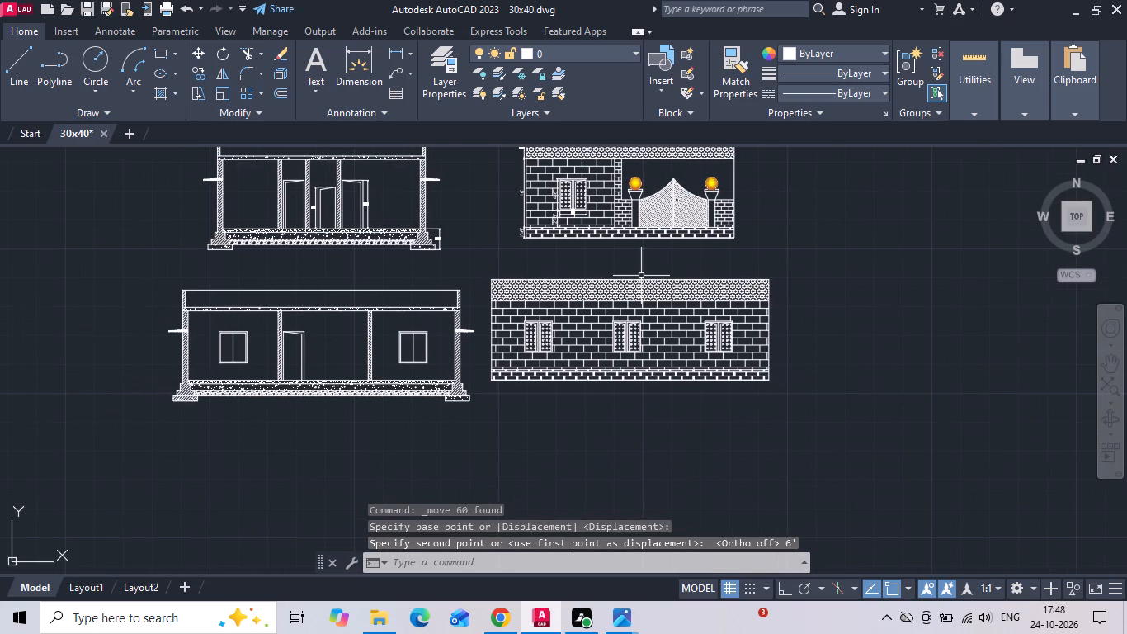
key("ctrl+s")
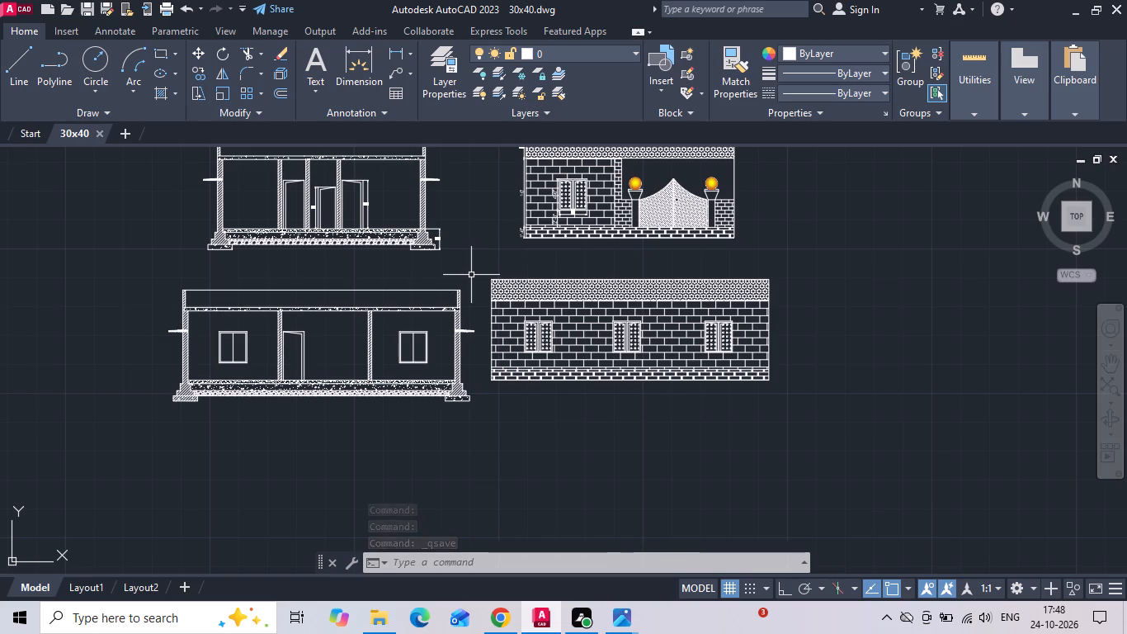
Switch to File Explorer and copy the Section And Elevation image from the 24102026 reference folder.
scroll(384, 305, "down", 1)
middle_click_drag(323, 277, 465, 359)
scroll(465, 362, "down", 1)
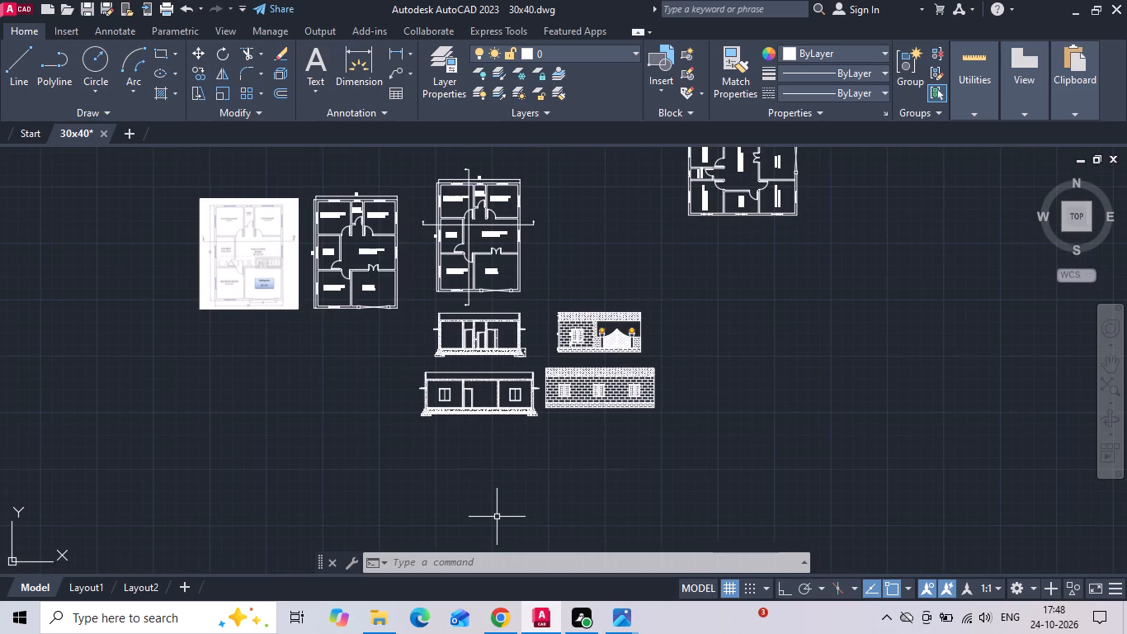
scroll(436, 395, "up", 3)
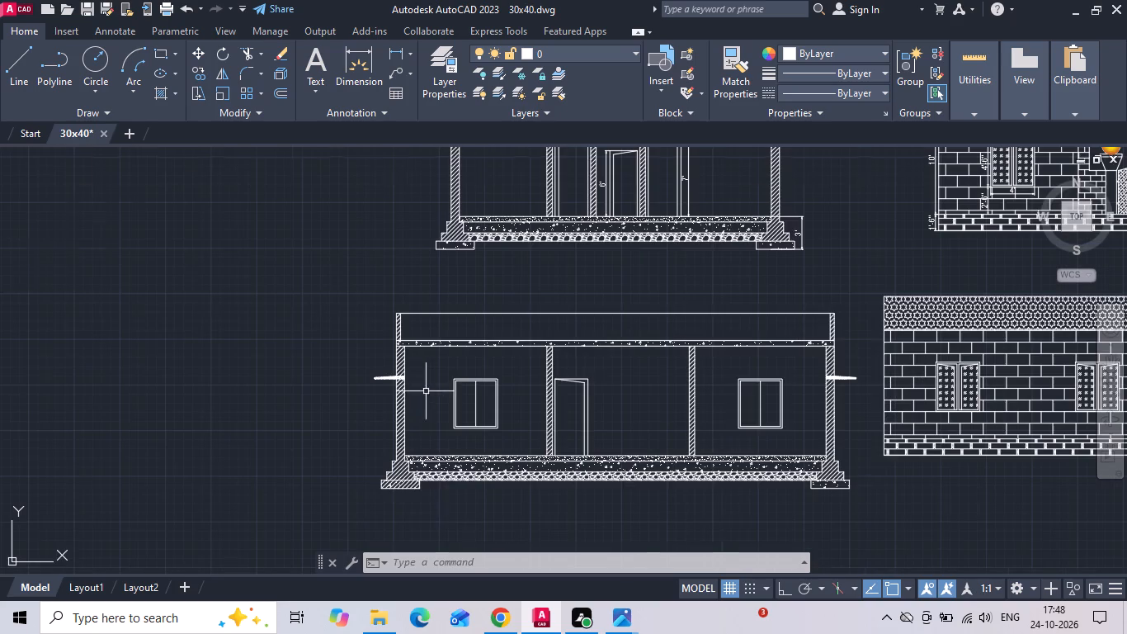
left_click(382, 628)
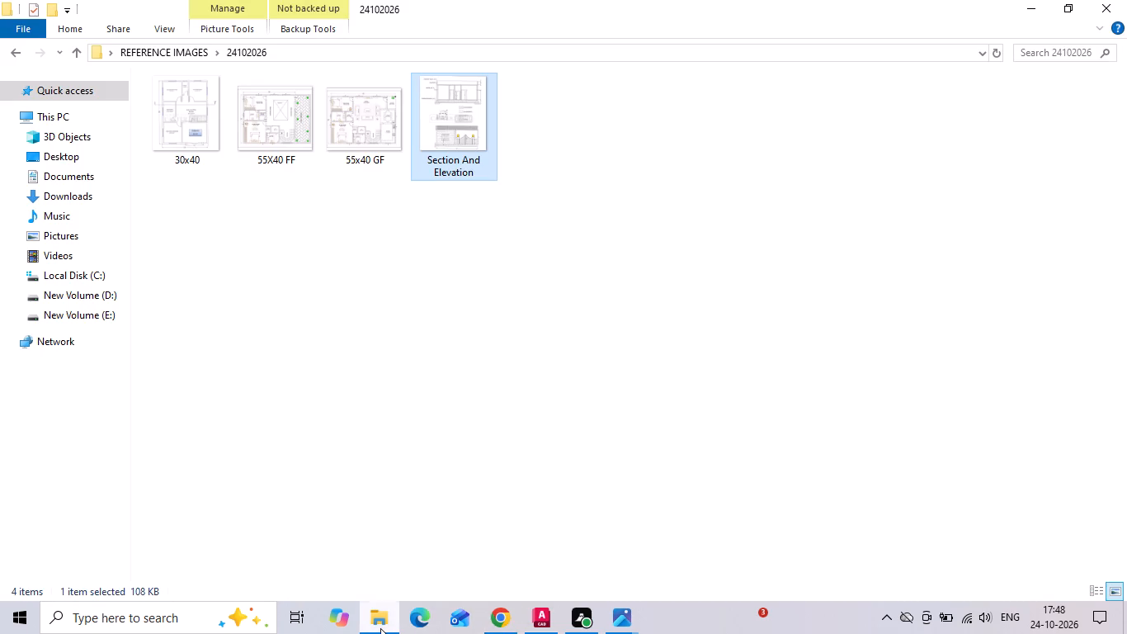
right_click(460, 117)
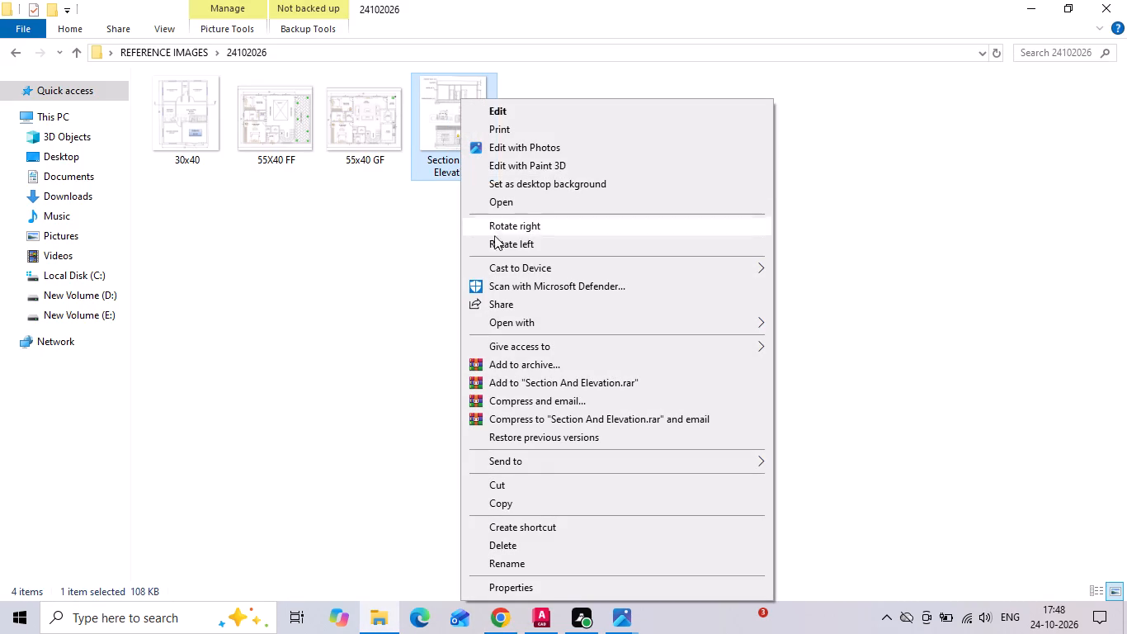
left_click(531, 500)
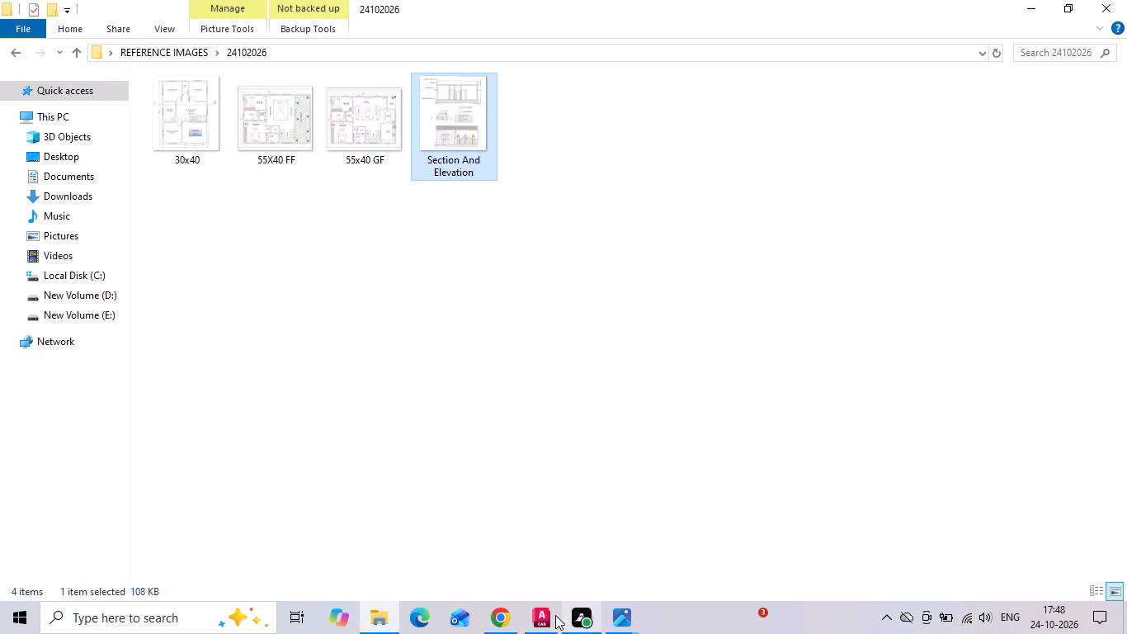
Back in AutoCAD, paste the copied reference image beside the section drawings with a freehand scale and rotation angle 0.
left_click(538, 621)
right_click(281, 272)
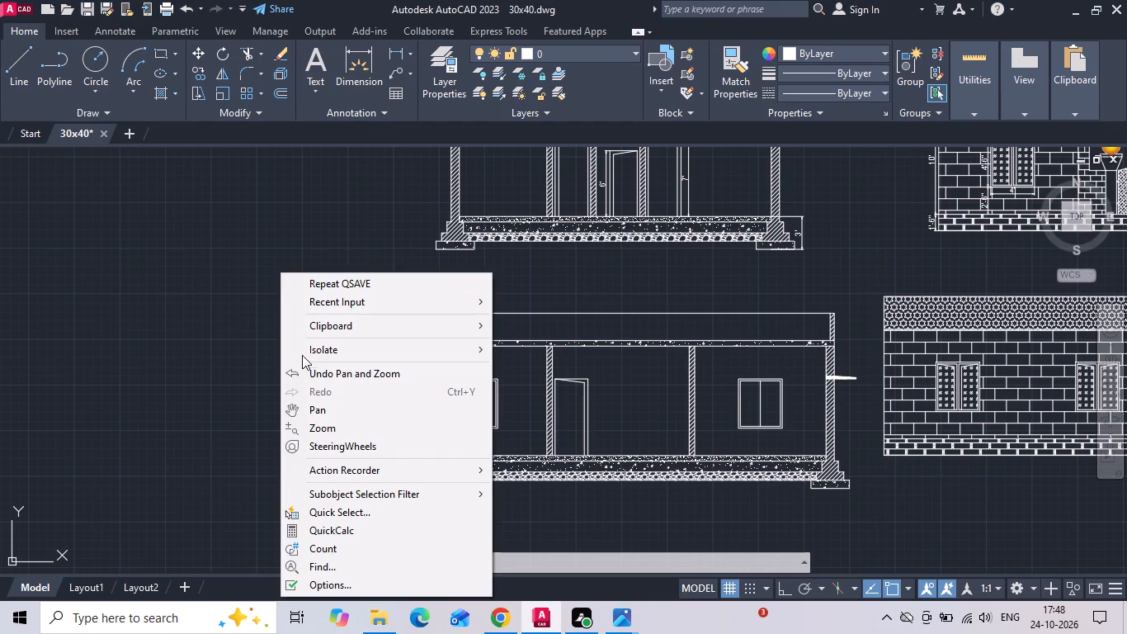
left_click(188, 285)
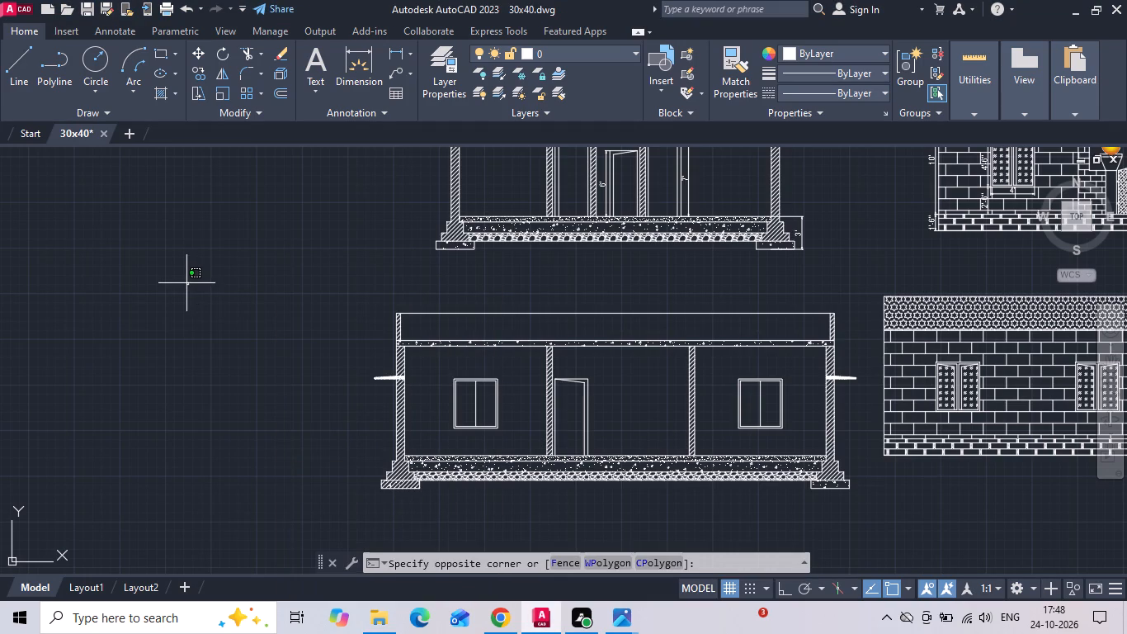
key("ctrl+f")
key("ctrl+v")
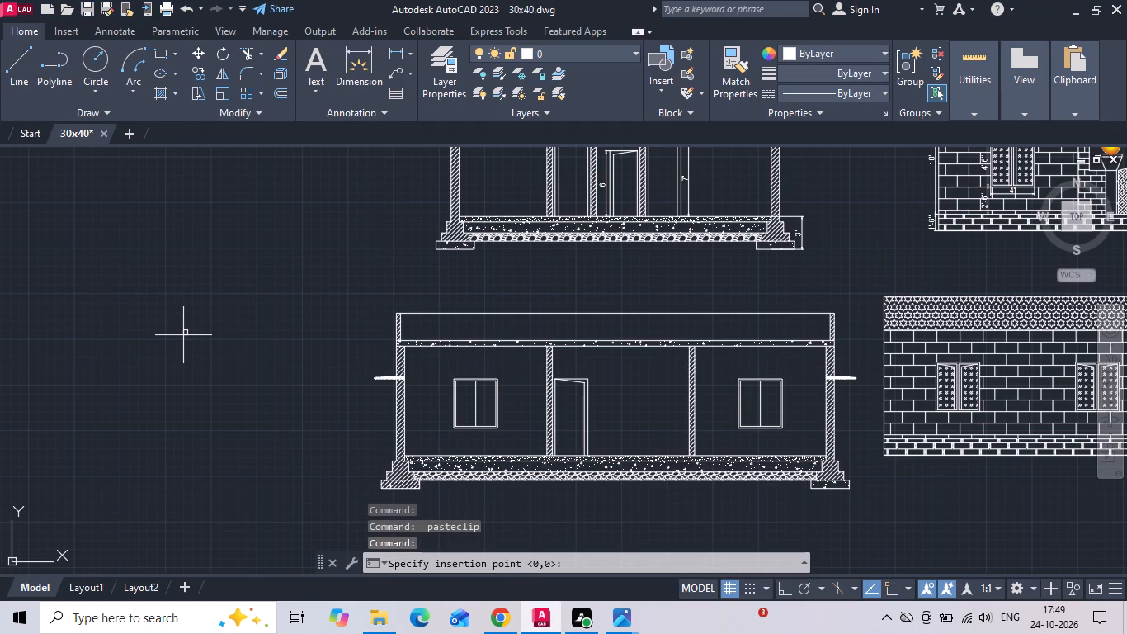
key("ctrl+v")
left_click_drag(154, 430, 165, 421)
scroll(134, 379, "down", 1)
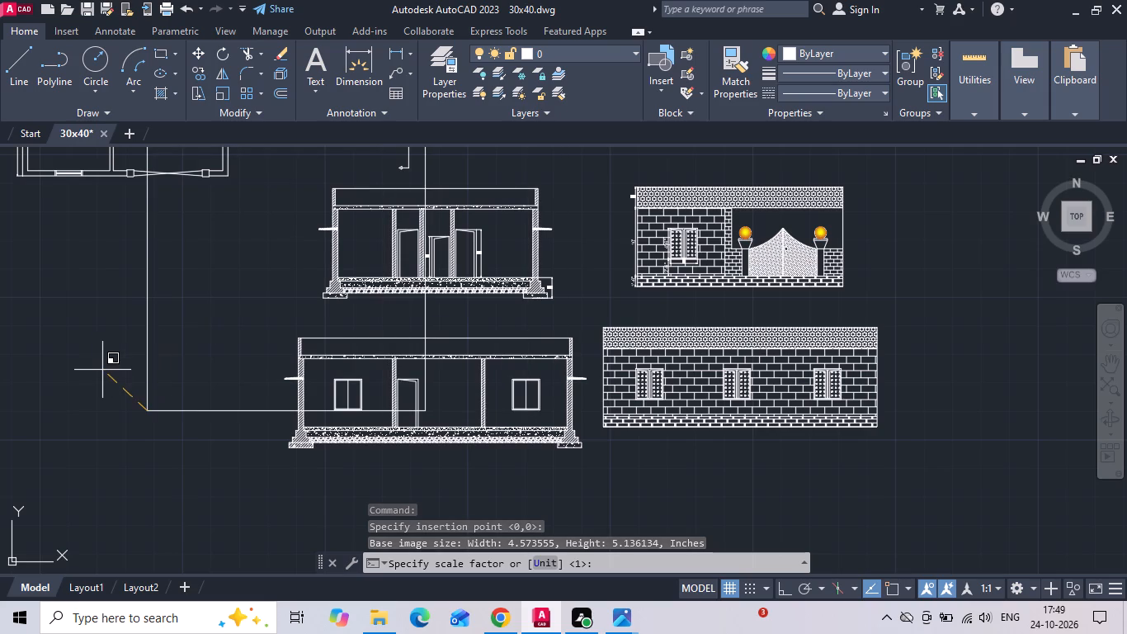
left_click(144, 347)
scroll(209, 355, "down", 1)
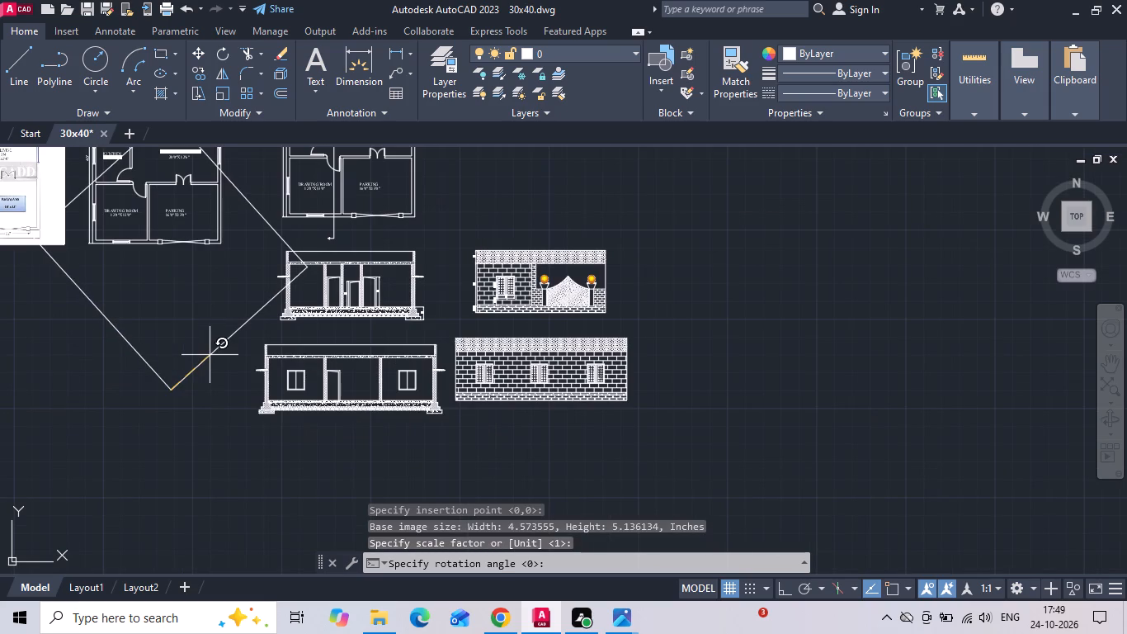
key("0")
key("Return")
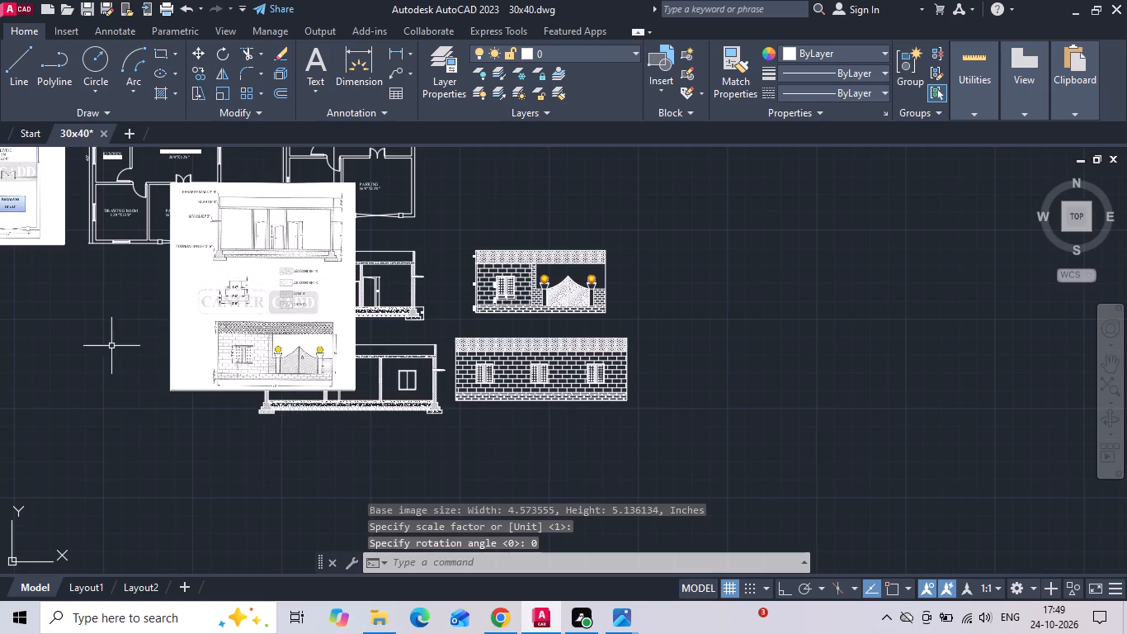
Move the pasted reference image off the section drawings into the empty area beneath the floor plan.
left_click(190, 403)
left_click(157, 354)
right_click(156, 353)
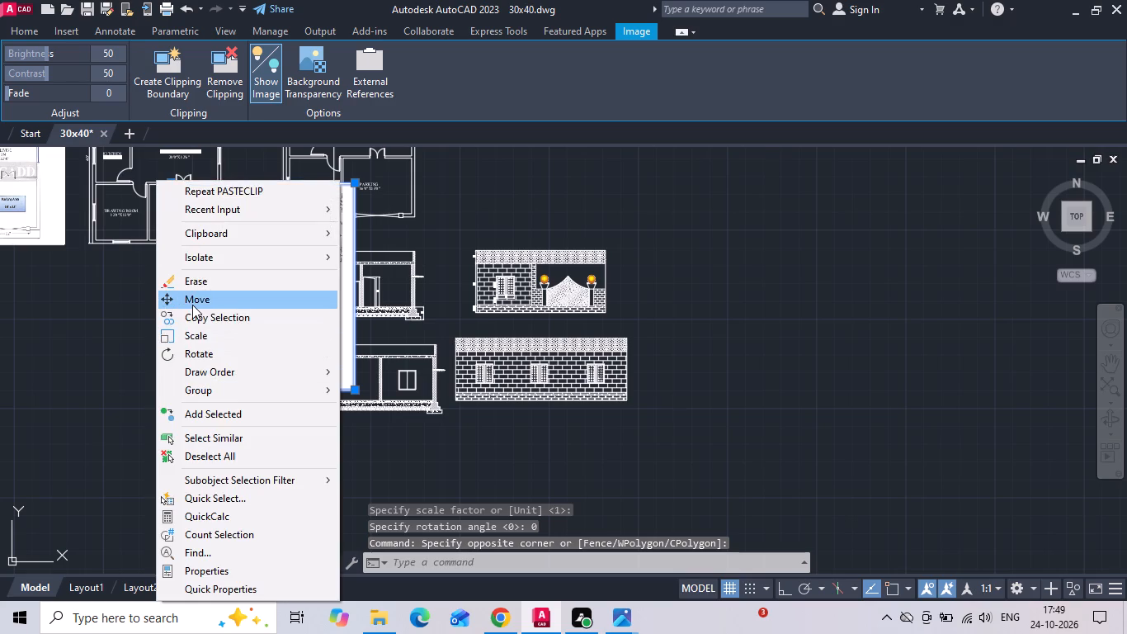
left_click(192, 305)
left_click_drag(250, 303, 237, 315)
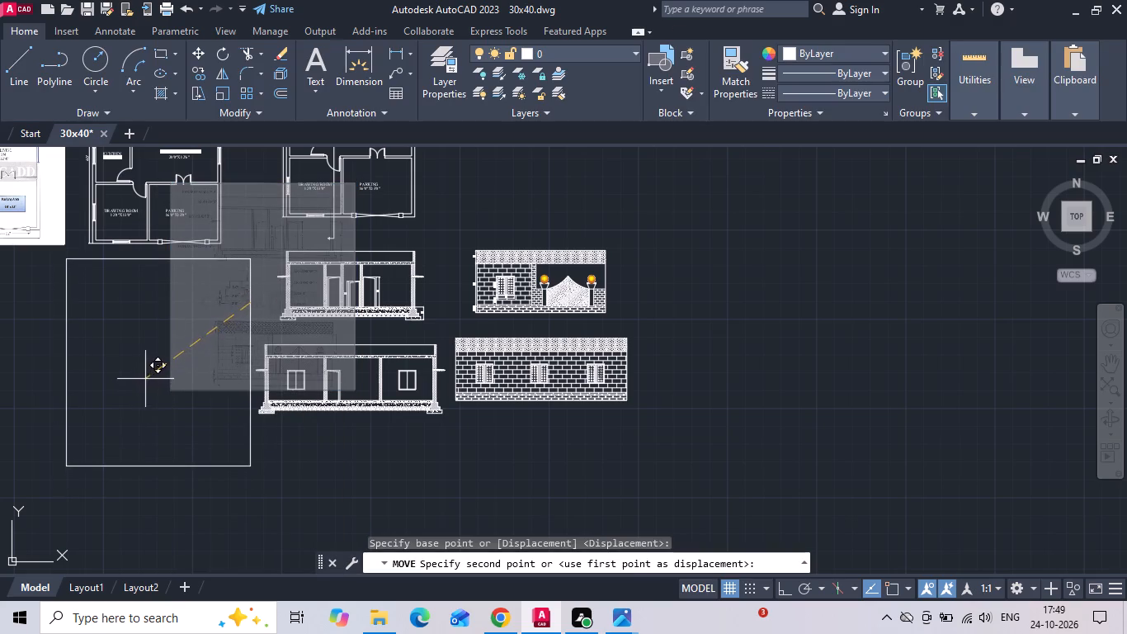
left_click(146, 379)
middle_click_drag(134, 387, 298, 375)
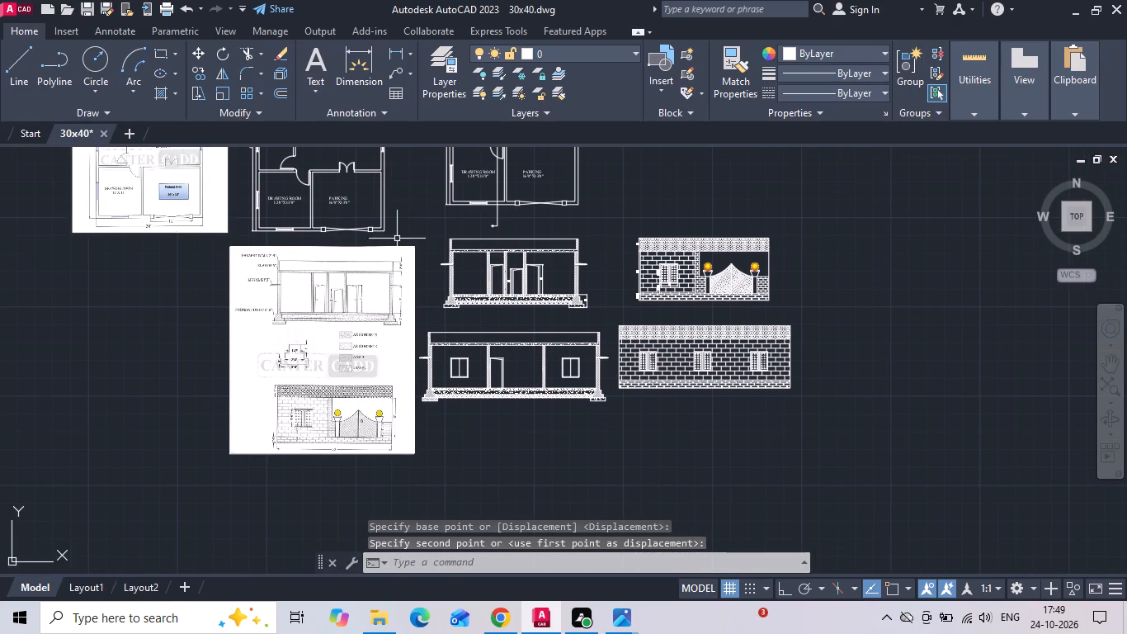
Scale the reference image down freehand to less than half its size about its upper corner nearest the sections.
left_click_drag(400, 238, 397, 250)
left_click(359, 297)
right_click(359, 297)
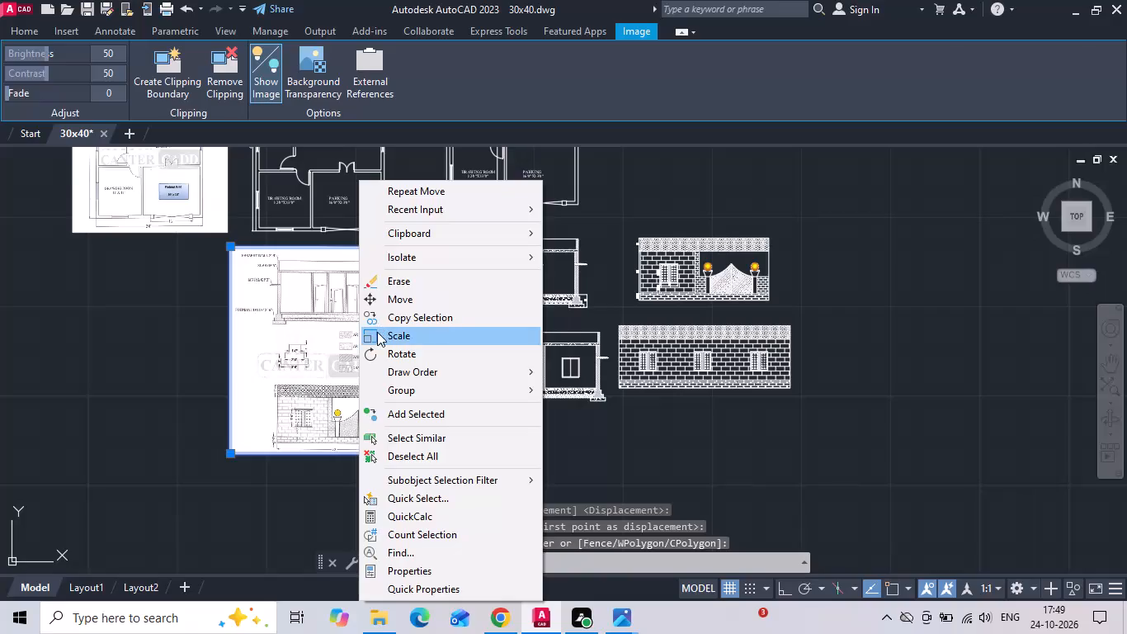
left_click(377, 334)
scroll(384, 286, "up", 1)
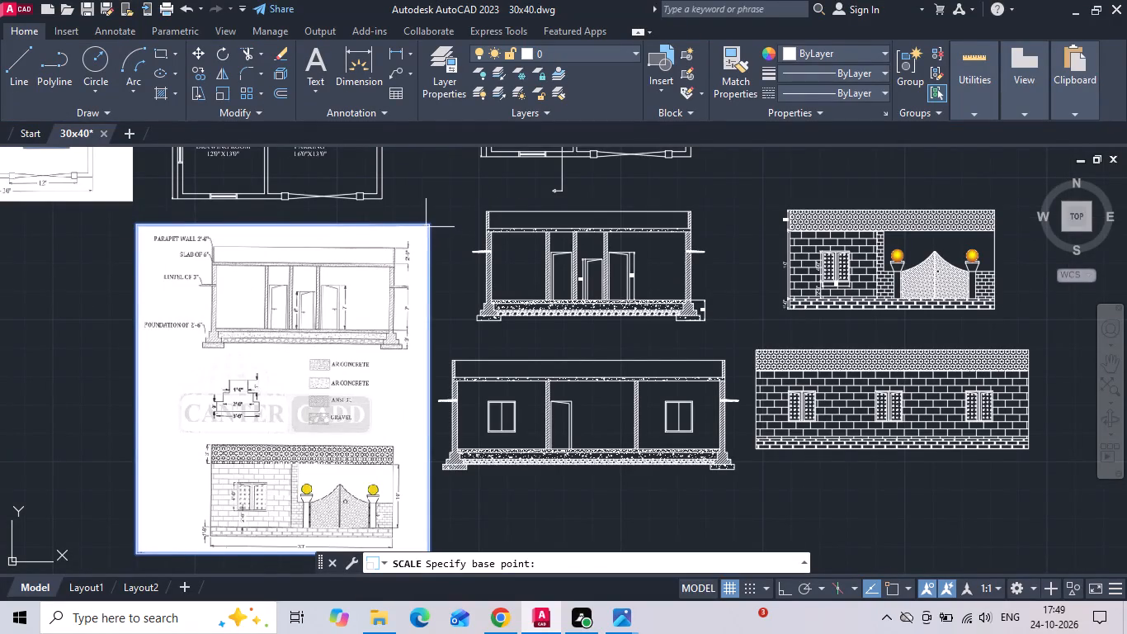
left_click(427, 225)
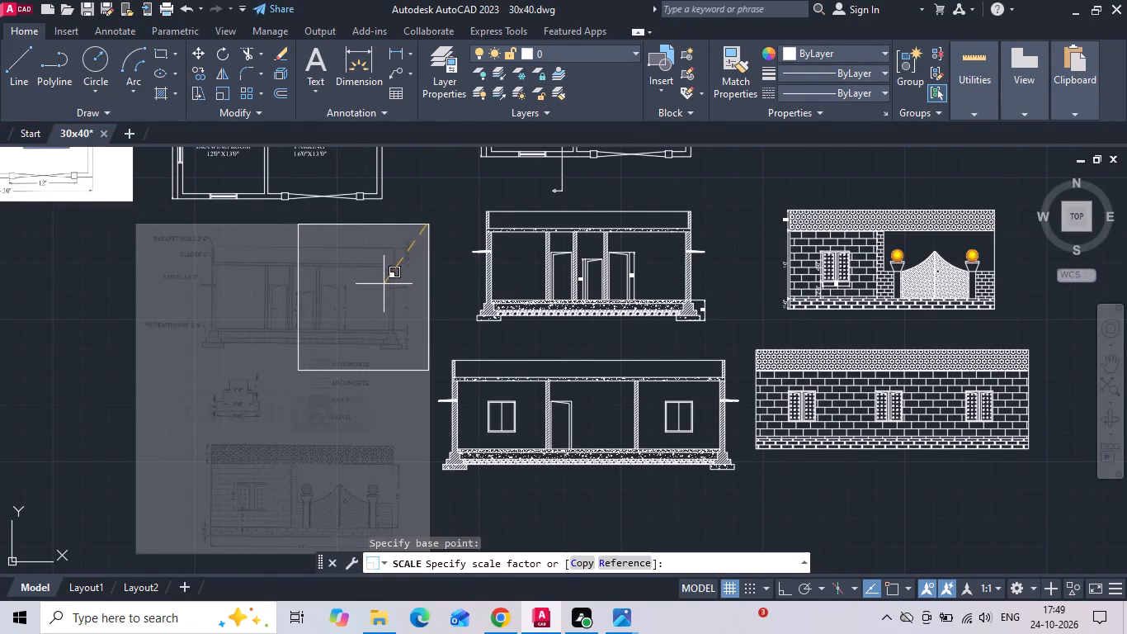
left_click(384, 284)
scroll(337, 252, "up", 3)
middle_click_drag(334, 247, 330, 263)
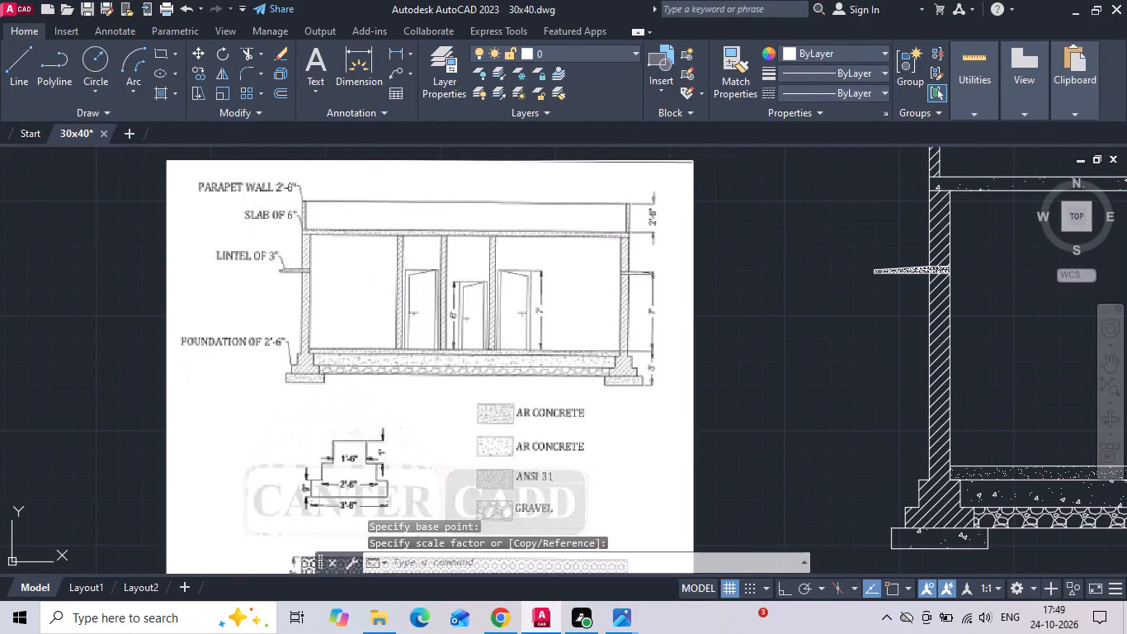
Draw a 2' horizontal leader line outward from the tip of the section's lintel on the side facing the reference image.
middle_click_drag(521, 261, 380, 343)
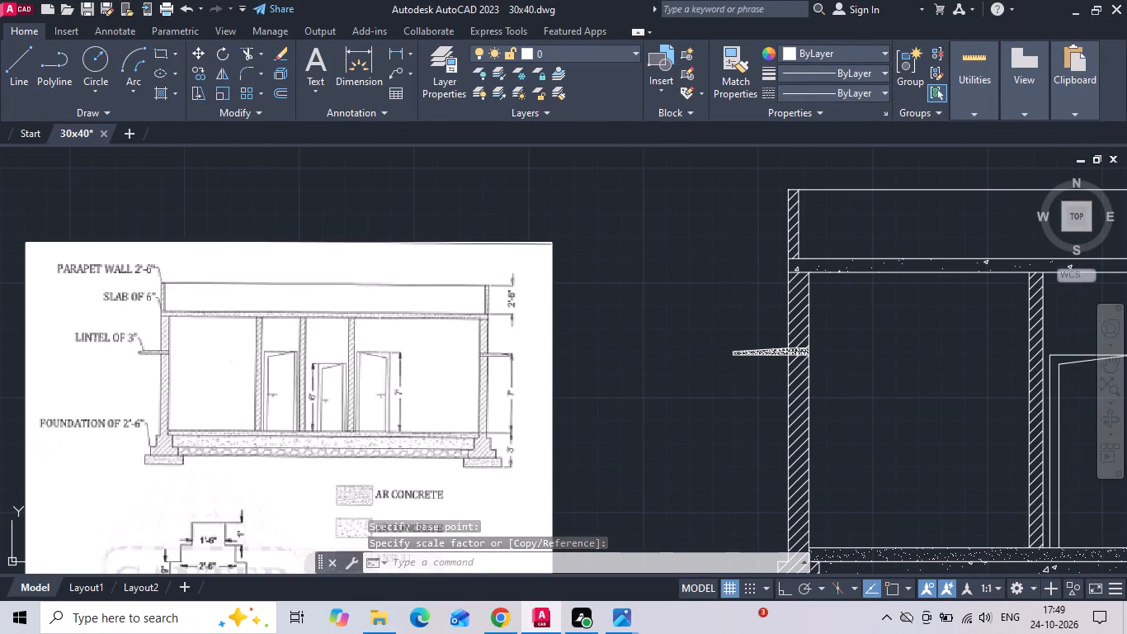
type("L")
key("space")
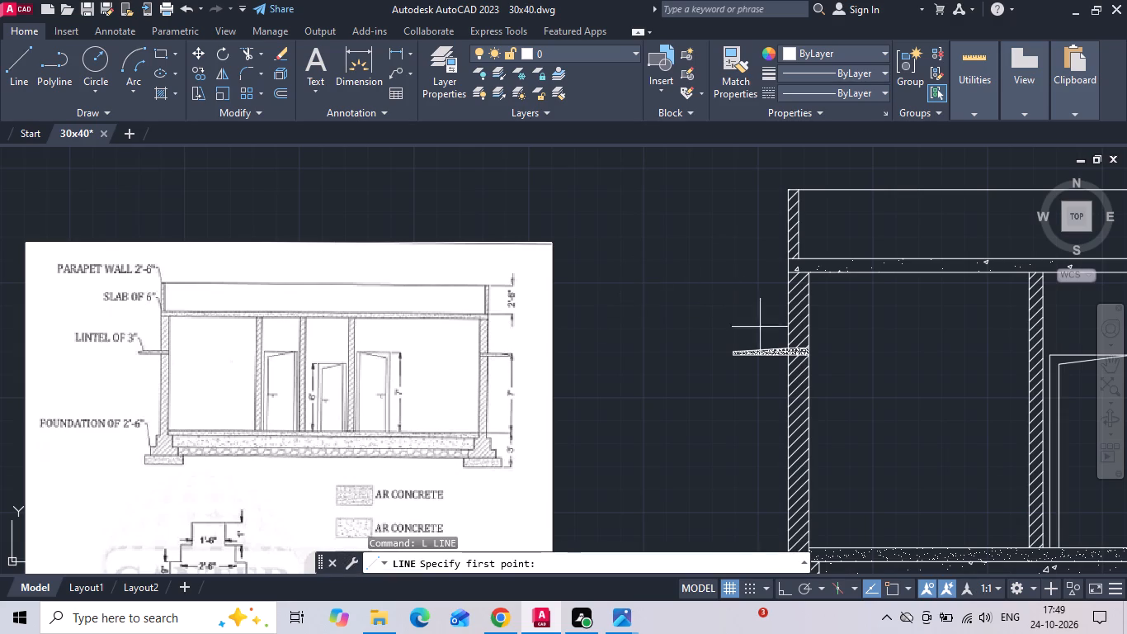
scroll(770, 338, "up", 2)
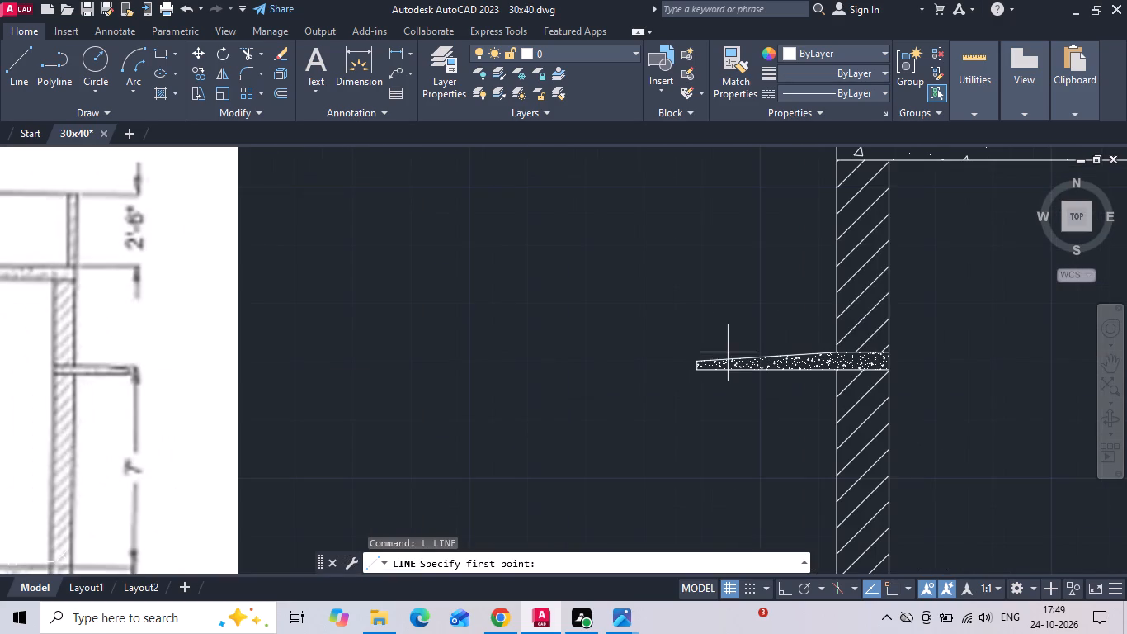
left_click(696, 366)
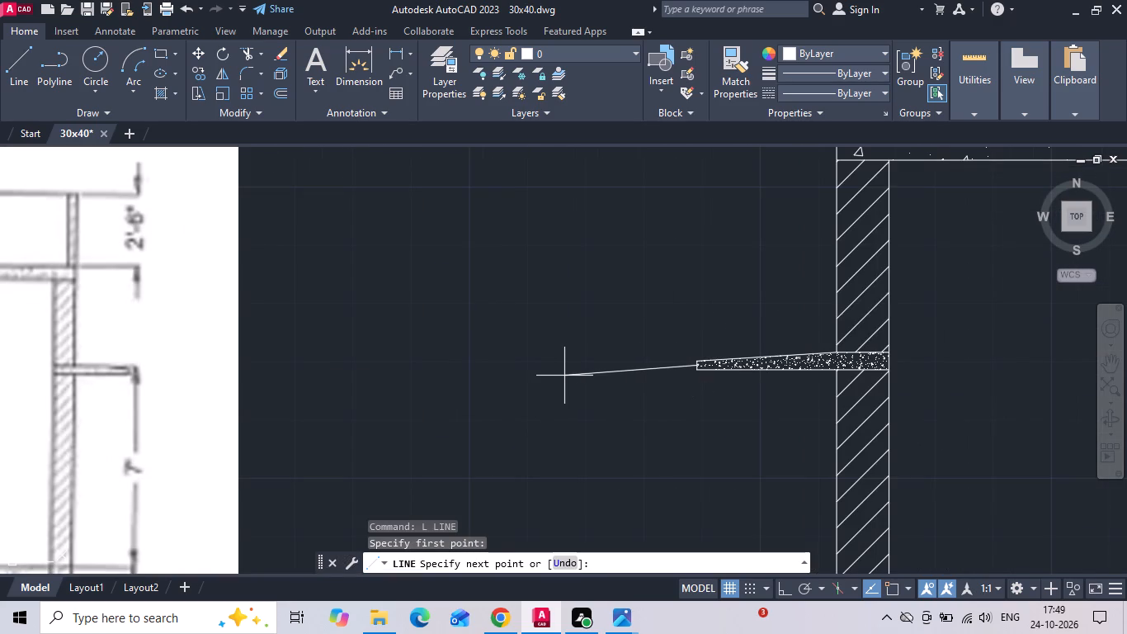
key("F8")
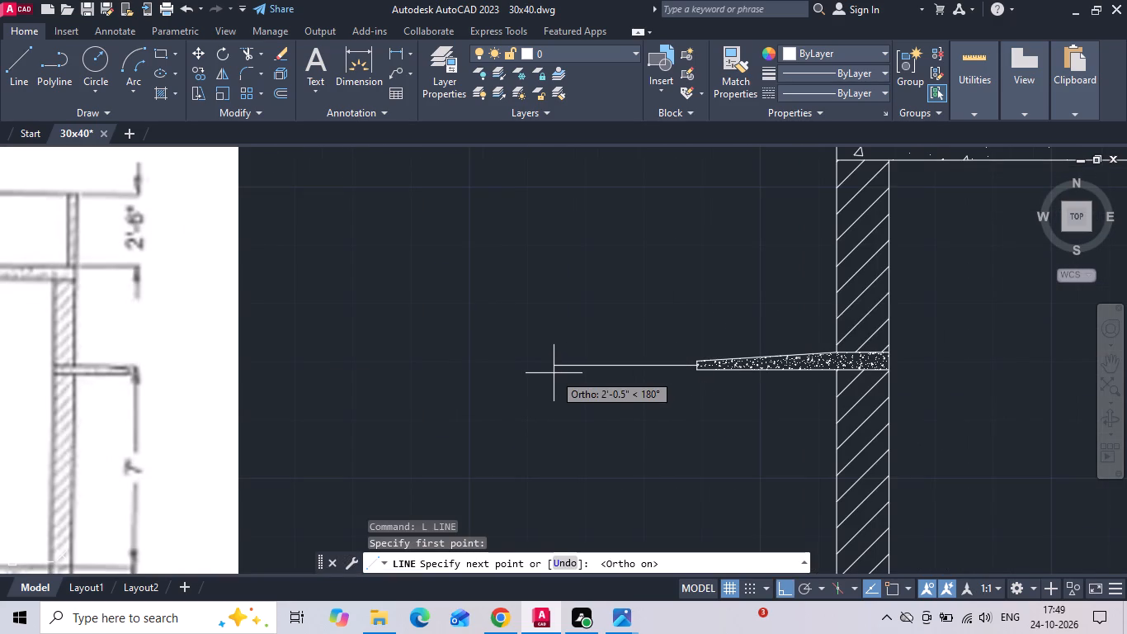
type("2'")
key("Return")
key("Escape")
Draw a horizontal leader line about 4' long outward from the end of the roof slab, above the lintel line.
scroll(548, 368, "down", 2)
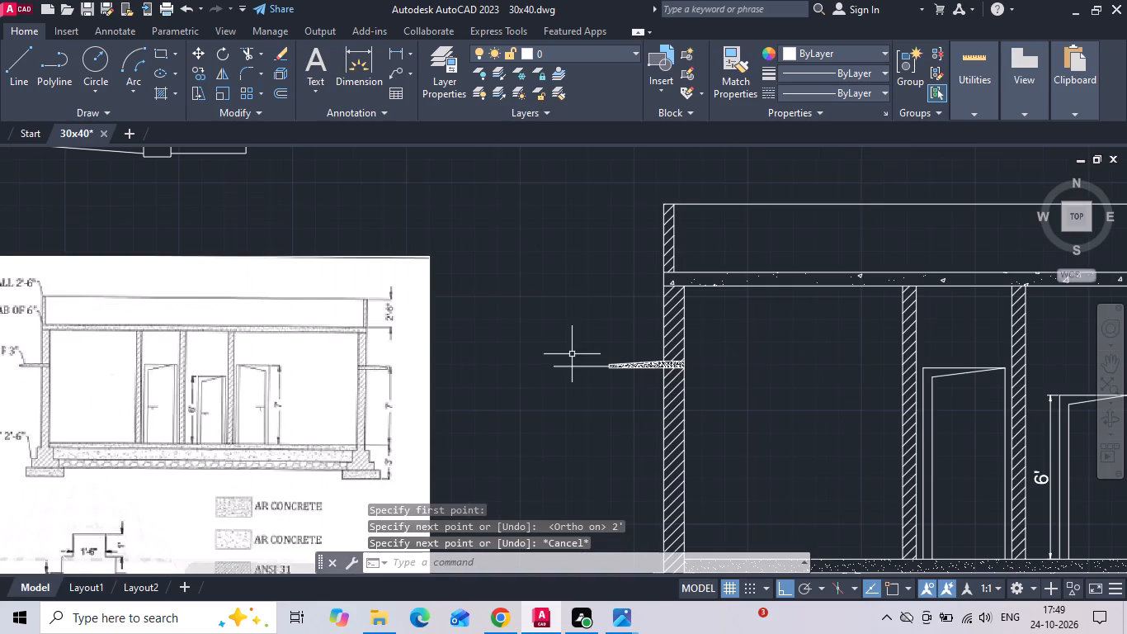
middle_click_drag(574, 352, 648, 321)
type("L")
key("space")
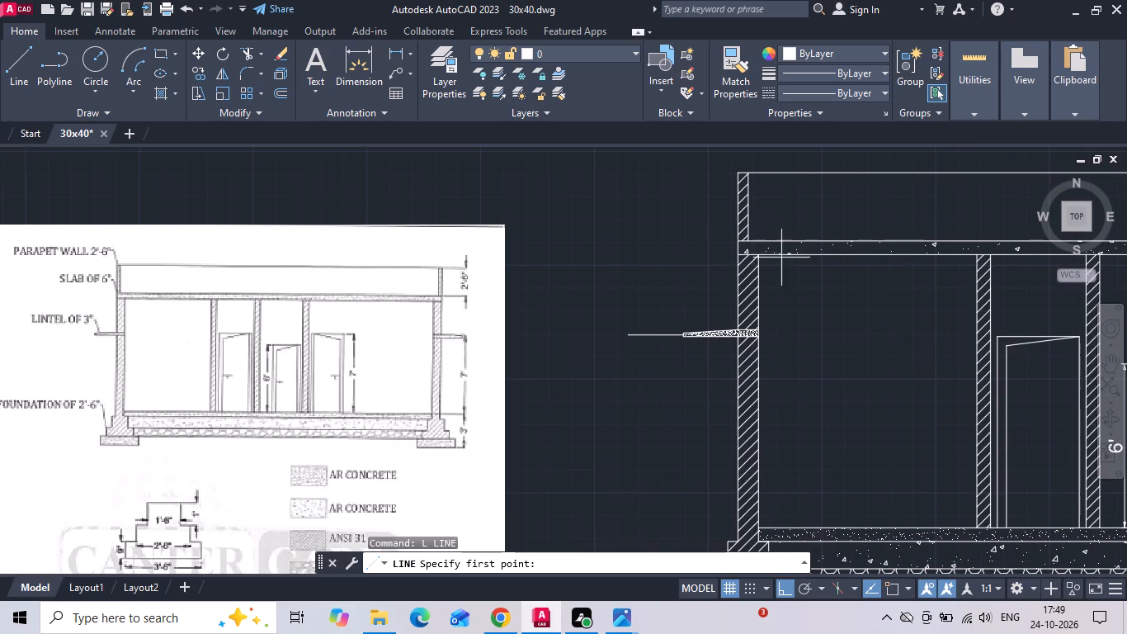
scroll(749, 245, "up", 2)
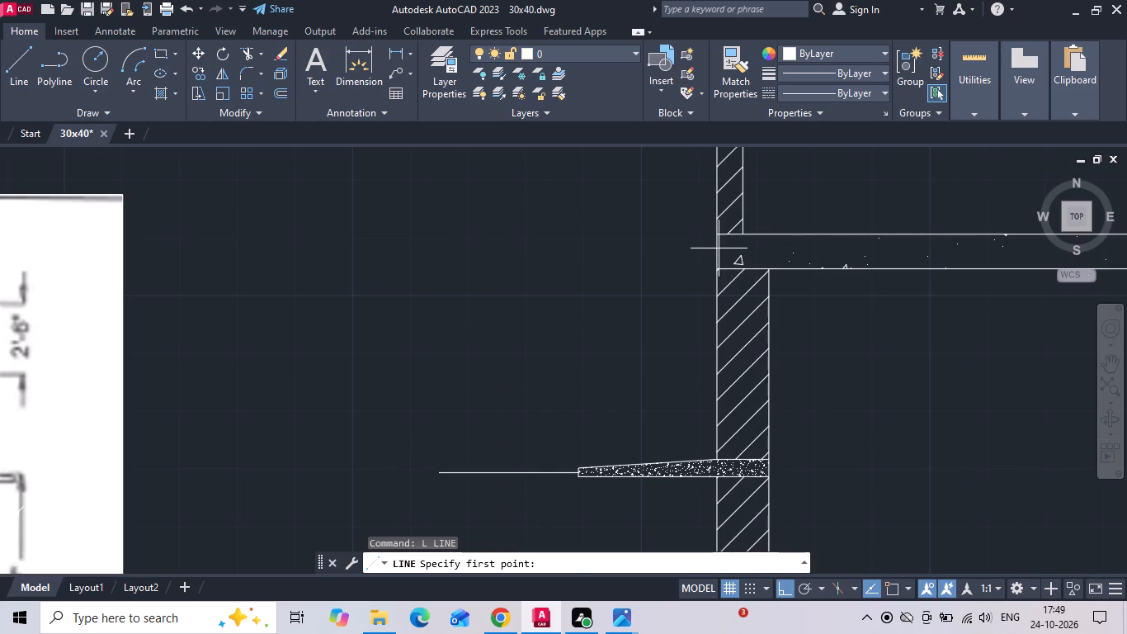
left_click(719, 248)
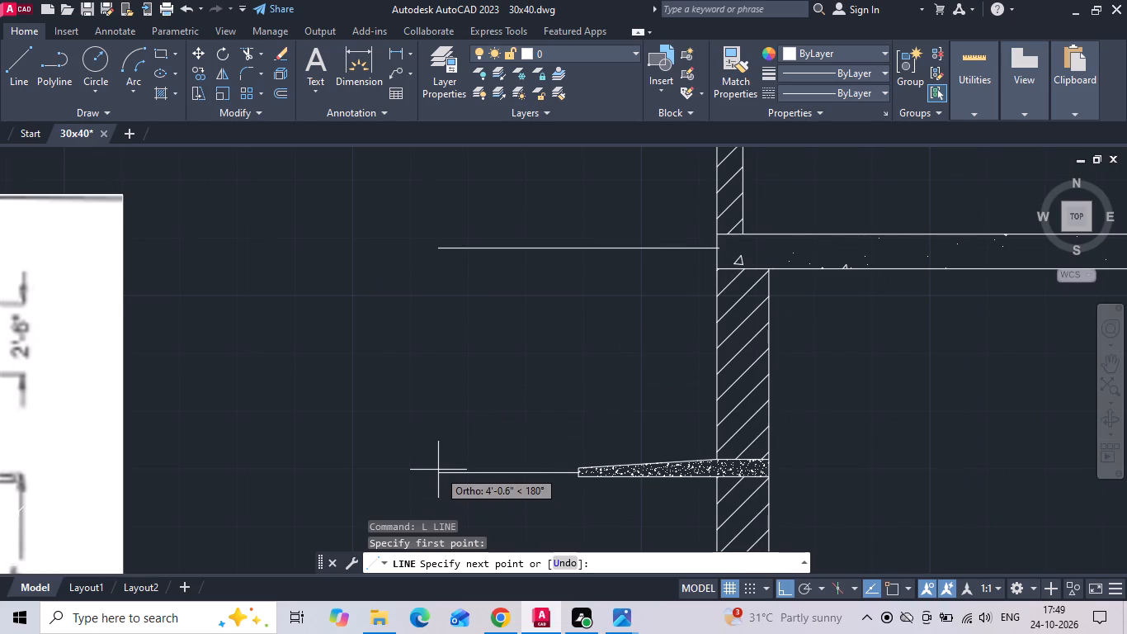
key("F8")
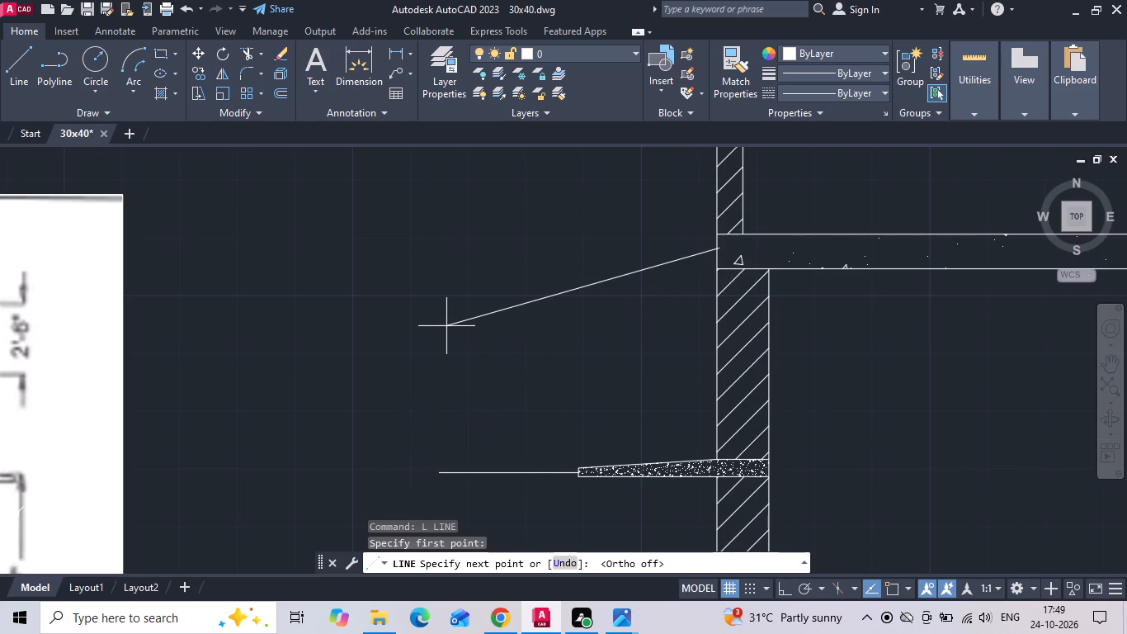
key("F9")
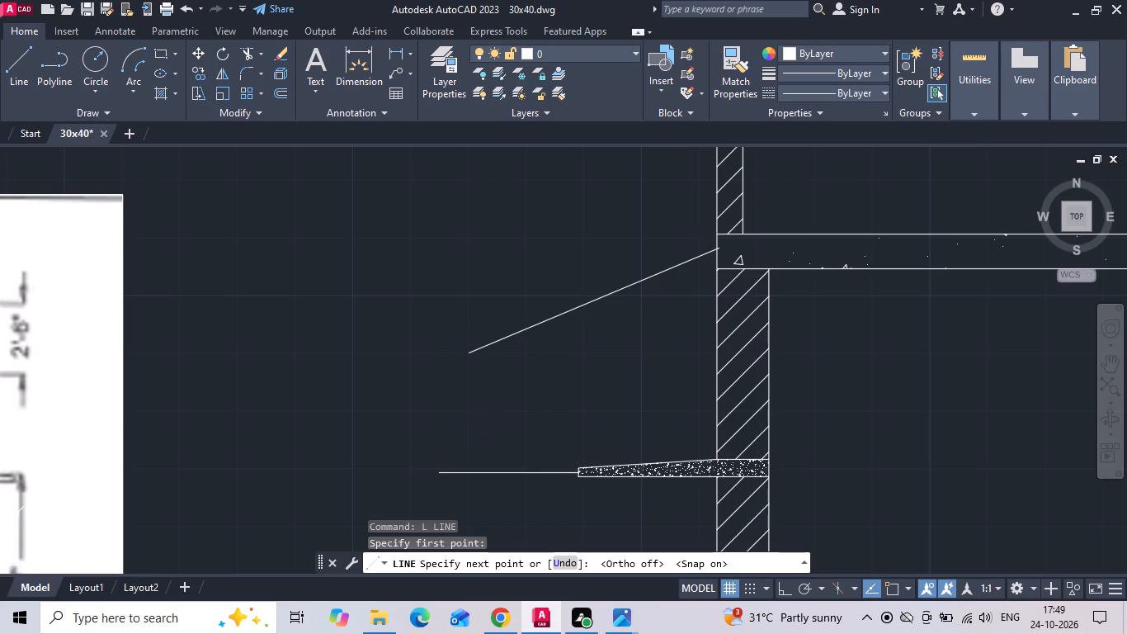
key("F8")
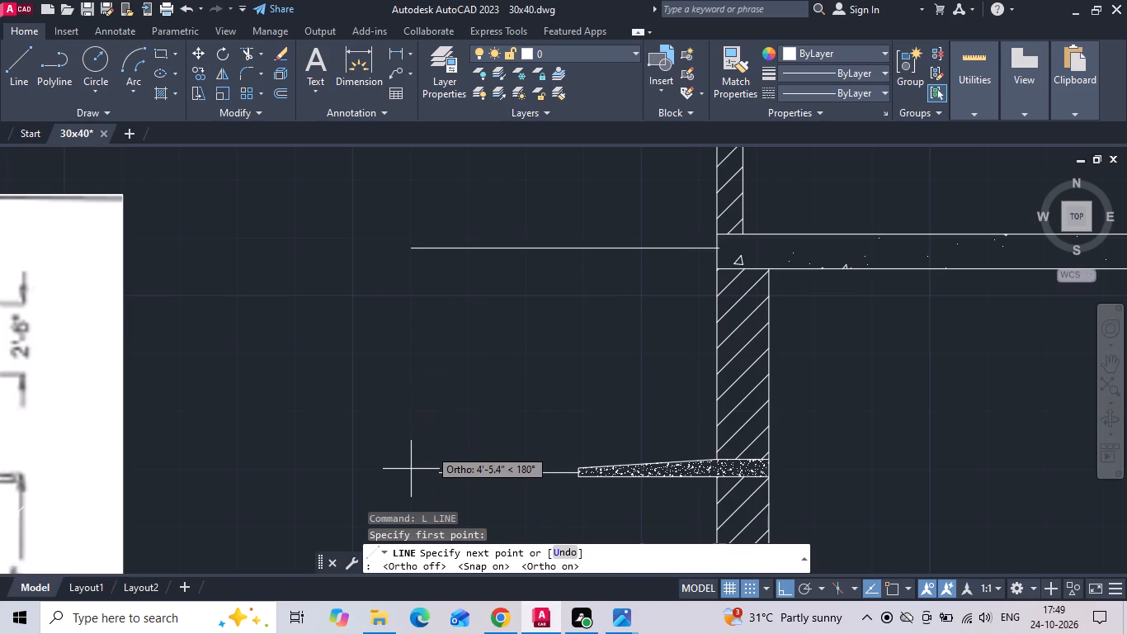
key("F9")
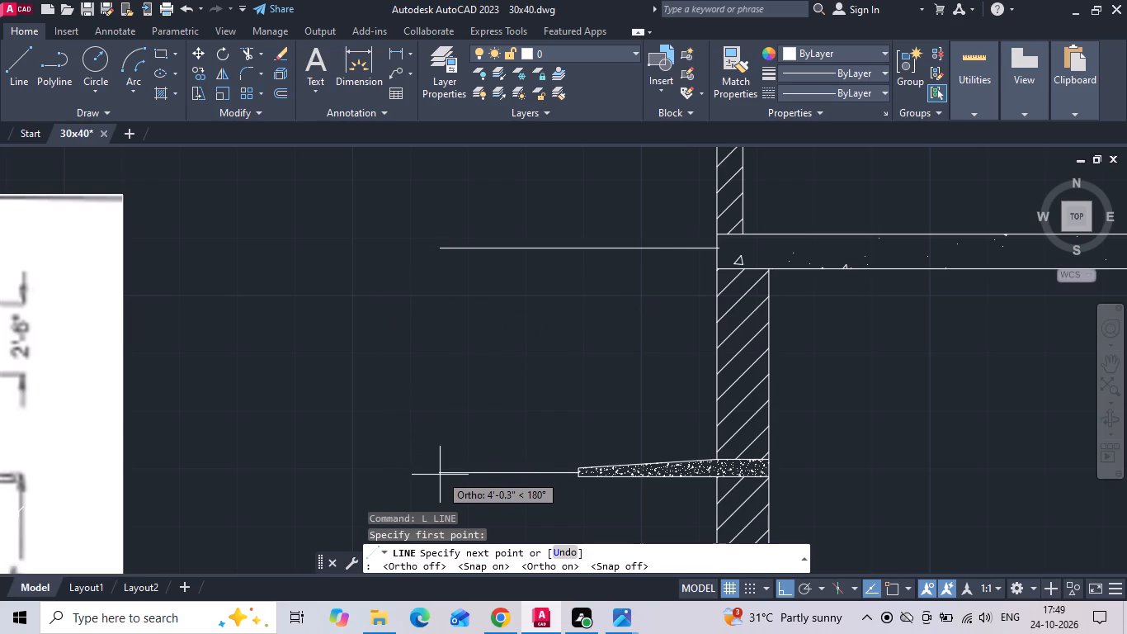
left_click(442, 346)
scroll(479, 324, "down", 2)
key("Escape")
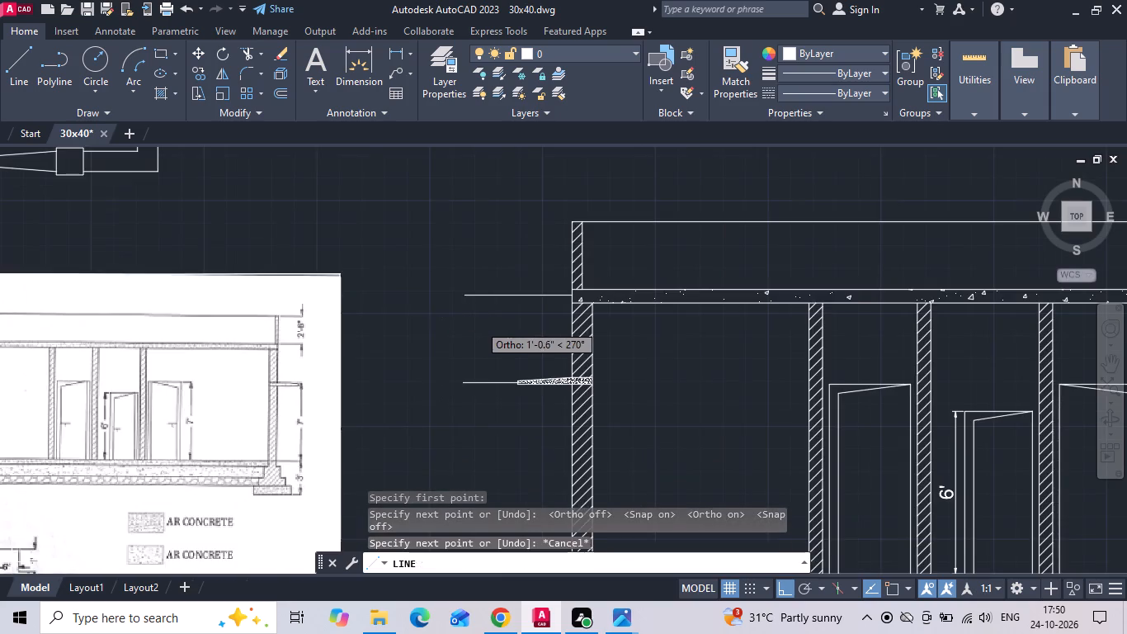
Draw a short horizontal leader line outward from the parapet wall, above the slab line.
scroll(475, 343, "down", 1)
key("l")
key("space")
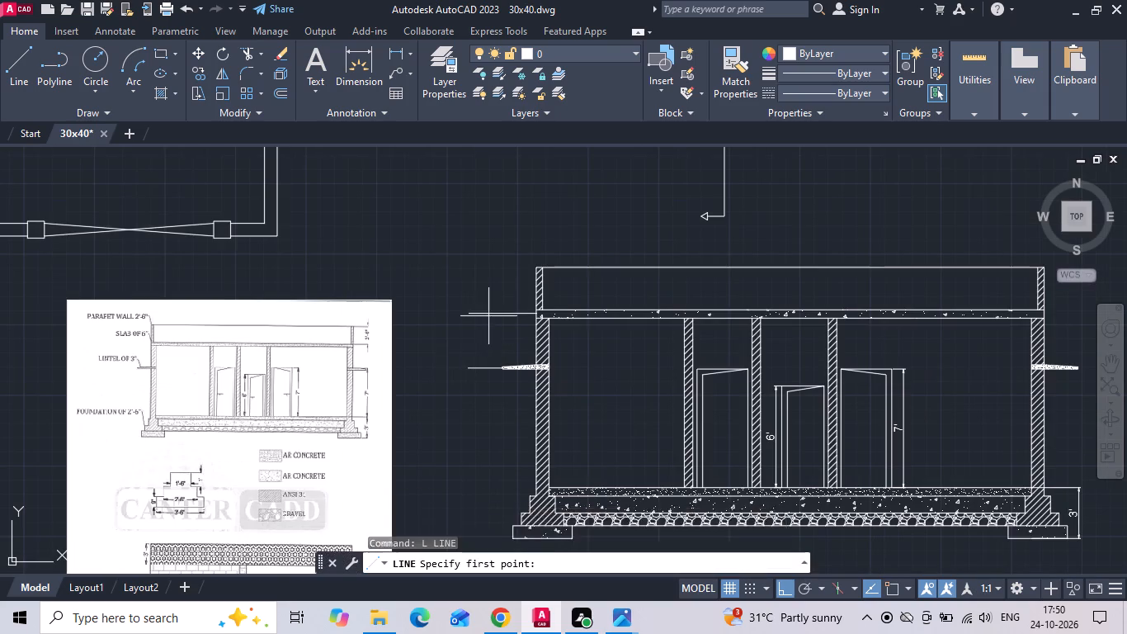
scroll(507, 303, "up", 1)
left_click(551, 269)
left_click(491, 267)
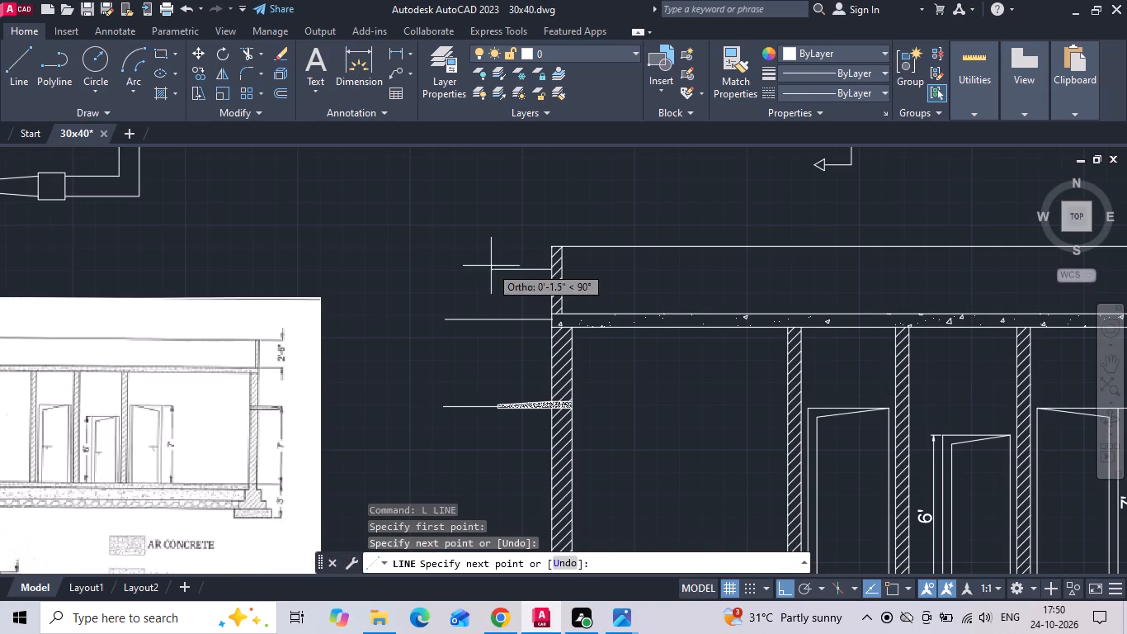
key("Escape")
Draw a horizontal leader line about 3'-8" long outward from the upper step of the wall's foundation.
scroll(493, 253, "down", 2)
scroll(432, 340, "up", 1)
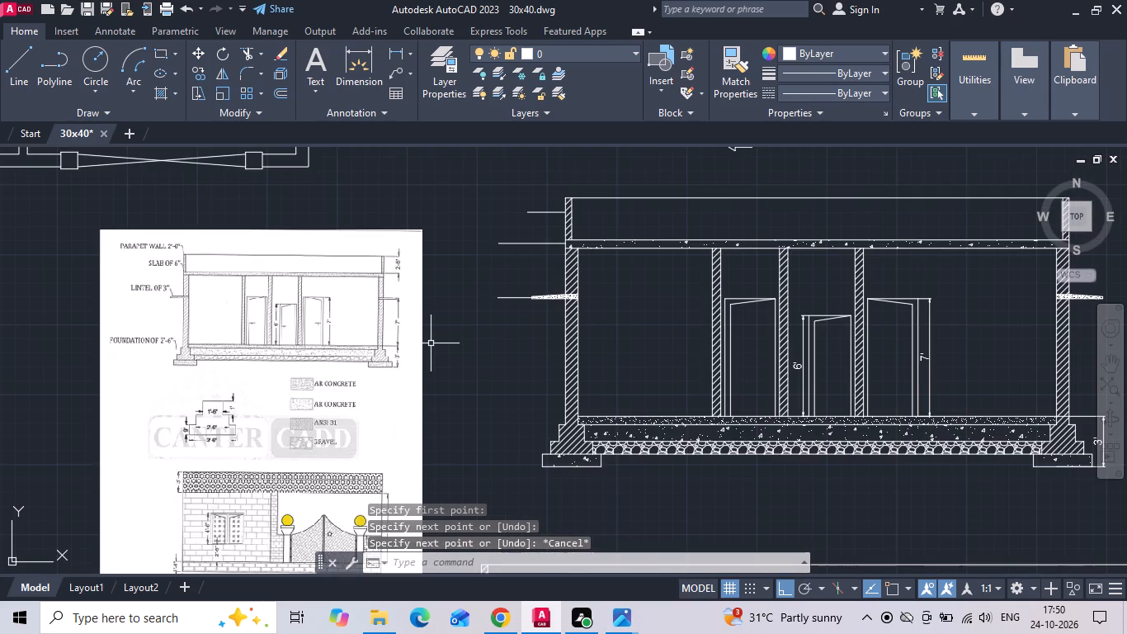
type("L")
key("space")
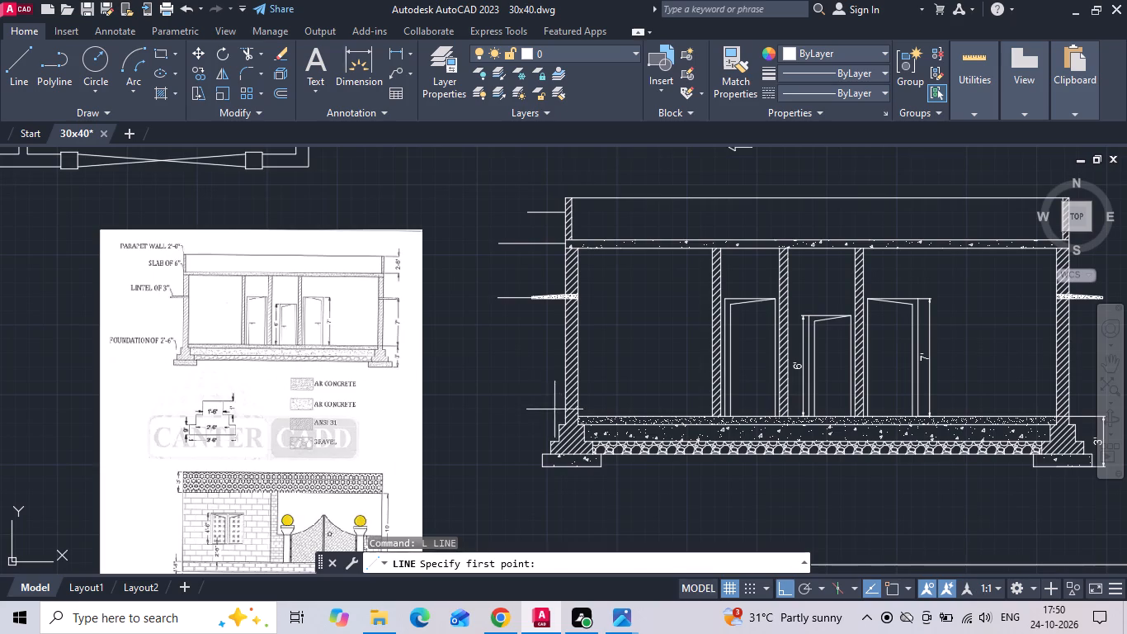
scroll(547, 442, "up", 1)
middle_click_drag(568, 447, 625, 447)
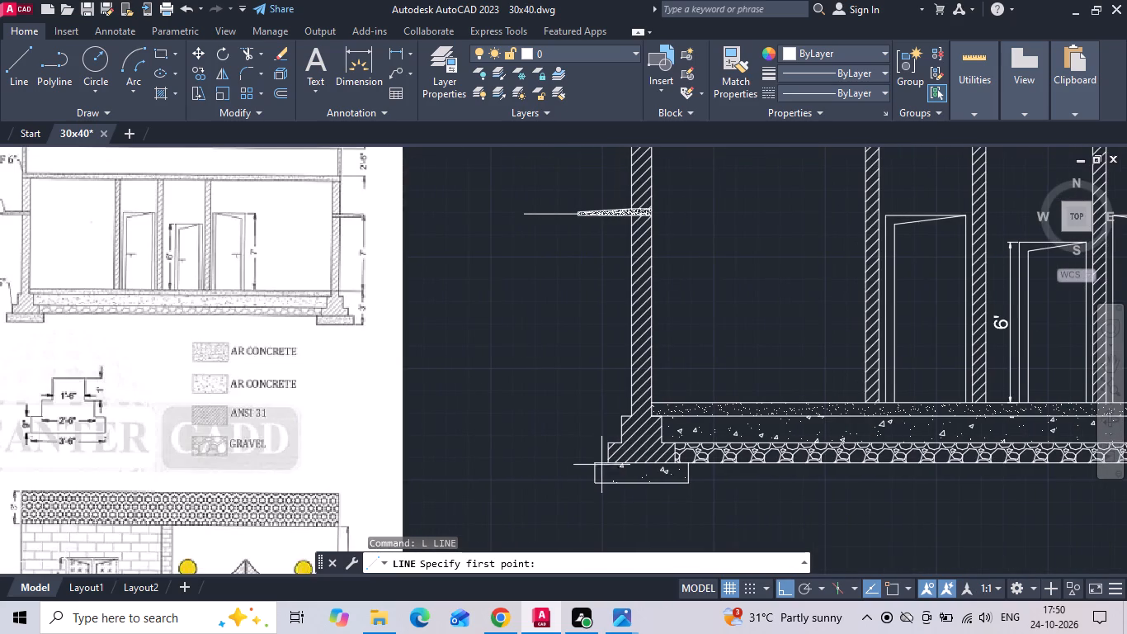
left_click(620, 429)
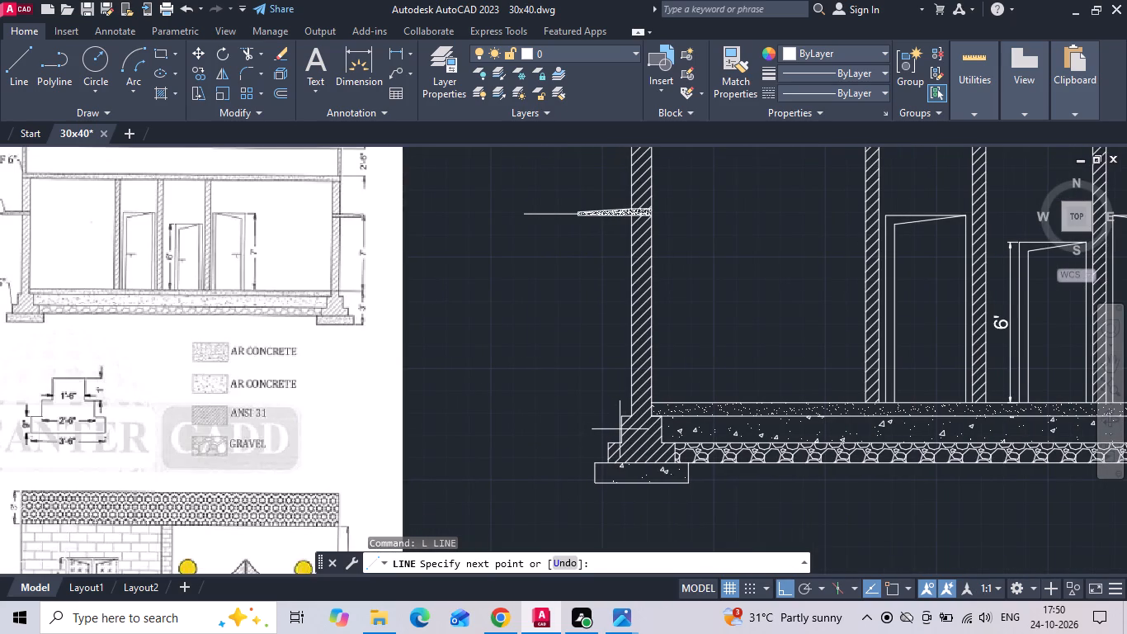
left_click(521, 429)
key("Escape")
scroll(573, 423, "down", 1)
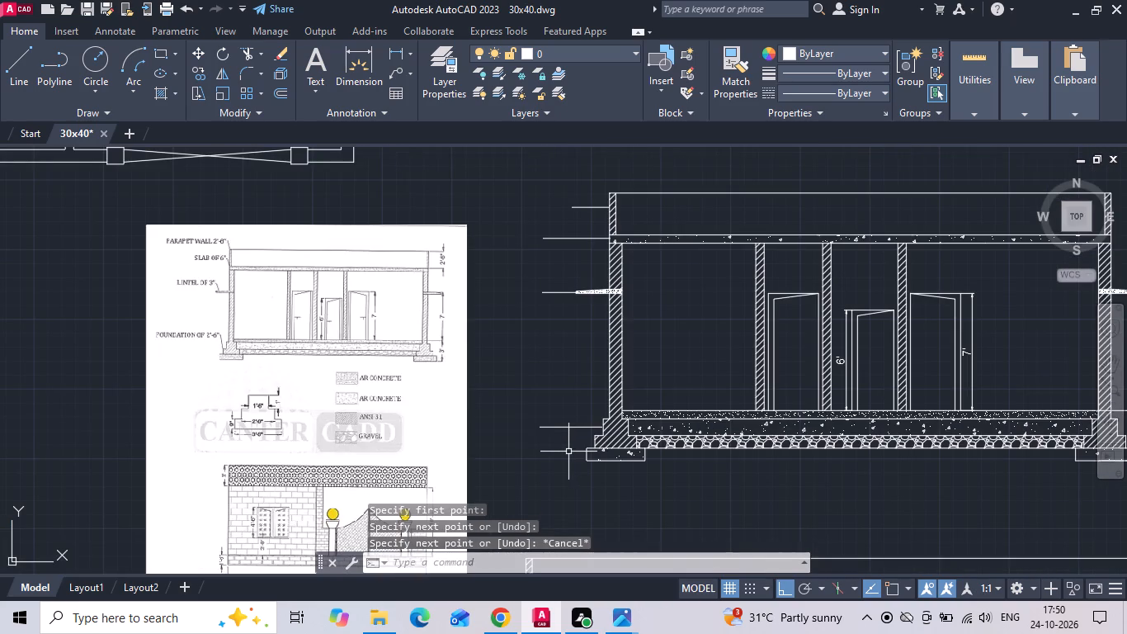
With object snap on, draw a vertical line from the lintel line's outer end down past the foundation leader line.
type("L")
key("space")
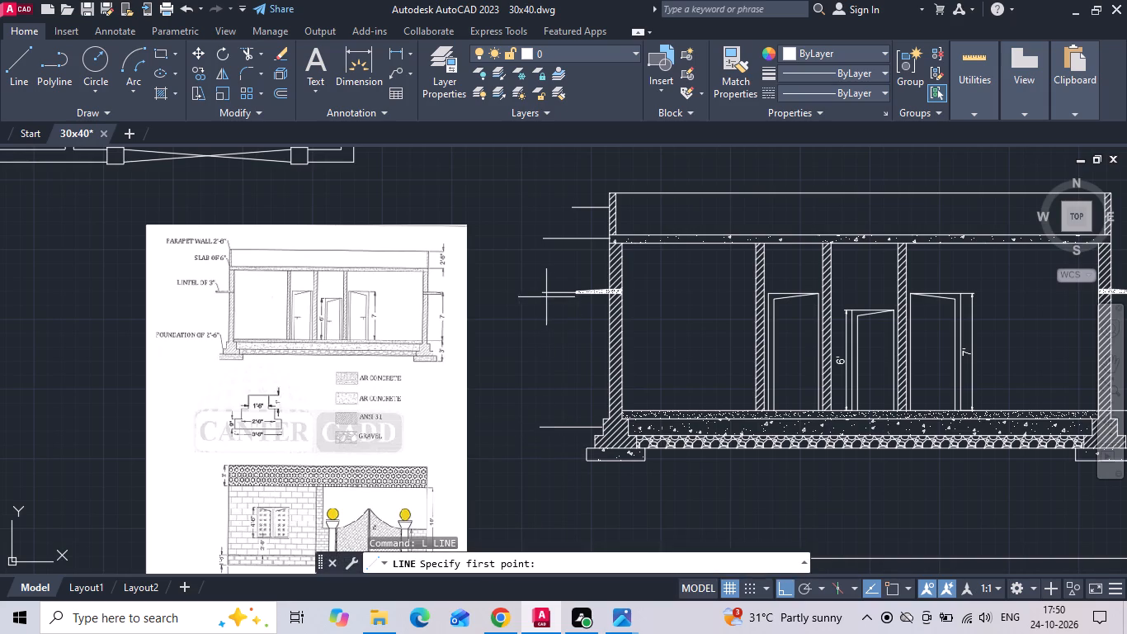
scroll(540, 290, "up", 2)
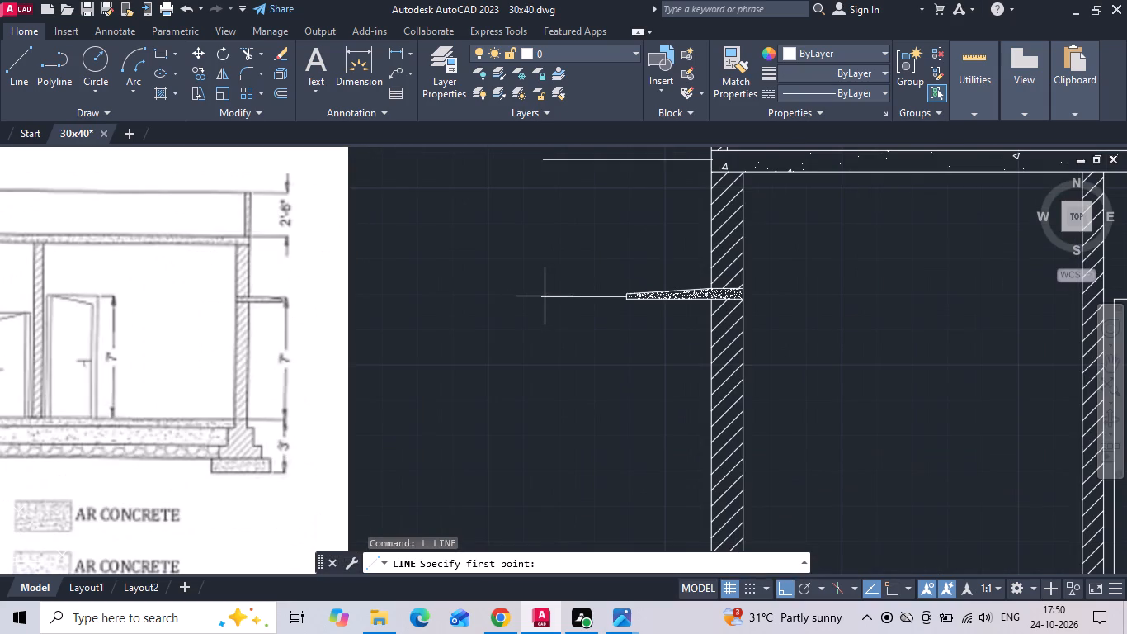
key("F3")
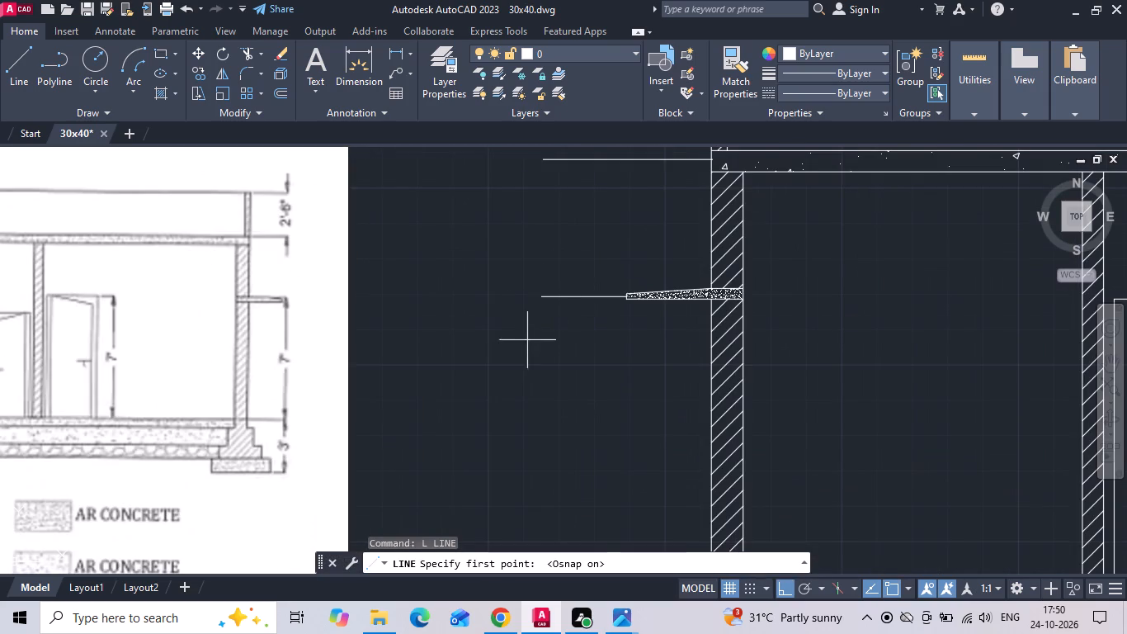
left_click(541, 298)
scroll(540, 303, "down", 1)
middle_click_drag(549, 516, 549, 513)
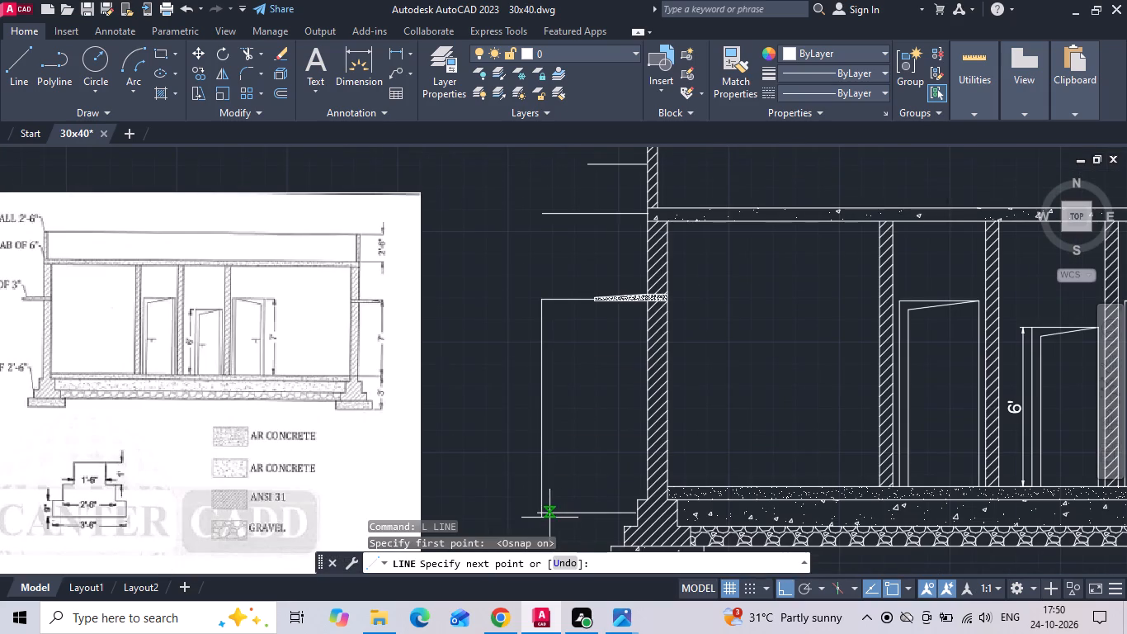
middle_click_drag(549, 513, 554, 431)
left_click(545, 486)
key("Escape")
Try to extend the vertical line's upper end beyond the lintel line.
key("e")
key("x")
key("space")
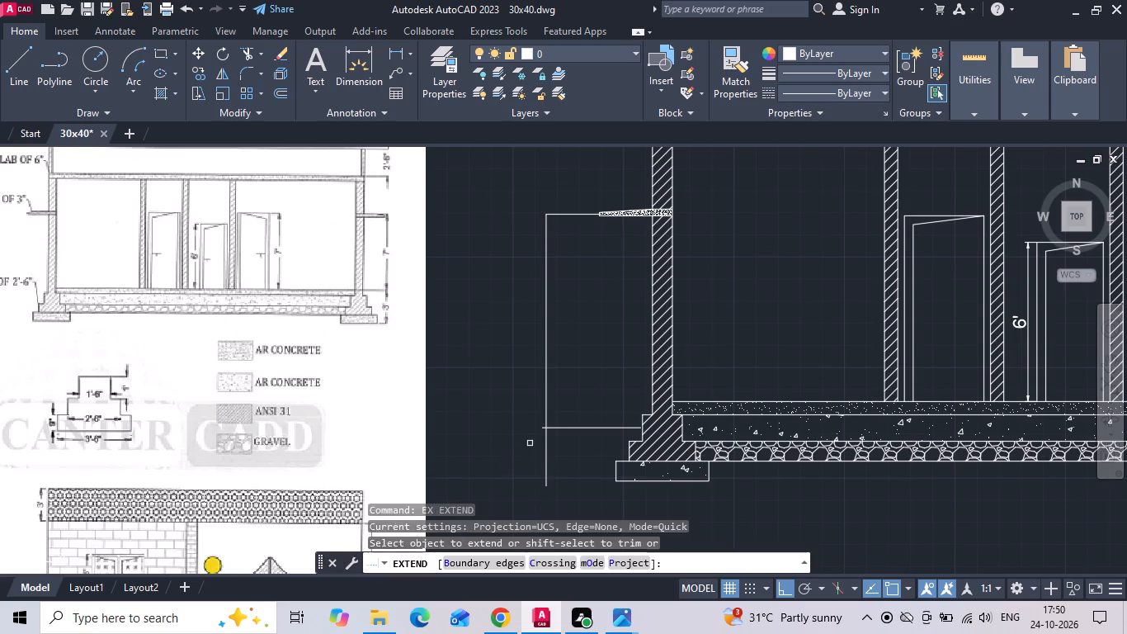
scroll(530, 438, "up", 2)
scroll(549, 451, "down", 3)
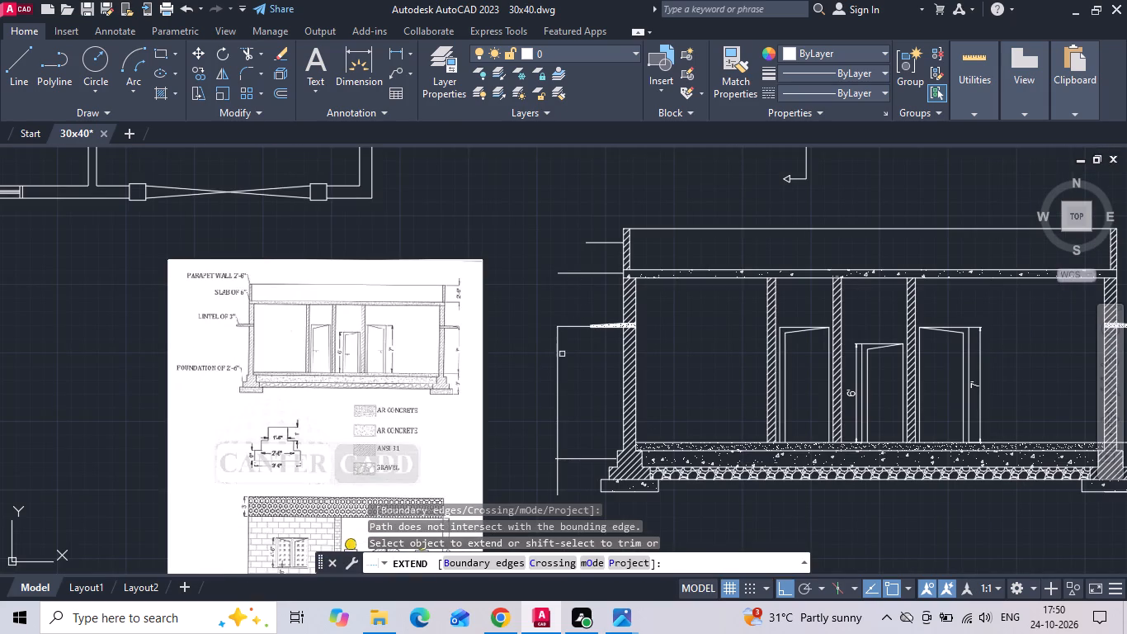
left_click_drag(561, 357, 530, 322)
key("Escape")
Fillet the parapet leader line and the vertical line with radius 0 so they meet in a sharp corner.
type("F")
key("space")
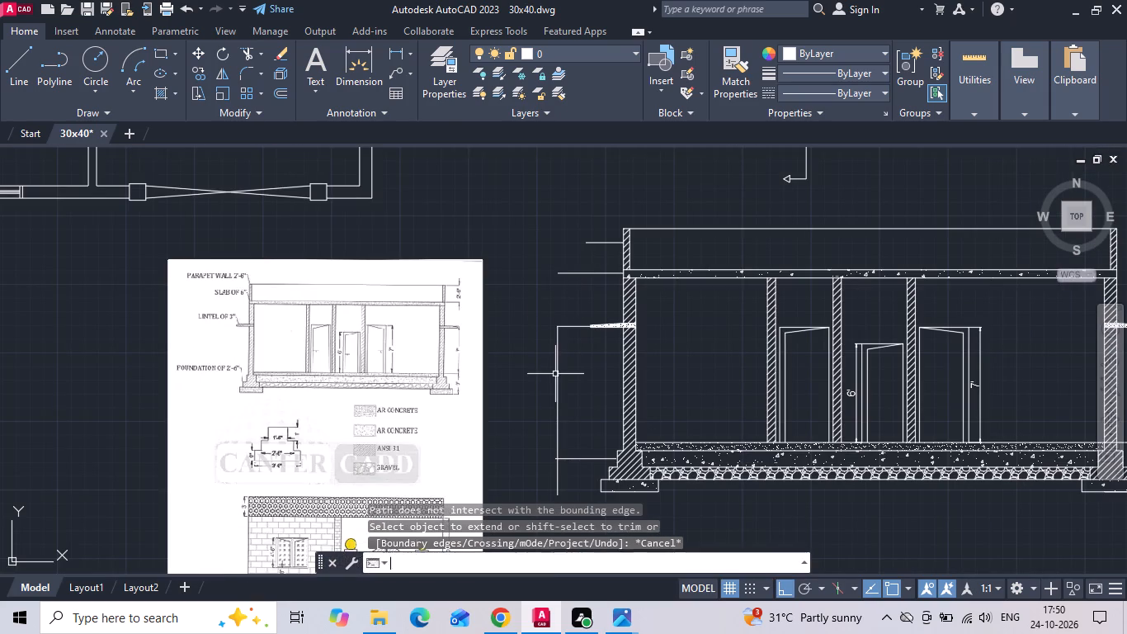
left_click(594, 244)
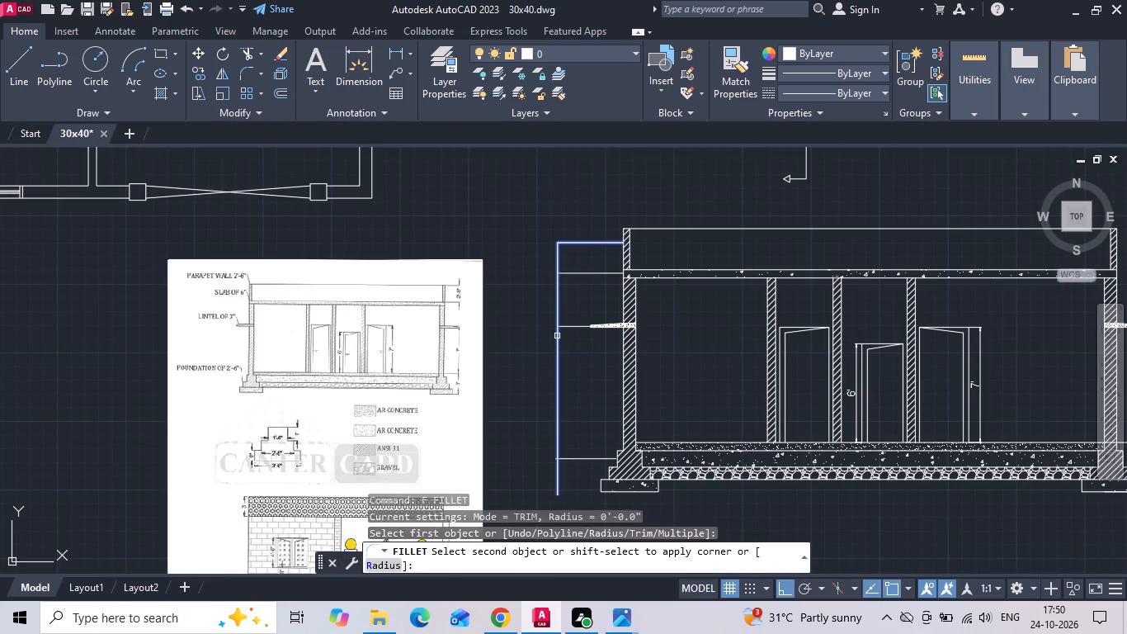
left_click(557, 338)
key("Escape")
Extend the slab leader line out to the vertical line.
scroll(568, 253, "up", 3)
type("EX")
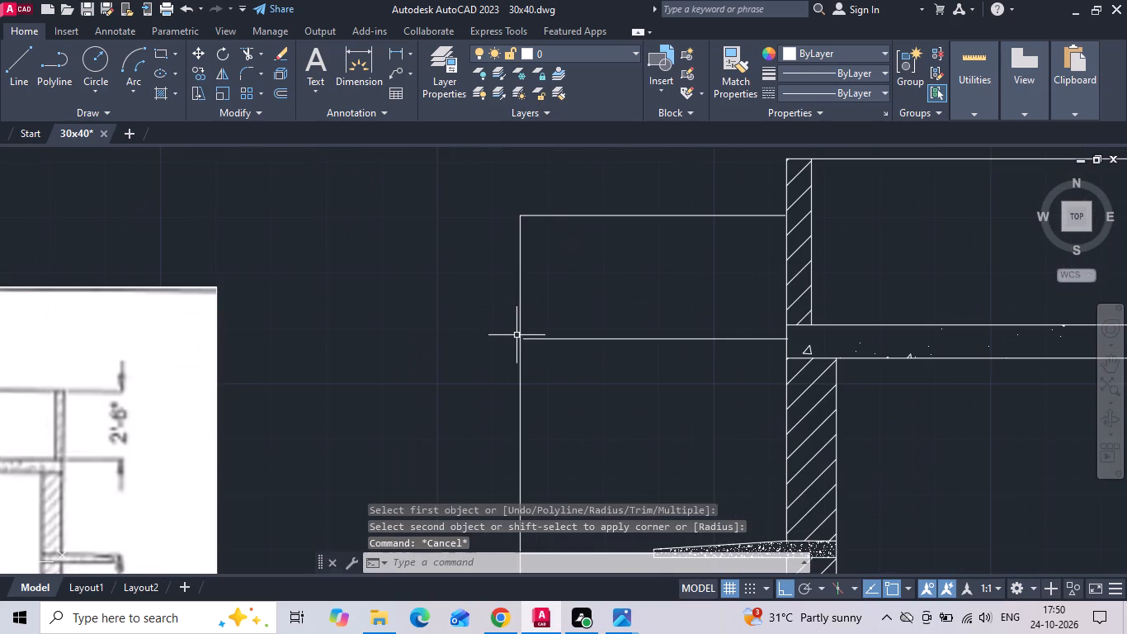
key("space")
left_click_drag(539, 334, 549, 365)
scroll(469, 255, "down", 3)
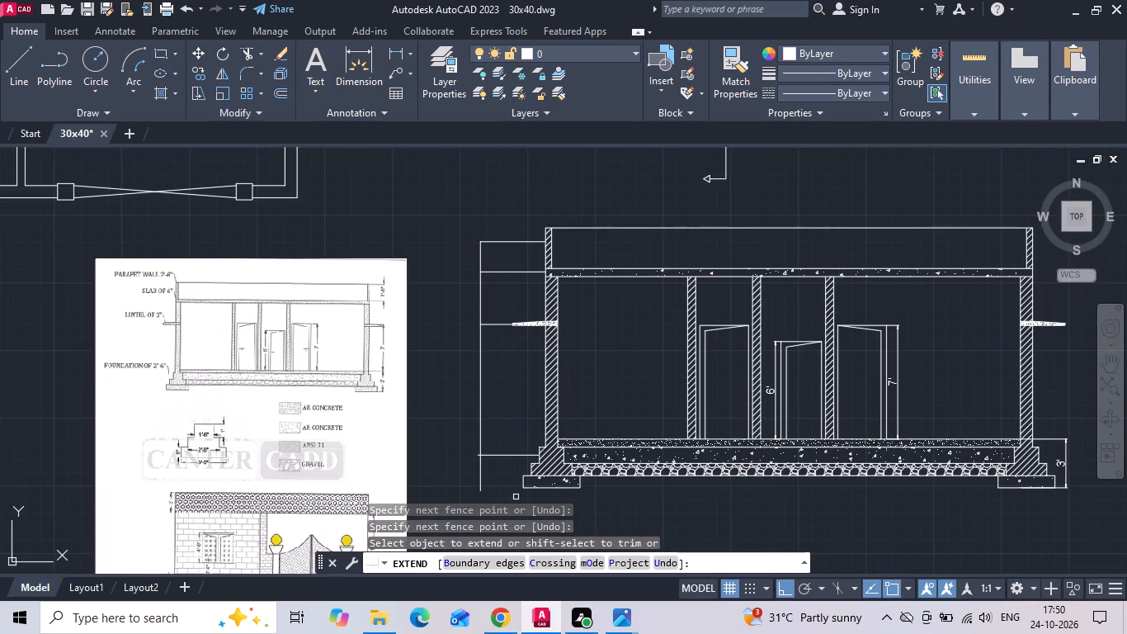
scroll(516, 499, "up", 2)
key("Escape")
Trim the overhanging ends of the foundation leader line and the vertical line where they cross.
key("t")
key("r")
key("space")
scroll(432, 416, "up", 2)
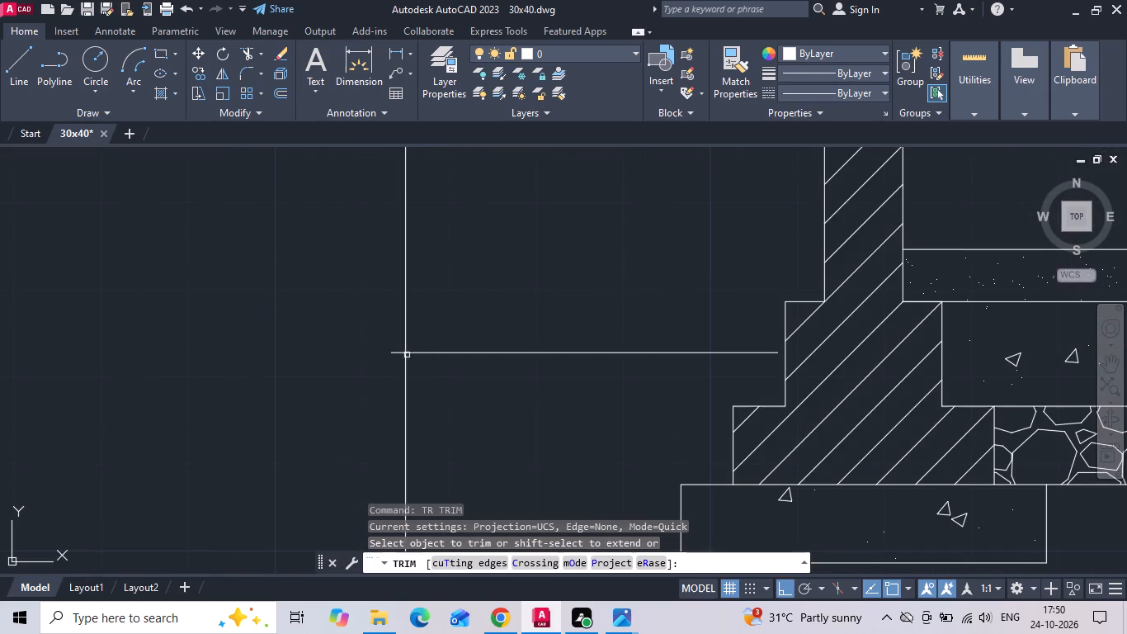
left_click_drag(397, 352, 397, 366)
left_click_drag(406, 402, 417, 409)
scroll(441, 446, "down", 3)
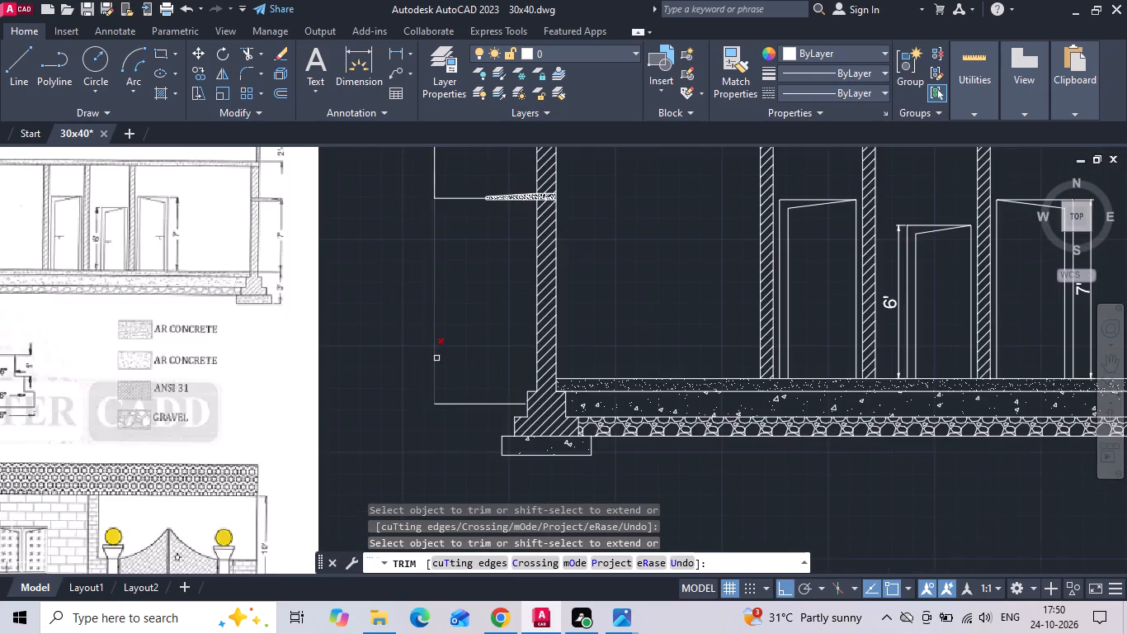
middle_click_drag(433, 301, 433, 477)
key("Escape")
Erase the vertical line joining the parapet, slab, lintel and foundation leader lines.
left_click_drag(450, 260, 430, 267)
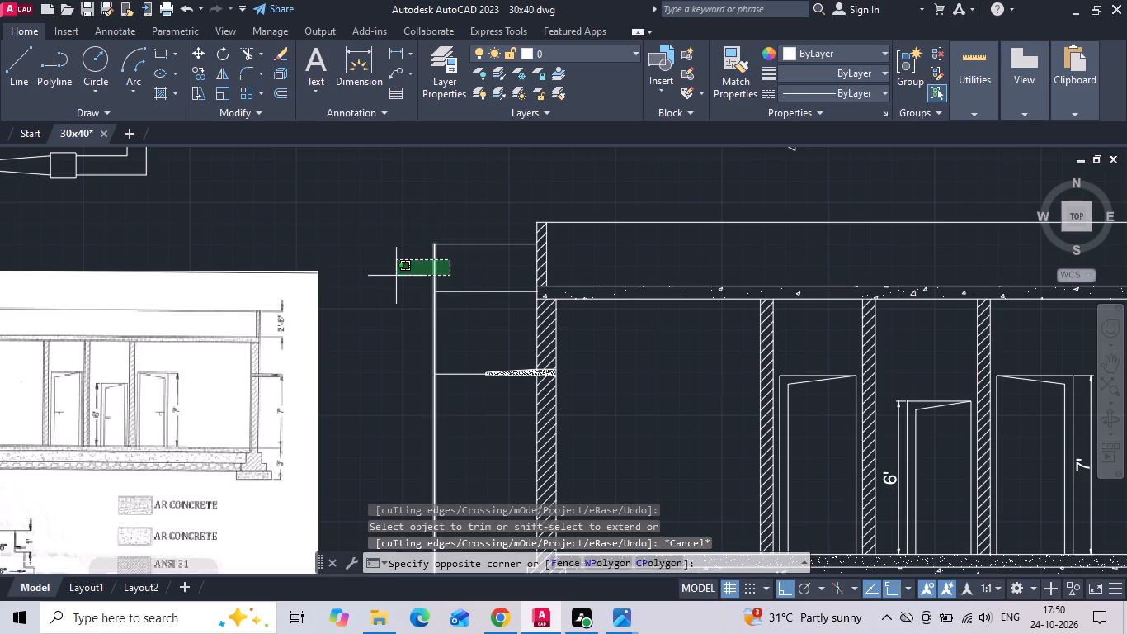
left_click(391, 276)
key("Delete")
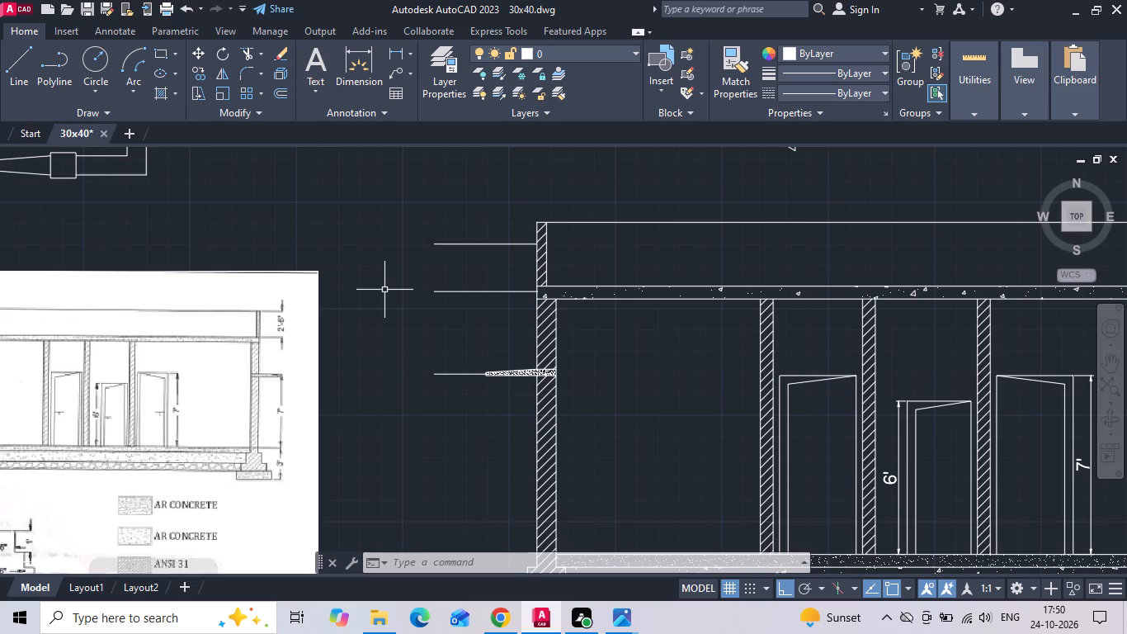
scroll(383, 291, "up", 1)
key("Escape")
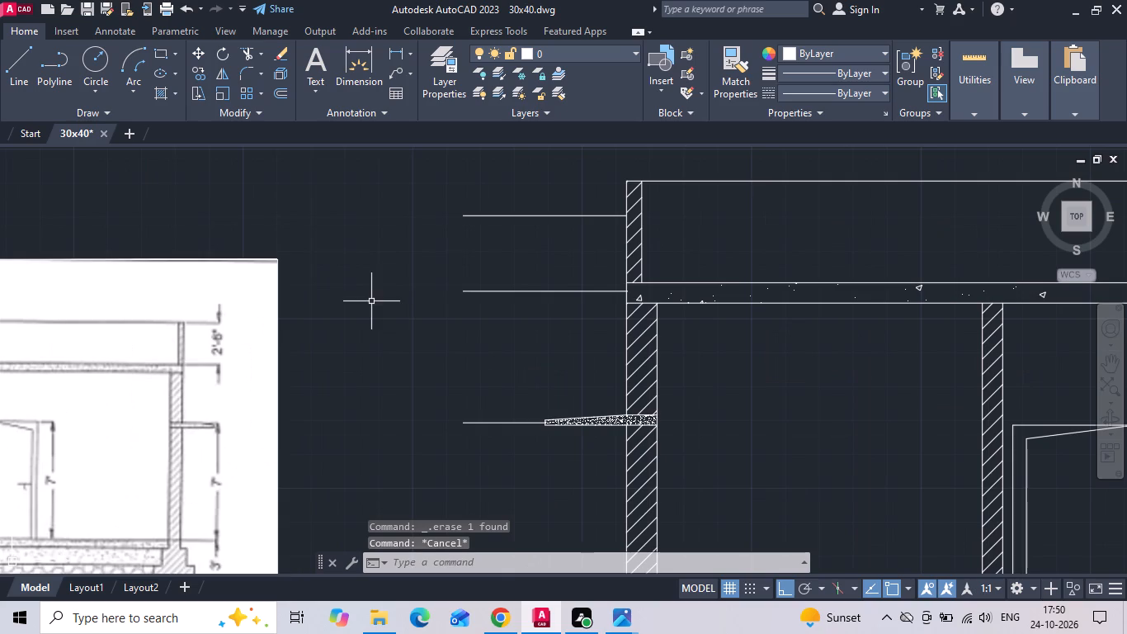
Save the drawing.
key("ctrl+s")
key("ctrl+s")
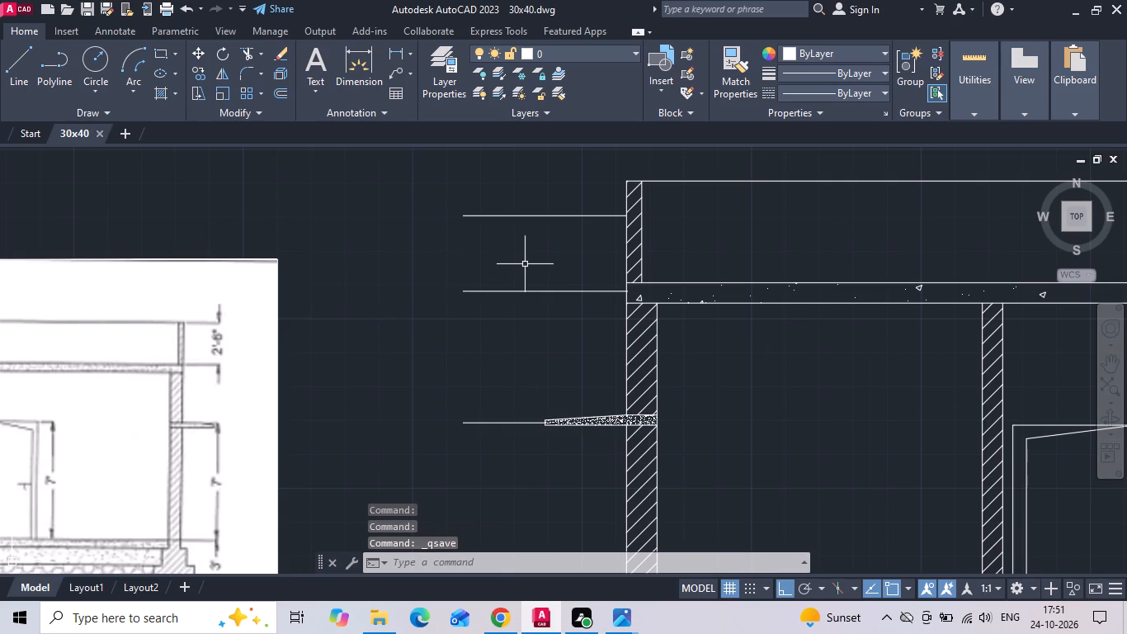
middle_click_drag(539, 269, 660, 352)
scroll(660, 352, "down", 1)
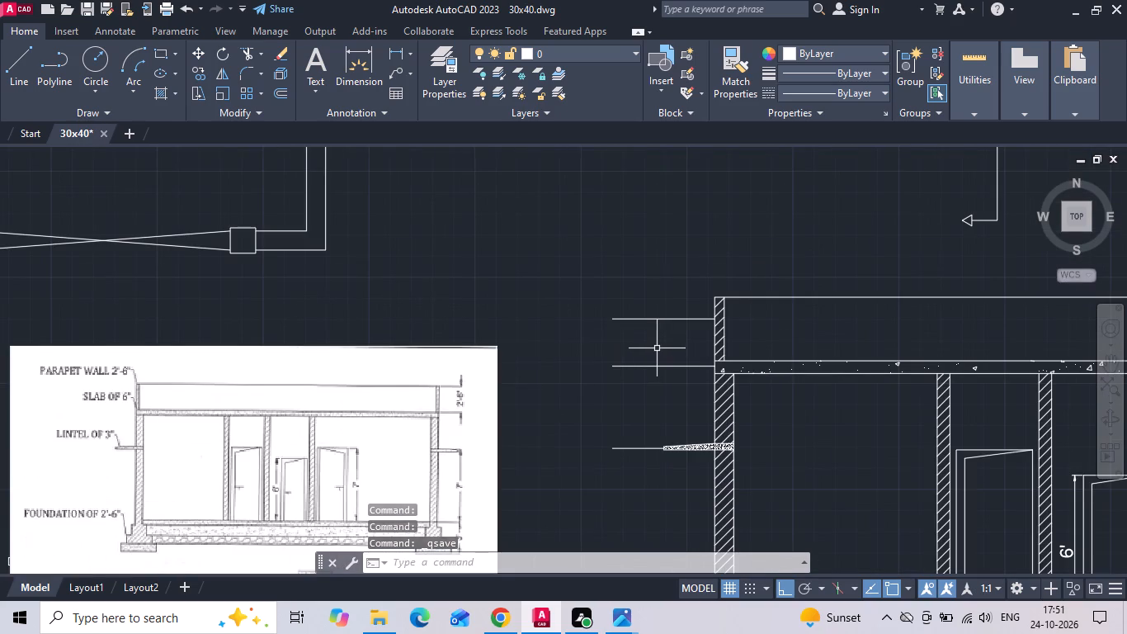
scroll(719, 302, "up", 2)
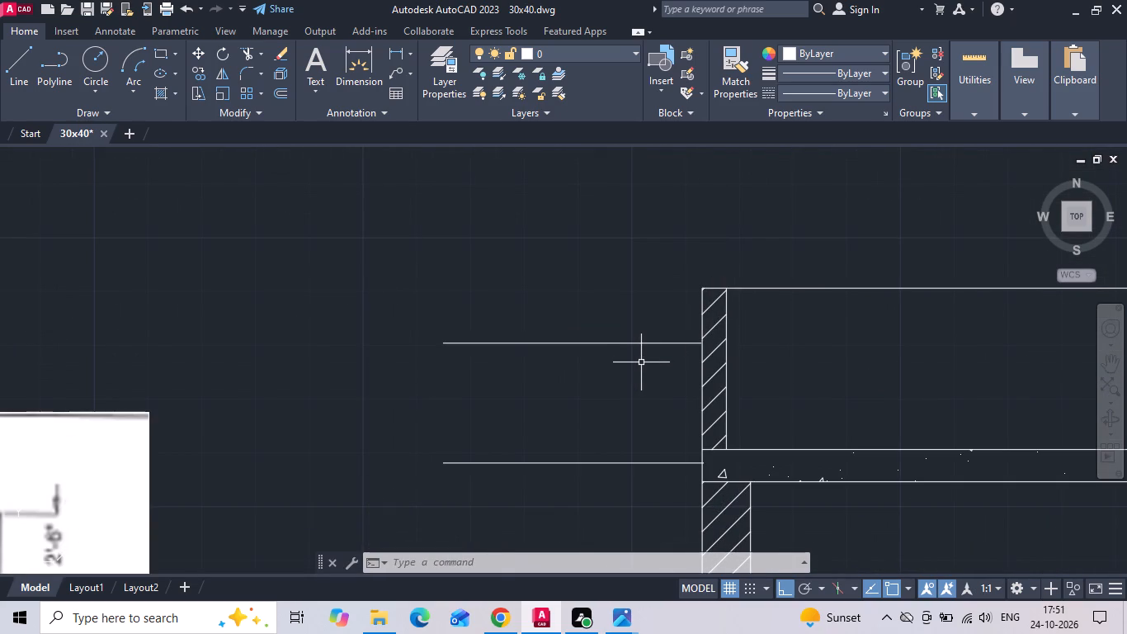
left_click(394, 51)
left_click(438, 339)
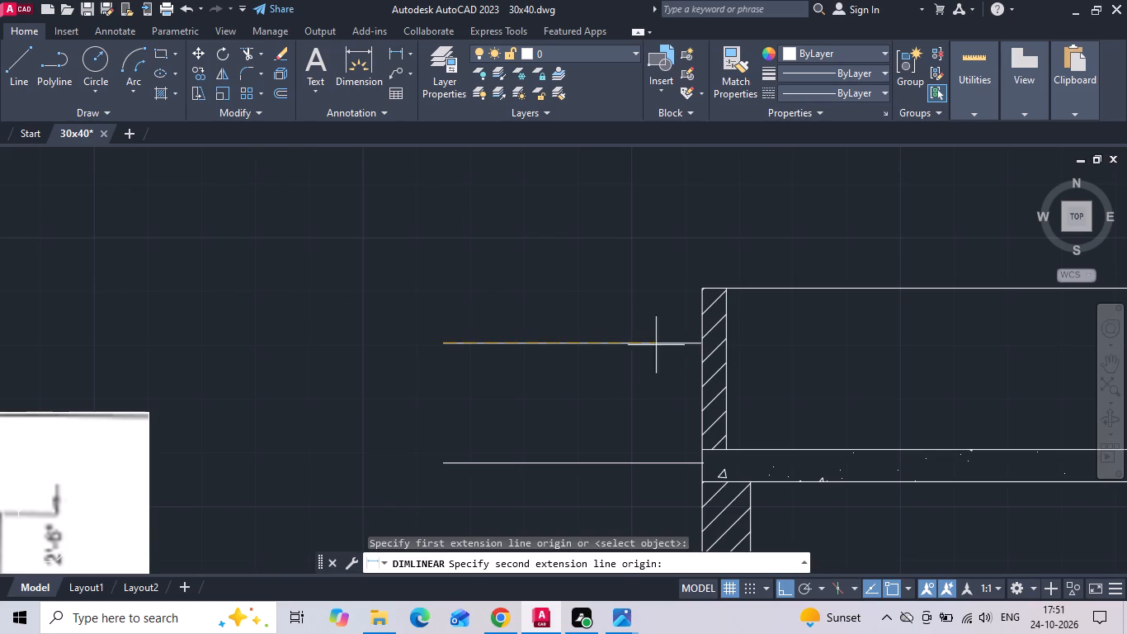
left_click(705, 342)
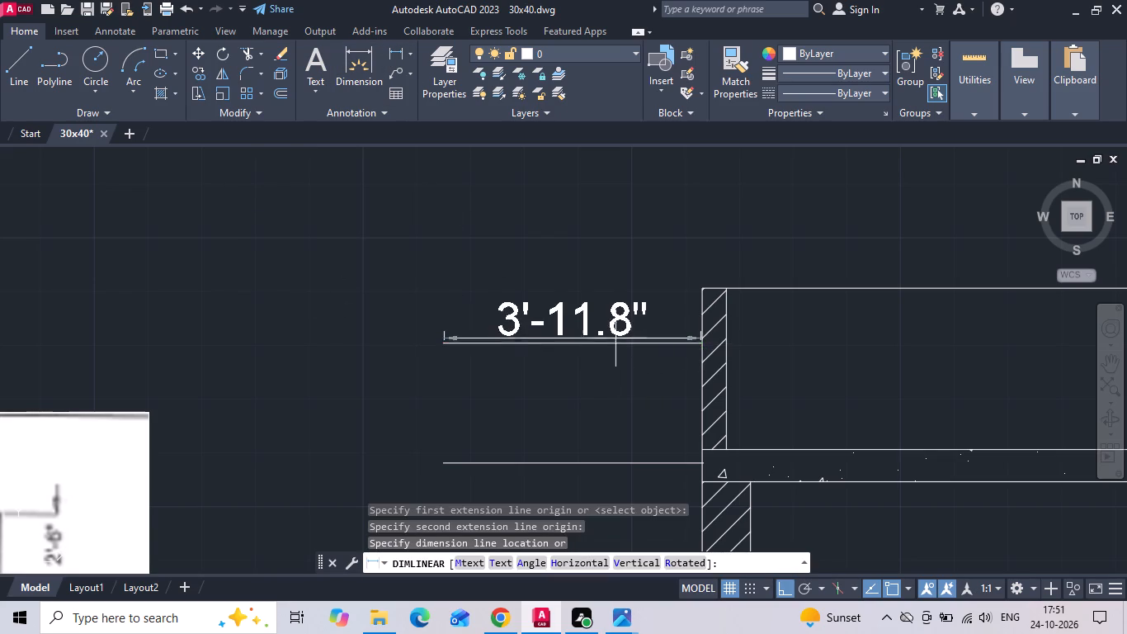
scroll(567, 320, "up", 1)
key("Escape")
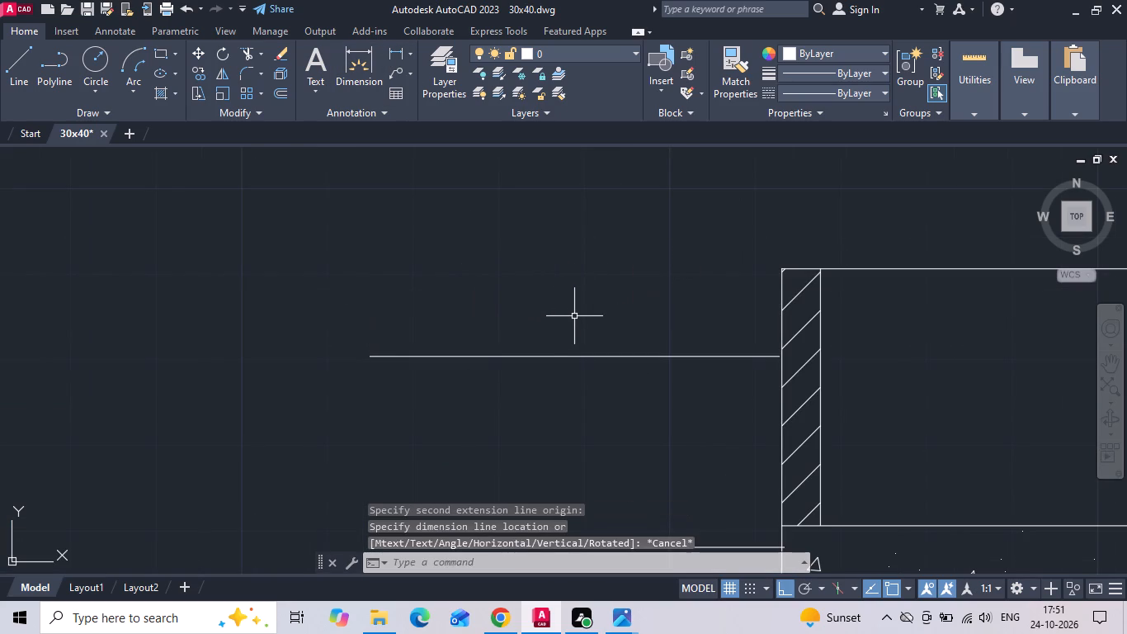
Extend the parapet leader line so it reaches the face of the parapet wall.
type("EX")
key("space")
left_click_drag(660, 314, 658, 417)
key("Escape")
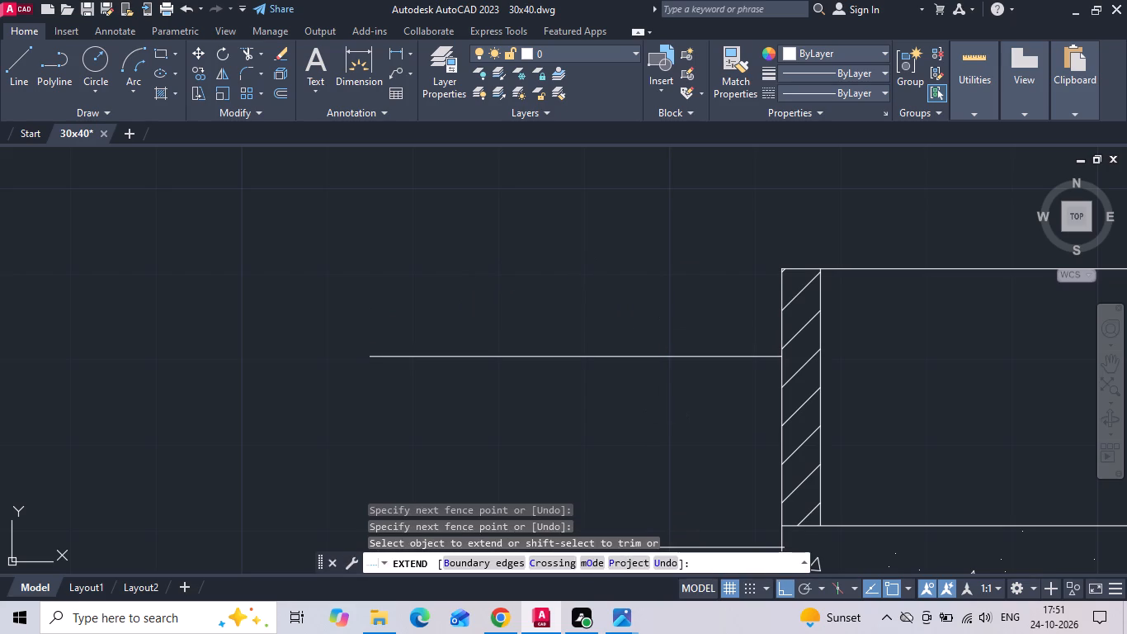
Draw a vertical guide line about 15'-4" long from the parapet leader's midpoint down past the foundation leader line.
type("L")
key("space")
left_click(575, 357)
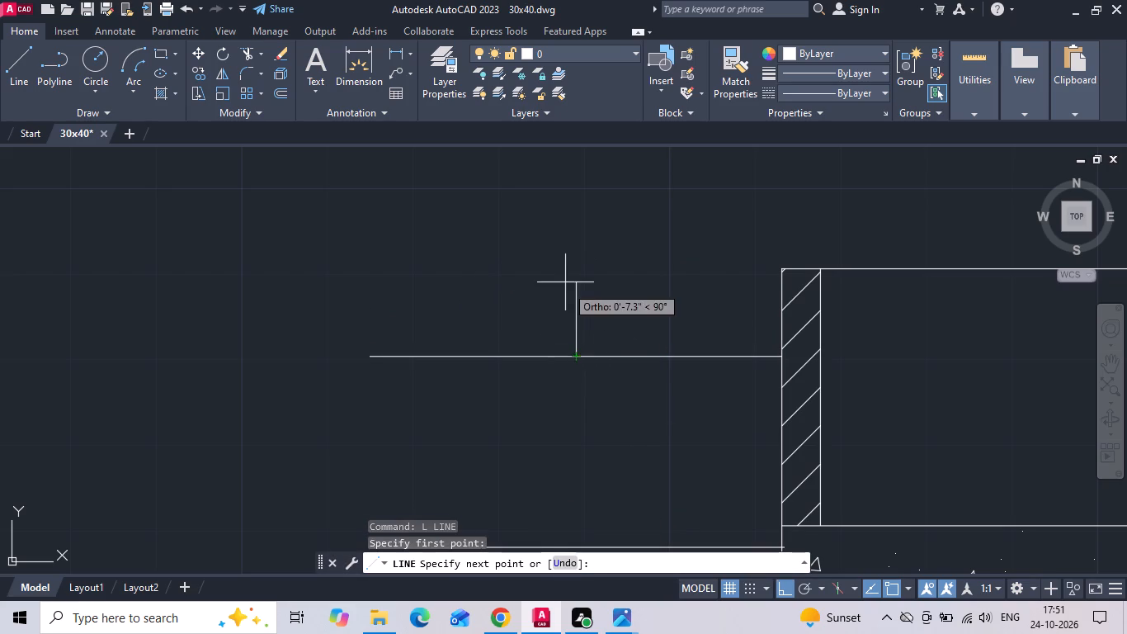
scroll(563, 268, "down", 3)
middle_click_drag(560, 465, 559, 257)
scroll(559, 244, "down", 1)
scroll(554, 319, "up", 1)
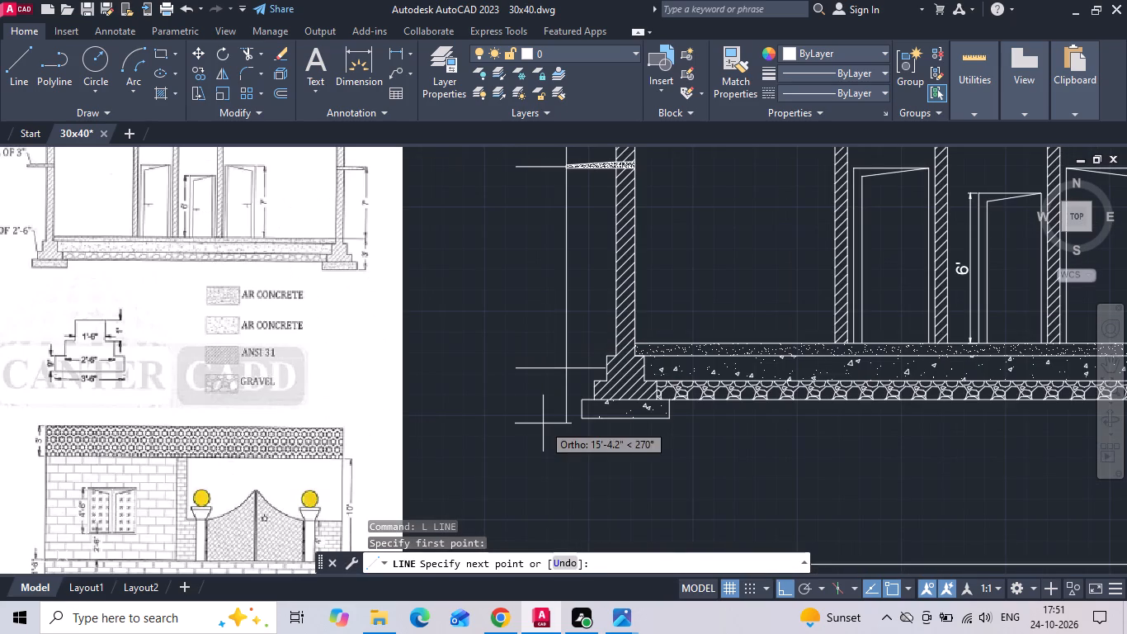
left_click(543, 423)
key("Escape")
Extend the foundation leader line so it reaches the stepped foundation wall's face.
scroll(562, 329, "up", 3)
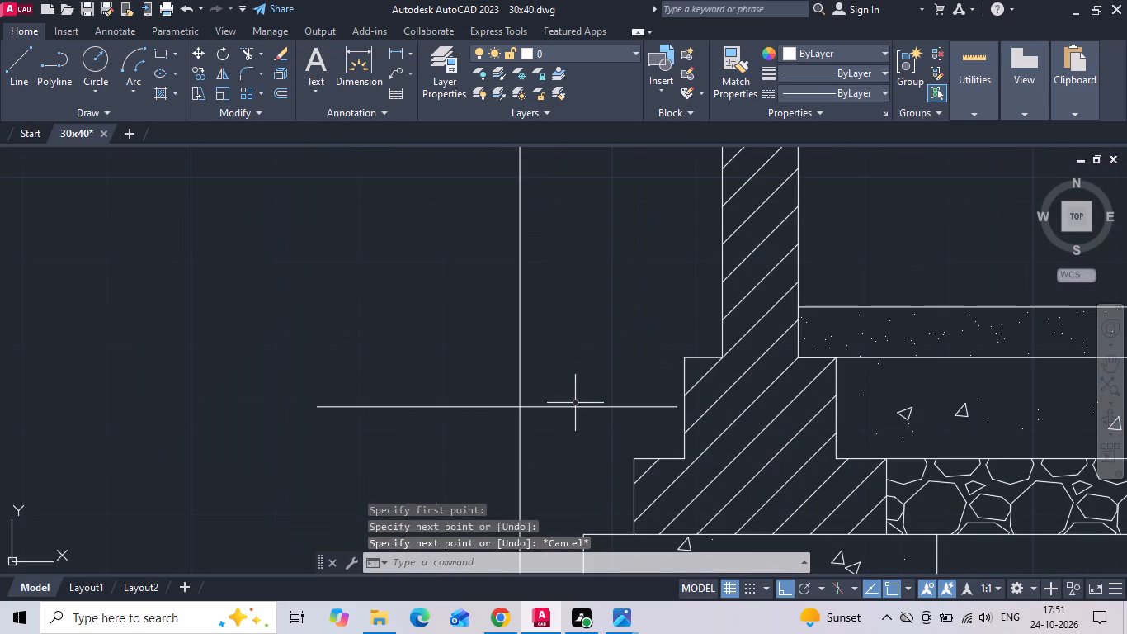
type("EX")
key("space")
left_click(583, 419)
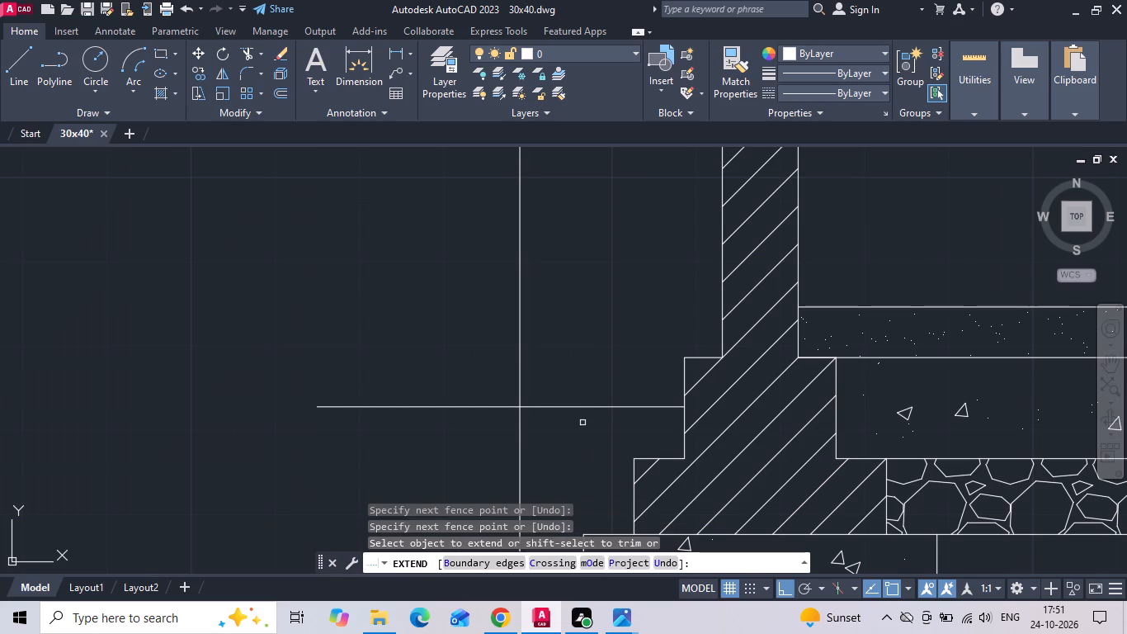
key("Escape")
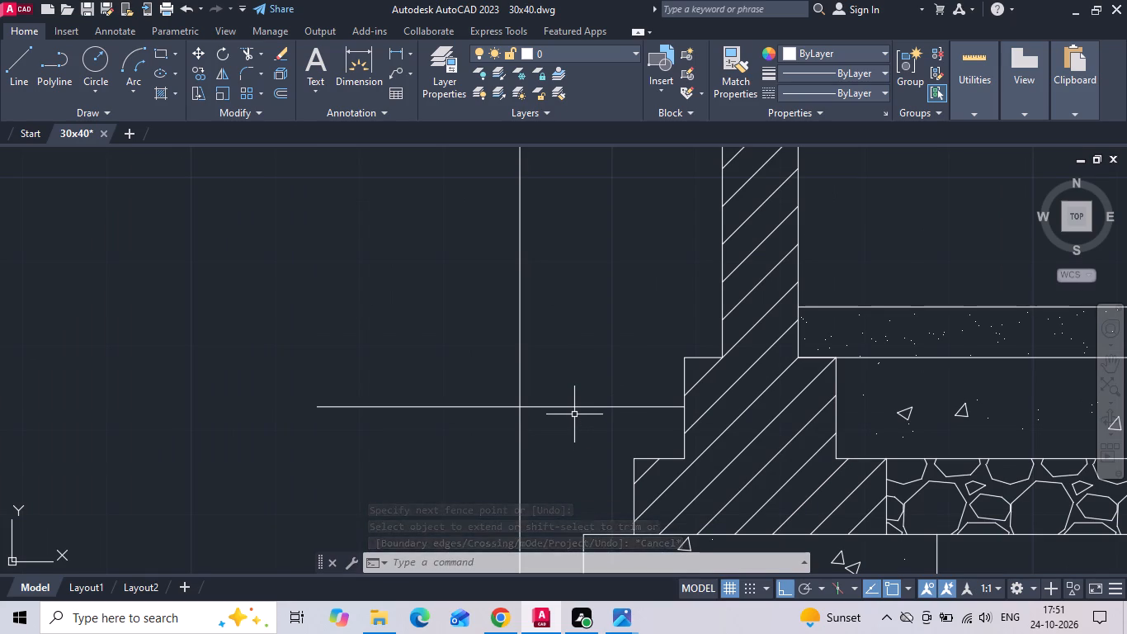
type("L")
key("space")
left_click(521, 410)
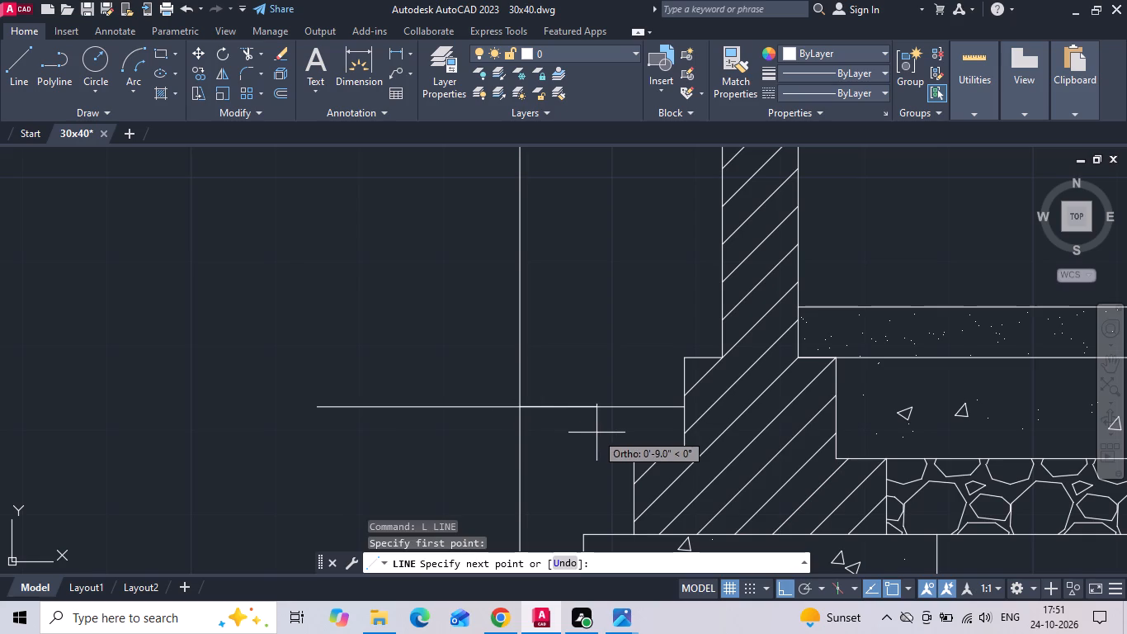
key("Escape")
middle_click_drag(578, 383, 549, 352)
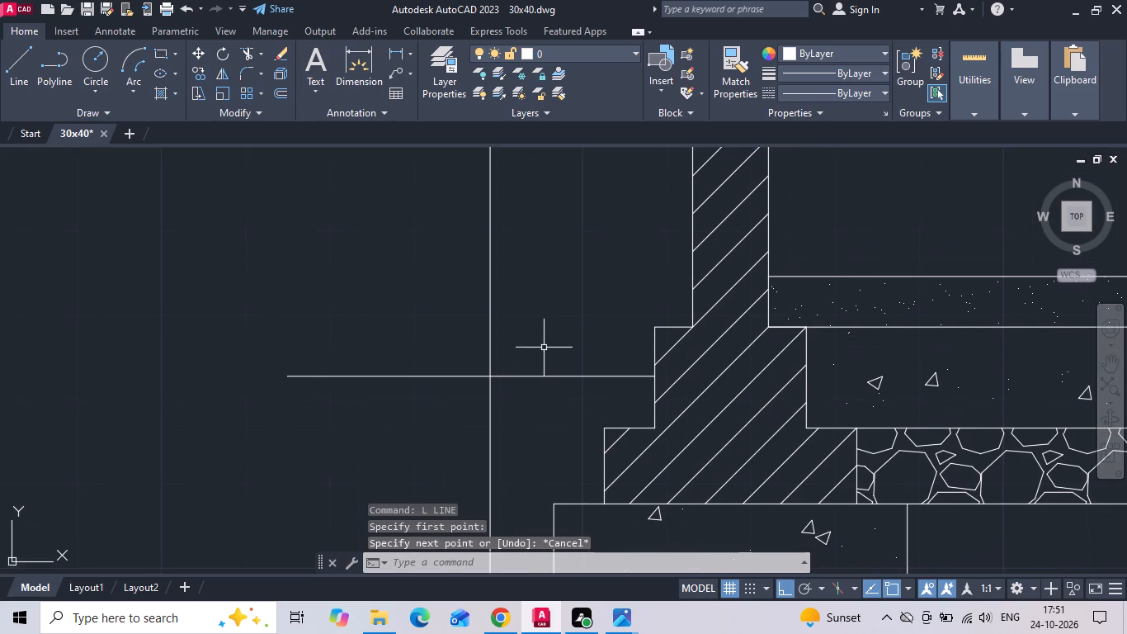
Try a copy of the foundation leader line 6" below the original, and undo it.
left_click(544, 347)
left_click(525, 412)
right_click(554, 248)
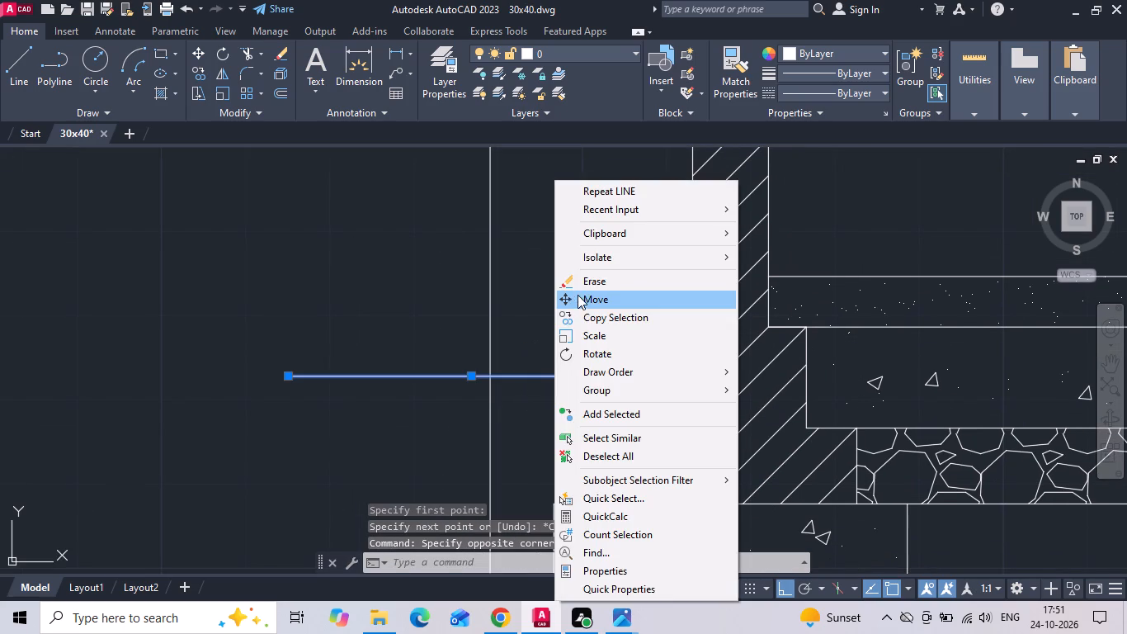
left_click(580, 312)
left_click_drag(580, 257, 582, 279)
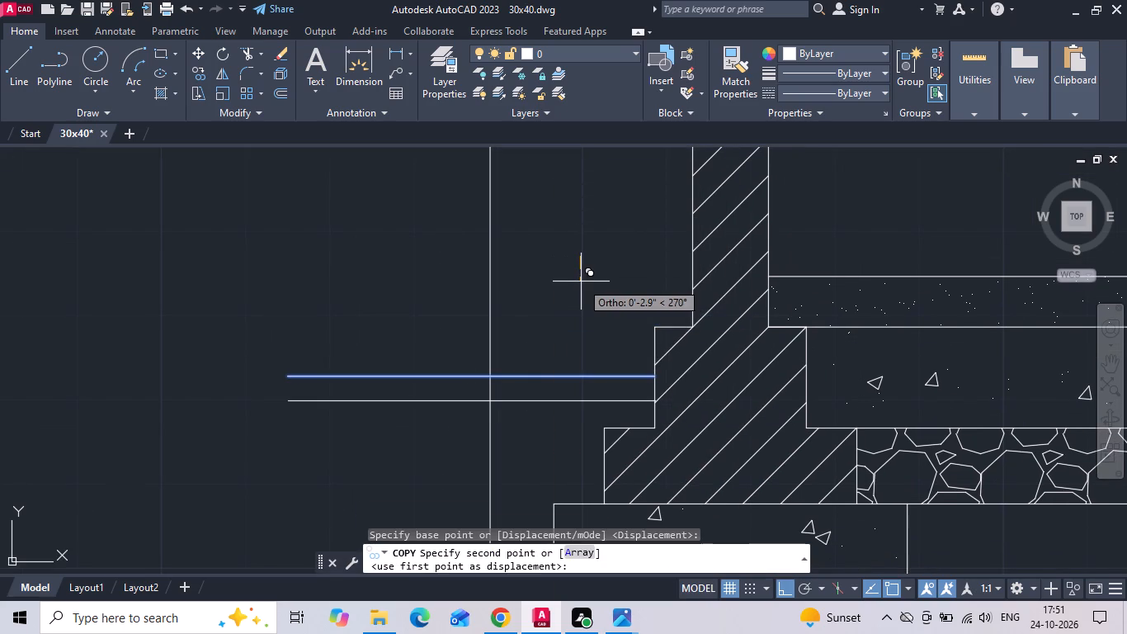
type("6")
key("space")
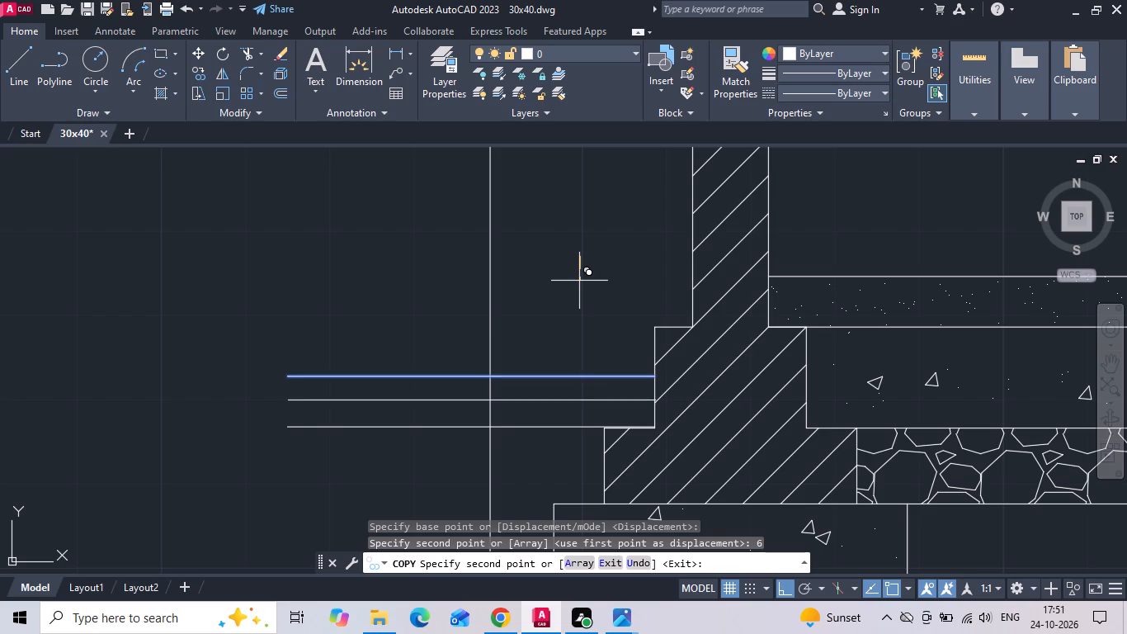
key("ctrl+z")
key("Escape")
Copy the foundation leader line 3" straight down.
left_click_drag(556, 348, 549, 381)
left_click(540, 401)
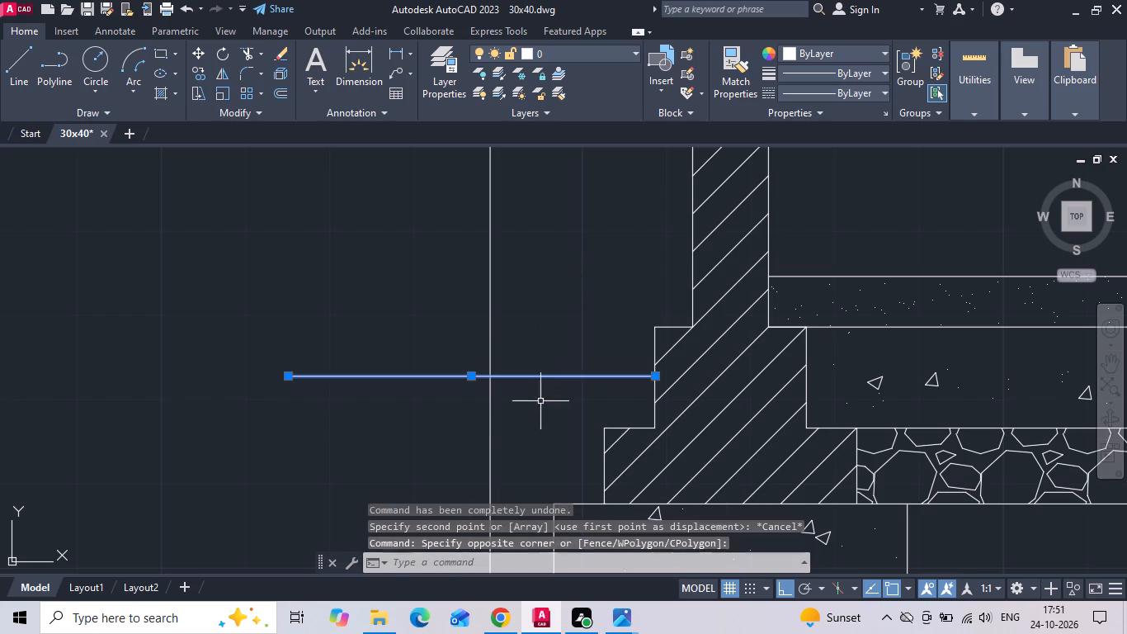
right_click(532, 300)
left_click(559, 324)
left_click_drag(563, 277, 568, 298)
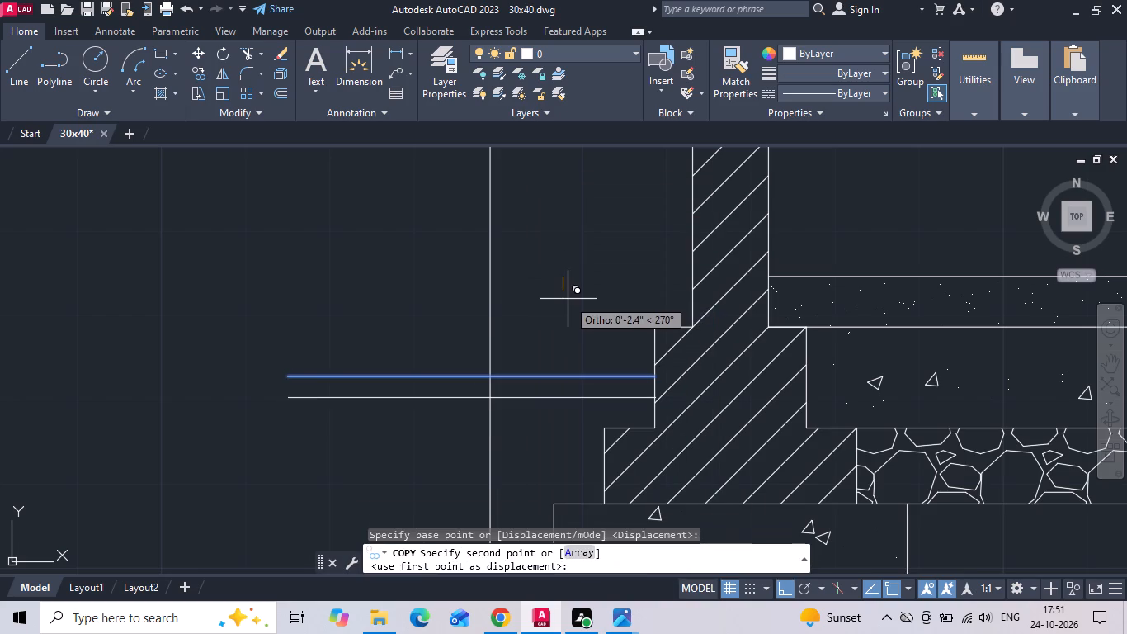
type("3")
key("space")
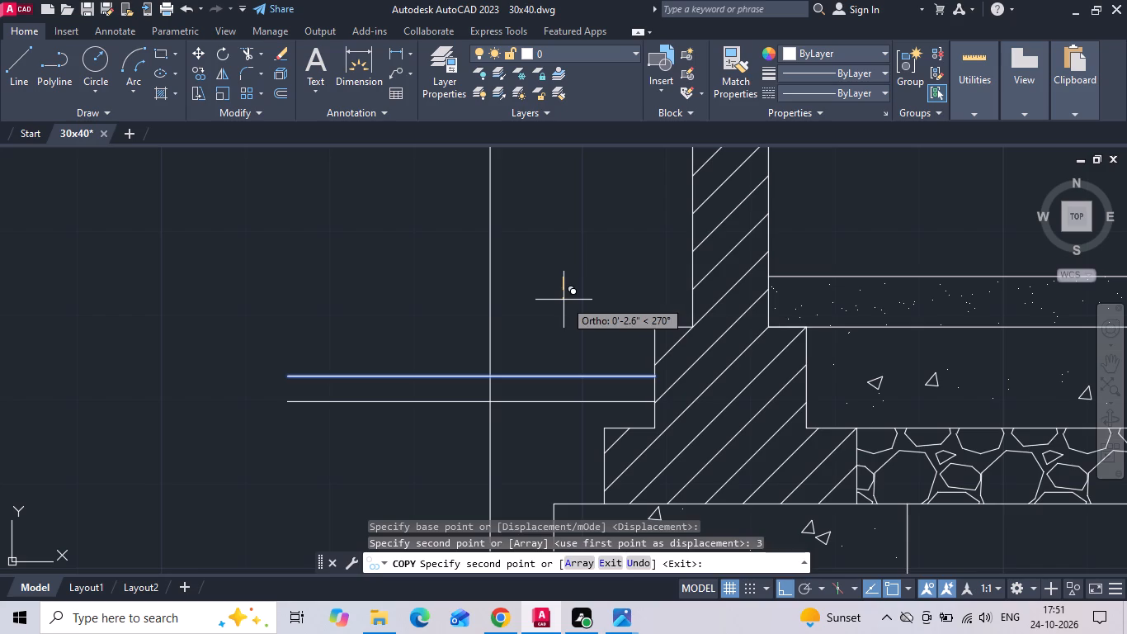
key("Escape")
Draw a sloping line from the guide line's crossing with the foundation leader to the lower copy's end at the foundation.
type("L")
key("space")
left_click(493, 371)
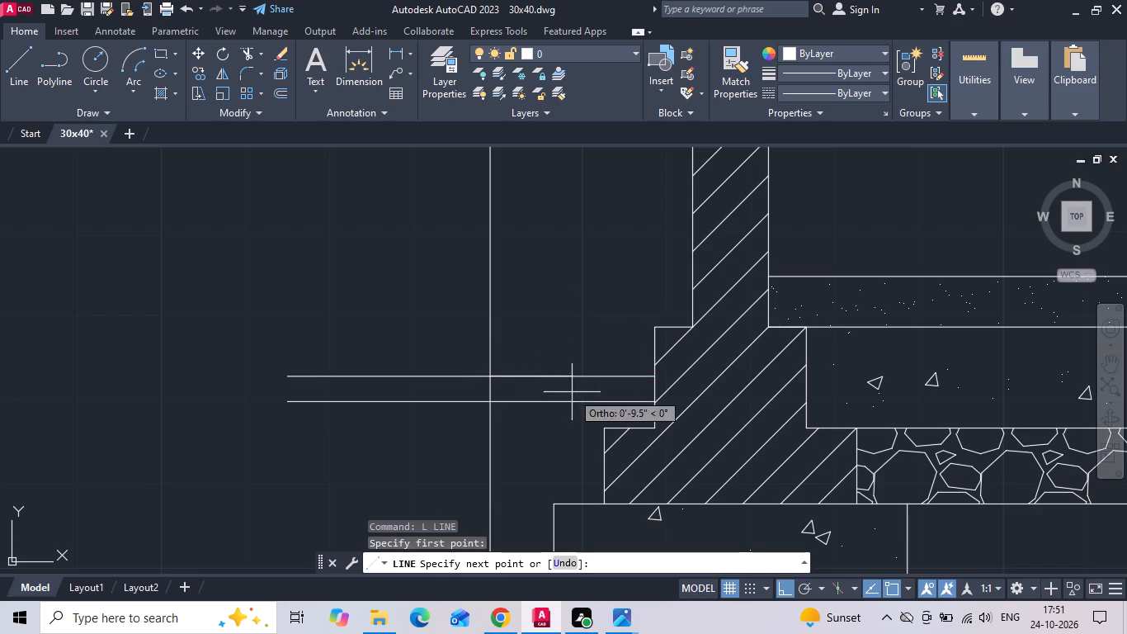
left_click(652, 400)
key("Escape")
Erase the lower copy of the foundation leader line.
left_click(552, 405)
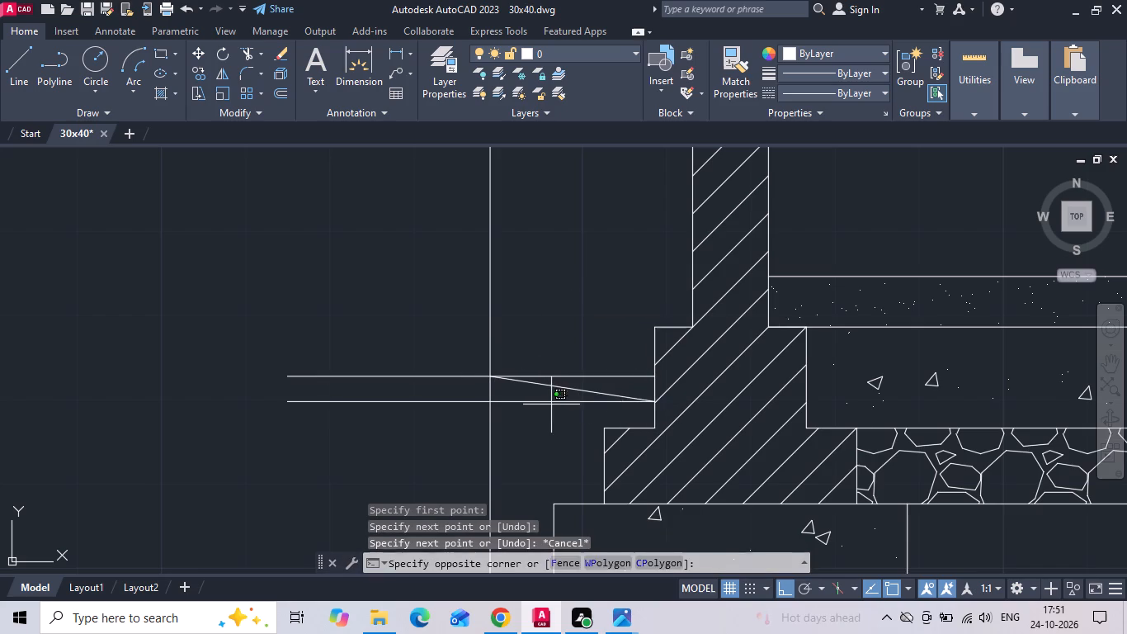
left_click(545, 395)
left_click(549, 375)
key("Escape")
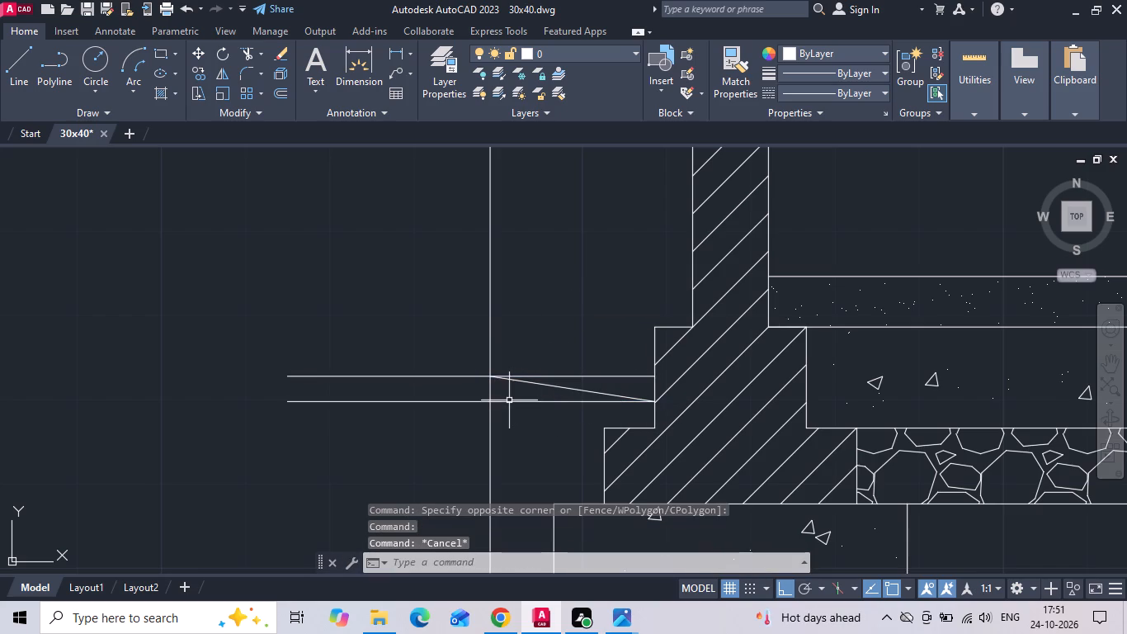
left_click(509, 400)
key("Delete")
Trim the horizontal part of the foundation leader line between the vertical guide line and the foundation.
type("TR")
key("space")
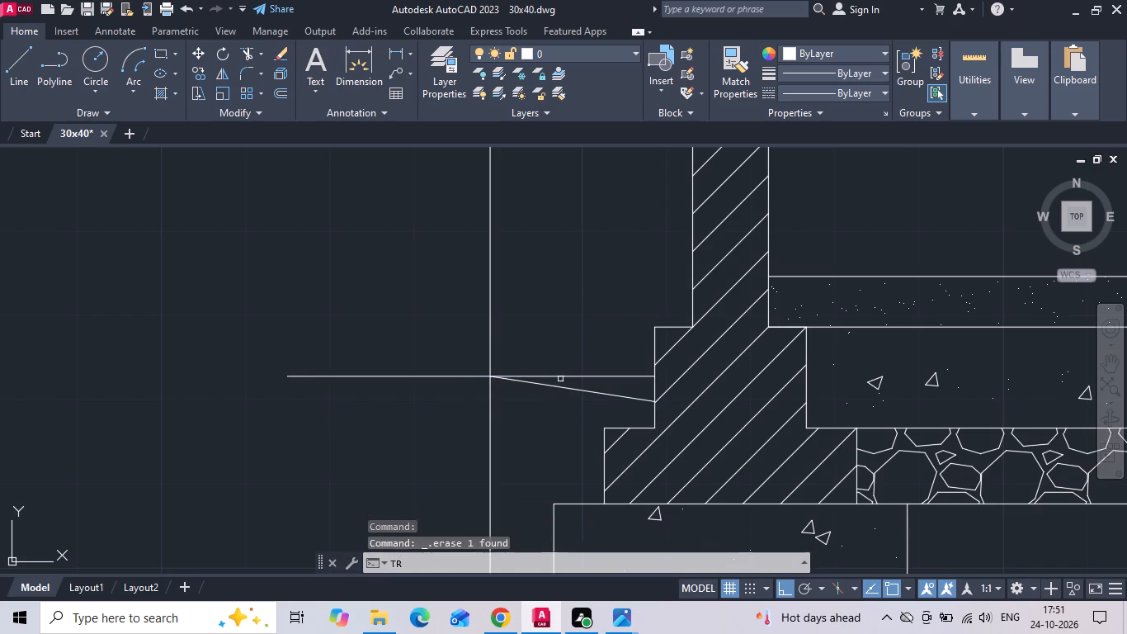
left_click(571, 376)
key("Escape")
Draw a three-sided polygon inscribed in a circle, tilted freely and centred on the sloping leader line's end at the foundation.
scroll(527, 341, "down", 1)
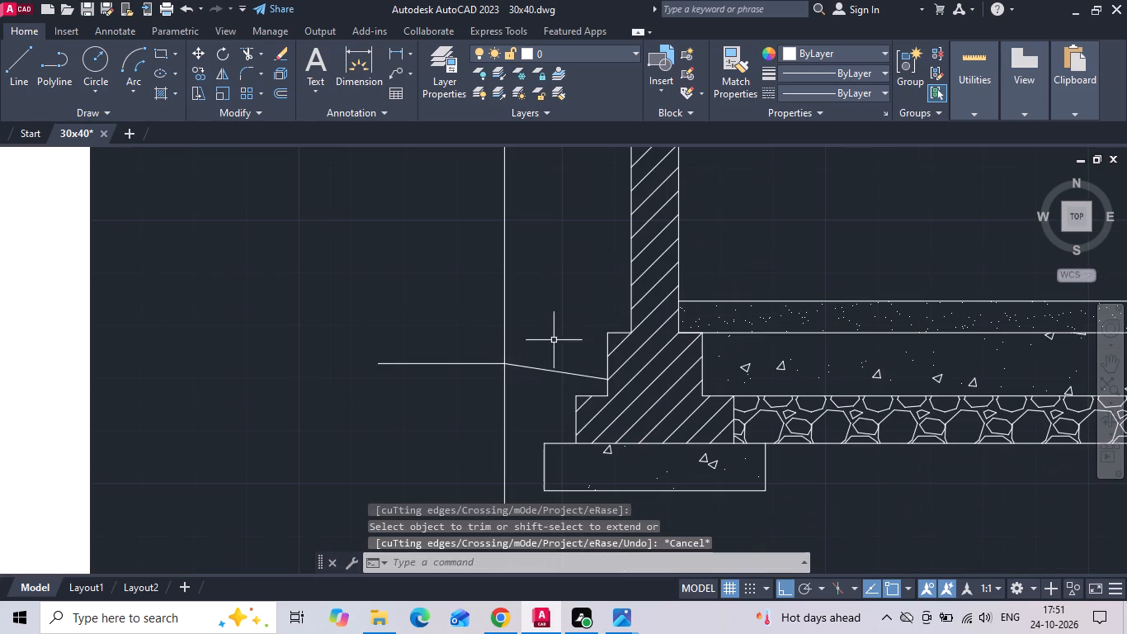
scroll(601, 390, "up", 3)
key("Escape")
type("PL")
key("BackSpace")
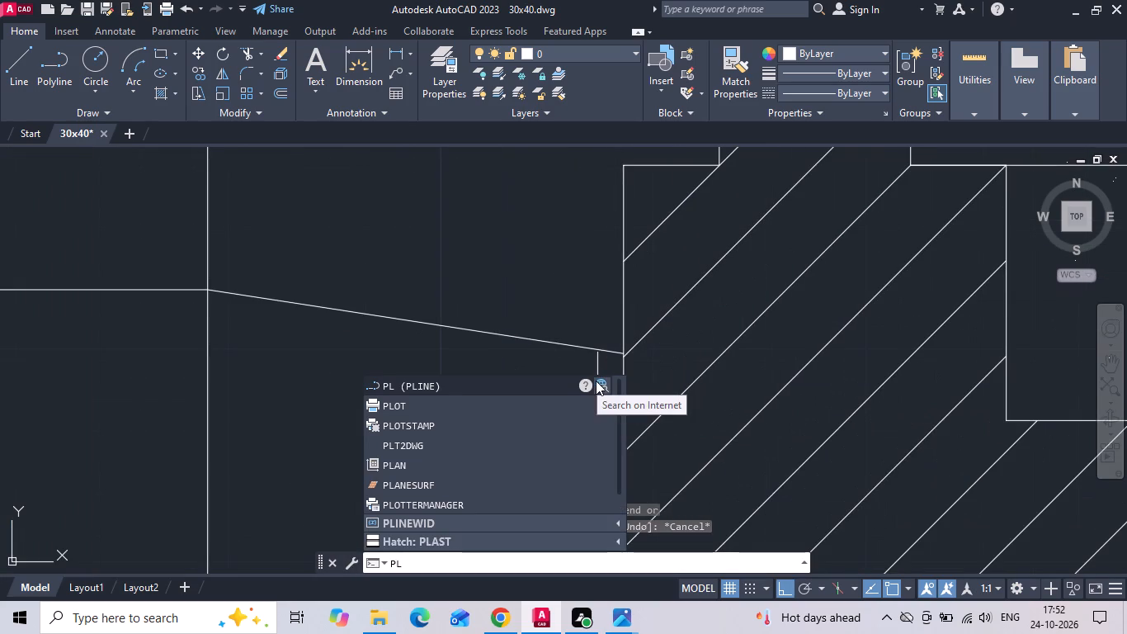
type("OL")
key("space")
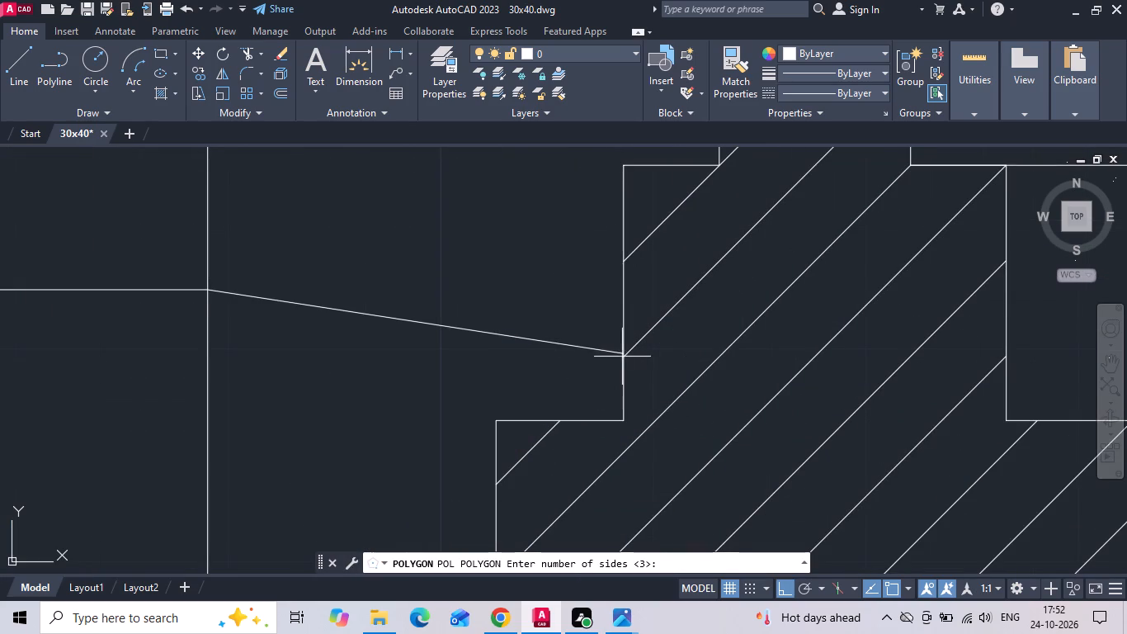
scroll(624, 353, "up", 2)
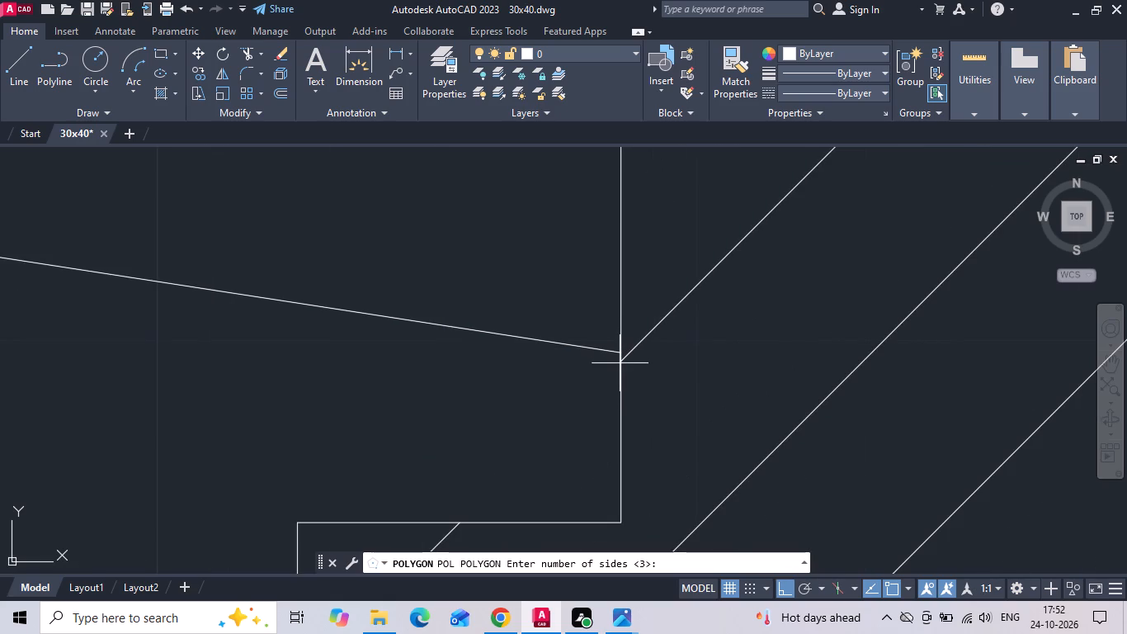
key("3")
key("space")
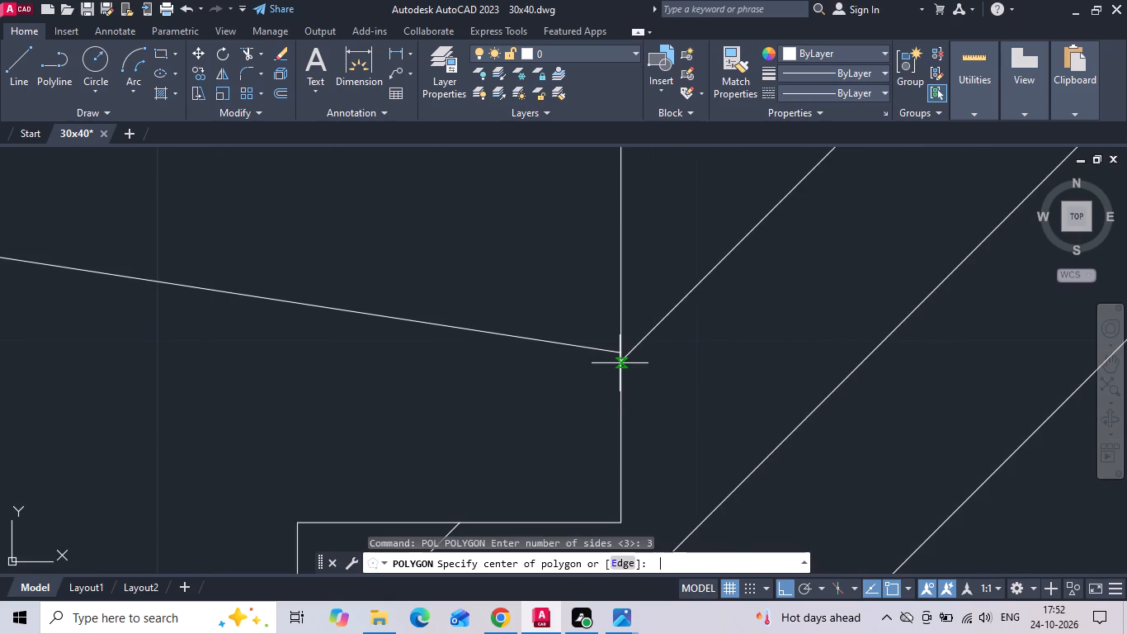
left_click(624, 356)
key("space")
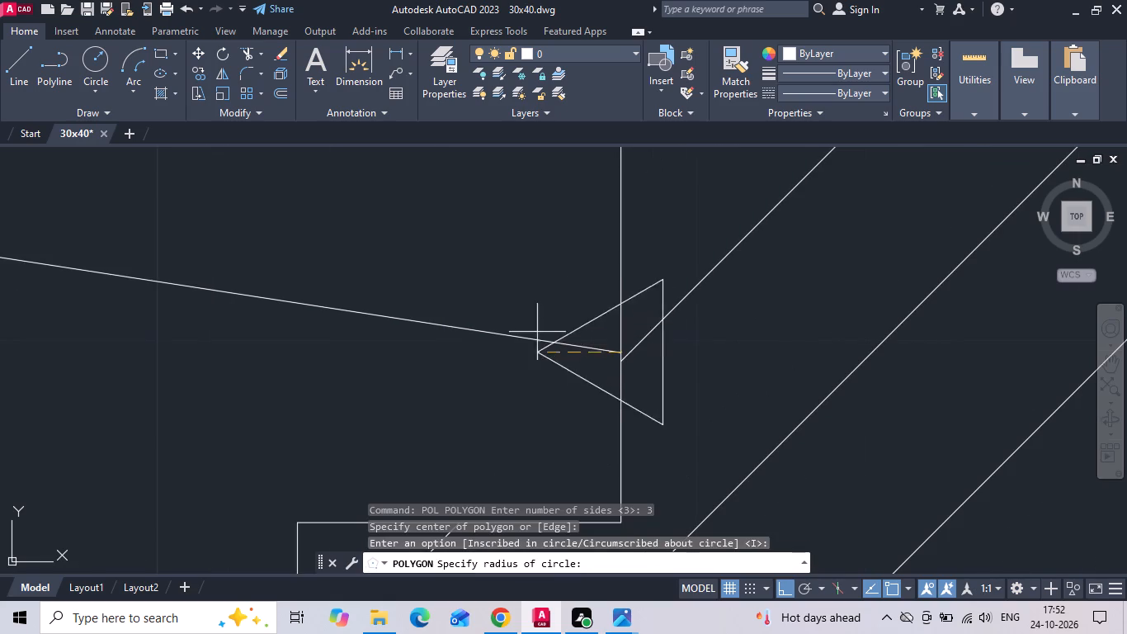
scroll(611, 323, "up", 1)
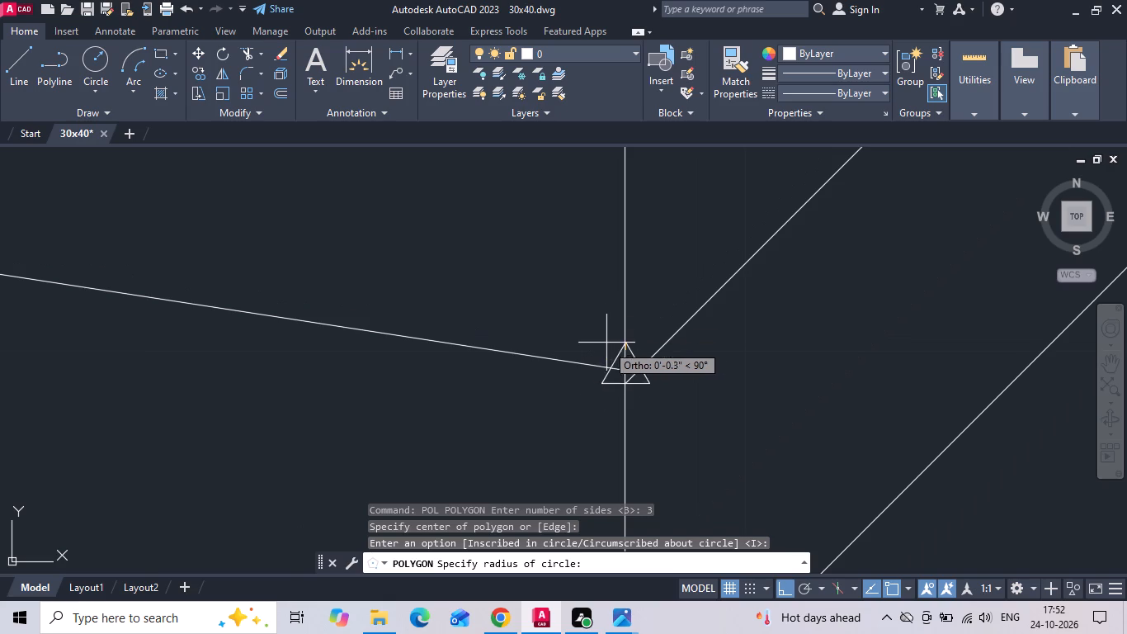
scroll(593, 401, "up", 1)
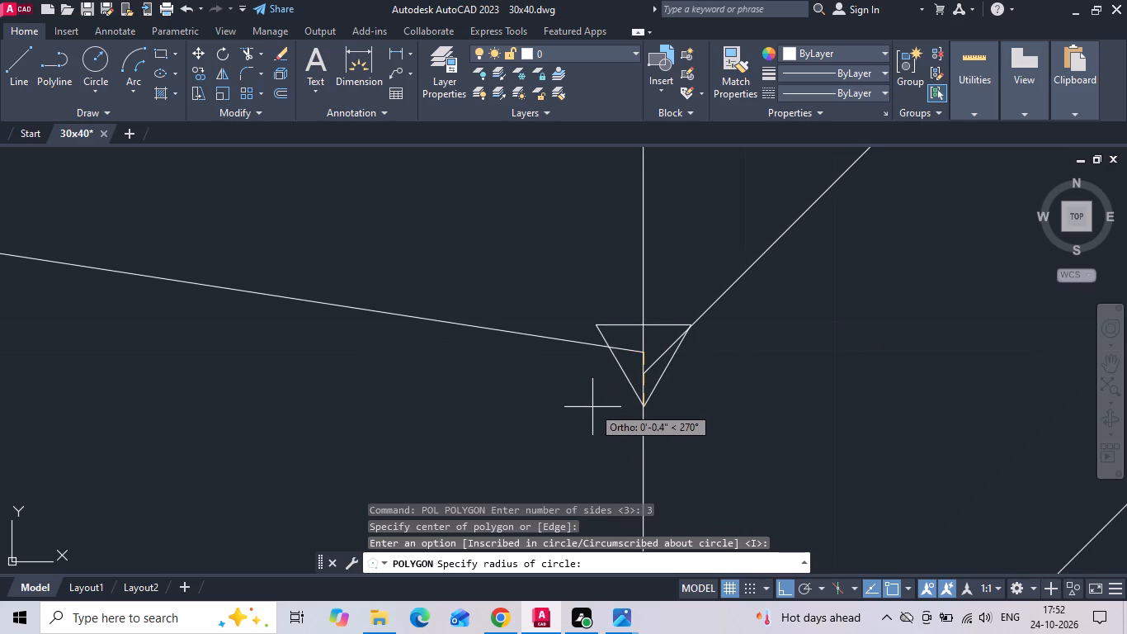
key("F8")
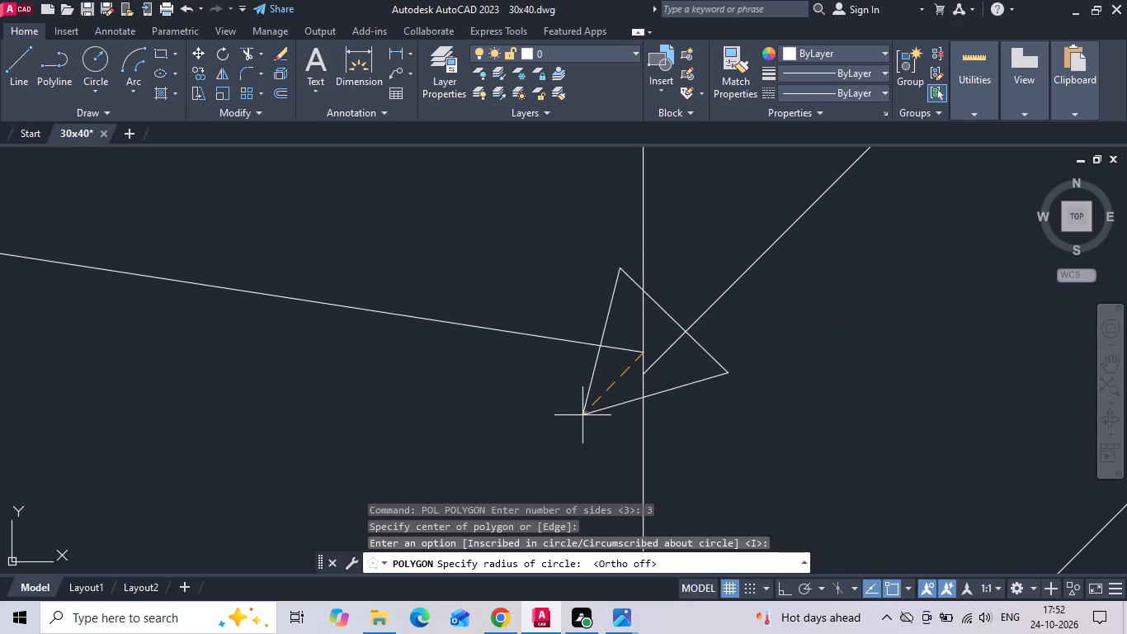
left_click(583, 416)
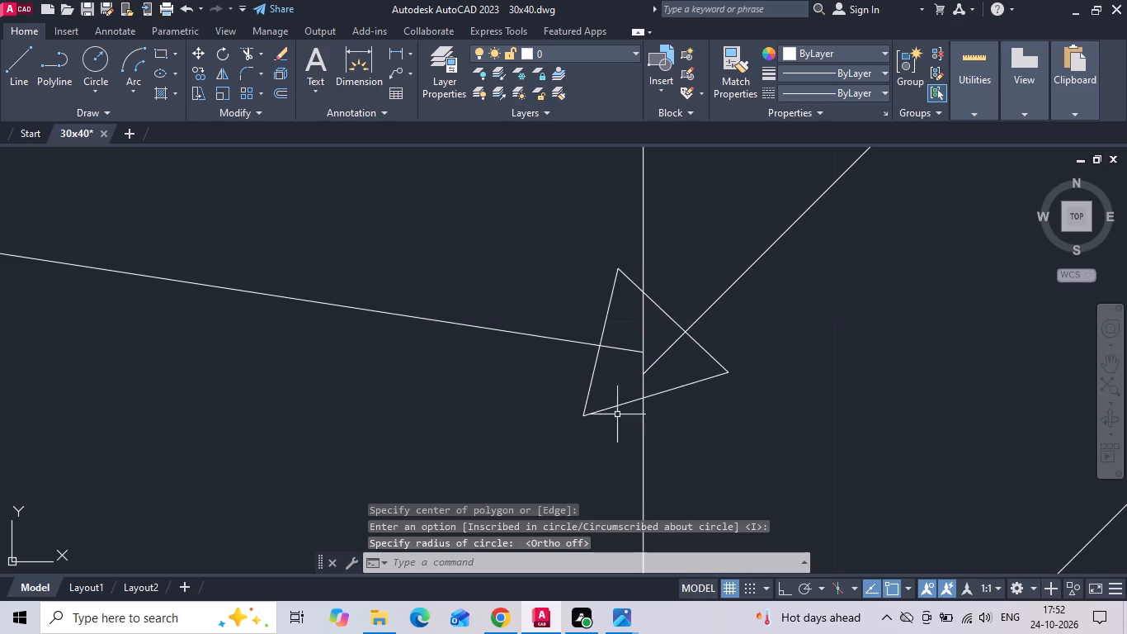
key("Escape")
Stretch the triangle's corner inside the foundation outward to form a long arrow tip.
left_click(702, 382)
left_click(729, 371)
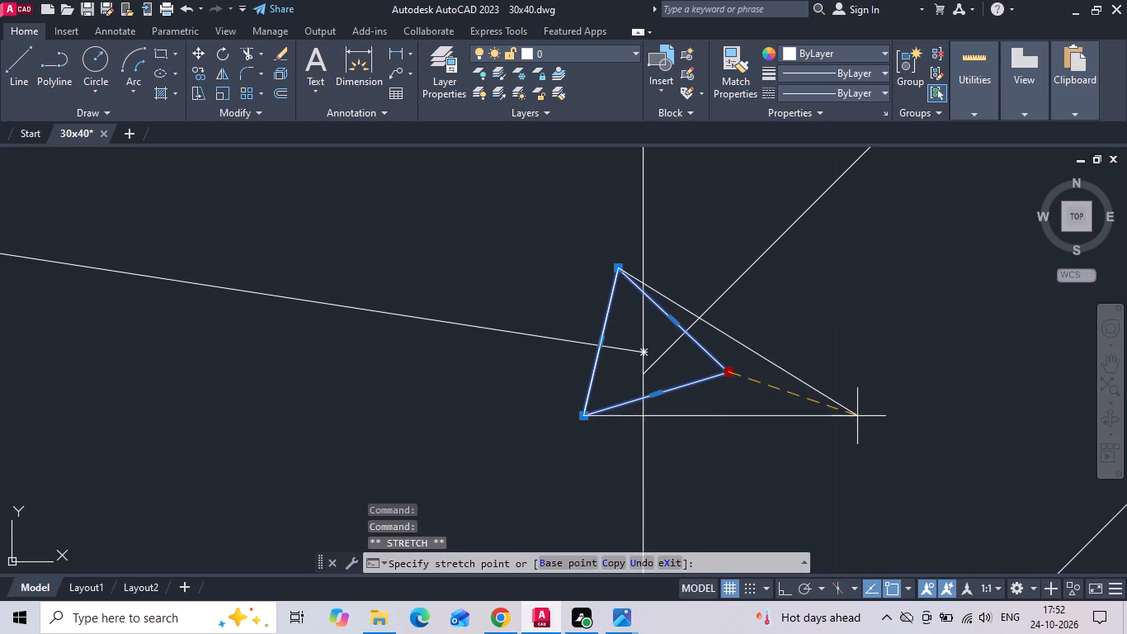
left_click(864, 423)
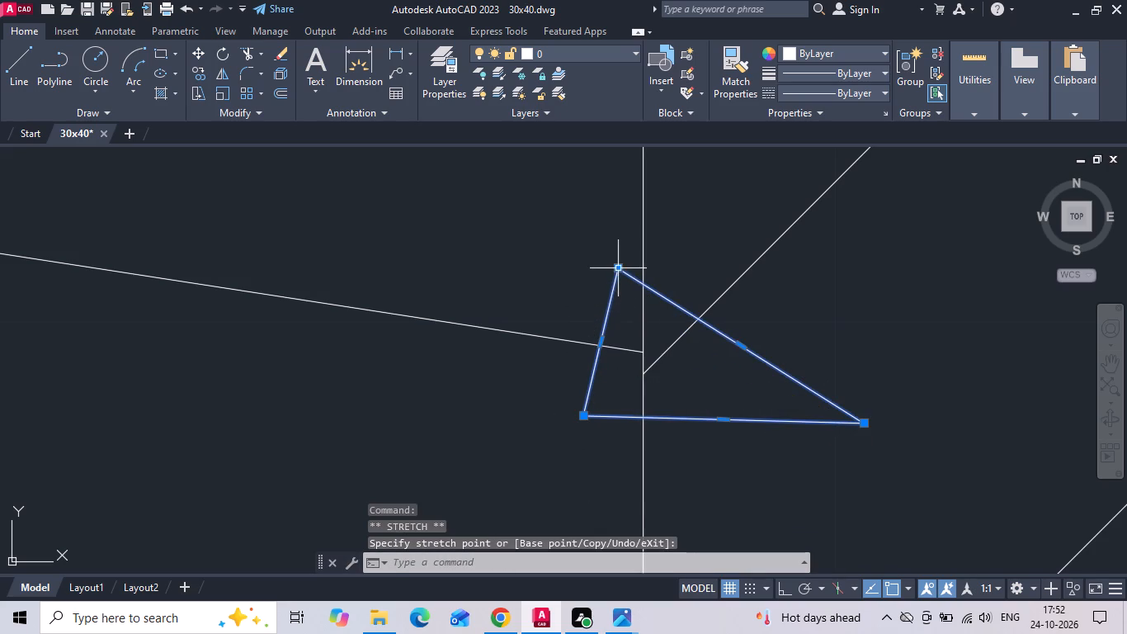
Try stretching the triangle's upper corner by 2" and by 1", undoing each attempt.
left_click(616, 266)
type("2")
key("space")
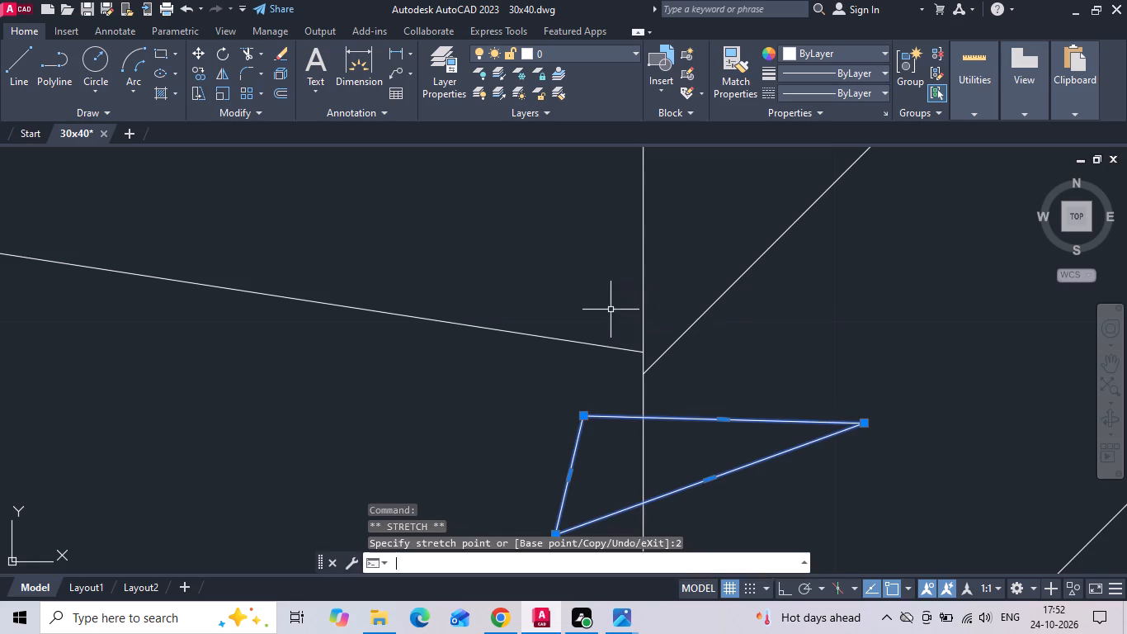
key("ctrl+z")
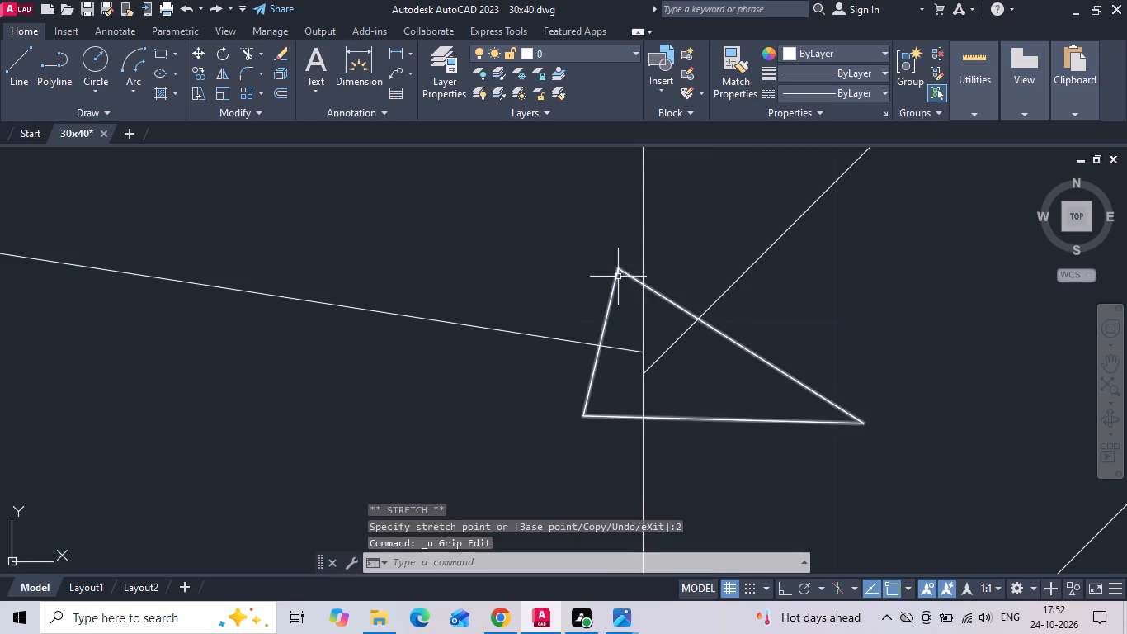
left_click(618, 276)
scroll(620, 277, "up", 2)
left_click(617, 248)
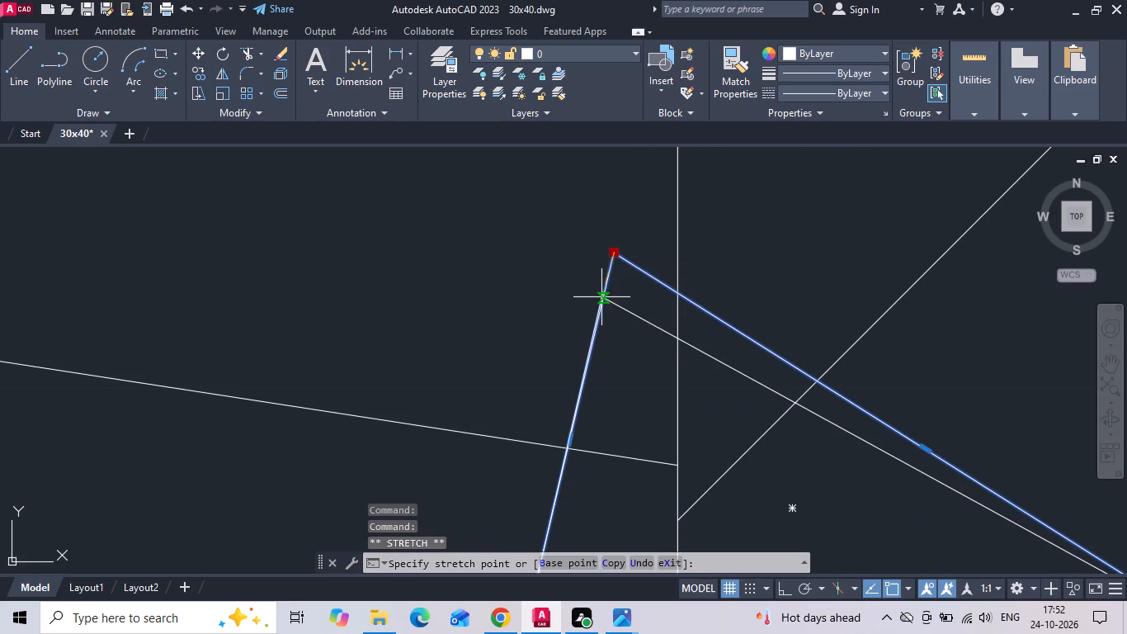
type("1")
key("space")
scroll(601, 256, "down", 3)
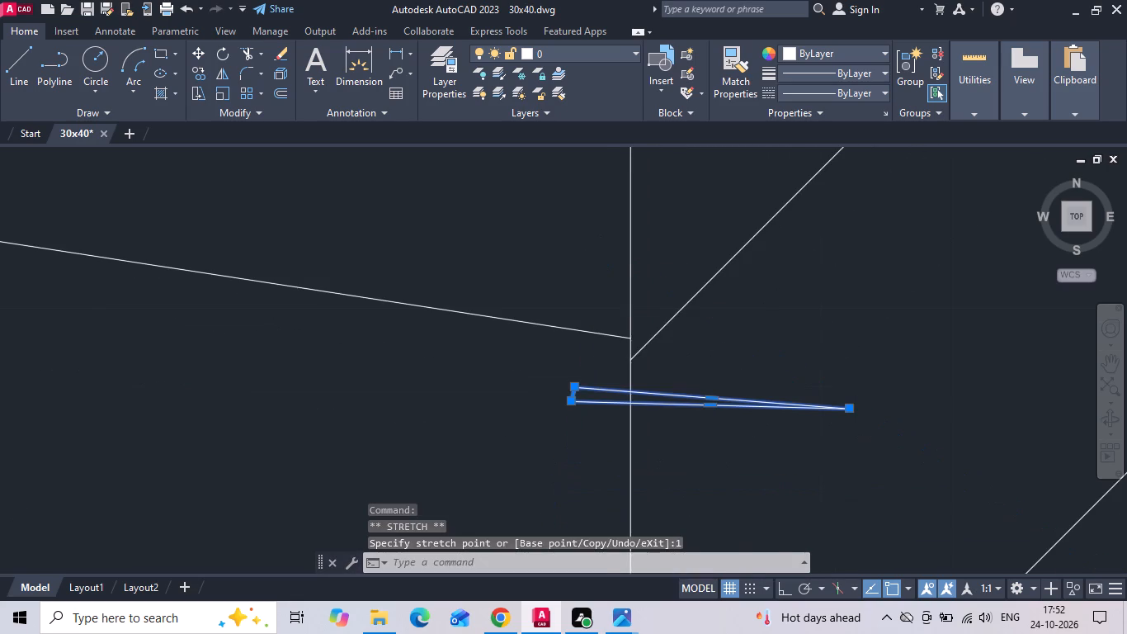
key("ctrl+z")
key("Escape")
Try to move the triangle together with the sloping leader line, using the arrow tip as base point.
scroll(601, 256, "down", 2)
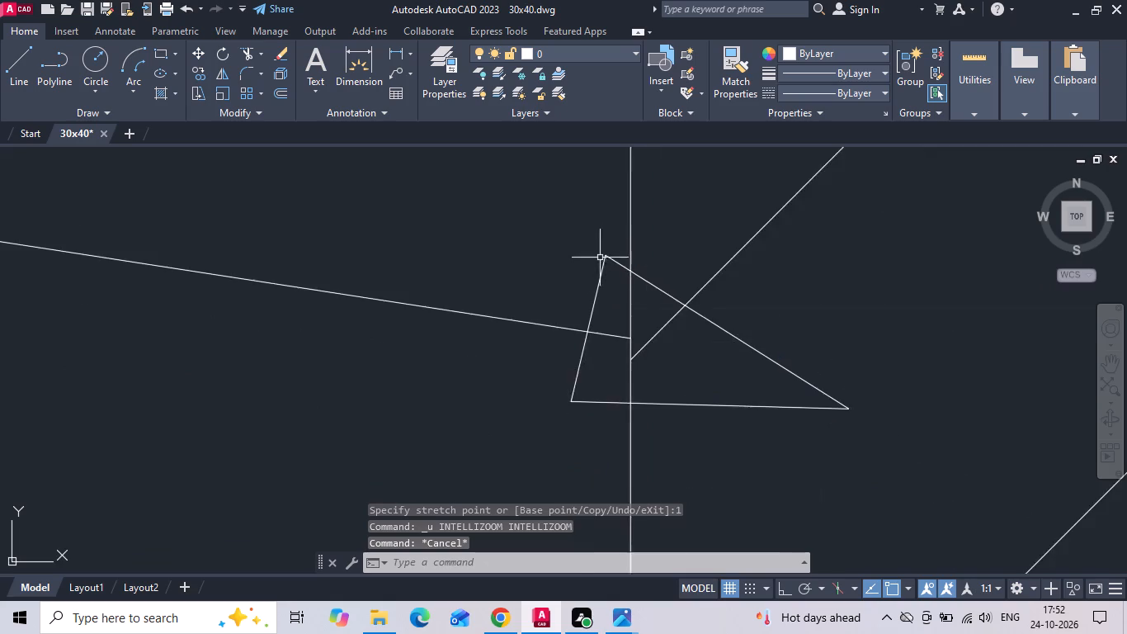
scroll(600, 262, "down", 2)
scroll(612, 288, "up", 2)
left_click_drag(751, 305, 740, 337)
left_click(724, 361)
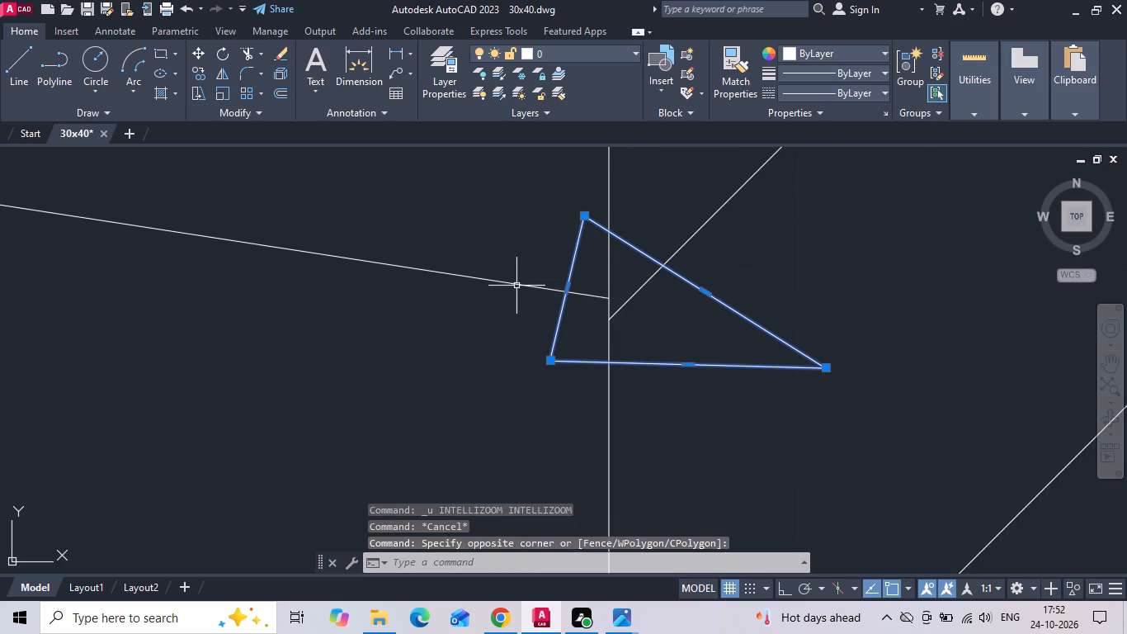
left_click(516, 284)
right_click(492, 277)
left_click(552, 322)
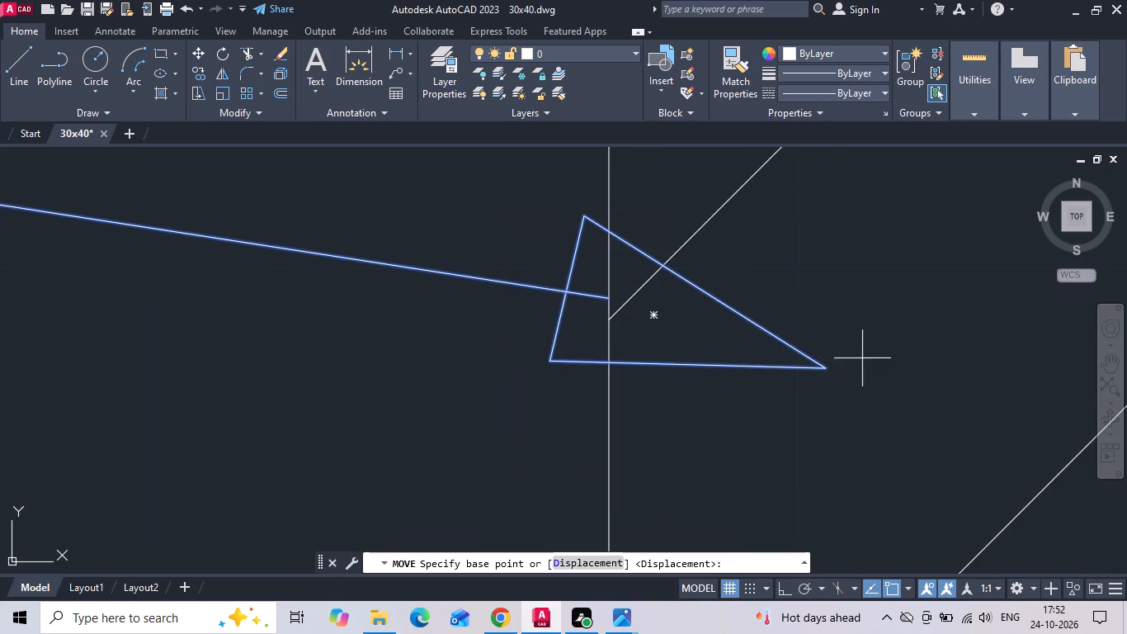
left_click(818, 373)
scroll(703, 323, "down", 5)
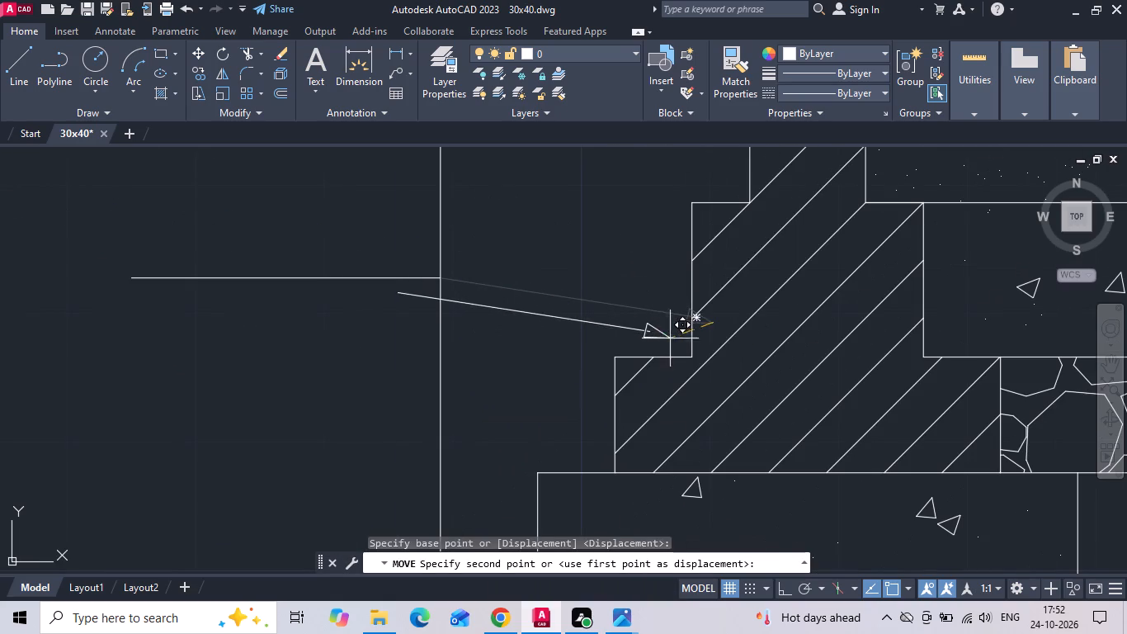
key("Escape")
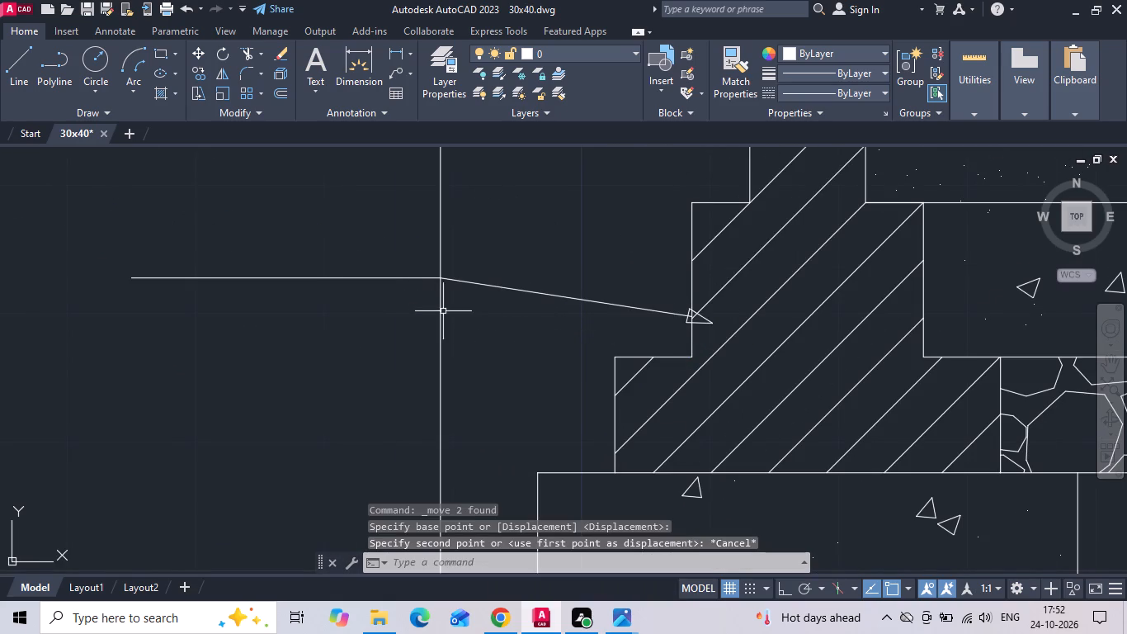
Erase the foundation's horizontal leader line, its sloping line and the triangle at its end.
left_click_drag(410, 304, 371, 244)
left_click(336, 206)
key("Delete")
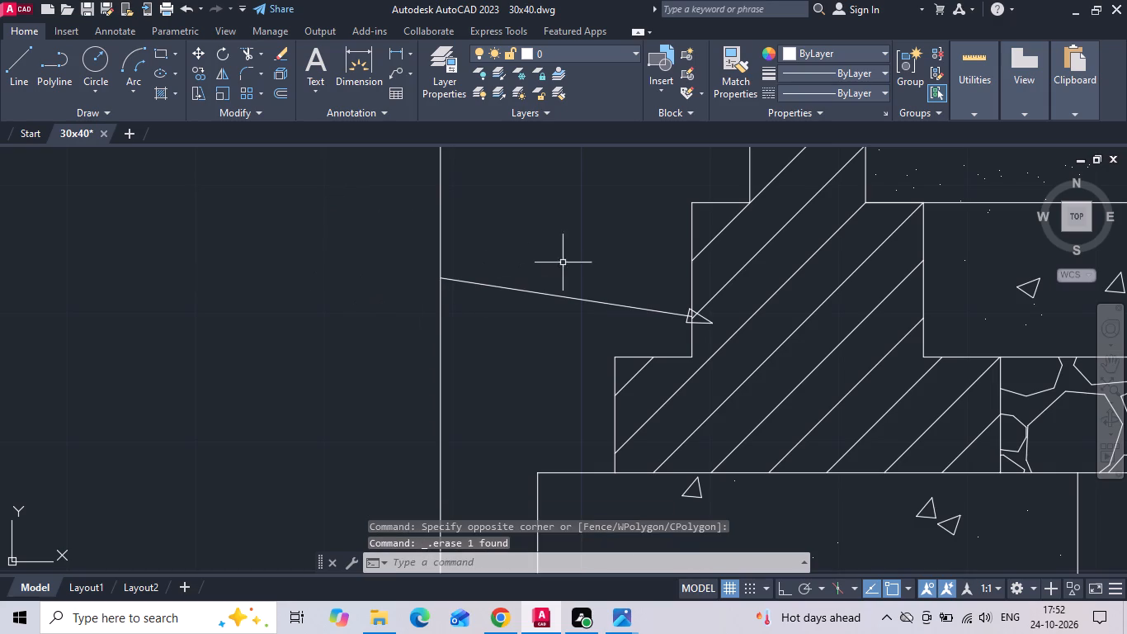
scroll(682, 305, "up", 3)
left_click(718, 329)
left_click_drag(659, 334, 652, 334)
left_click(549, 409)
key("Delete")
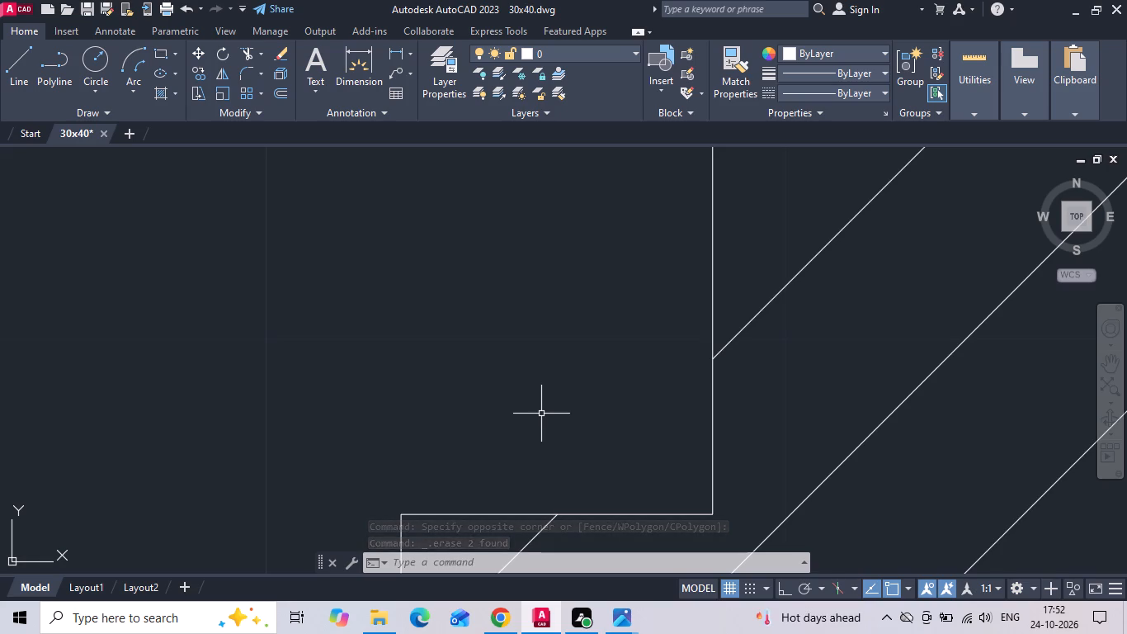
Erase the vertical guide line and the remaining parapet, slab and lintel leader lines beside the section.
scroll(568, 450, "down", 3)
scroll(494, 336, "down", 2)
scroll(413, 352, "down", 3)
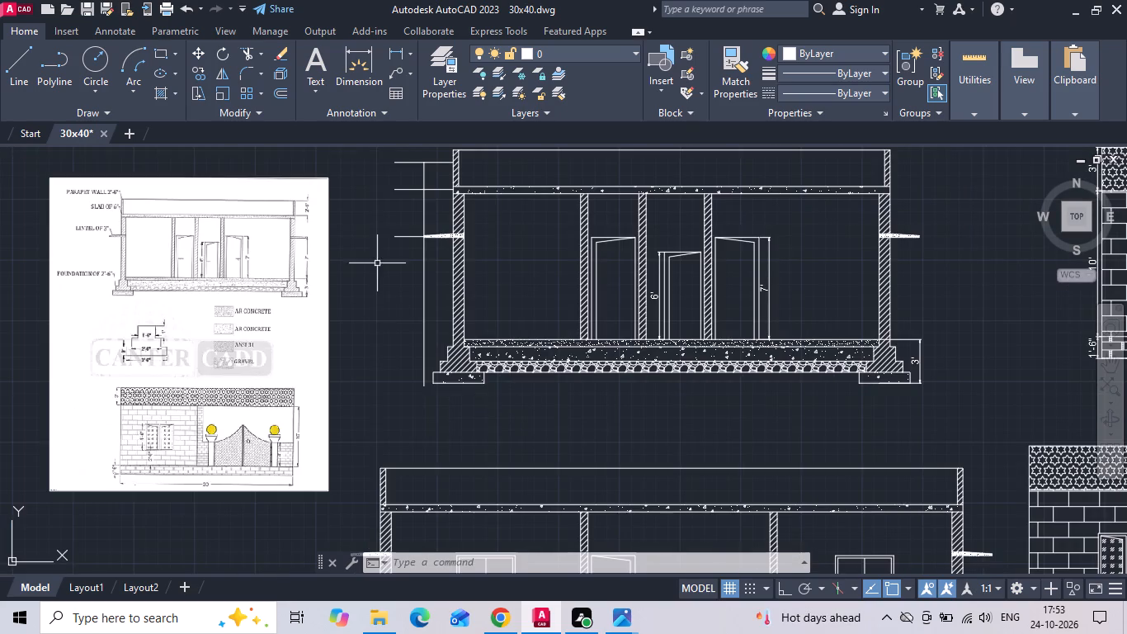
scroll(416, 173, "up", 3)
middle_click_drag(412, 209, 412, 348)
scroll(412, 348, "down", 1)
left_click_drag(436, 278, 391, 412)
left_click(371, 459)
key("Delete")
scroll(413, 336, "down", 2)
left_click_drag(405, 359, 378, 430)
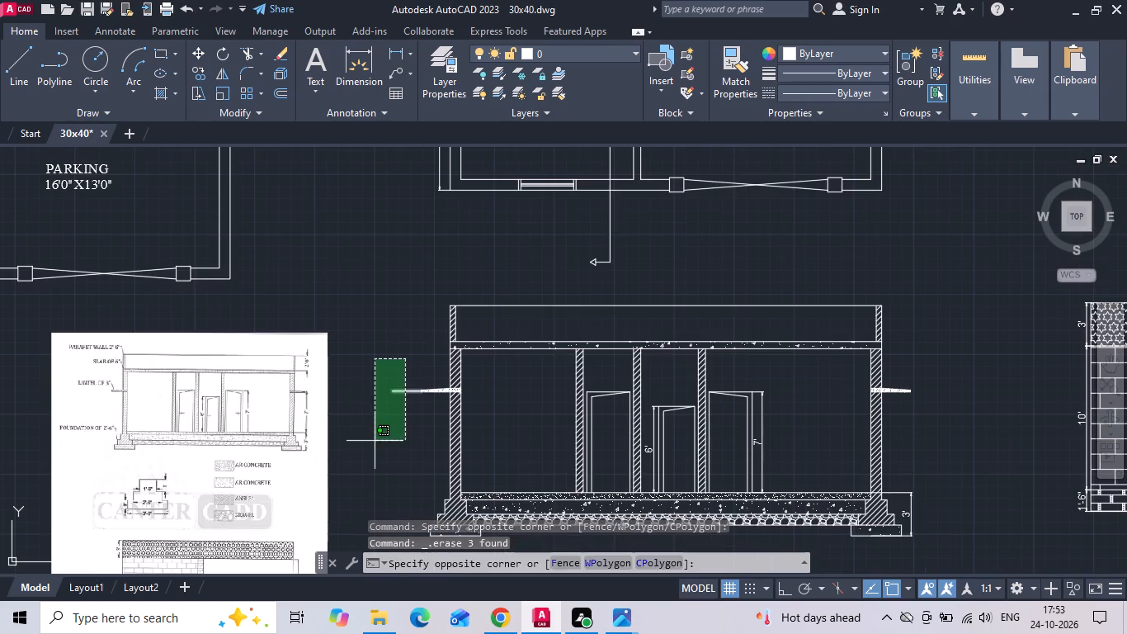
left_click(375, 441)
key("Delete")
Draw a 1'6" horizontal line in the empty space between the reference image and the section's outer wall.
middle_click_drag(410, 397, 491, 256)
scroll(461, 312, "up", 2)
type("L")
key("space")
scroll(455, 317, "up", 1)
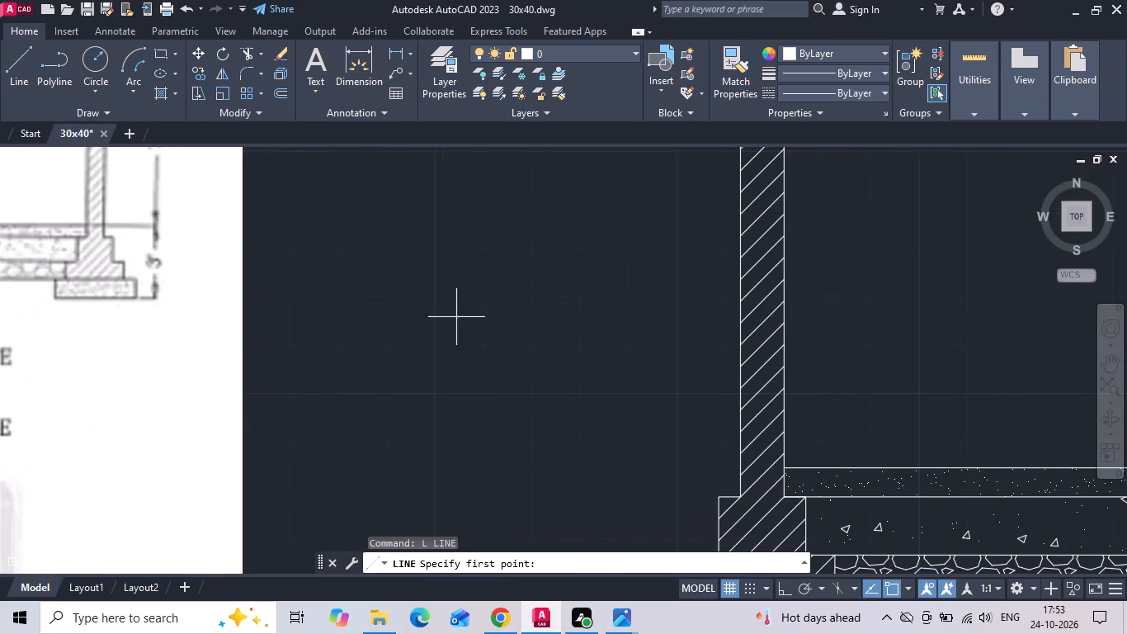
left_click(466, 272)
key("F8")
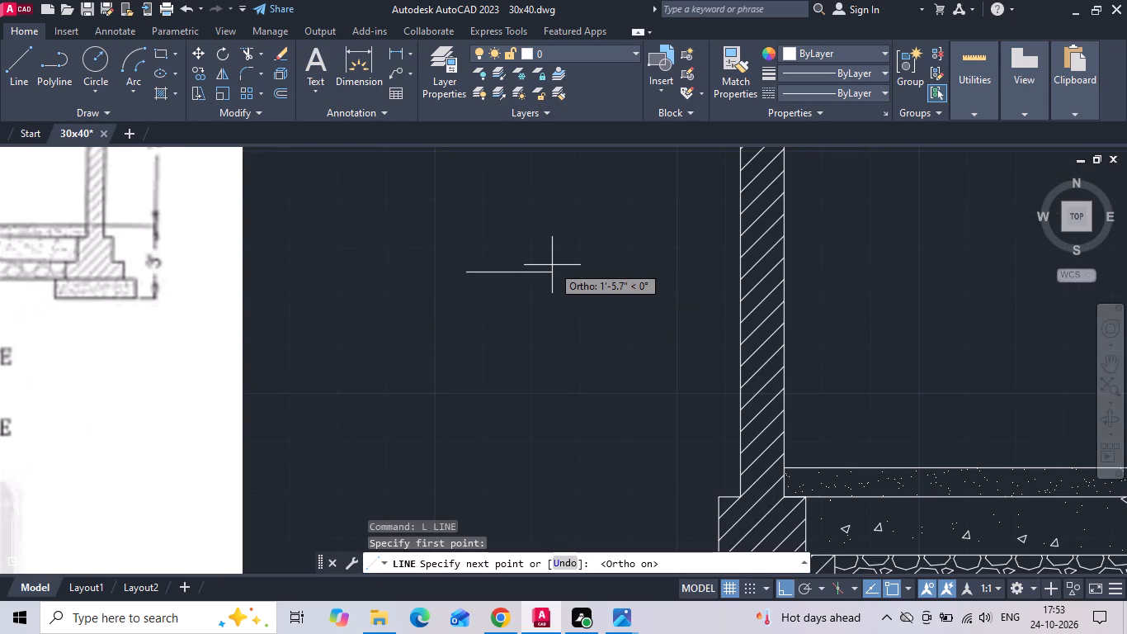
type("1'6")
key("Return")
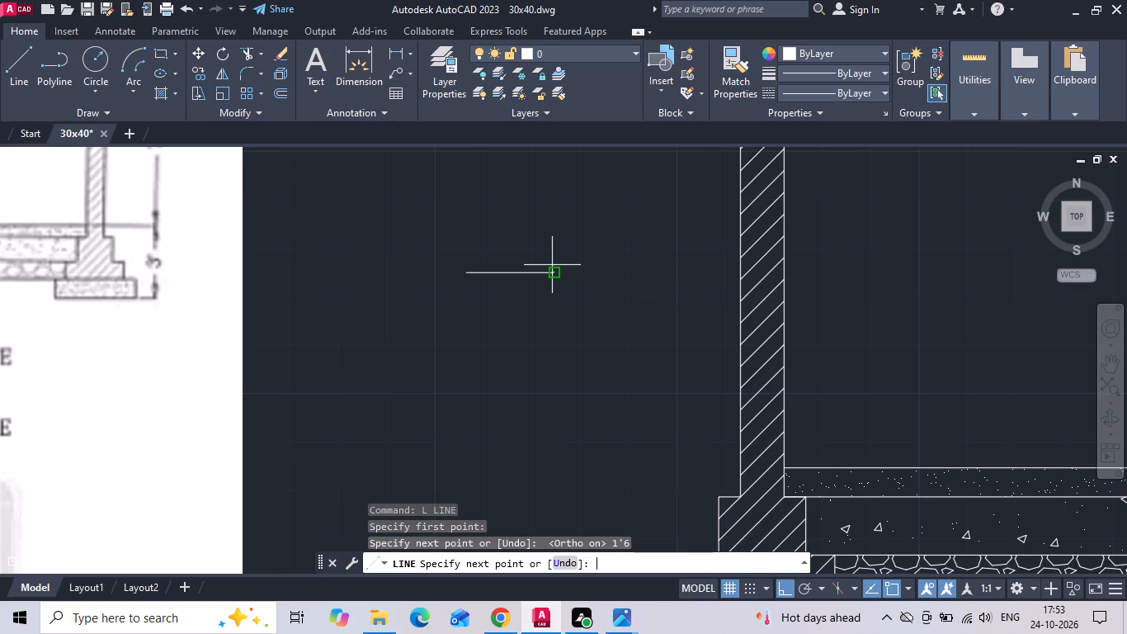
scroll(551, 266, "up", 1)
key("Escape")
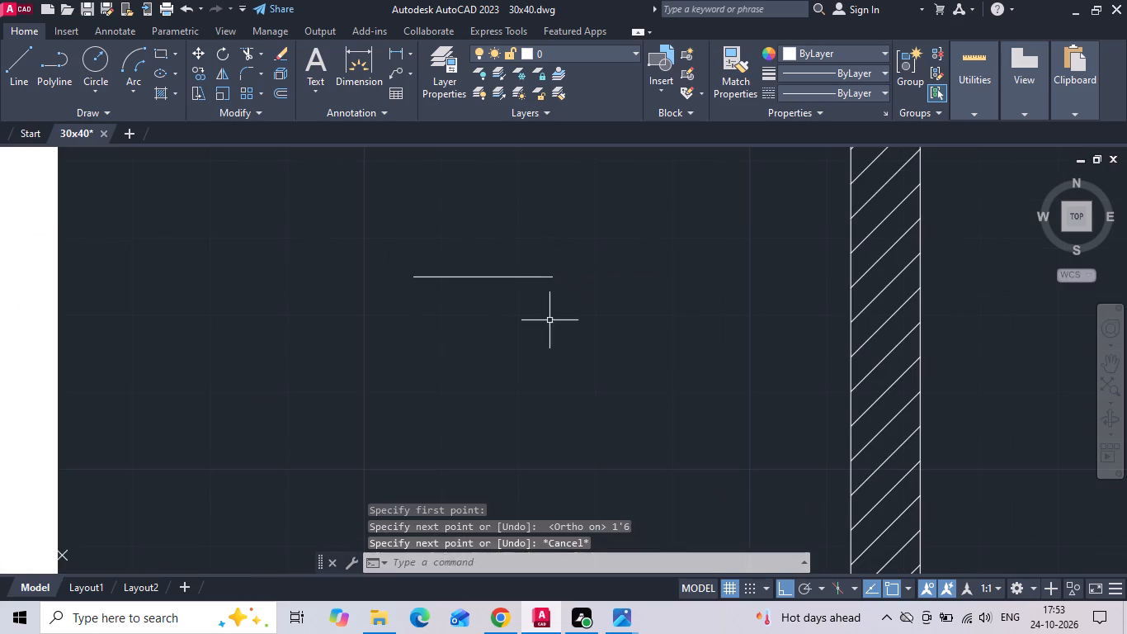
Copy the 1'6" horizontal line 2" straight down.
left_click_drag(546, 325, 526, 290)
left_click(497, 247)
right_click(495, 245)
left_click(510, 319)
left_click_drag(506, 352, 506, 373)
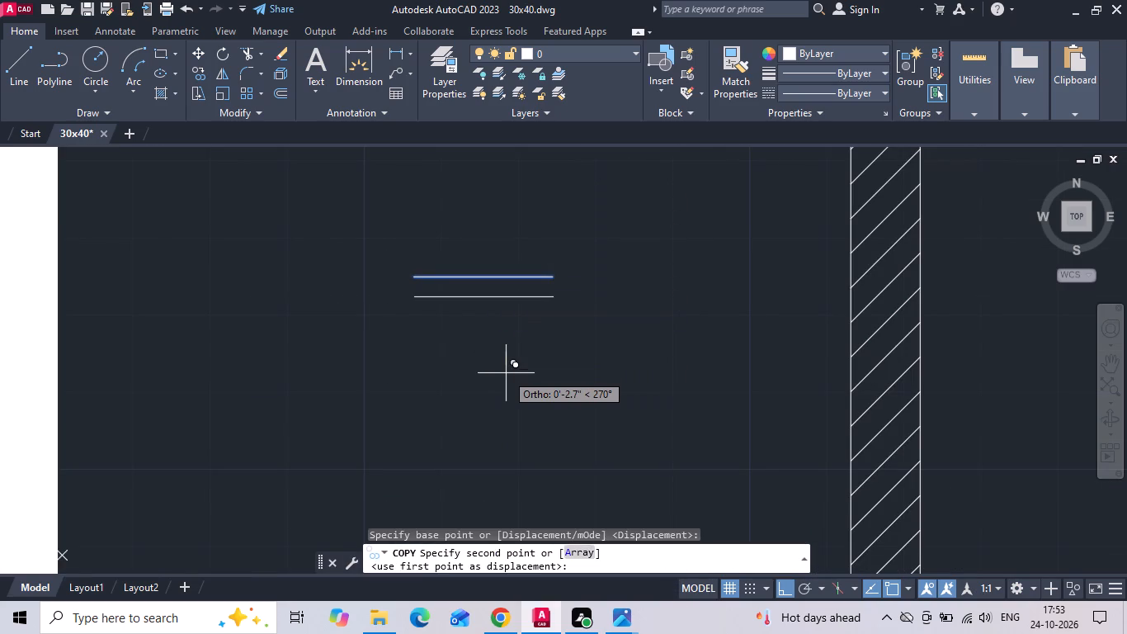
type("2")
key("space")
key("Escape")
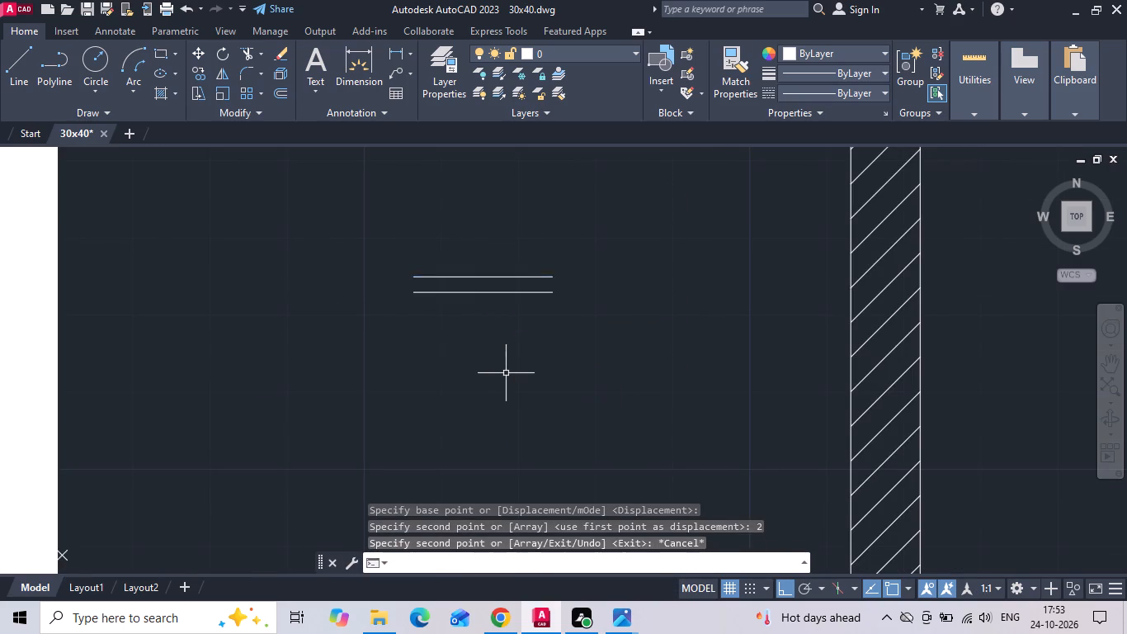
Move the lower copy horizontally toward the section until its start lies directly below the upper line's end.
scroll(543, 285, "up", 2)
left_click(408, 290)
left_click(359, 352)
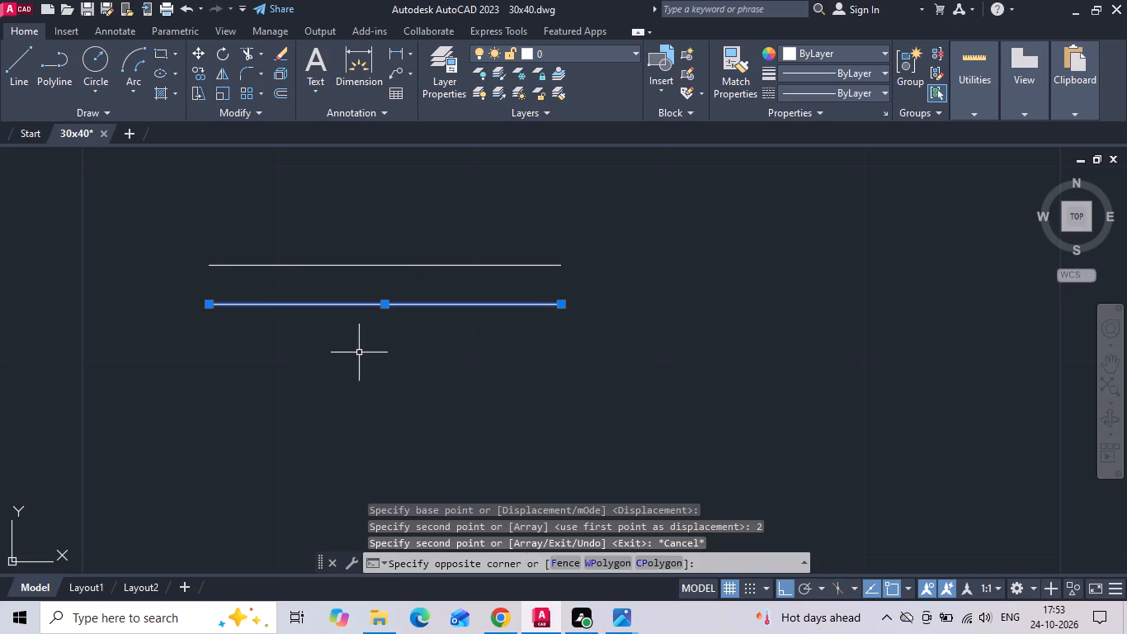
right_click(359, 352)
left_click(388, 301)
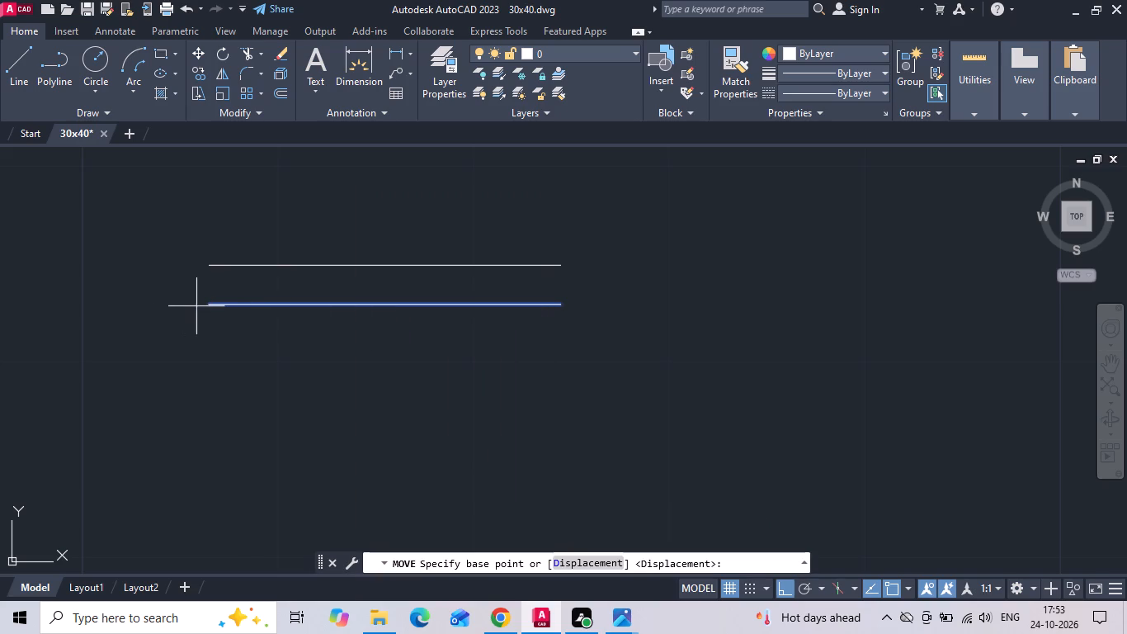
left_click(210, 306)
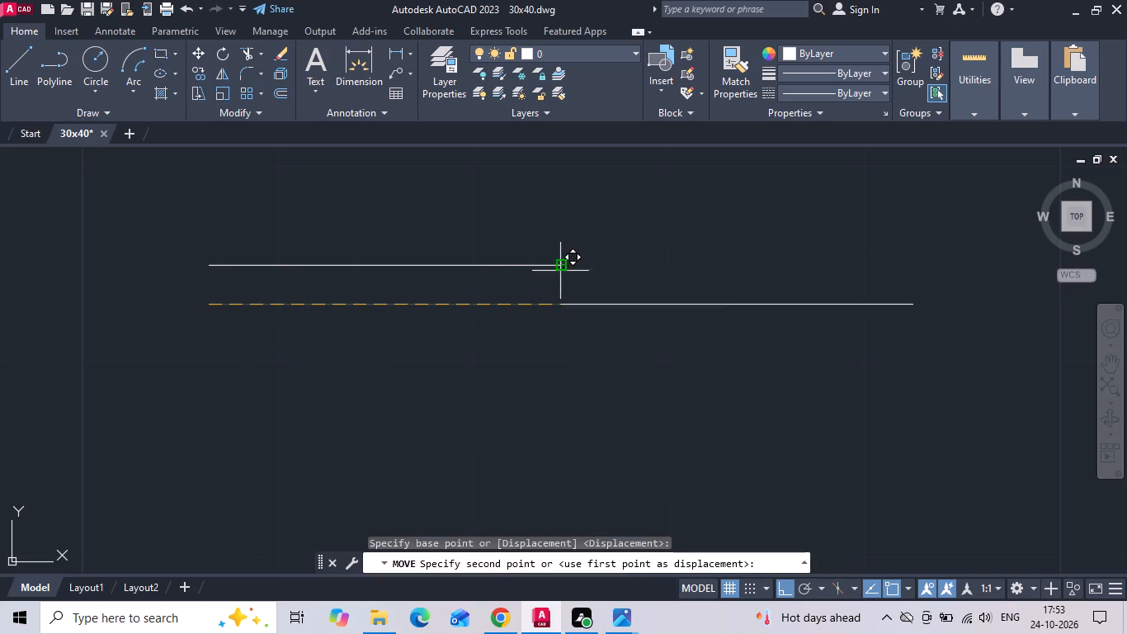
left_click(560, 295)
key("Escape")
Draw a sloping line from the upper horizontal line's end down to the midpoint of the lower horizontal line.
type("L")
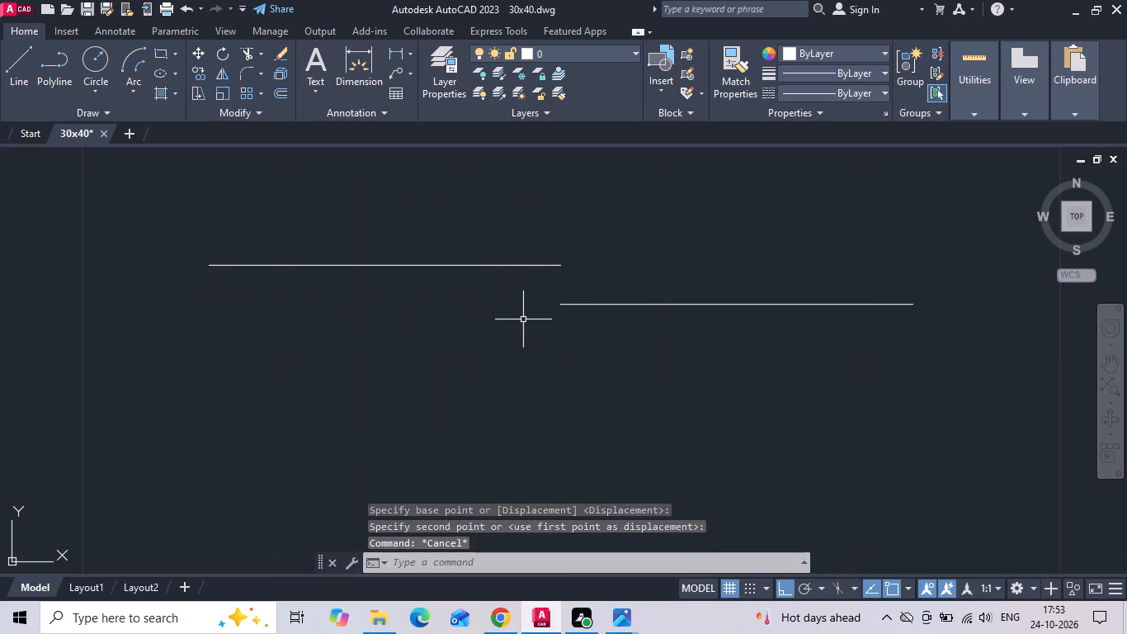
key("space")
left_click_drag(555, 267, 563, 269)
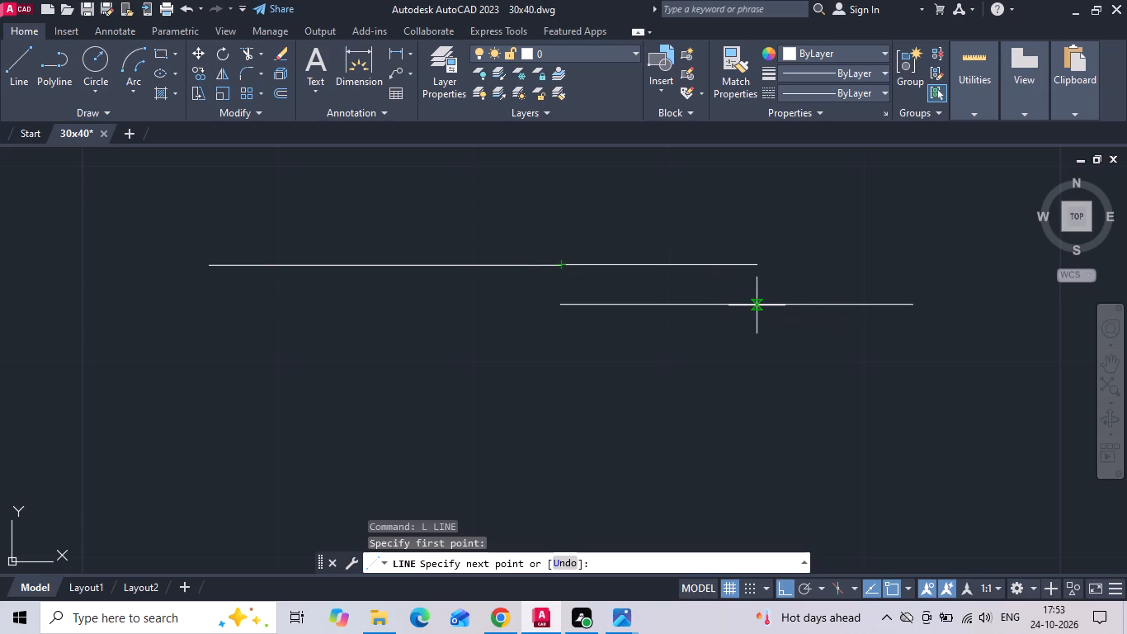
left_click(738, 299)
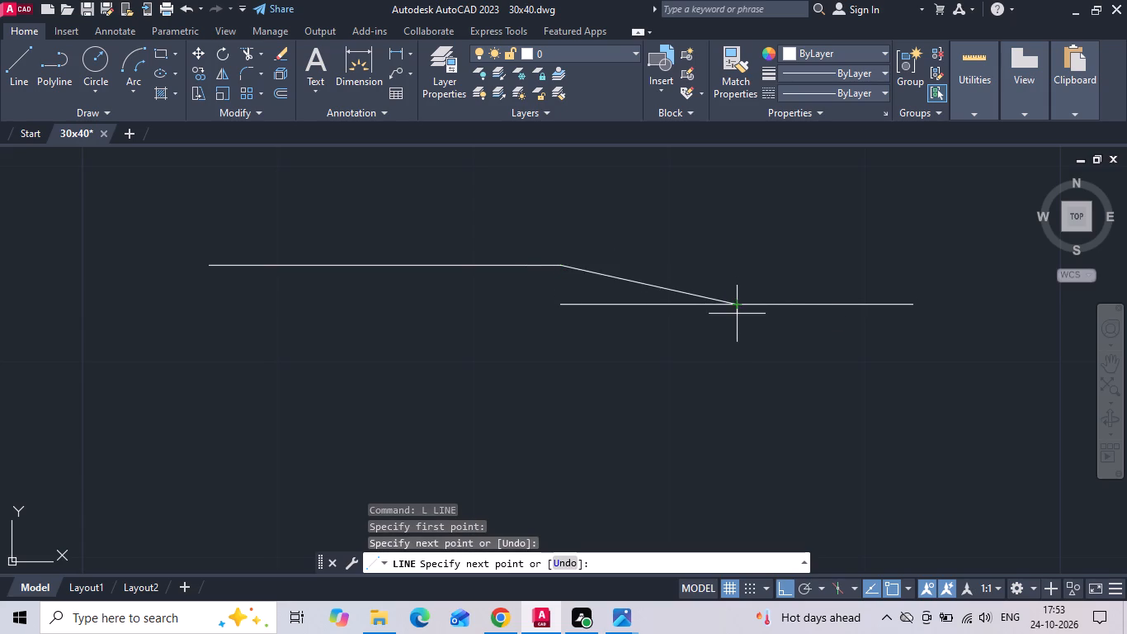
key("Escape")
Erase the lower horizontal line.
left_click(578, 308)
left_click(554, 292)
key("Delete")
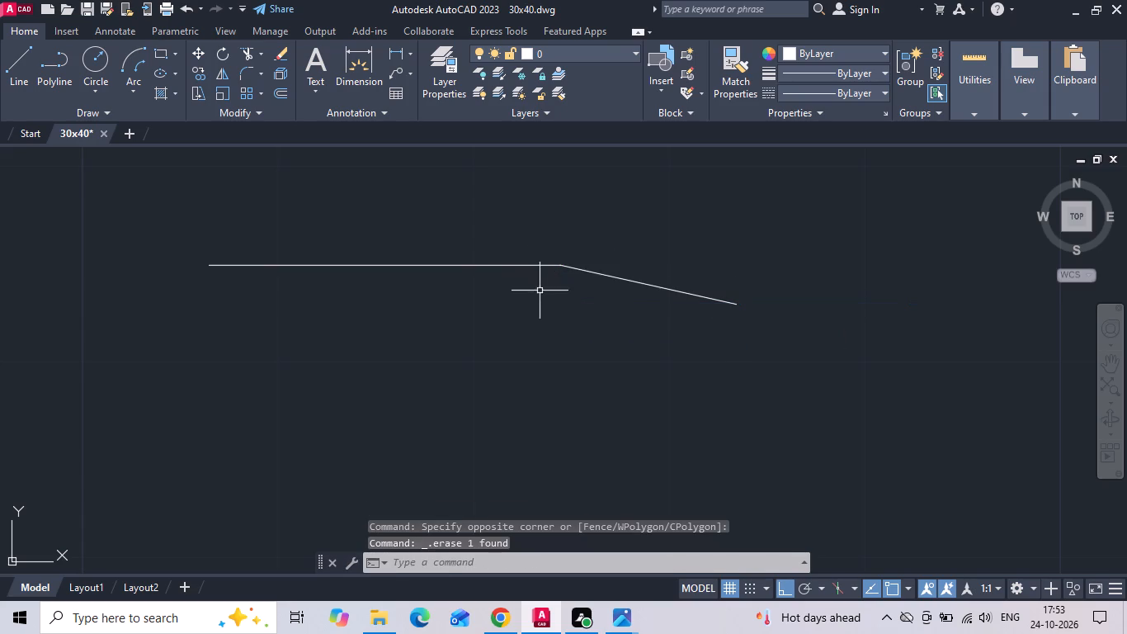
Move the remaining horizontal line straight up so that the leader's drop roughly doubles.
left_click(529, 275)
left_click(380, 231)
right_click(446, 245)
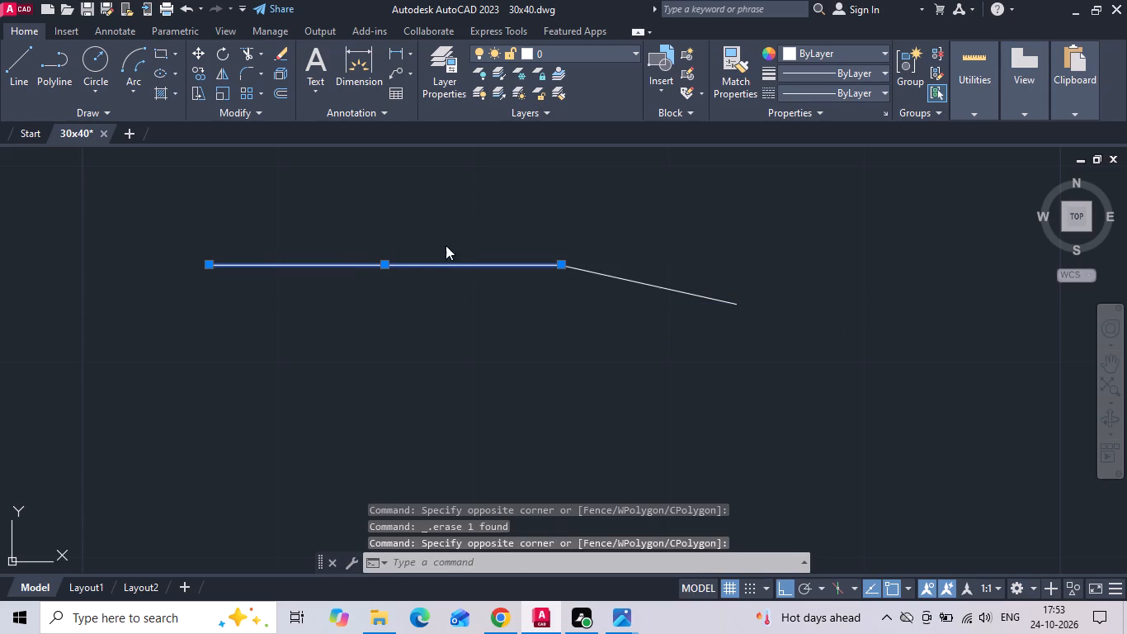
left_click(469, 296)
left_click(499, 380)
left_click(498, 340)
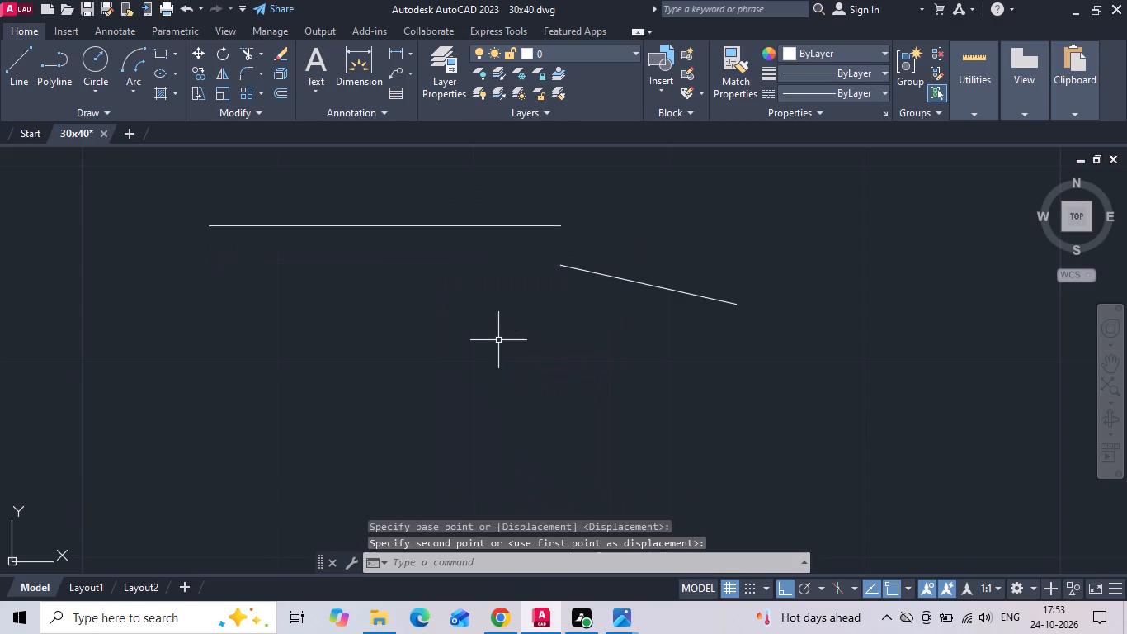
Stretch the sloping line's upper end up to the end of the raised horizontal line.
left_click_drag(672, 257, 555, 355)
left_click(545, 358)
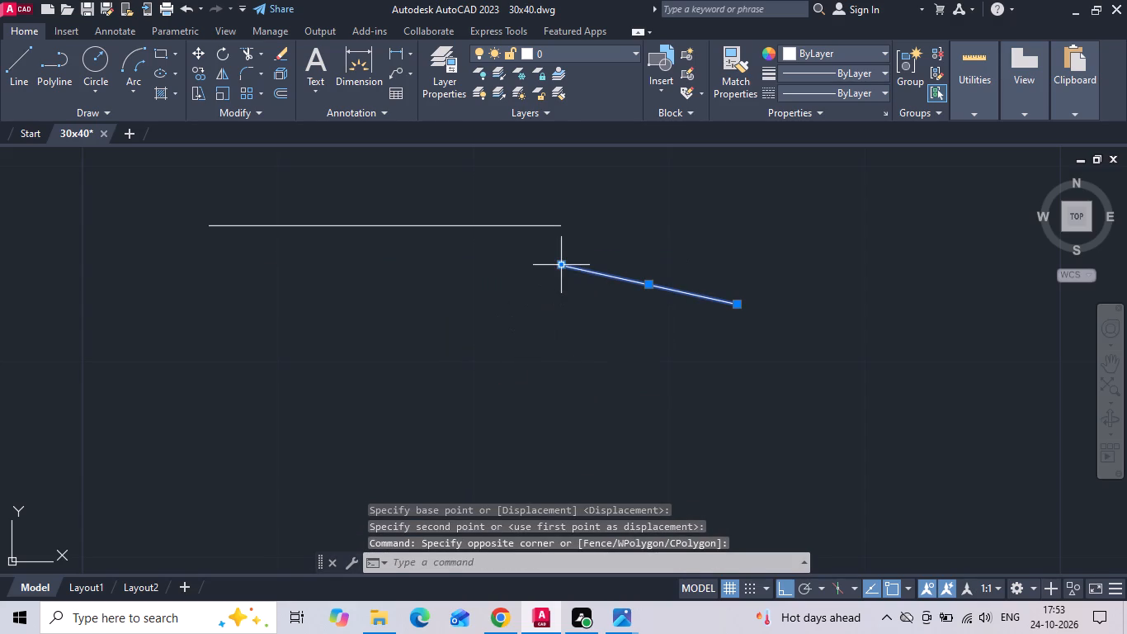
left_click_drag(563, 264, 566, 252)
left_click(563, 224)
key("Escape")
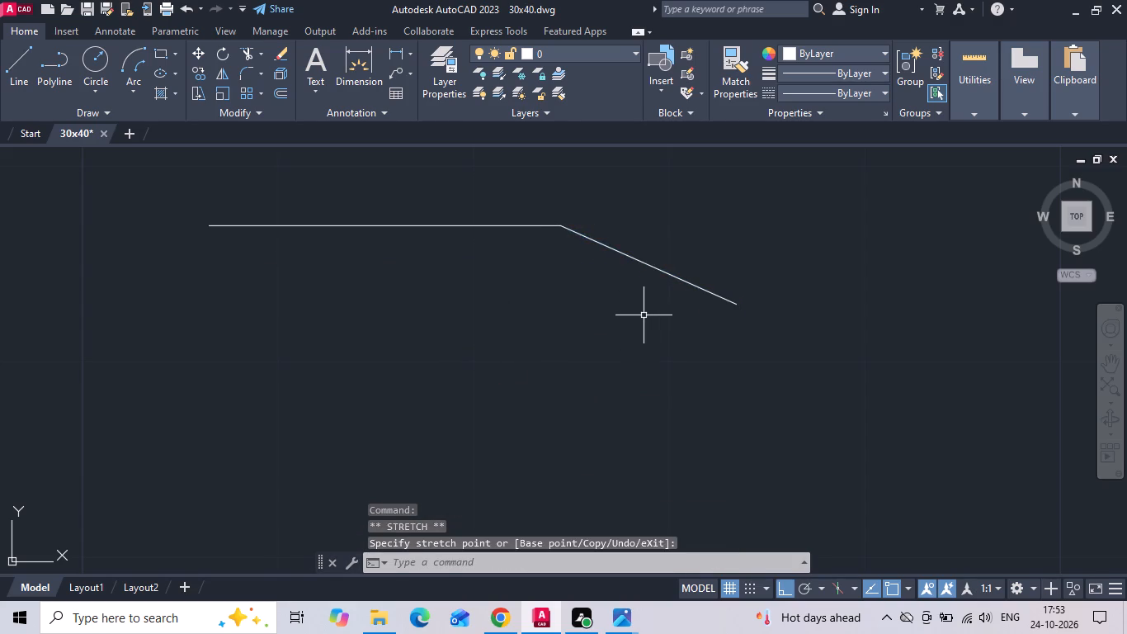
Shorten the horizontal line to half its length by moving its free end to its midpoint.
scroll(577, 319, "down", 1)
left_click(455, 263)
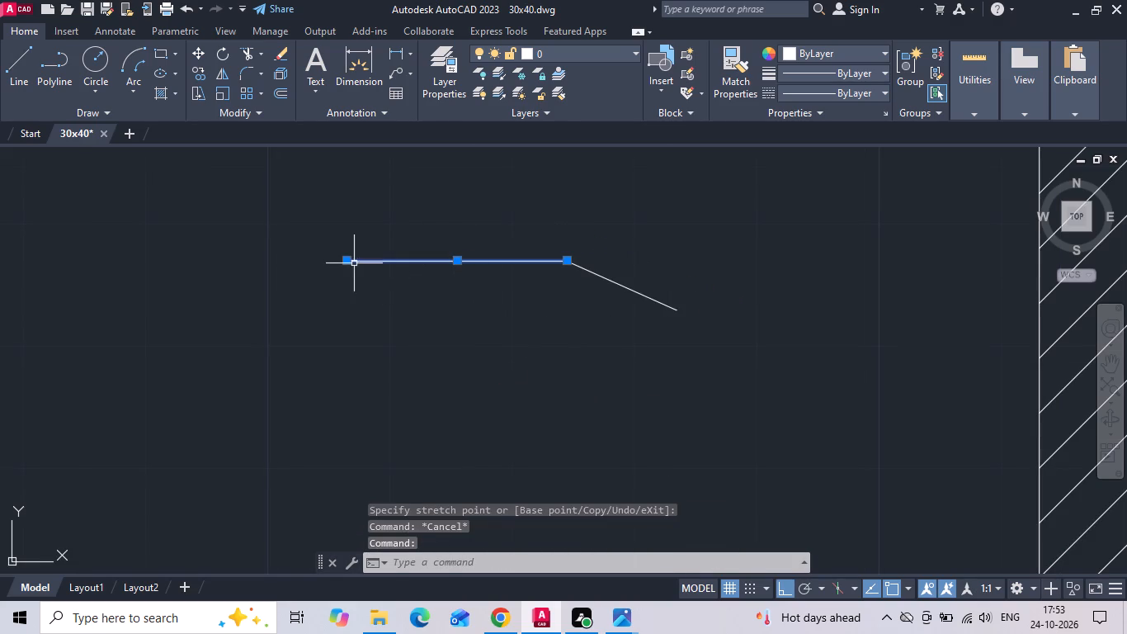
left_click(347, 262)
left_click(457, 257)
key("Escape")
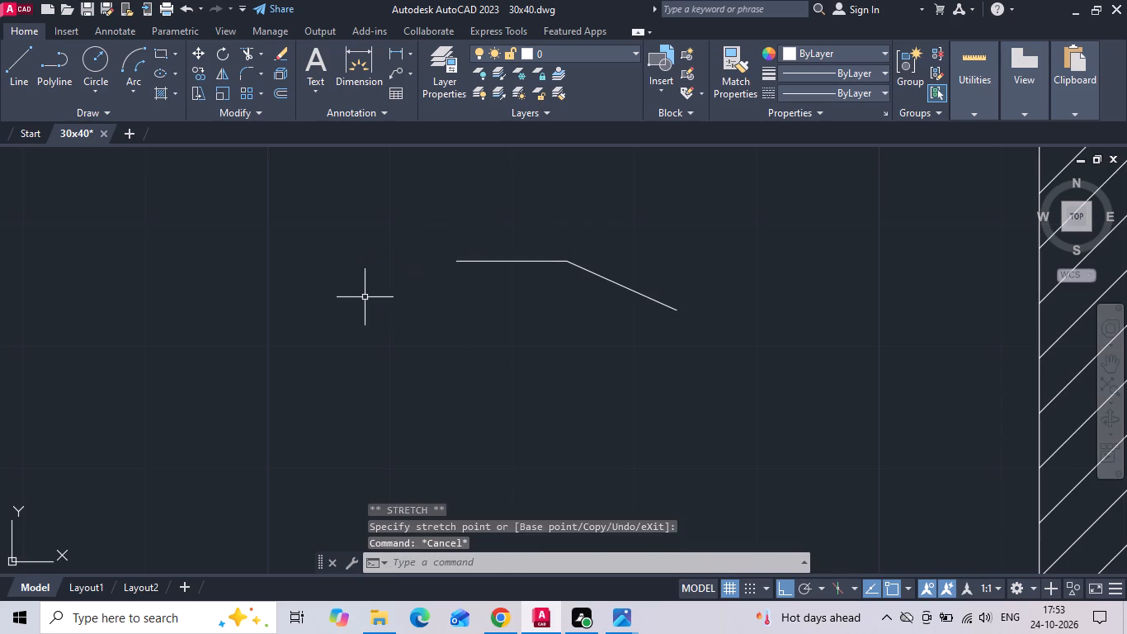
Extend the horizontal line's free end outward, making it roughly one and a half times as long.
scroll(379, 290, "down", 1)
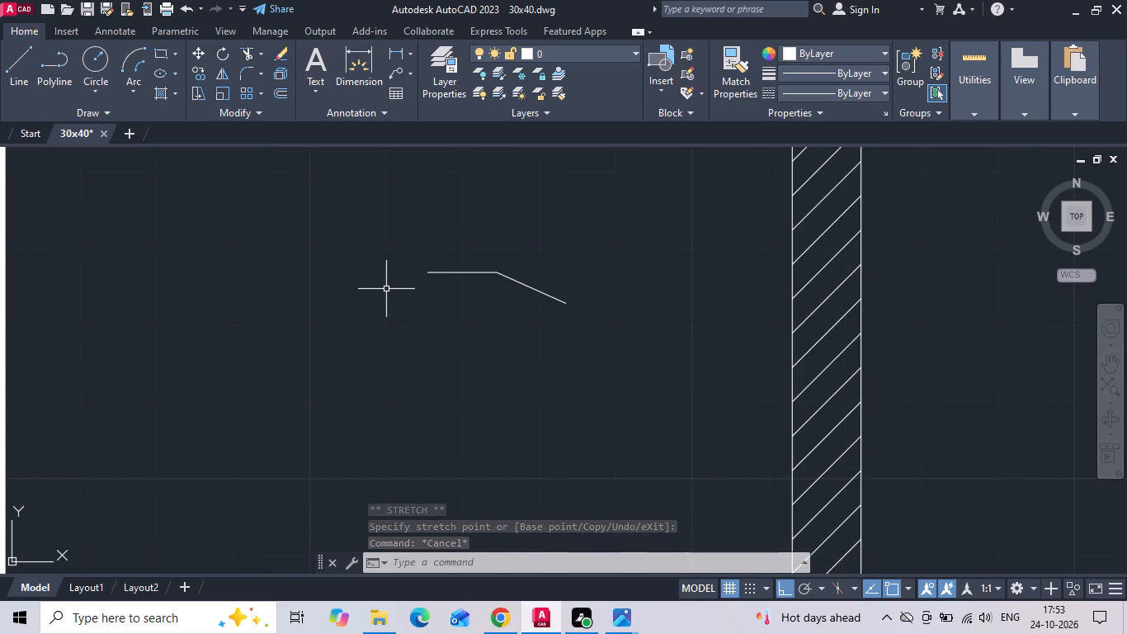
scroll(465, 281, "up", 2)
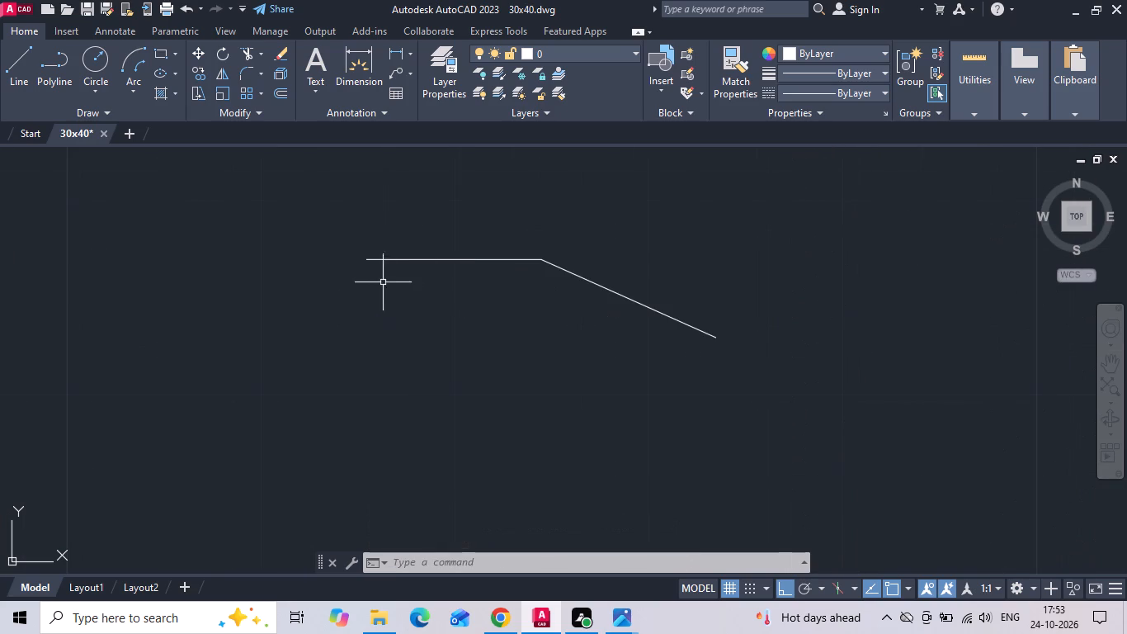
left_click_drag(380, 277, 374, 255)
left_click(361, 227)
left_click(362, 260)
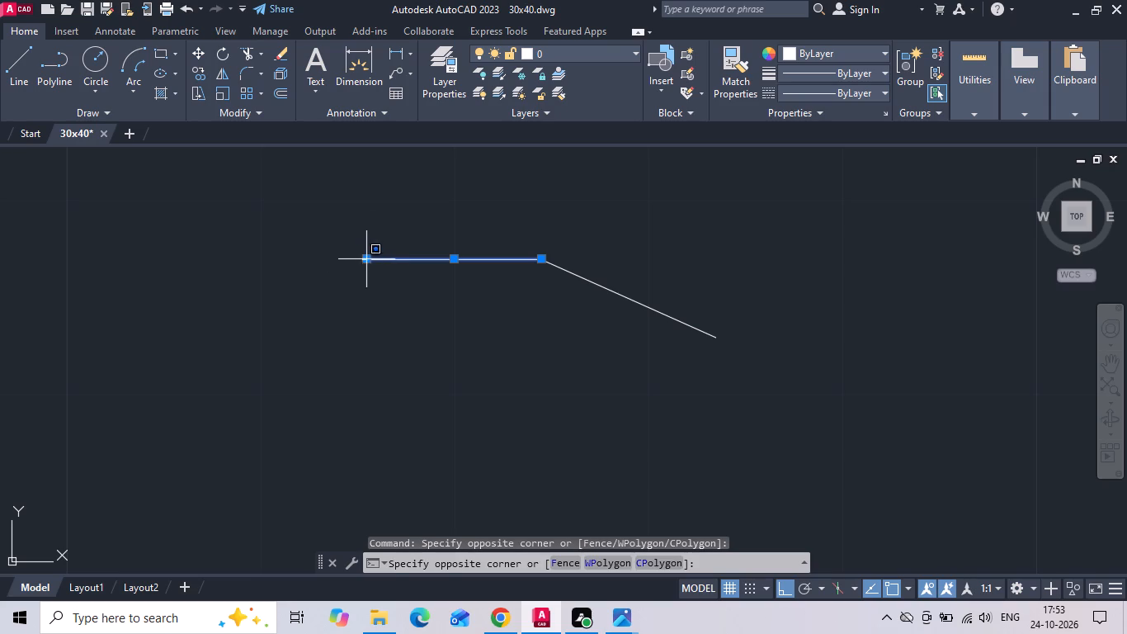
left_click(372, 260)
left_click_drag(368, 260, 356, 261)
left_click(266, 261)
key("Escape")
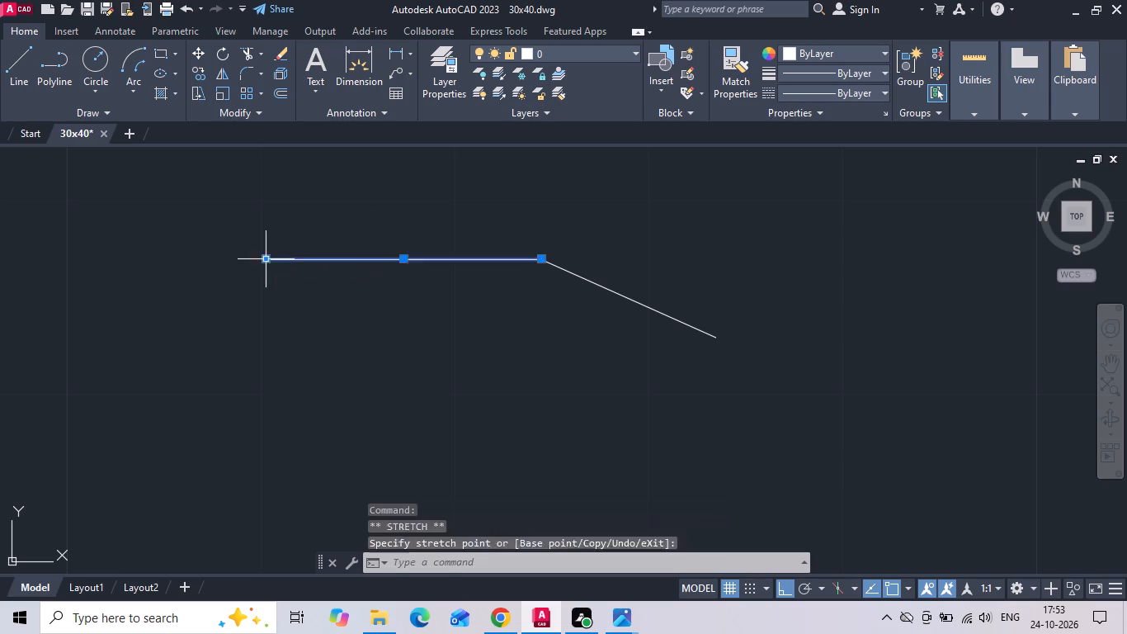
Join the horizontal line and the sloping line into one bent leader line.
type("J")
key("space")
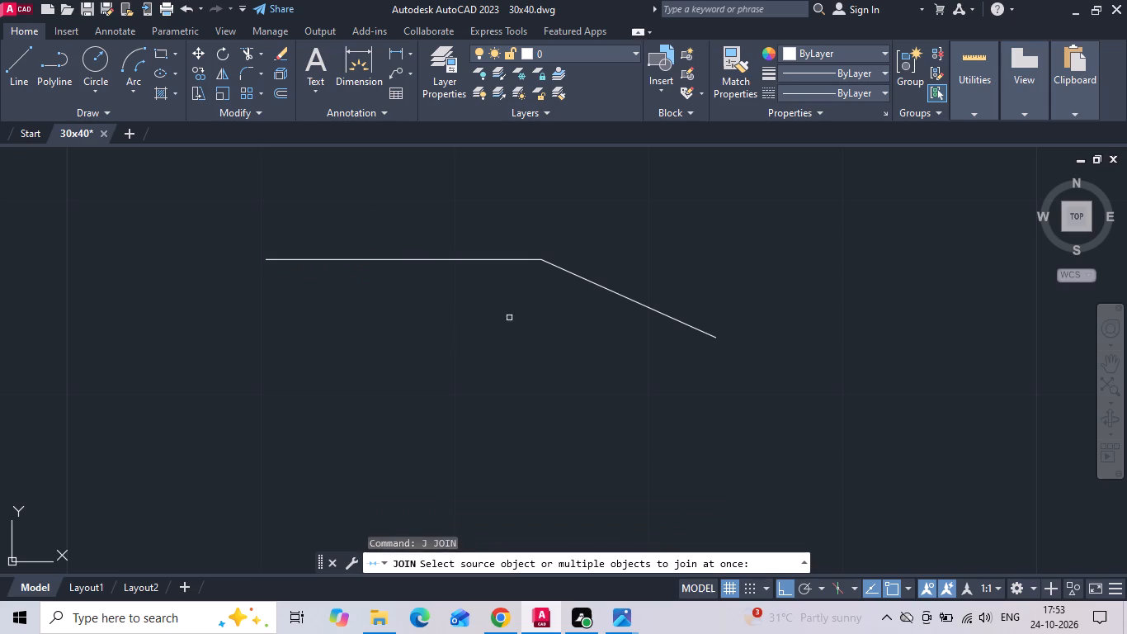
left_click(519, 260)
left_click(554, 267)
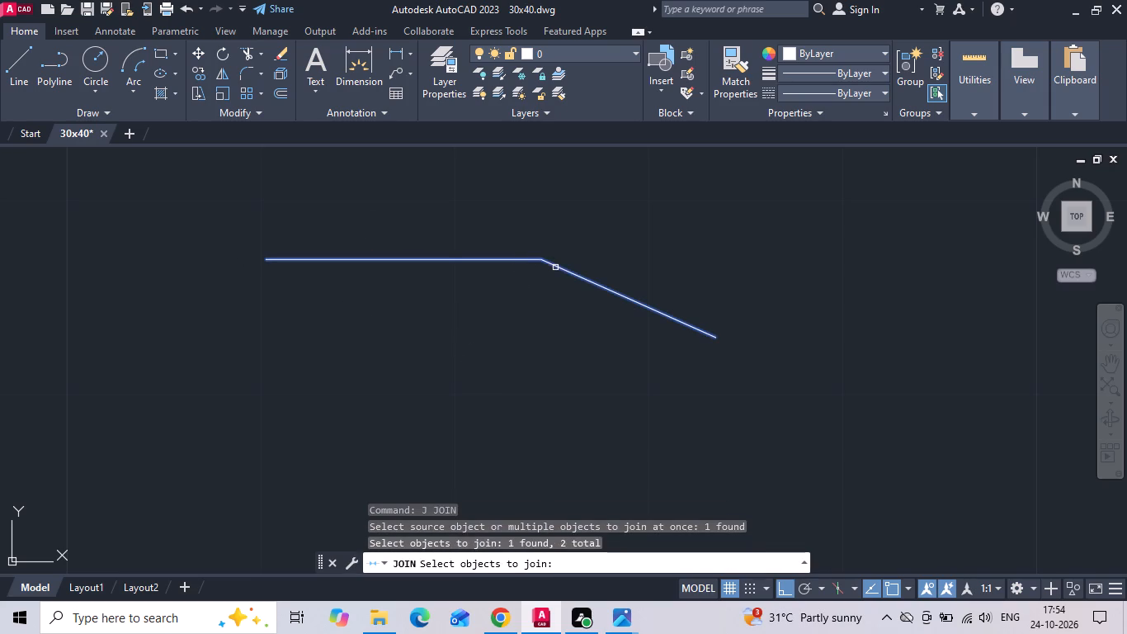
key("space")
left_click(555, 267)
key("Escape")
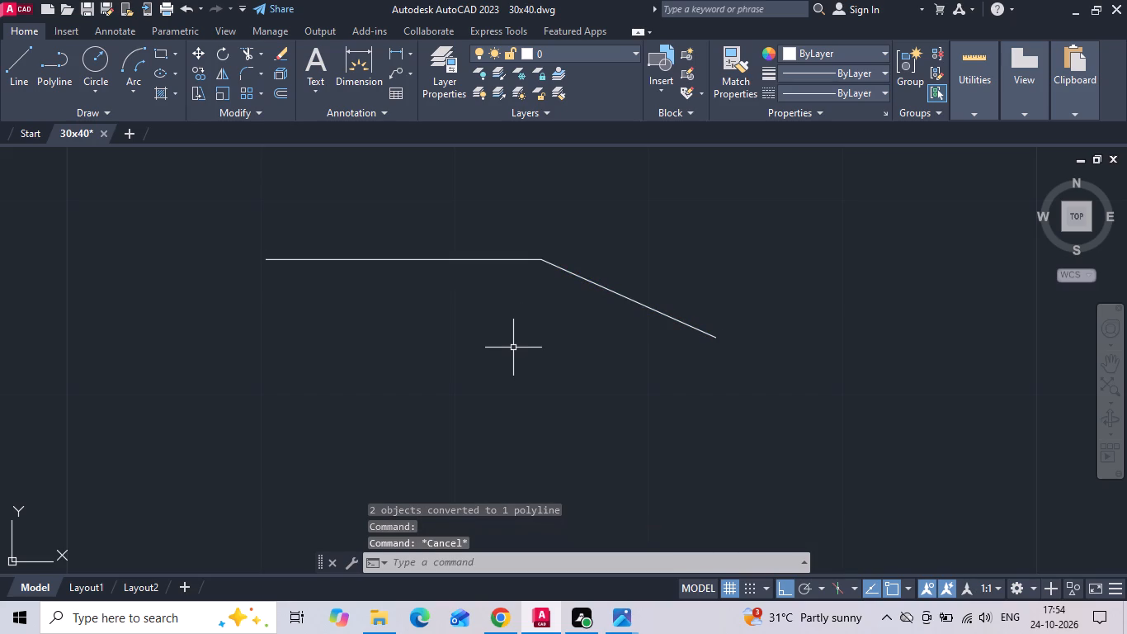
Save the drawing.
key("ctrl+s")
key("ctrl+s")
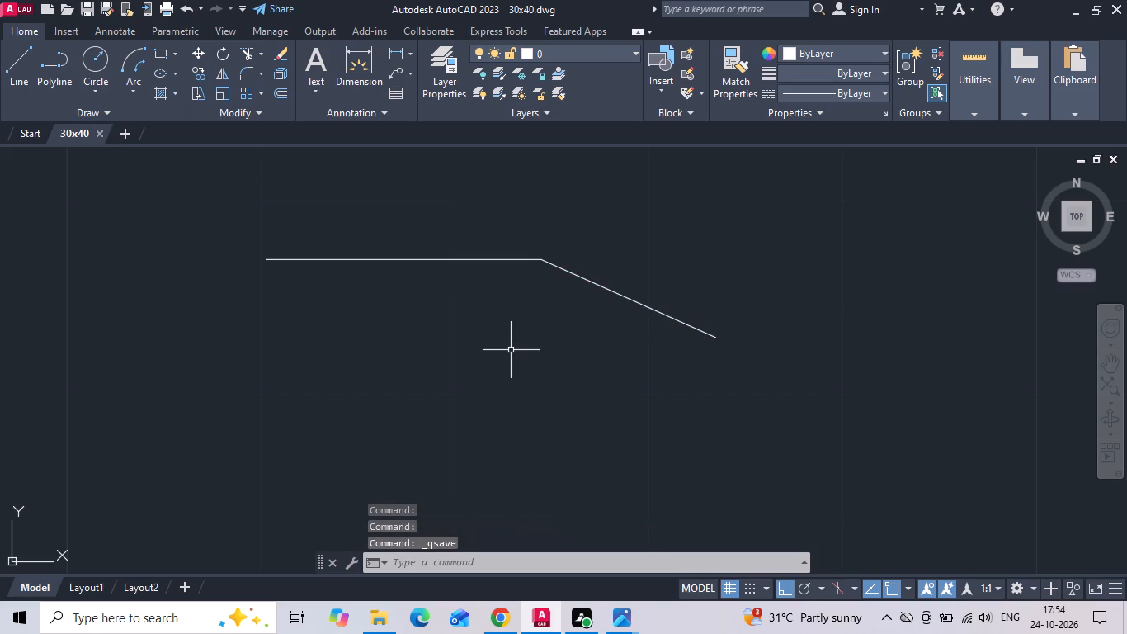
Draw a three-sided inscribed polygon with a radius of about 2.5" centred on the leader's lower end as an arrowhead.
type("POL")
key("space")
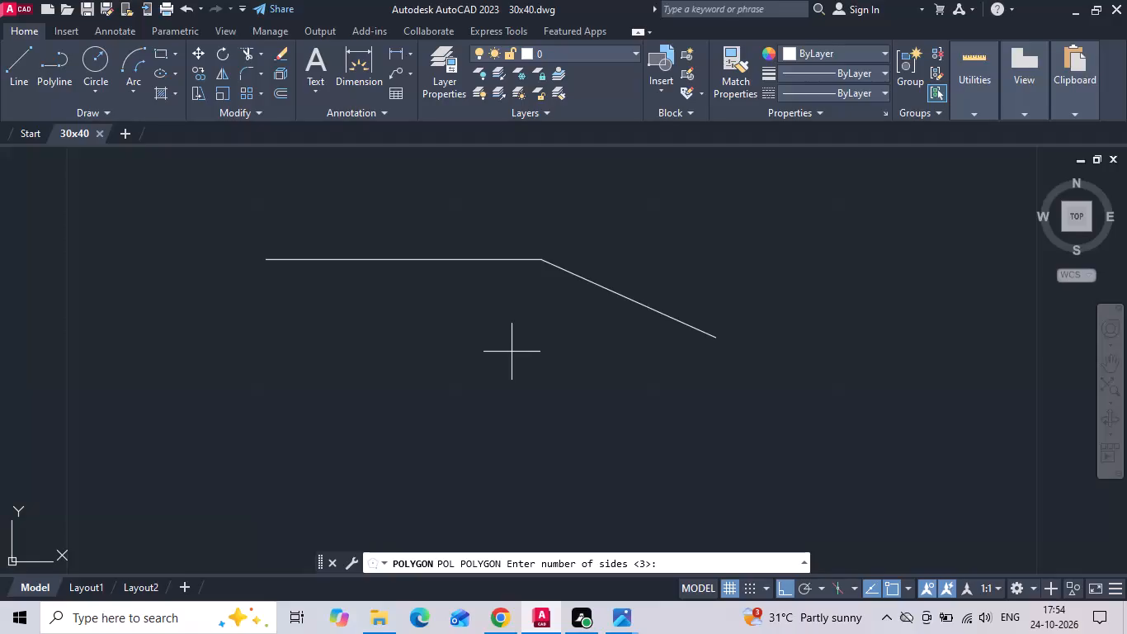
type("3")
key("space")
left_click(718, 340)
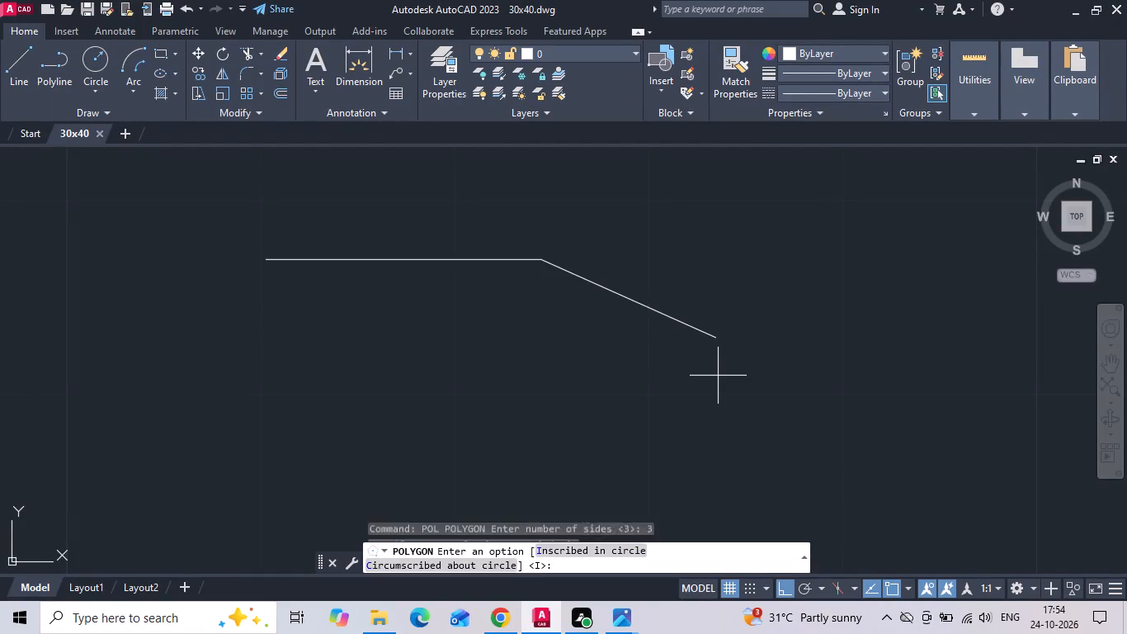
key("space")
scroll(738, 338, "up", 1)
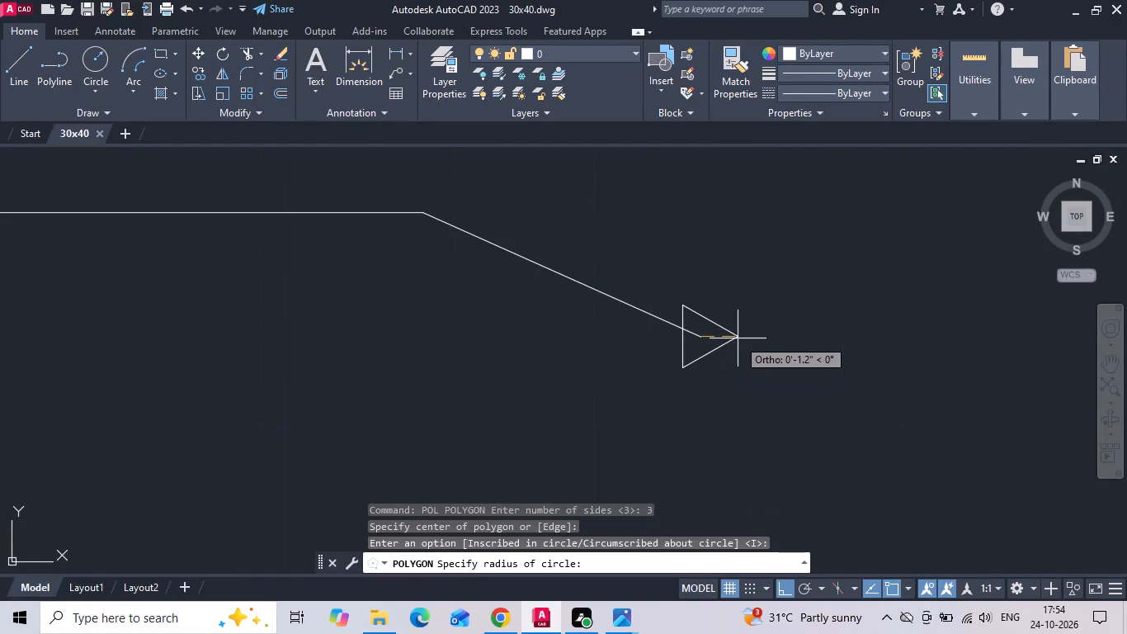
scroll(738, 338, "up", 1)
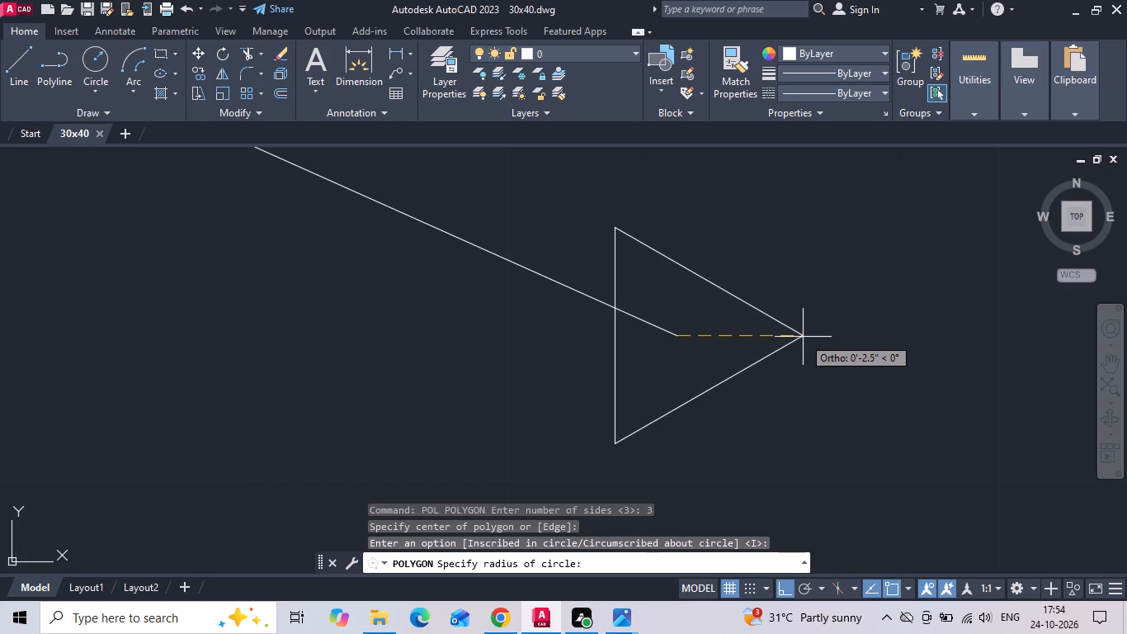
left_click(803, 337)
Rotate the arrowhead triangle by 45 degrees.
left_click_drag(759, 294, 750, 299)
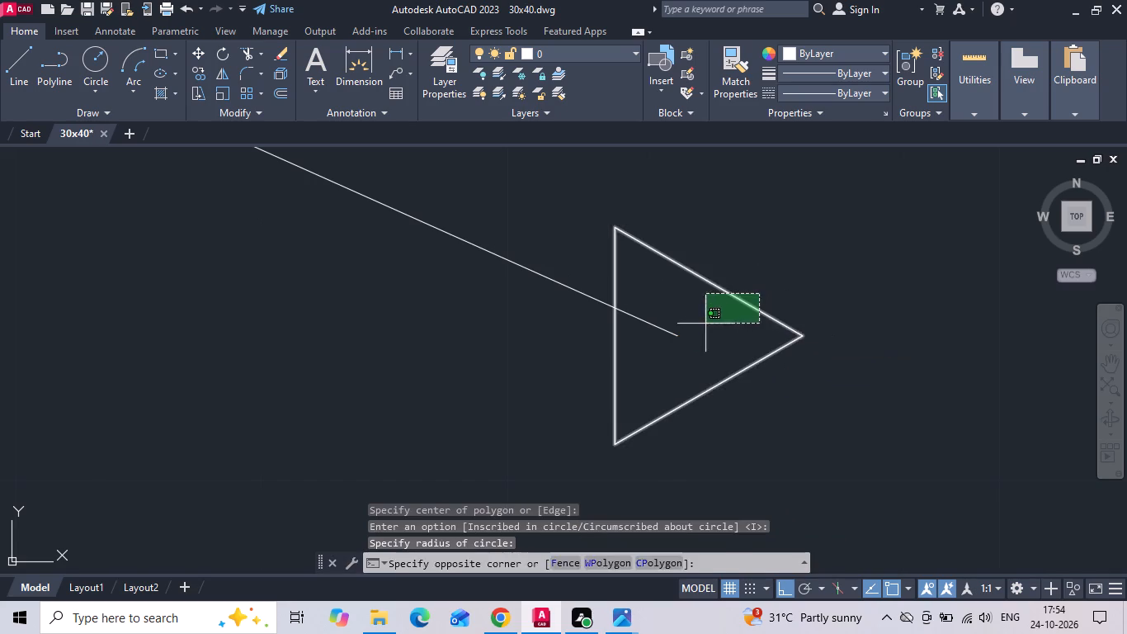
left_click(705, 324)
right_click(705, 324)
left_click(749, 346)
left_click_drag(802, 263, 803, 274)
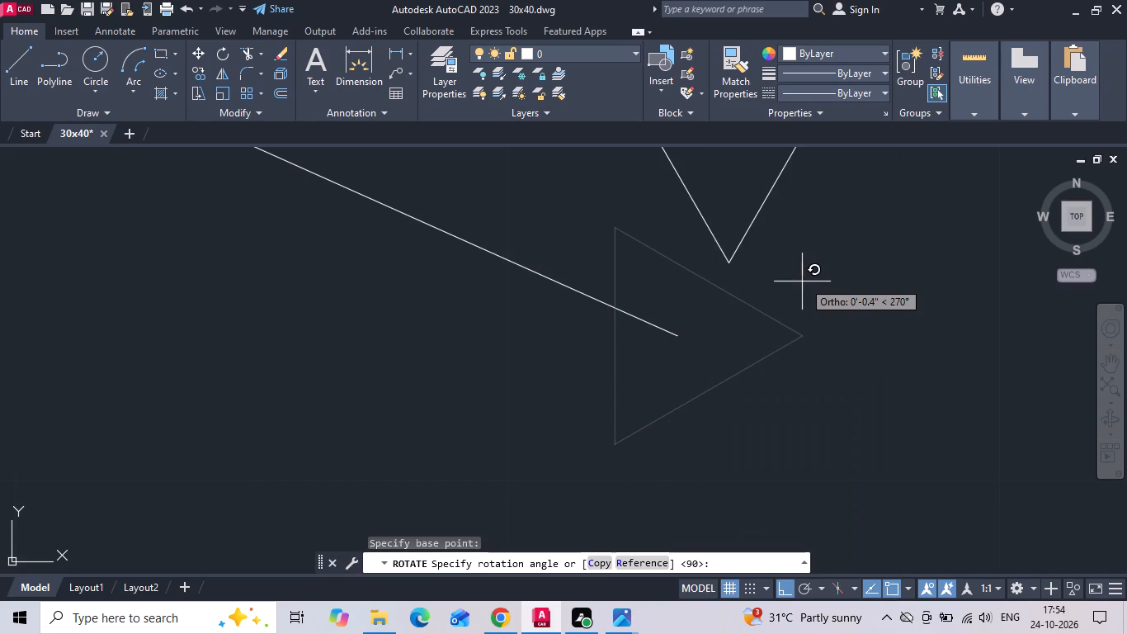
type("45")
key("Return")
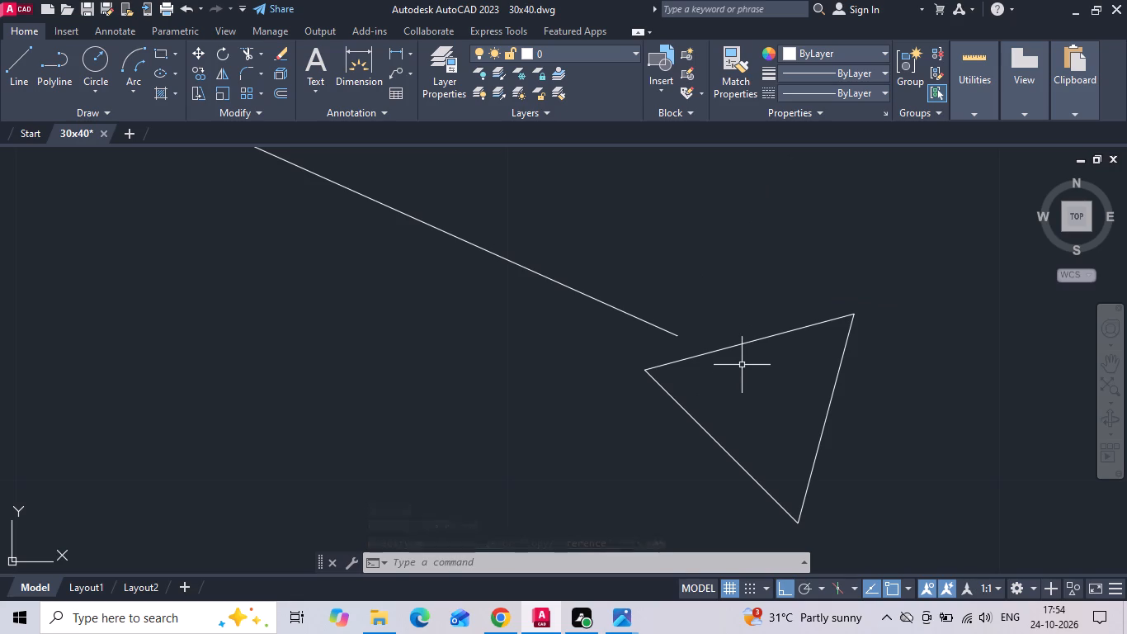
Move the triangle so the midpoint of its upper side sits on the leader's lower end.
left_click(742, 363)
left_click(726, 311)
right_click(726, 311)
left_click(778, 305)
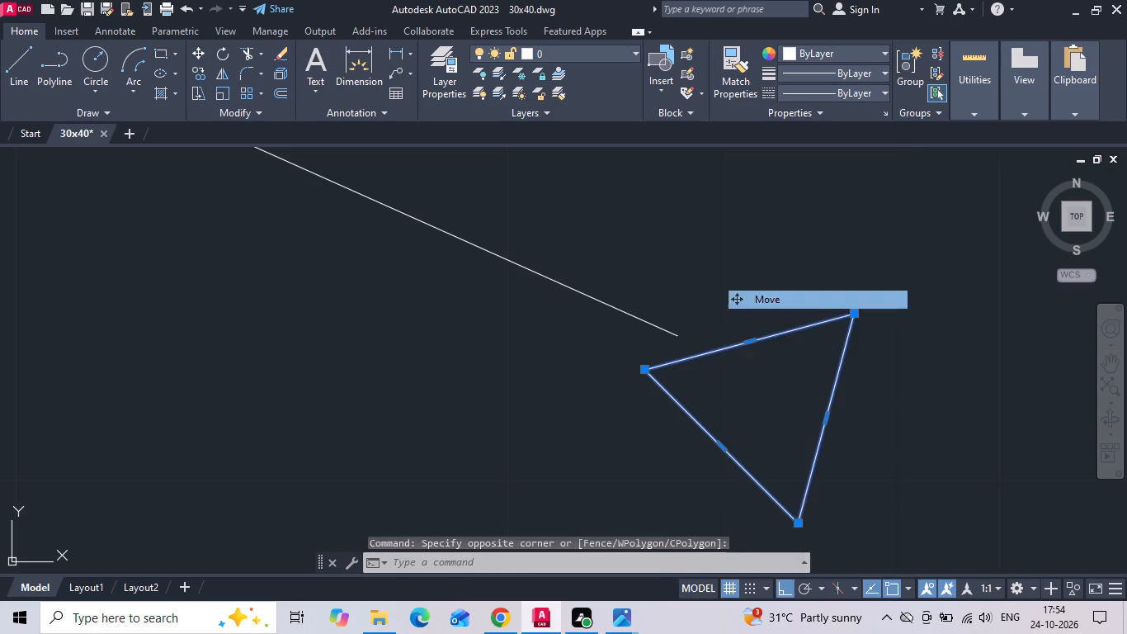
left_click(750, 341)
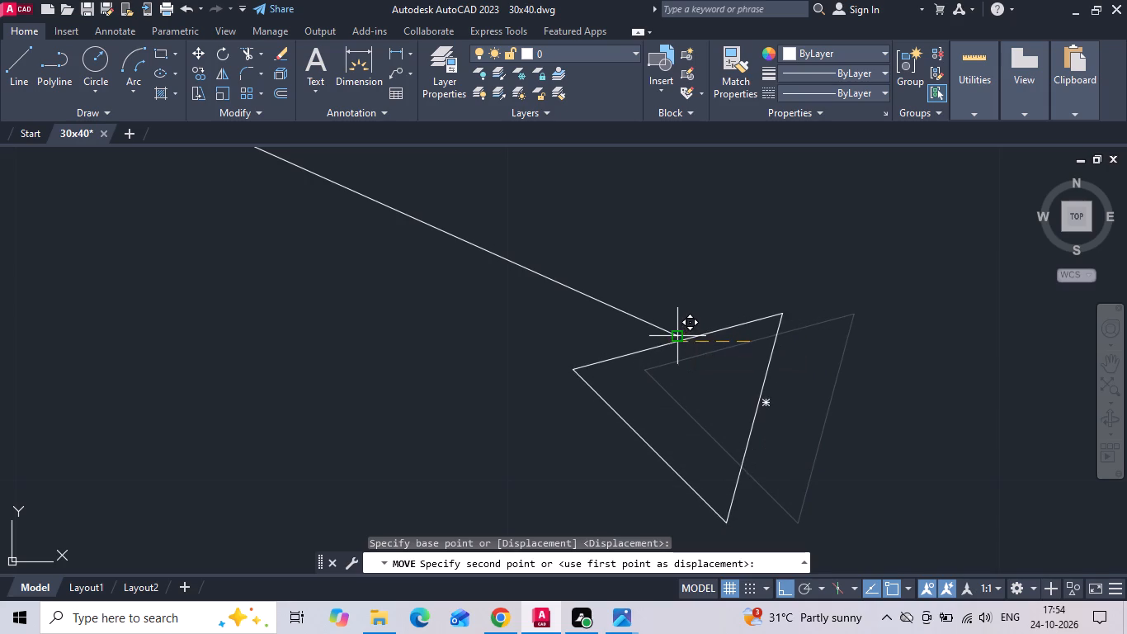
left_click(678, 336)
With Ortho off, rotate the triangle about the leader's lower end until the touching side is roughly perpendicular to the sloping line.
left_click(757, 381)
left_click(760, 406)
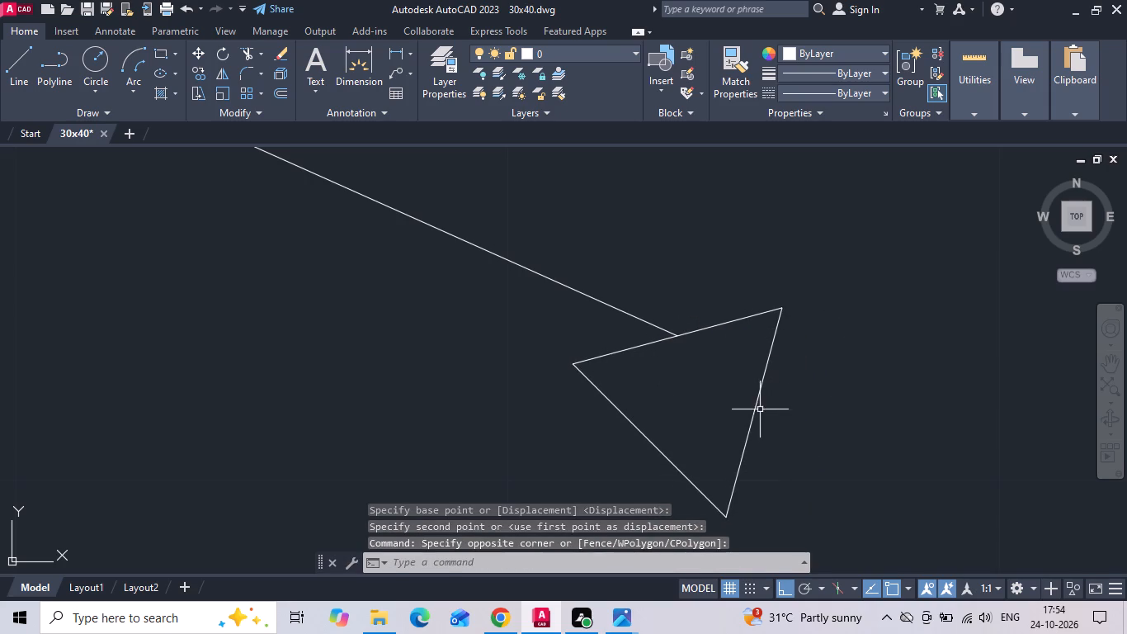
left_click(762, 386)
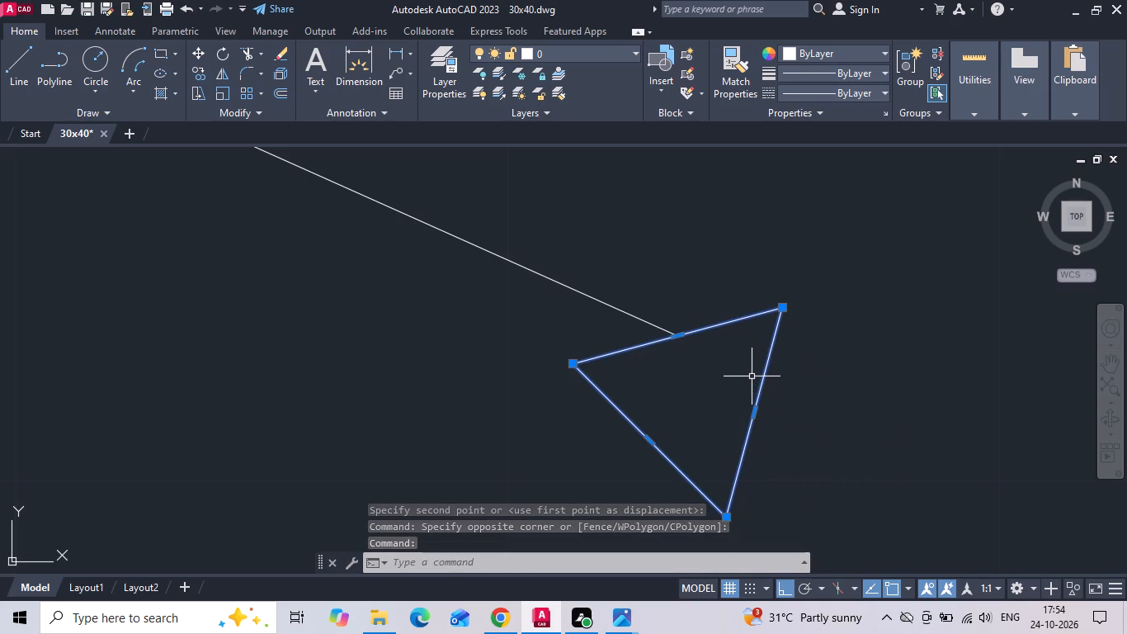
right_click(752, 376)
left_click(777, 348)
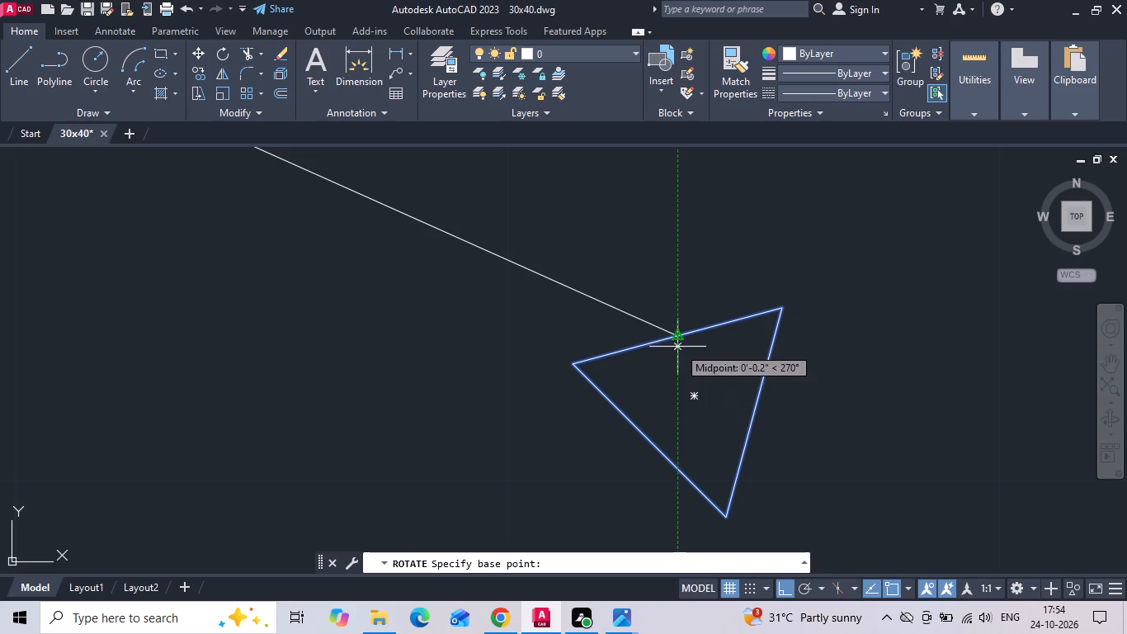
left_click(676, 340)
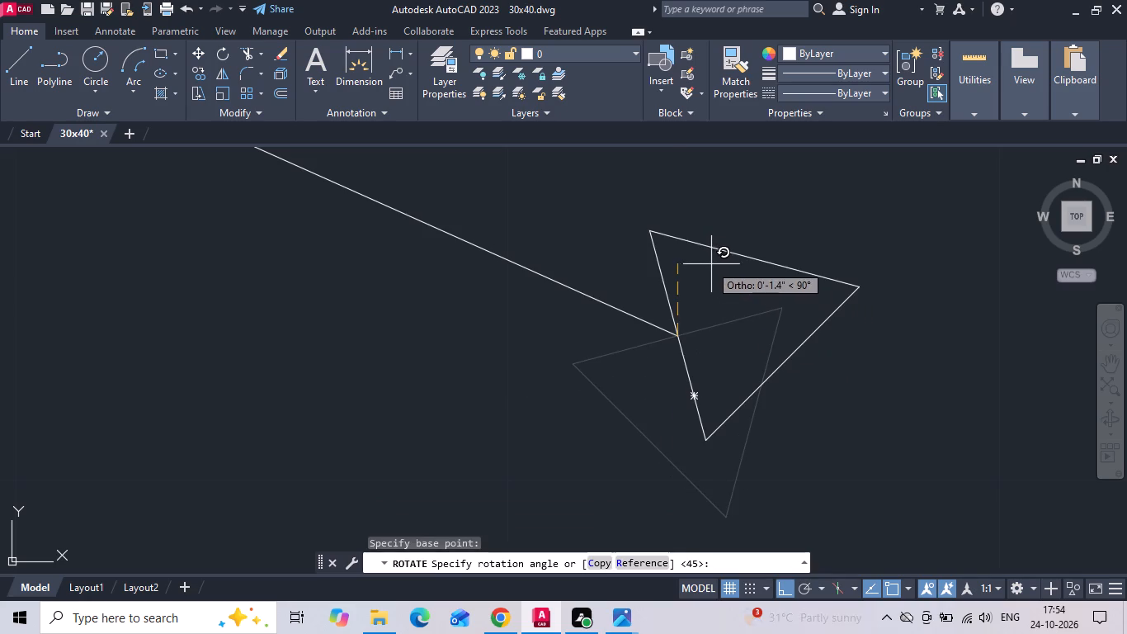
key("F8")
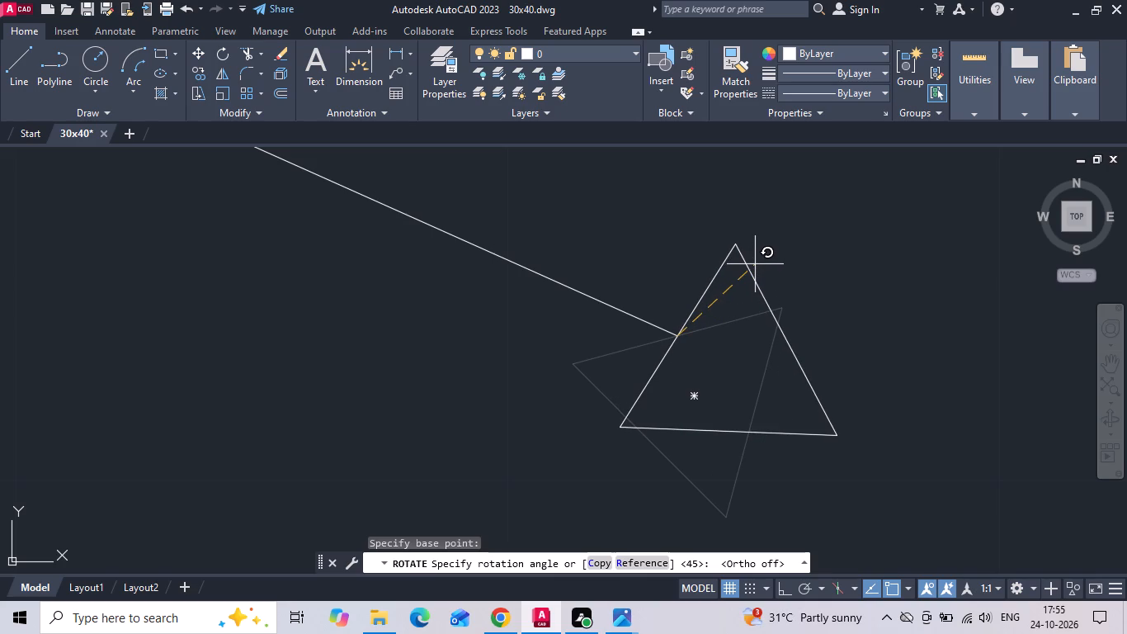
left_click(755, 264)
With Ortho off, stretch the arrowhead triangle's free corner outward in line with the sloping leader to form a longer tip.
left_click(777, 329)
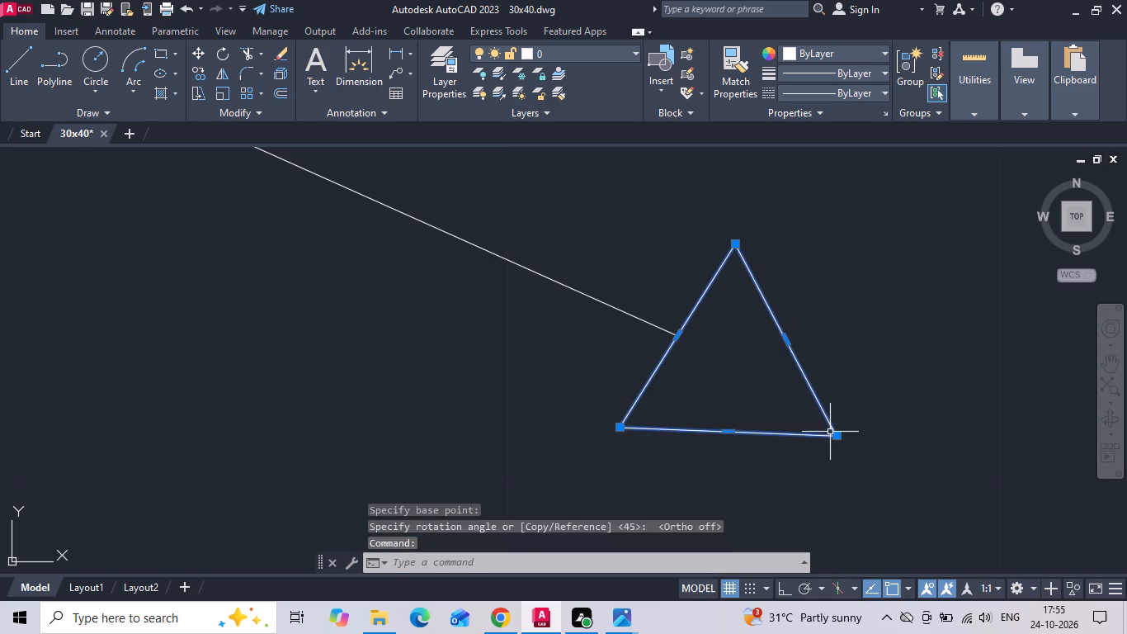
left_click_drag(835, 436, 842, 441)
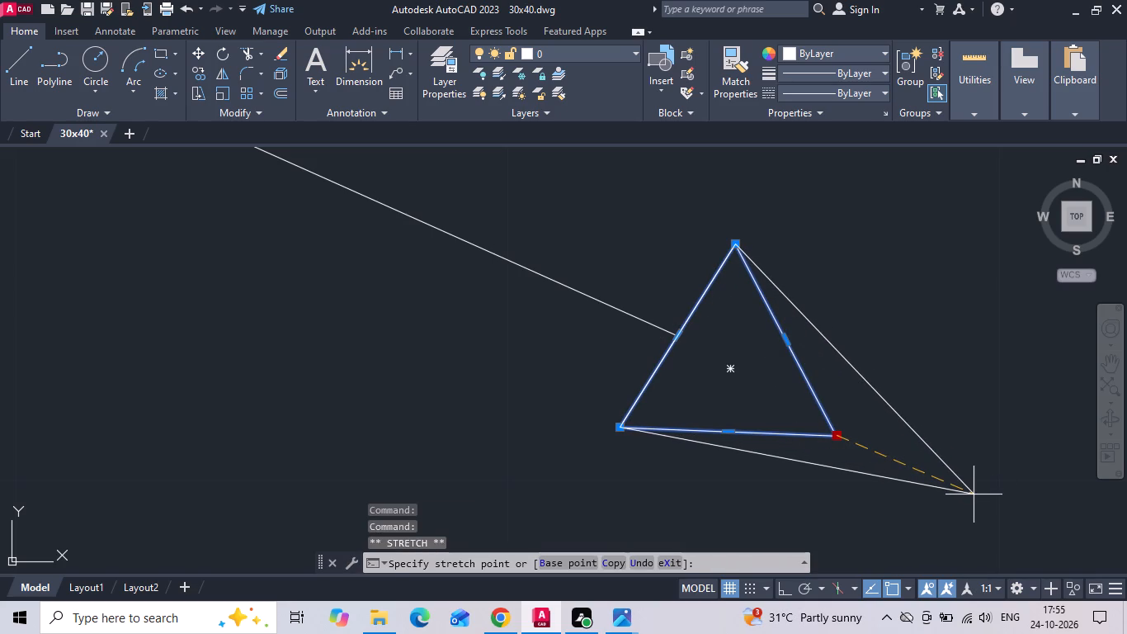
key("F8")
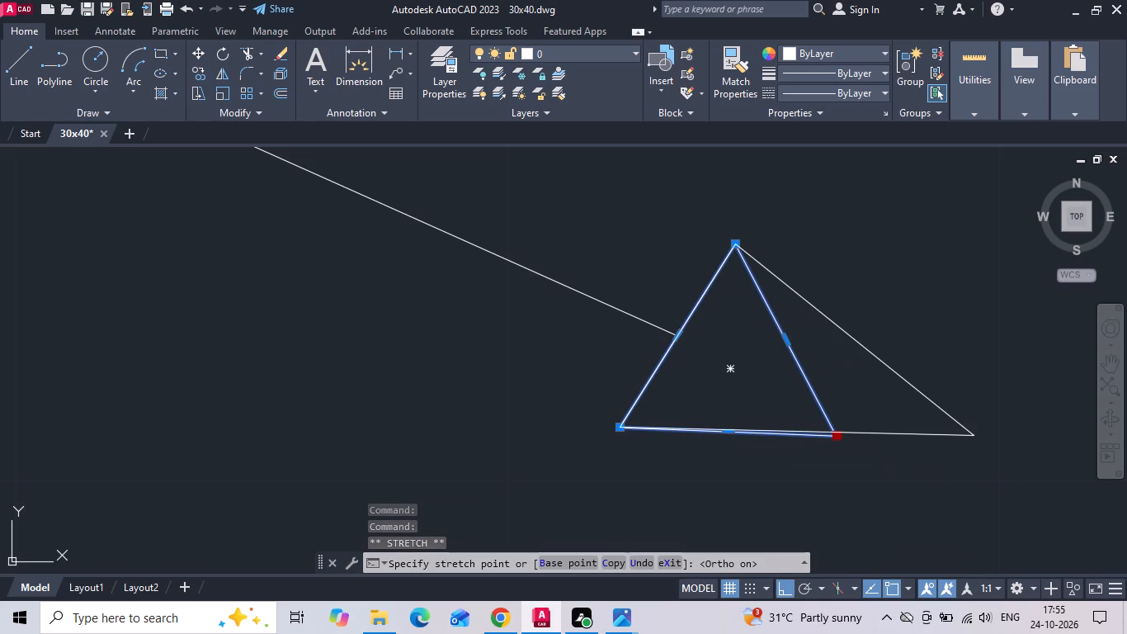
key("F8")
left_click(932, 494)
scroll(717, 349, "down", 4)
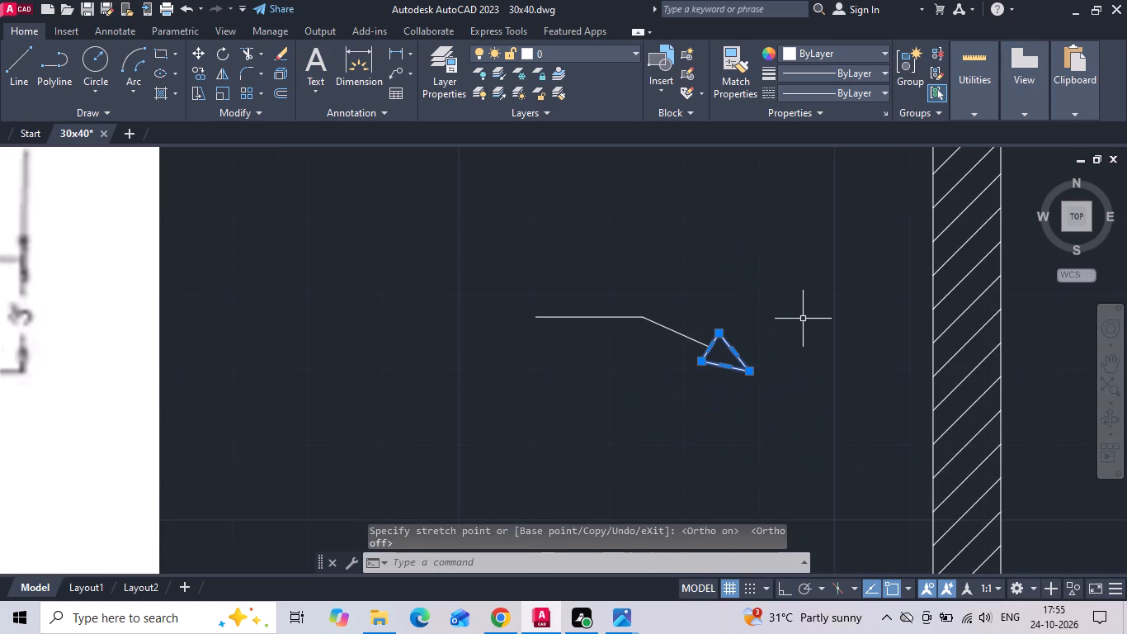
key("Escape")
scroll(764, 321, "down", 2)
scroll(733, 335, "up", 2)
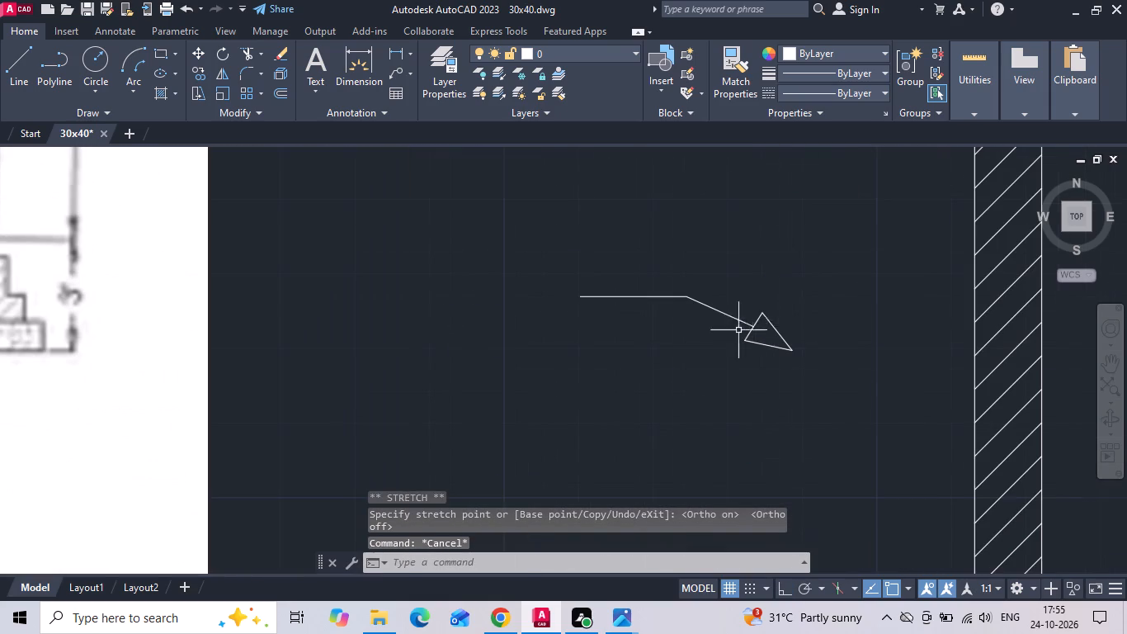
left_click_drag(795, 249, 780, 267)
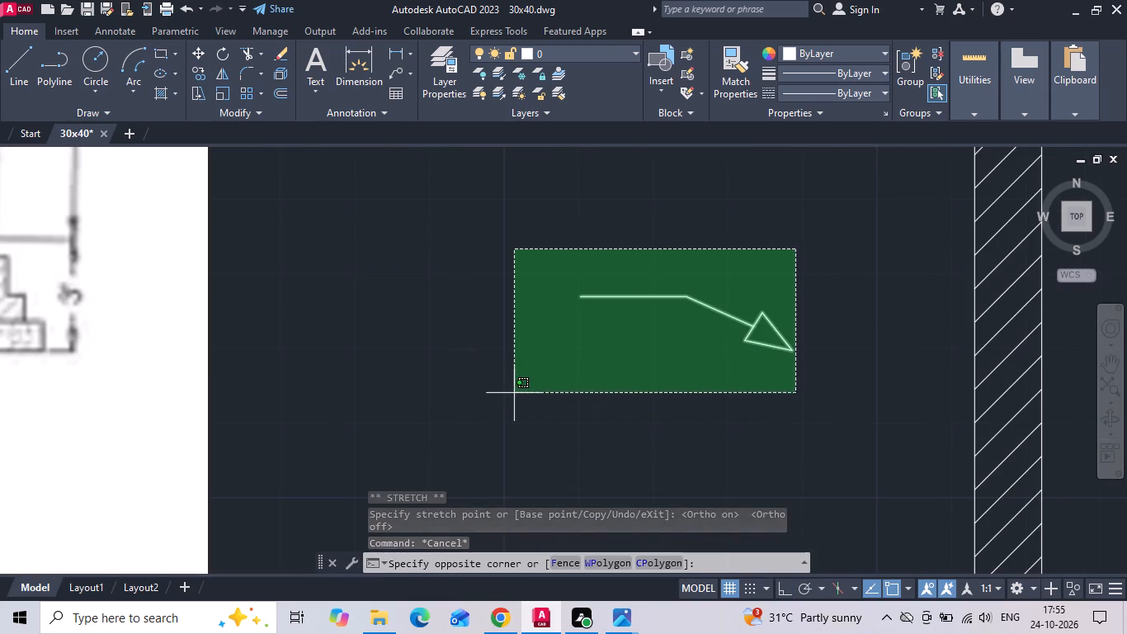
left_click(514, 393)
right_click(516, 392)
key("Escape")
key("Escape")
Narrow the arrowhead's base by stretching each of its two corners 1" inward along the base towards the leader's end.
scroll(738, 320, "up", 3)
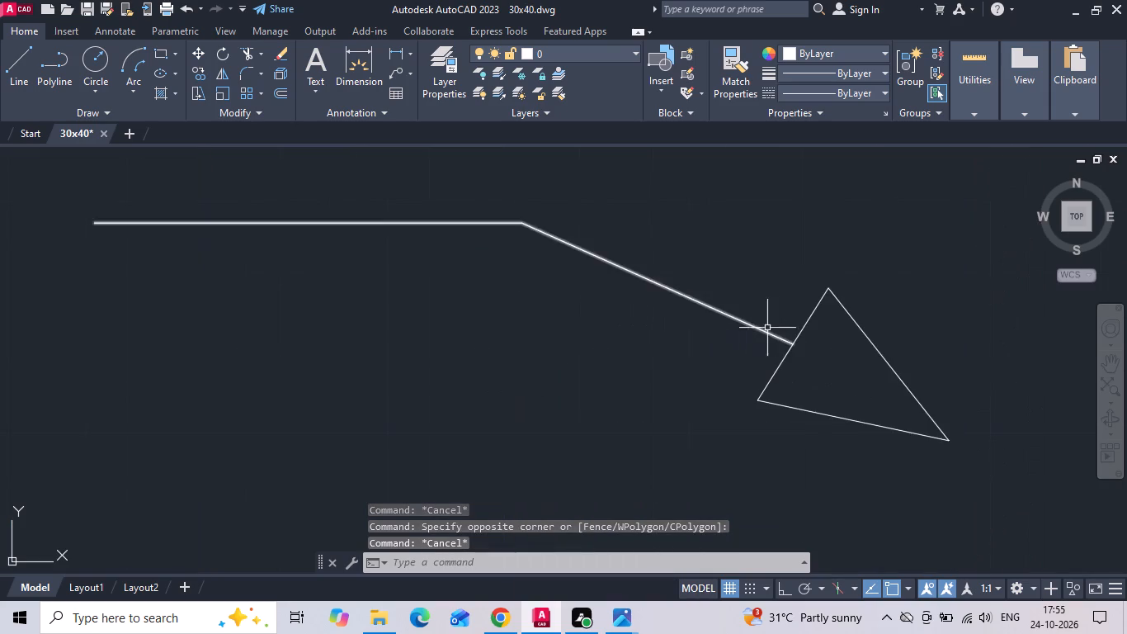
scroll(803, 321, "up", 2)
left_click(803, 321)
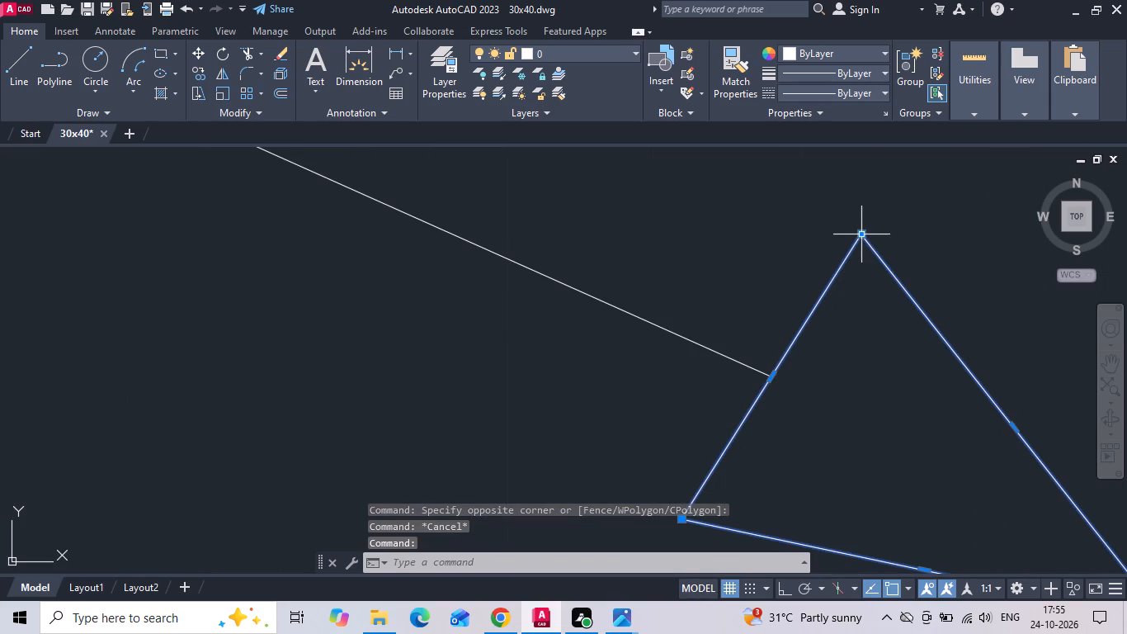
left_click_drag(861, 235, 856, 245)
key("1")
key("space")
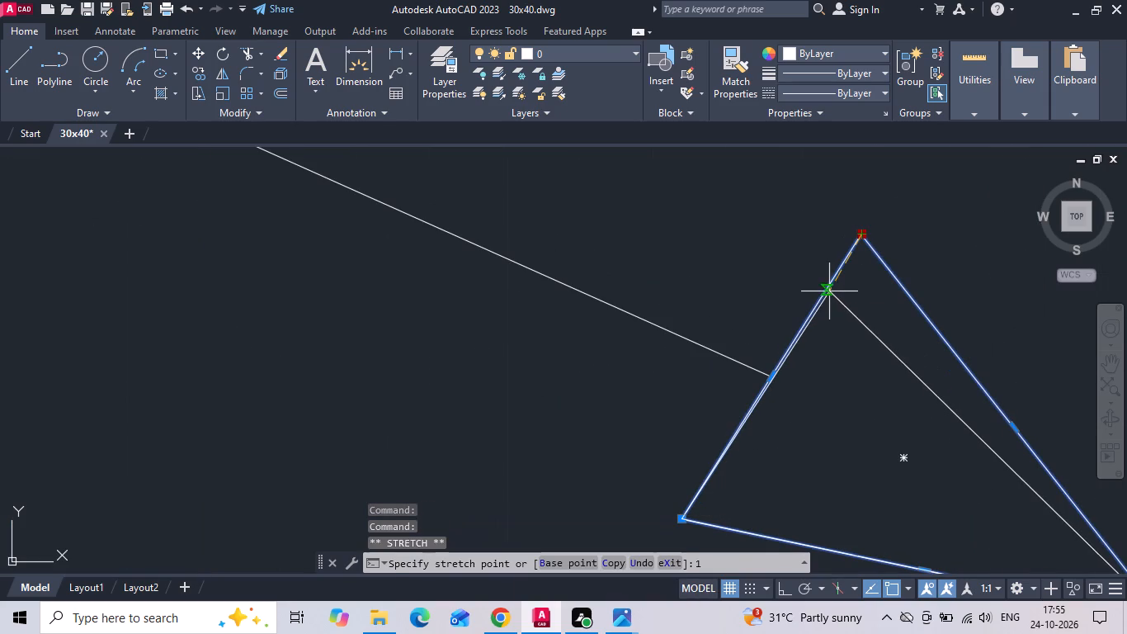
left_click_drag(679, 518, 688, 494)
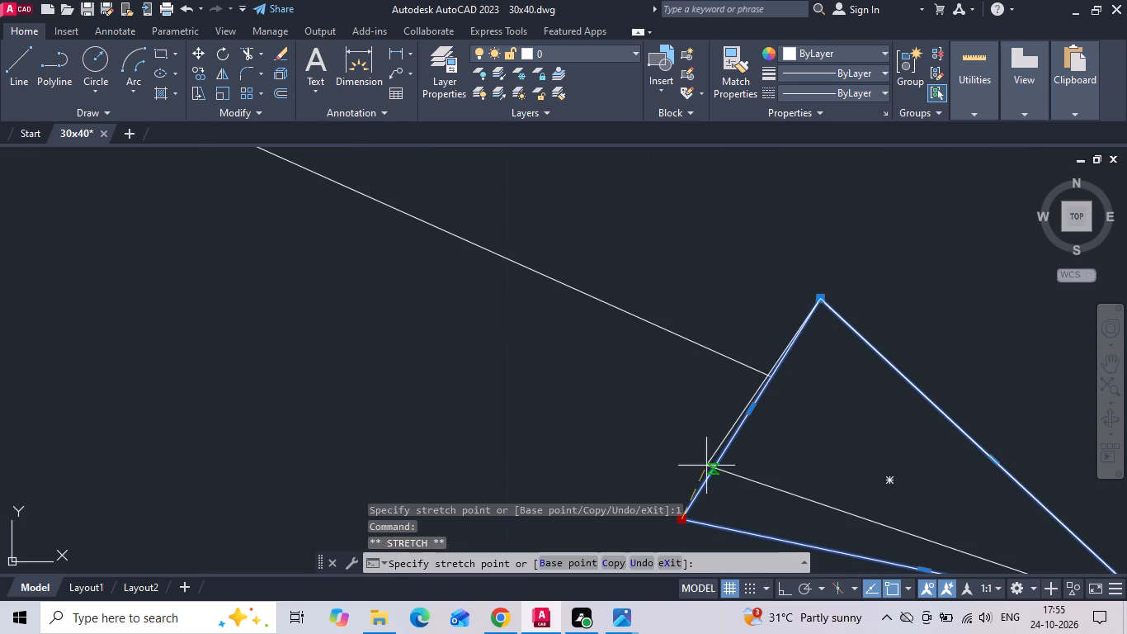
type("1")
key("space")
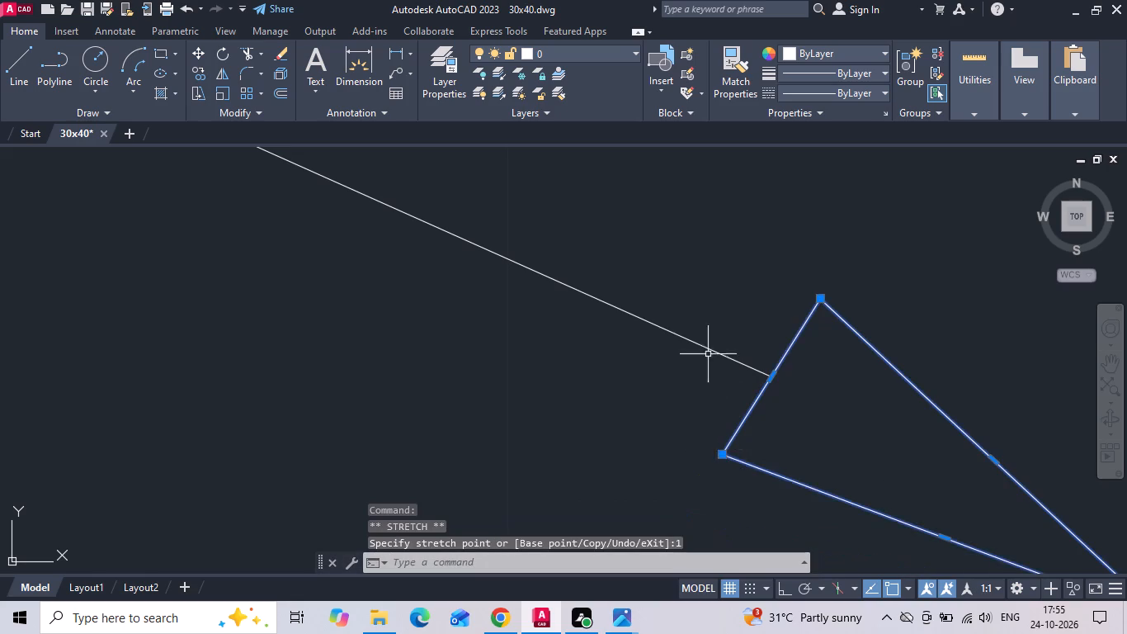
Shorten the arrowhead by stretching its tip back towards the leader line.
scroll(693, 315, "down", 3)
scroll(771, 329, "up", 2)
left_click(824, 432)
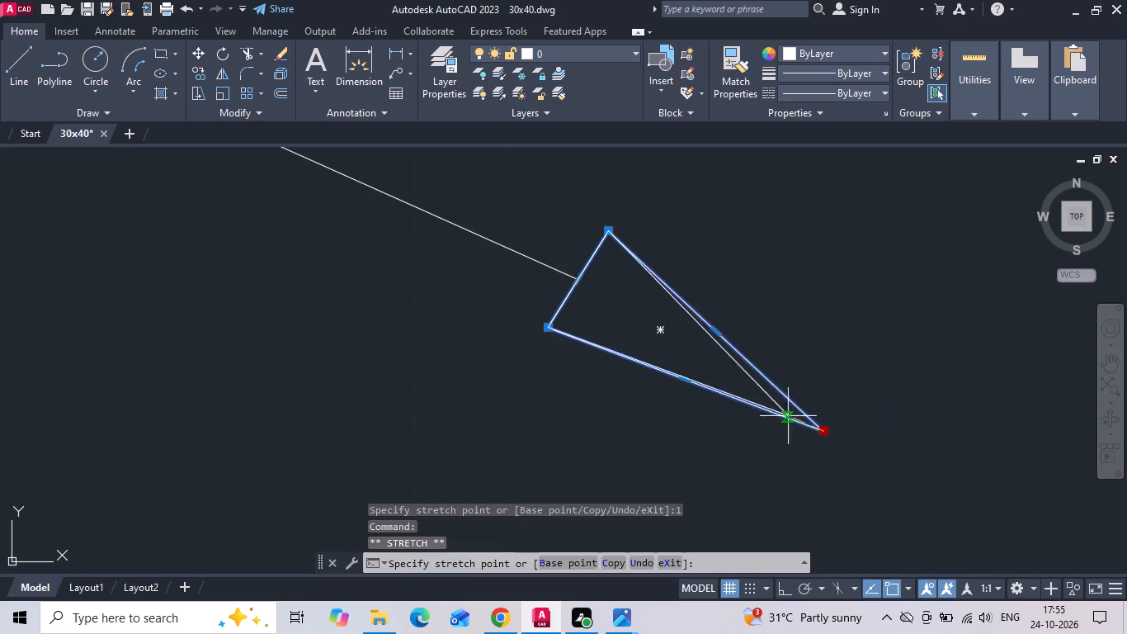
left_click(718, 370)
key("Escape")
scroll(806, 343, "down", 2)
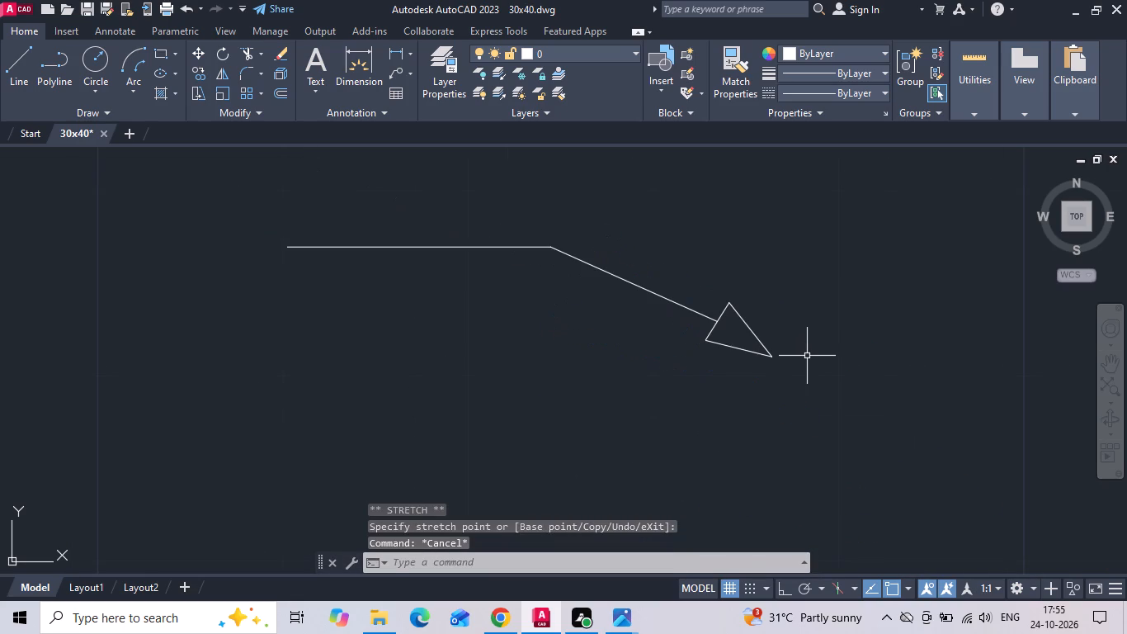
Save the drawing.
key("ctrl+s")
key("ctrl+s")
Copy the leader with its arrowhead from the arrow tip to the inner corner of the outer wall's stepped foundation.
scroll(759, 289, "down", 3)
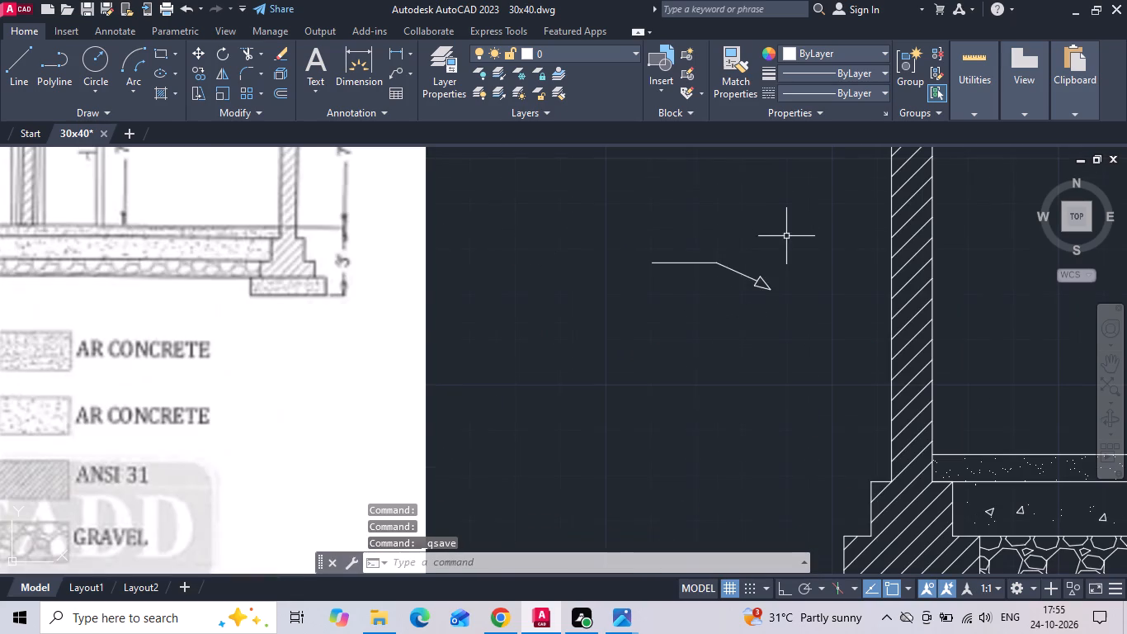
left_click_drag(786, 235, 785, 247)
left_click(644, 345)
right_click(644, 346)
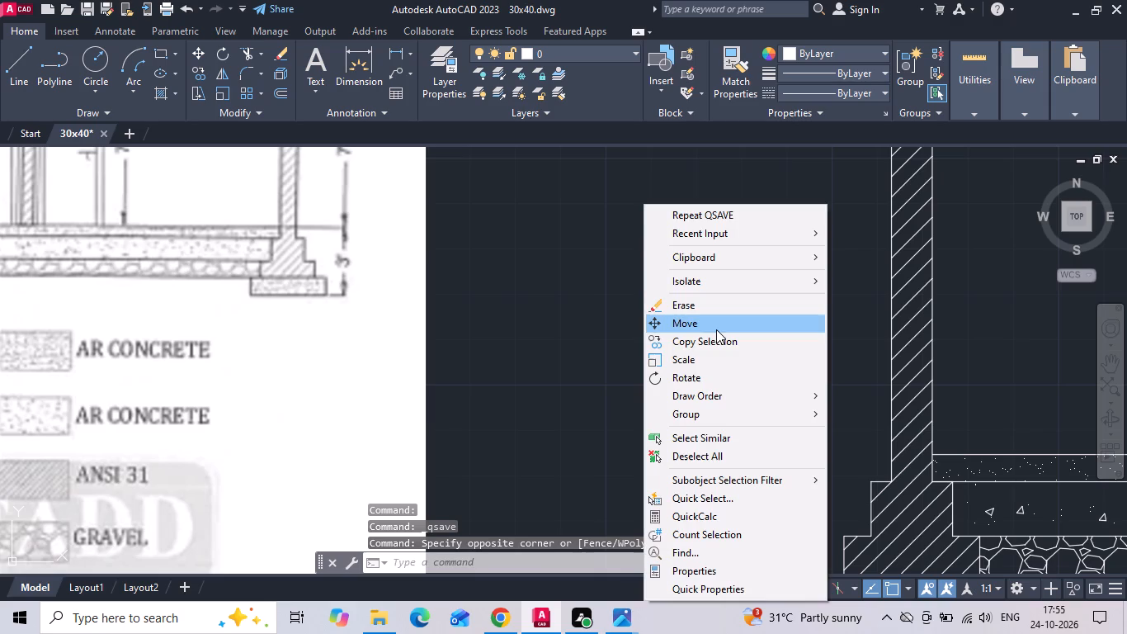
left_click(716, 334)
scroll(784, 335, "down", 3)
scroll(769, 324, "up", 1)
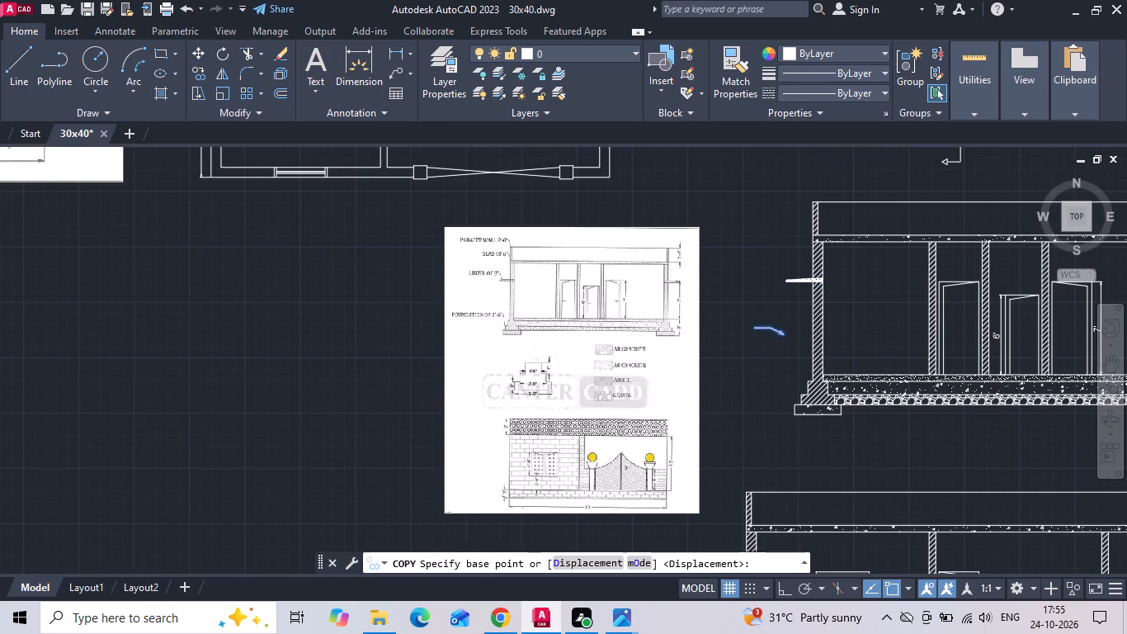
scroll(783, 350, "up", 1)
left_click(790, 335)
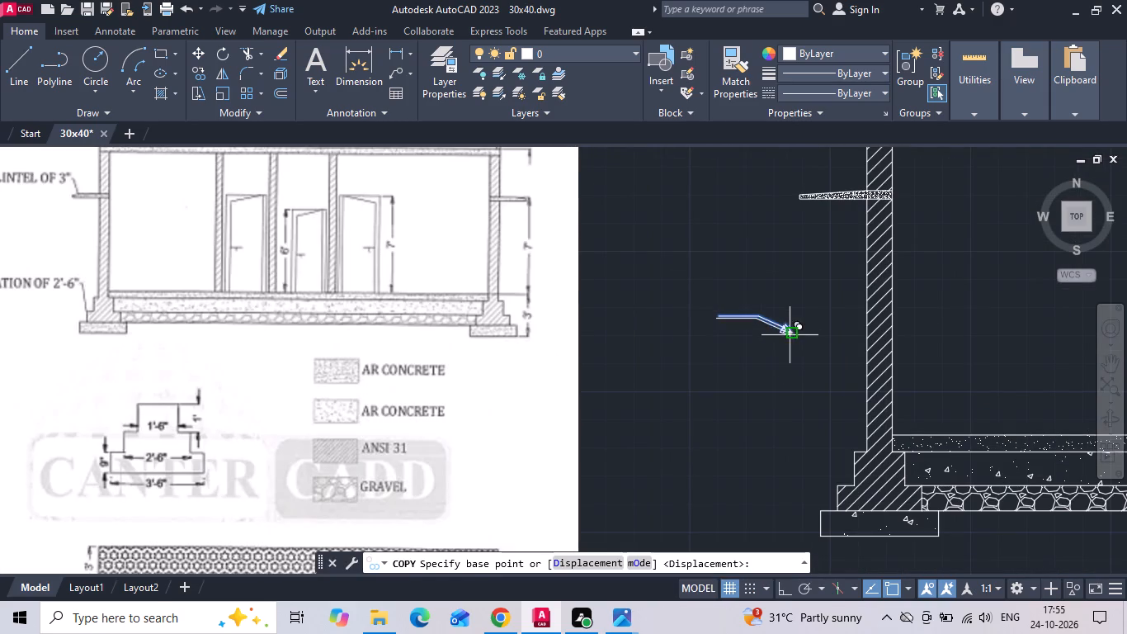
left_click(855, 487)
scroll(854, 485, "up", 3)
key("Escape")
With Ortho on, stretch the foundation leader's bend horizontally away from the arrowhead and extend its free end outward by about 5.2".
left_click_drag(742, 457, 691, 422)
left_click(640, 381)
middle_click_drag(681, 405, 676, 390)
scroll(675, 387, "up", 1)
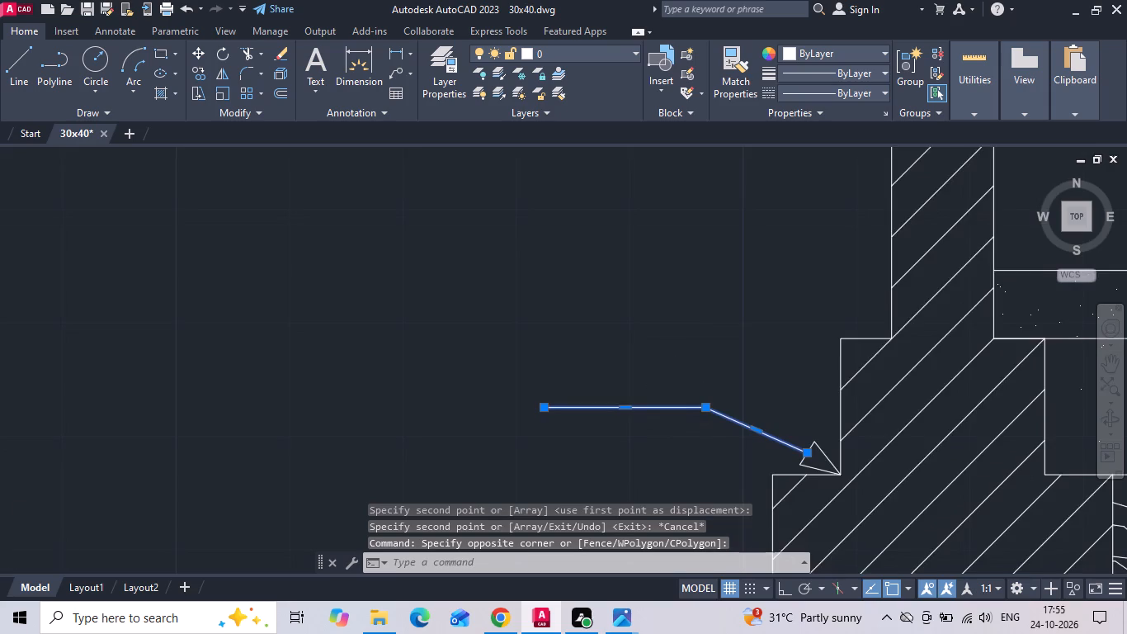
left_click(724, 419)
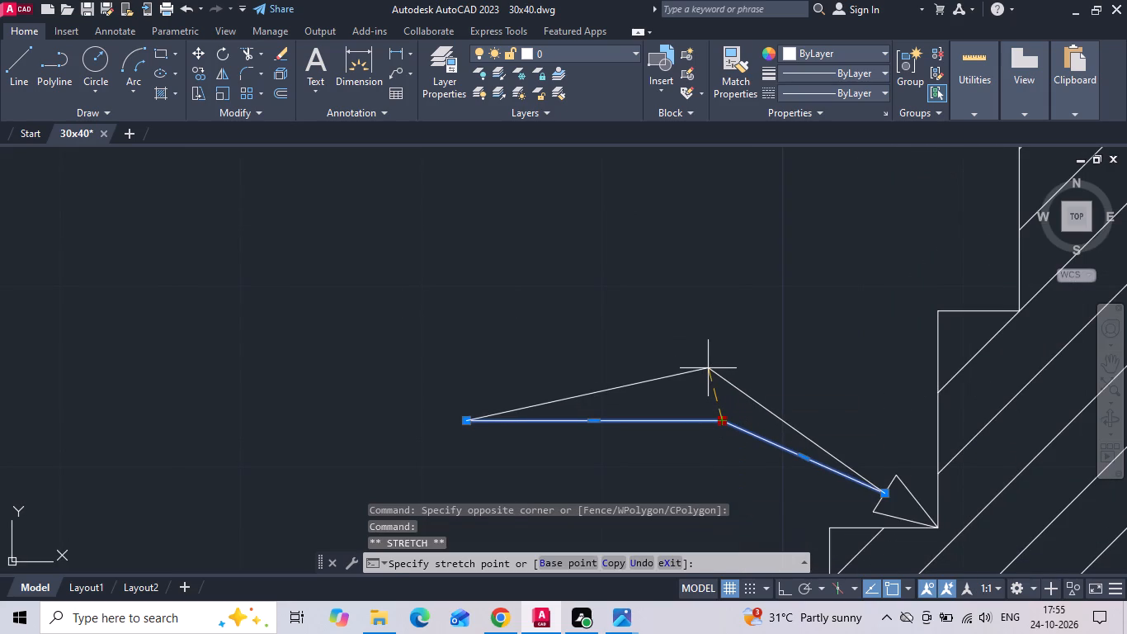
key("F8")
left_click(623, 403)
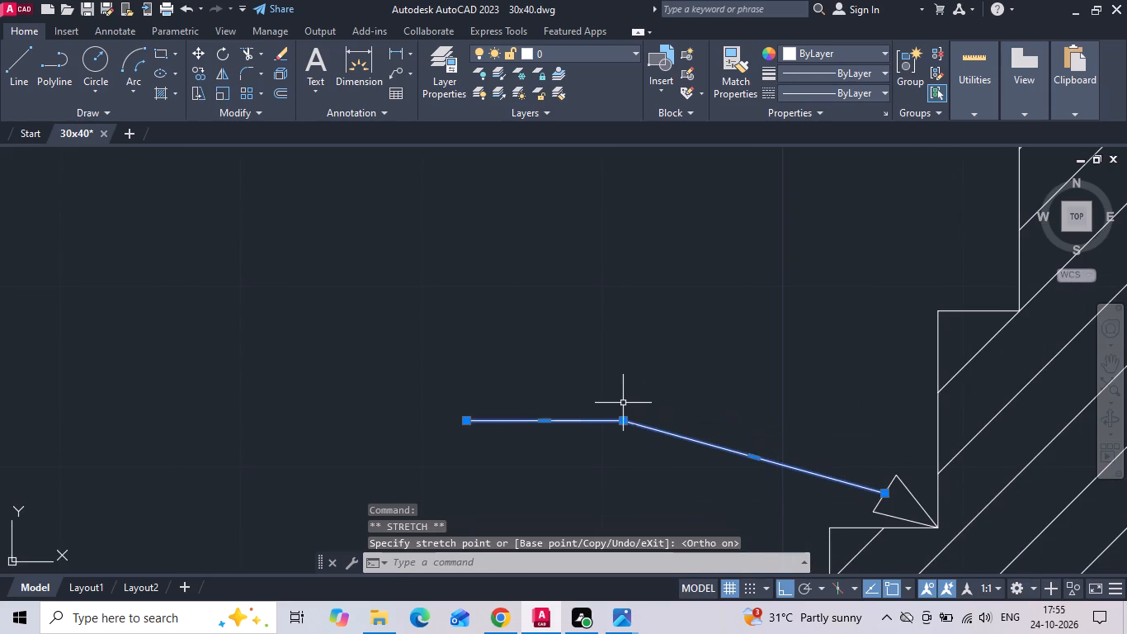
left_click(469, 419)
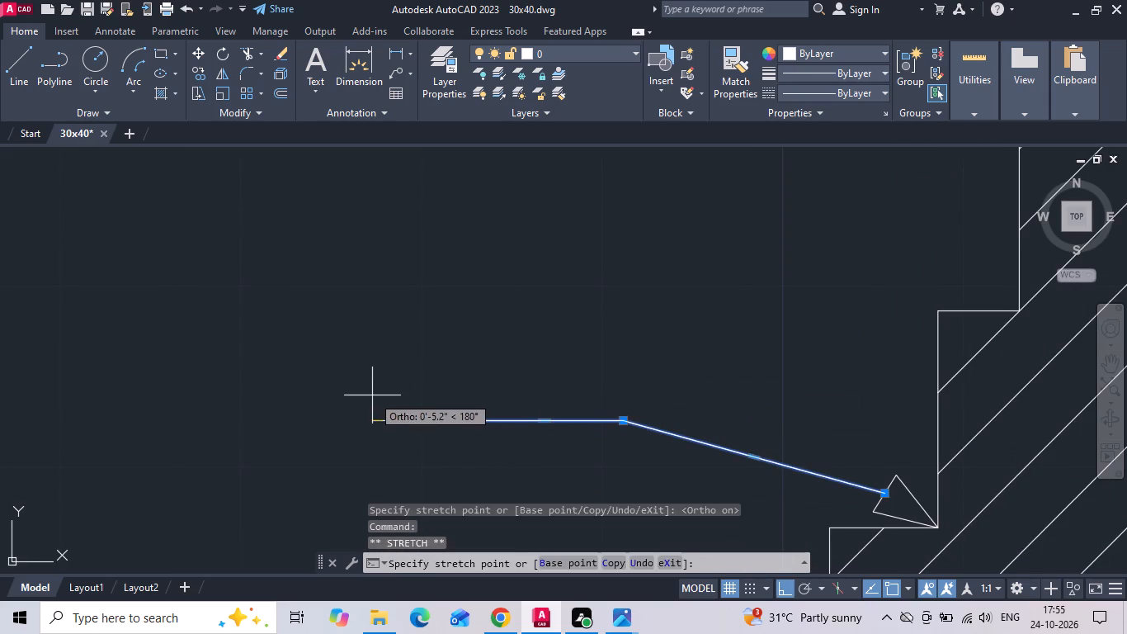
left_click(372, 395)
scroll(578, 281, "down", 1)
scroll(596, 344, "up", 1)
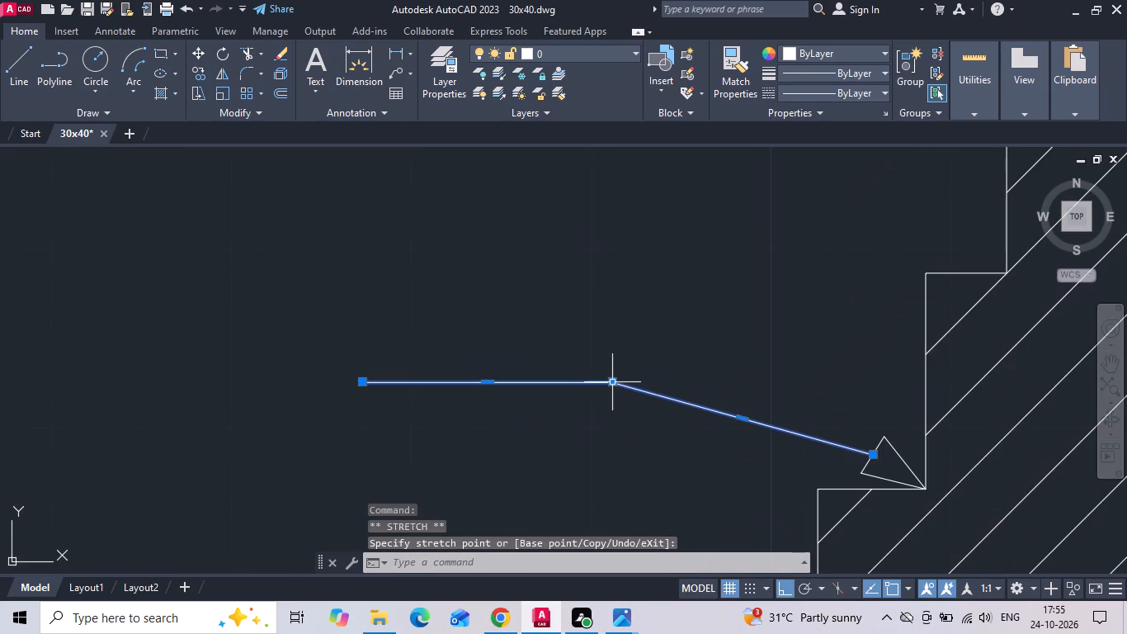
left_click(613, 381)
key("Escape")
key("Escape")
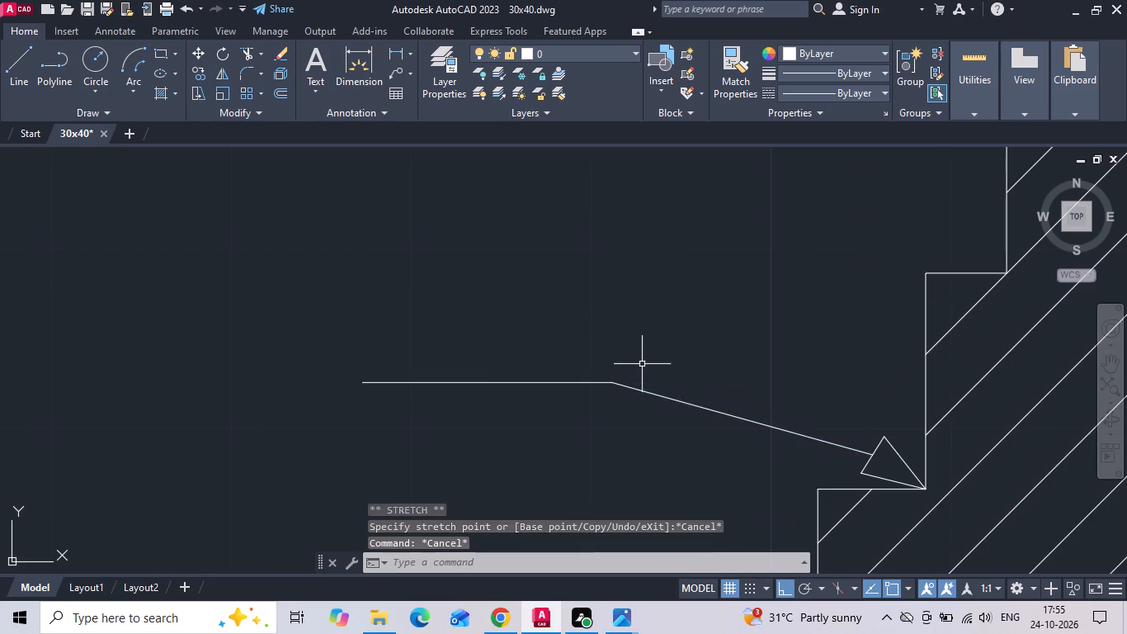
Copy the reshaped foundation leader and its arrowhead from the arrow tip to the sloping top edge of the projecting lintel.
scroll(700, 325, "down", 2)
left_click(702, 337)
left_click(646, 365)
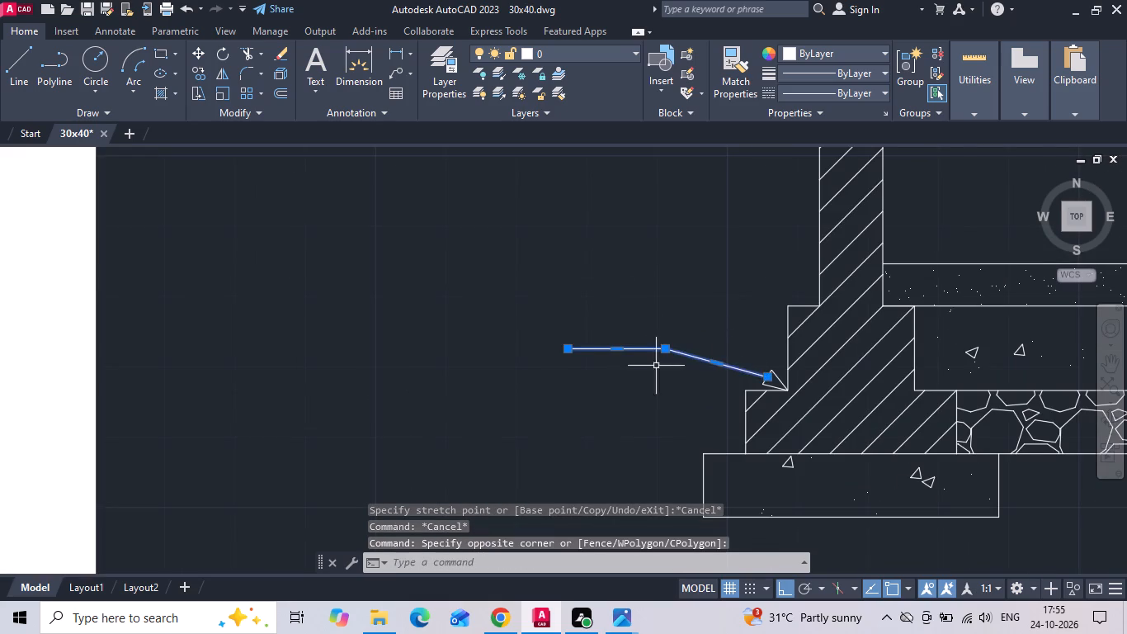
scroll(764, 368, "up", 2)
left_click(790, 383)
left_click(758, 333)
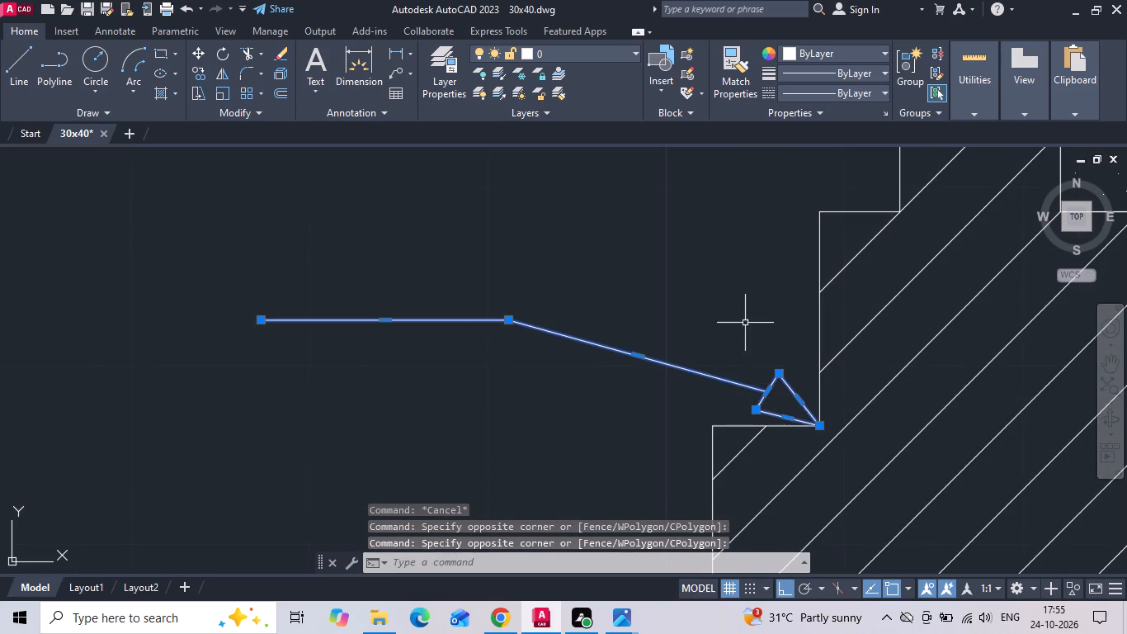
right_click(735, 316)
left_click(779, 337)
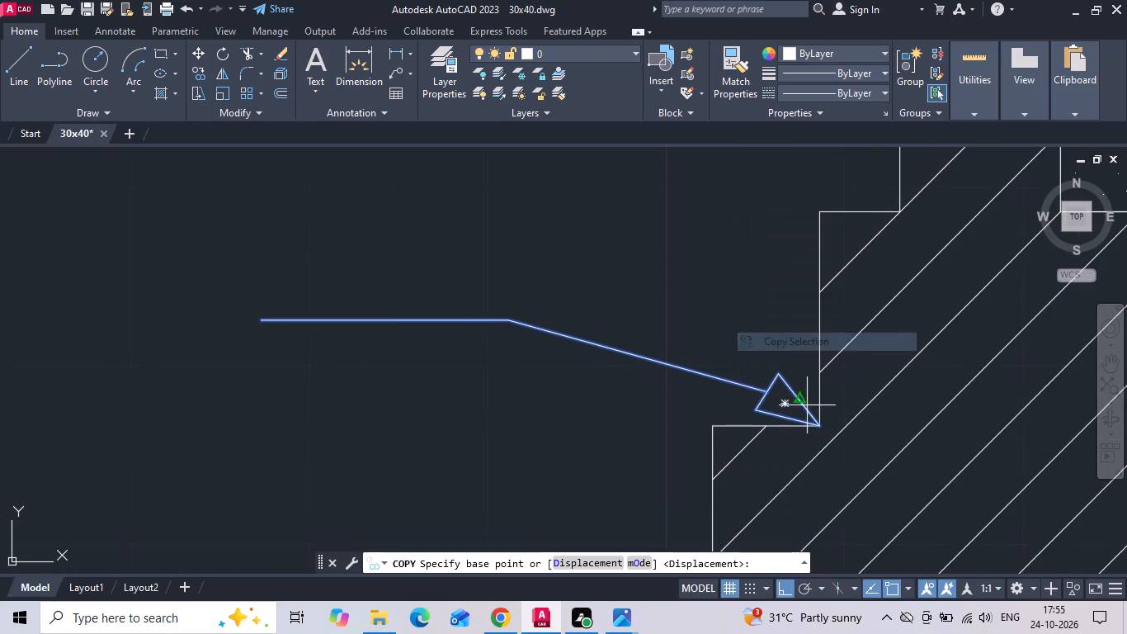
left_click(825, 428)
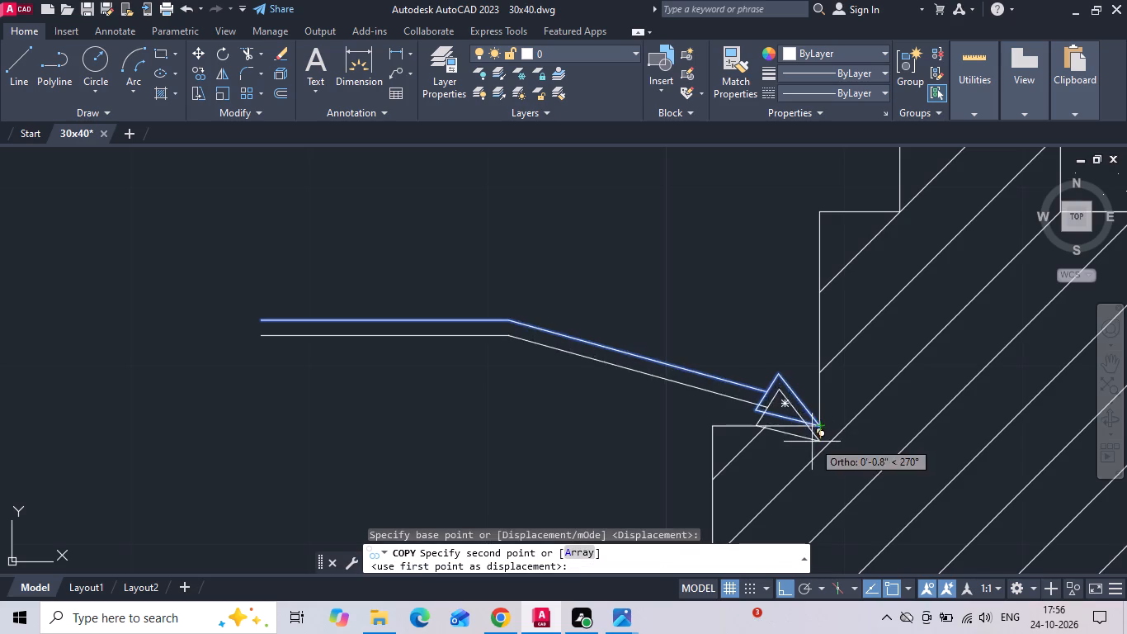
scroll(804, 462, "down", 4)
middle_click_drag(790, 341, 796, 364)
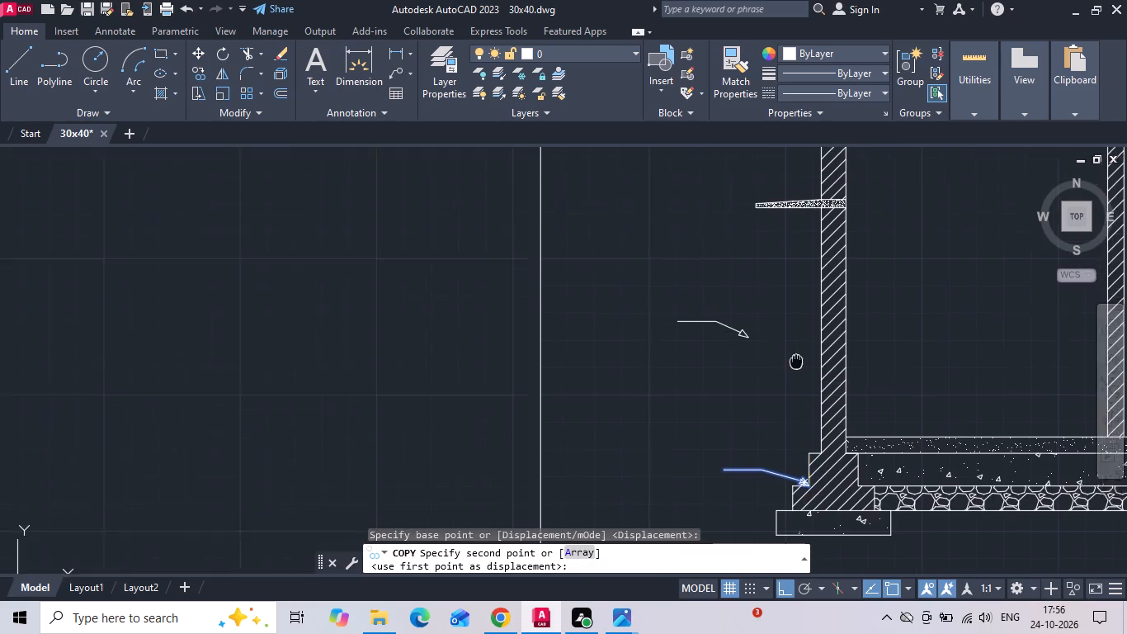
middle_click_drag(796, 364, 805, 430)
middle_click_drag(789, 299, 803, 358)
scroll(808, 301, "up", 2)
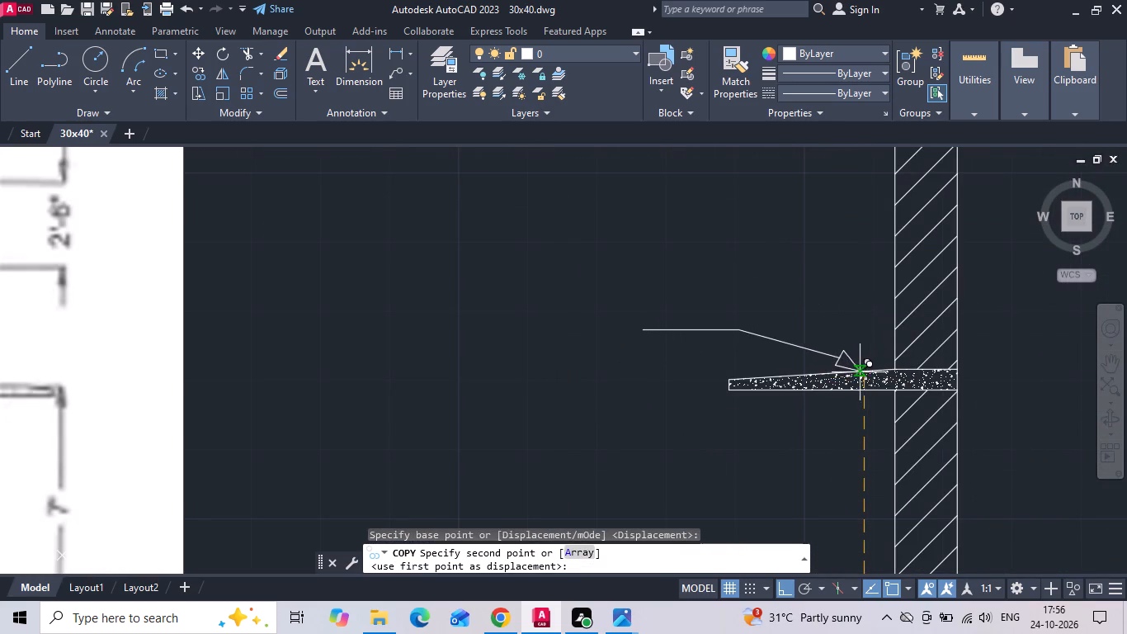
scroll(840, 373, "up", 2)
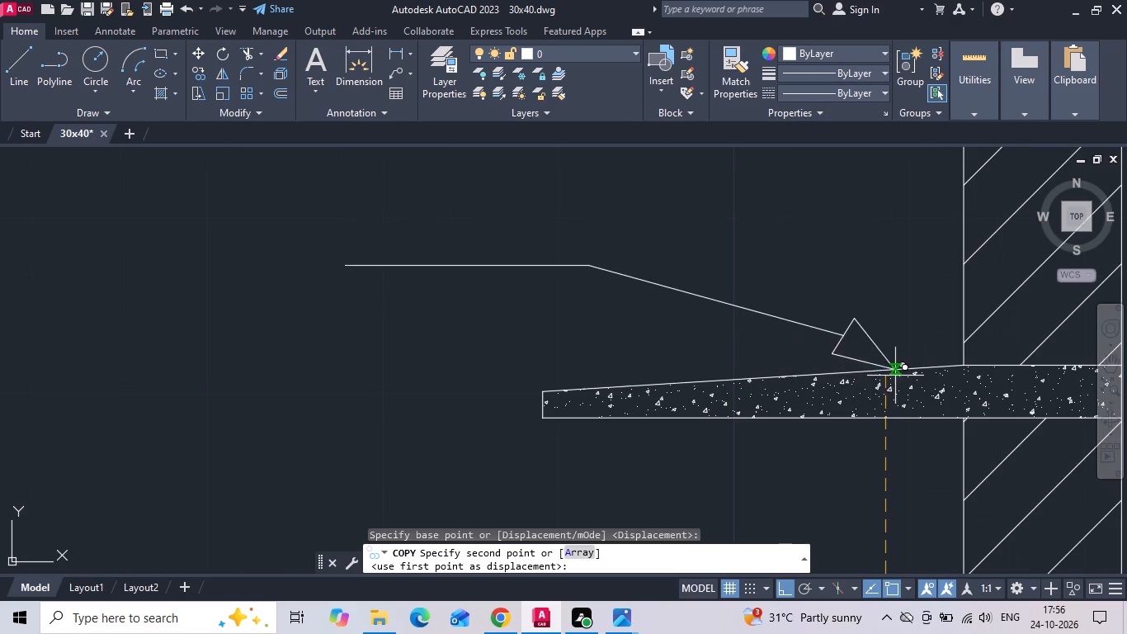
left_click(884, 371)
Place two more copies of the leader, with arrow tips on the slab's outer edge and the parapet wall's outer face.
scroll(872, 392, "down", 5)
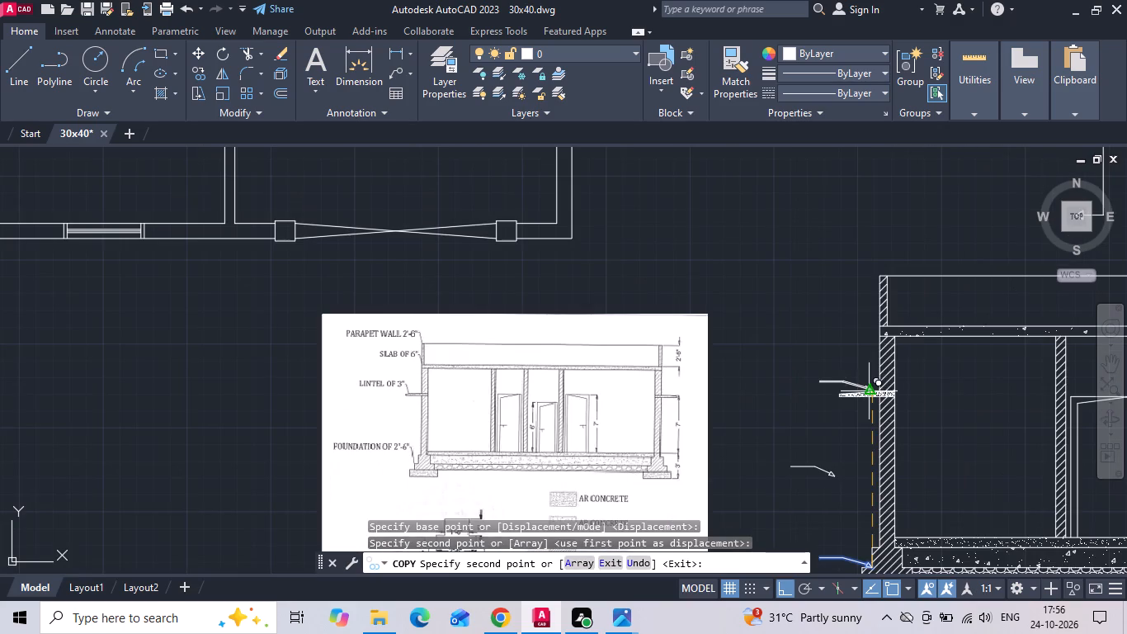
scroll(869, 322, "up", 3)
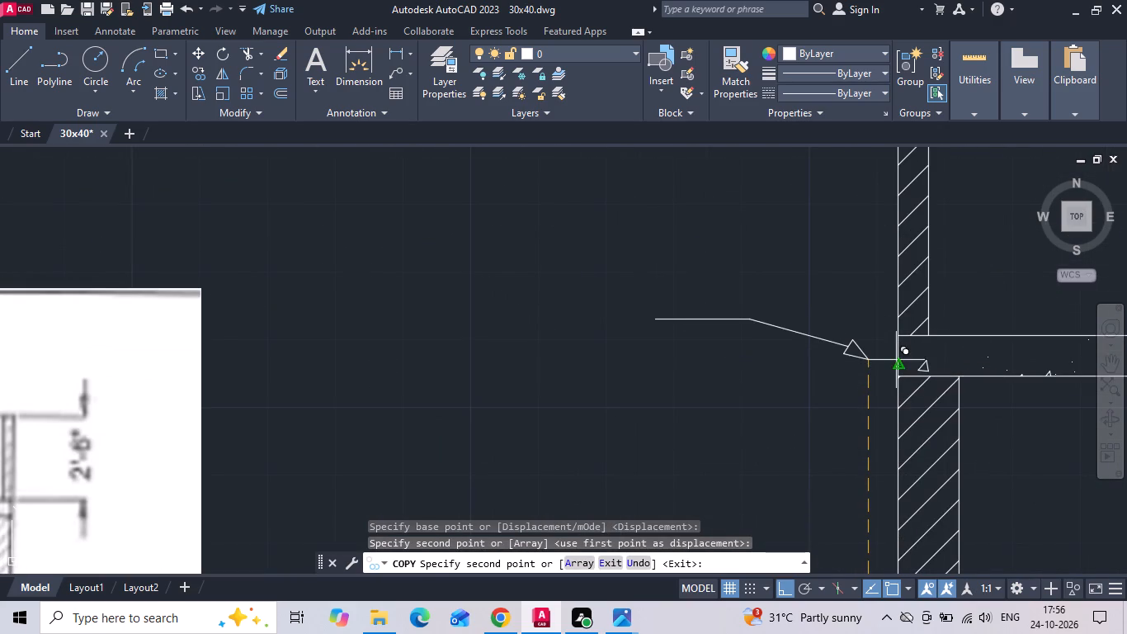
left_click(896, 356)
scroll(870, 387, "down", 2)
scroll(874, 339, "up", 1)
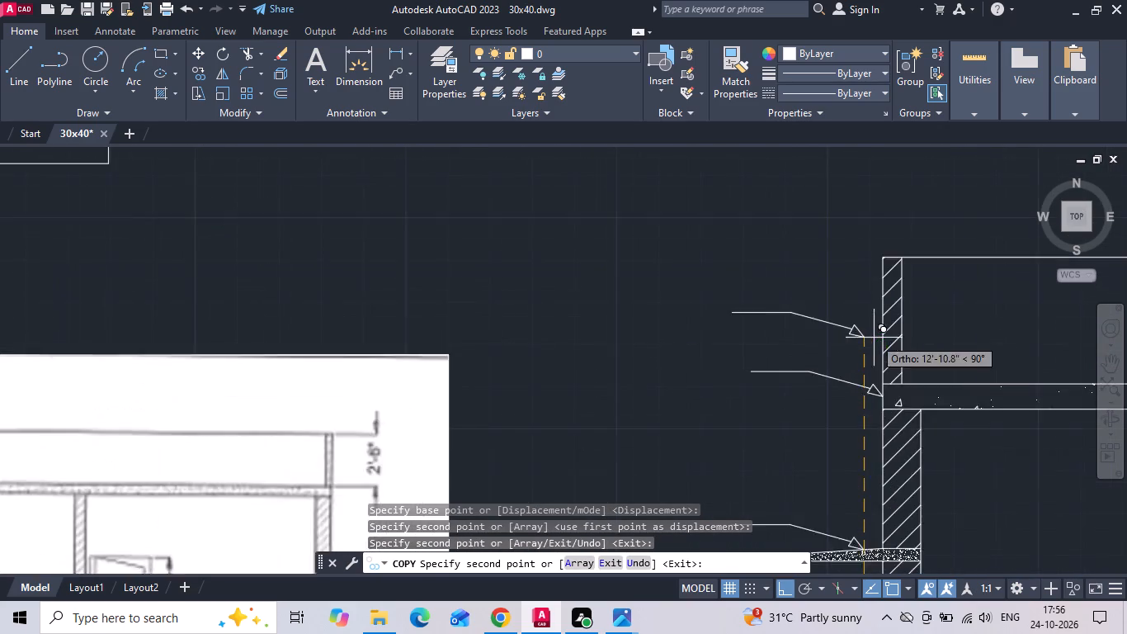
scroll(874, 338, "up", 1)
left_click(887, 297)
key("Escape")
Erase the original loose leader and its arrowhead lying between the lintel and foundation leaders.
scroll(795, 295, "down", 3)
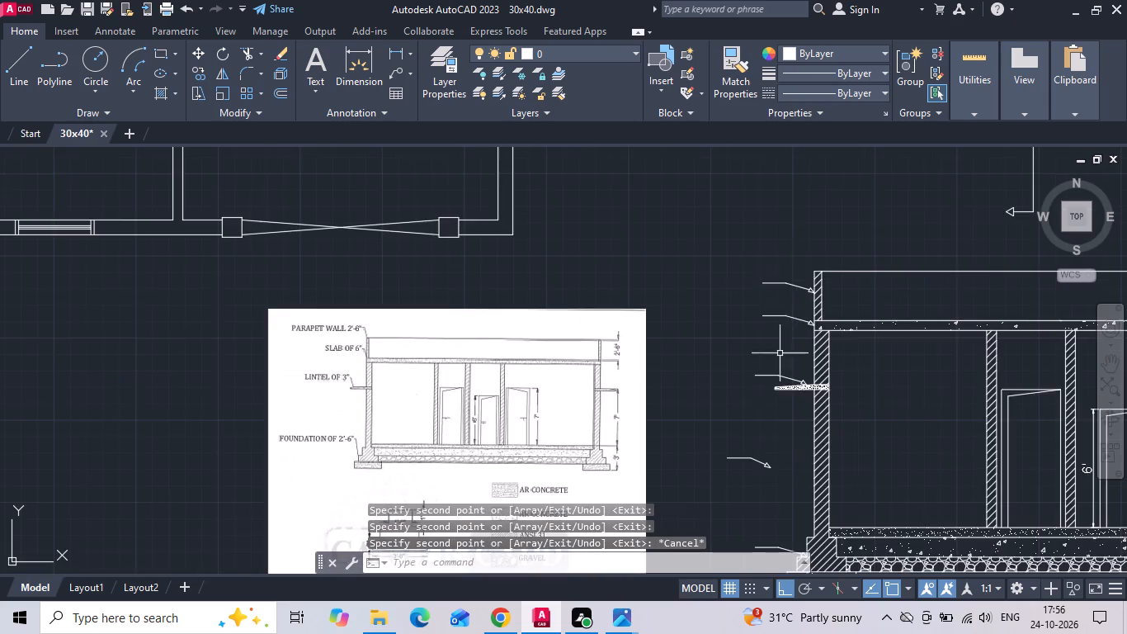
scroll(780, 404, "up", 1)
middle_click_drag(766, 387, 740, 336)
left_click_drag(704, 403, 666, 474)
left_click(663, 476)
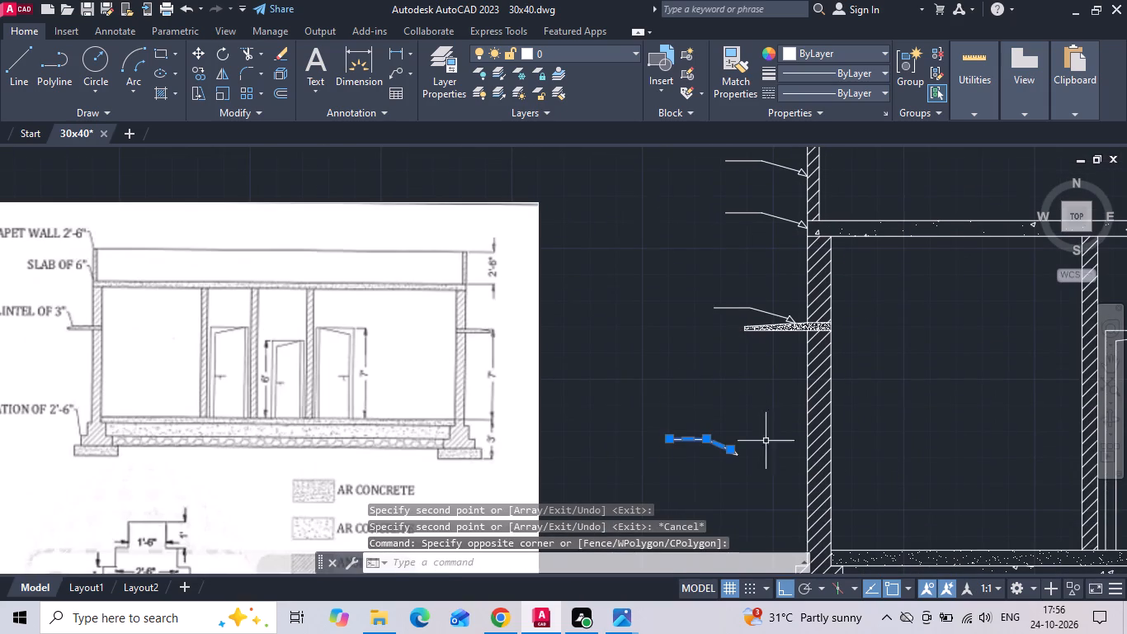
left_click_drag(774, 435, 743, 461)
left_click(696, 489)
key("Delete")
Save the drawing with the four placed leaders.
key("ctrl+s")
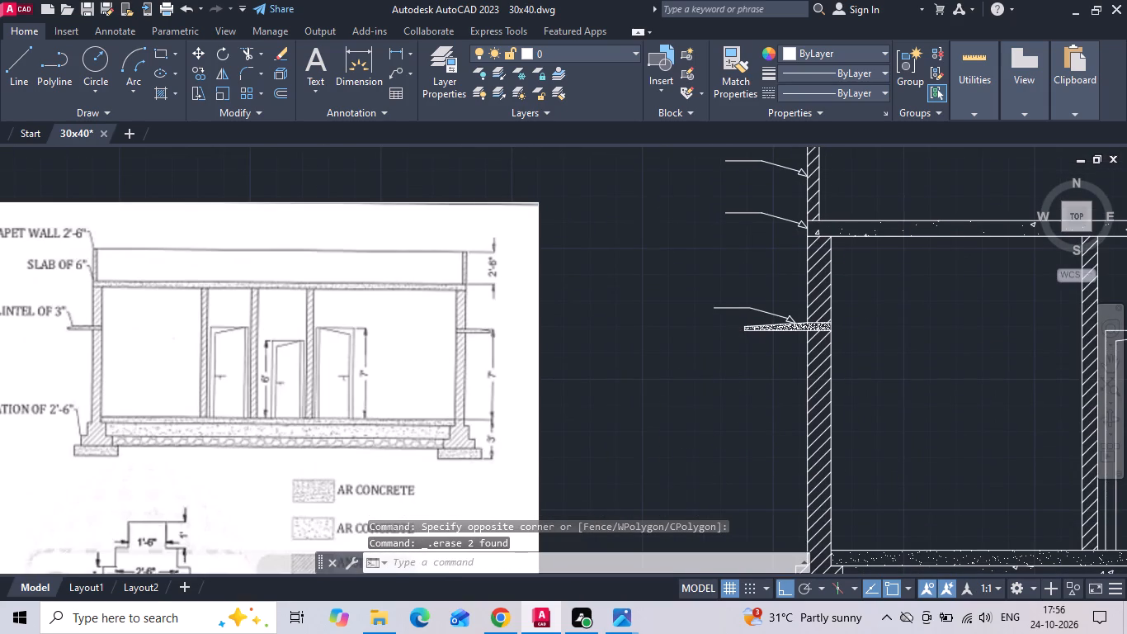
key("ctrl+s")
scroll(680, 468, "down", 2)
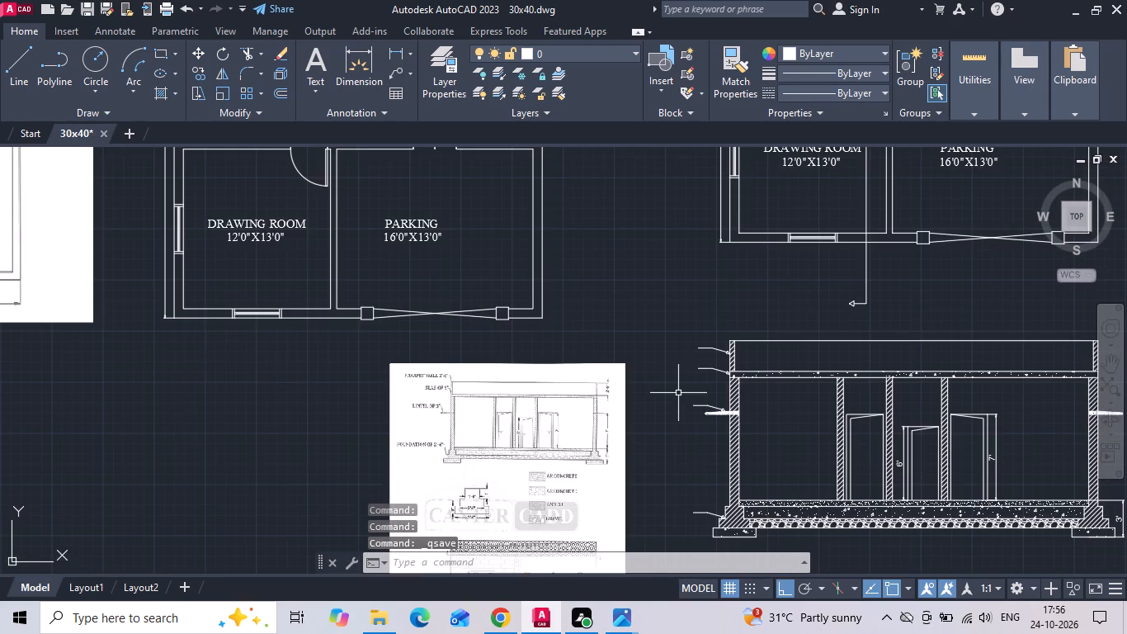
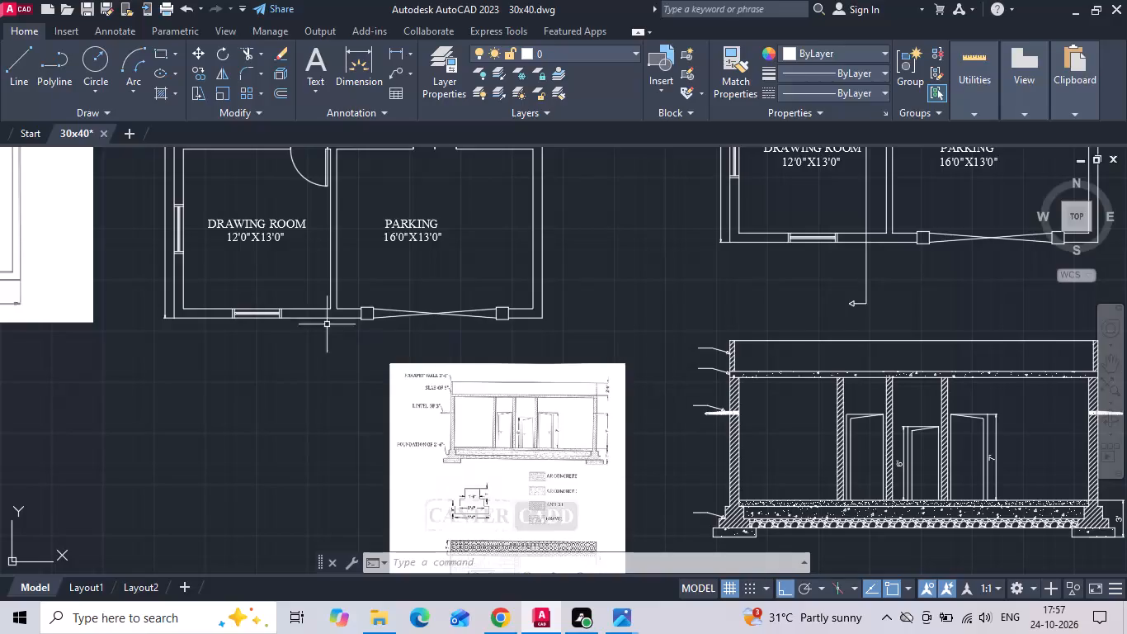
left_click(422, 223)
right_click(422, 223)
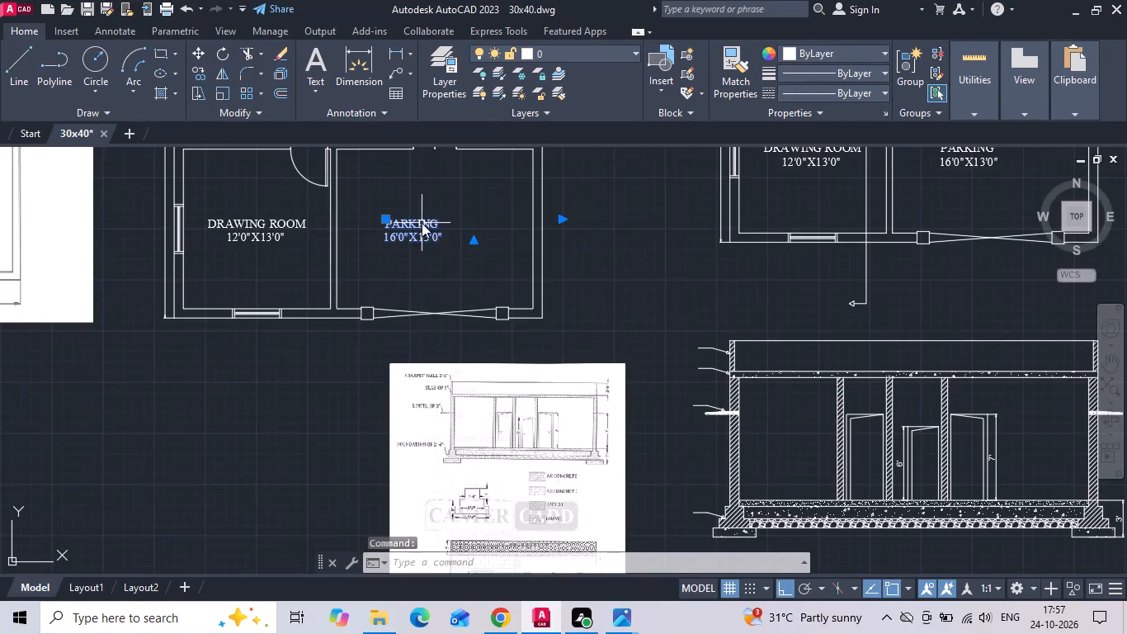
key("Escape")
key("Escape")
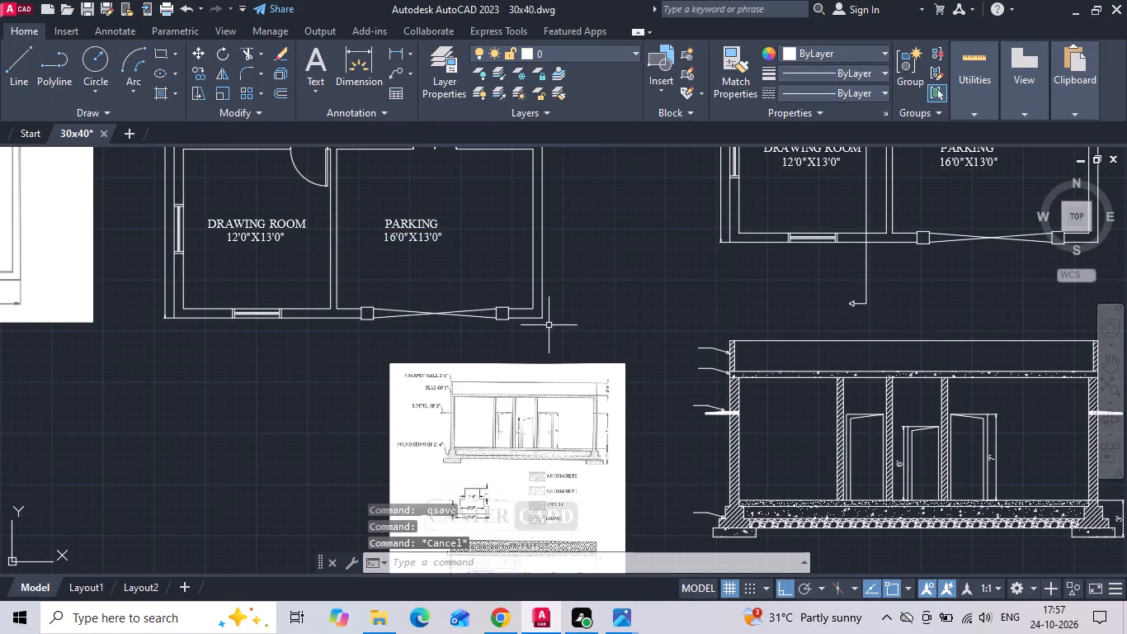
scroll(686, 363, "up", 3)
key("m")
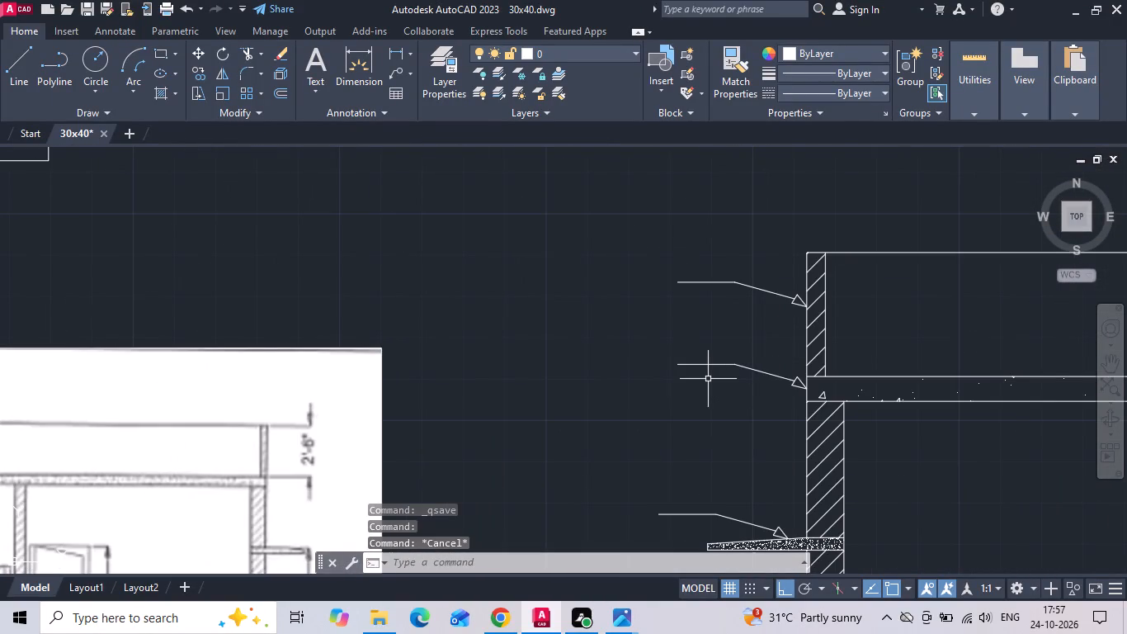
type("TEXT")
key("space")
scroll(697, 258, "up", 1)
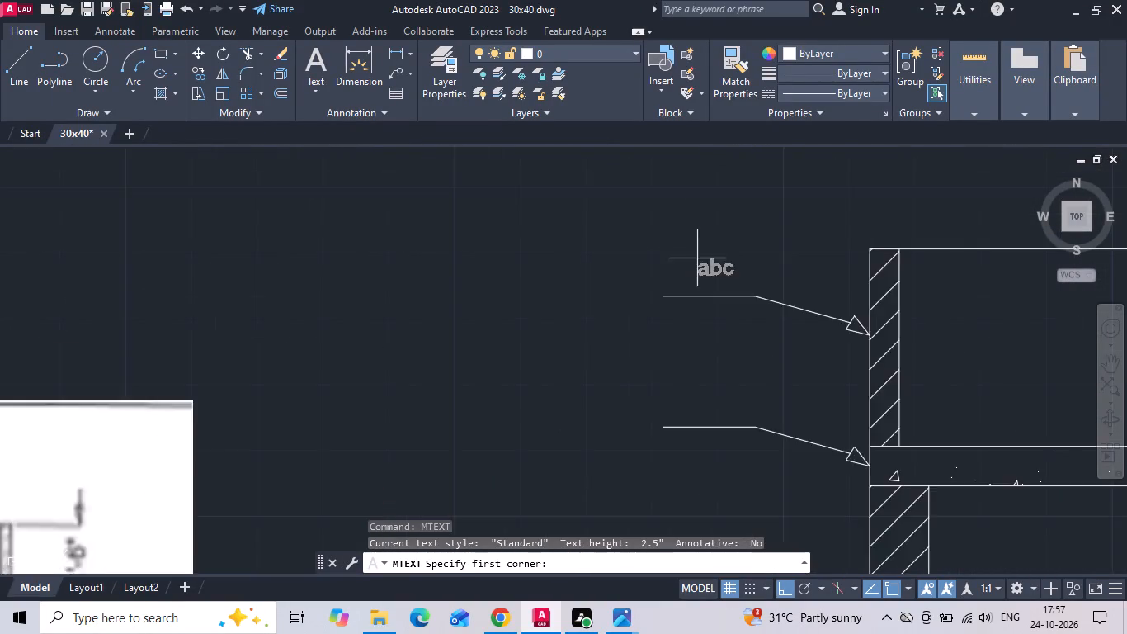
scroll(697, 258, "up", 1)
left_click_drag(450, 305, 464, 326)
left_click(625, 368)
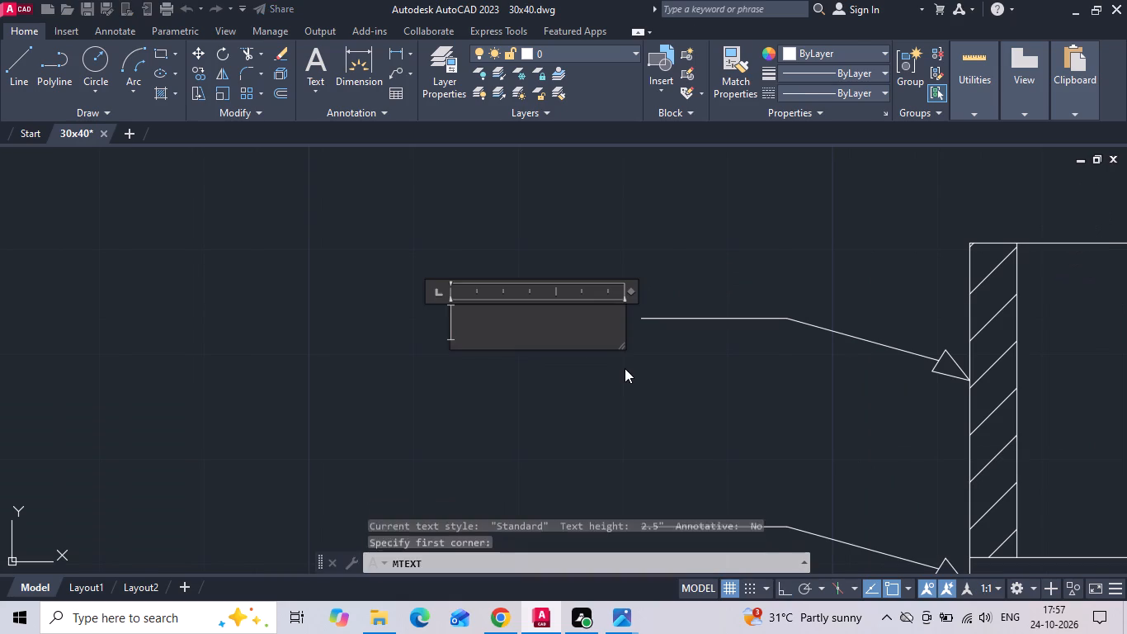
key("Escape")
Copy the PARKING room label from the floor plan to beside the uppermost leader of the section, with Ortho off.
scroll(625, 368, "down", 3)
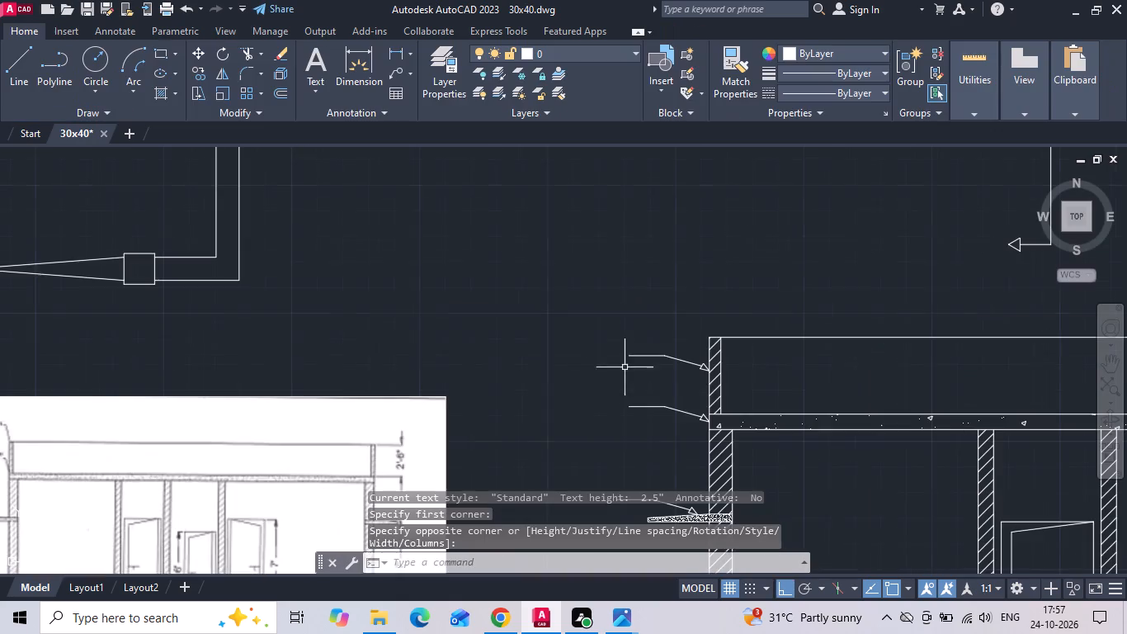
scroll(311, 328, "down", 2)
left_click(157, 237)
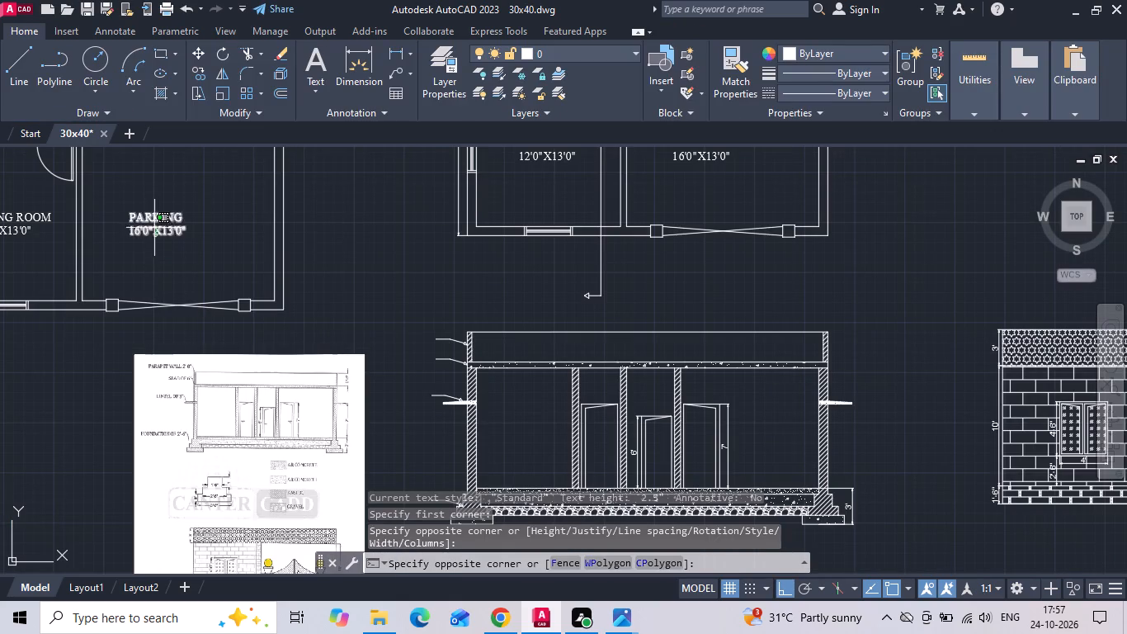
left_click(152, 224)
right_click(150, 224)
left_click(206, 317)
left_click_drag(163, 244, 174, 251)
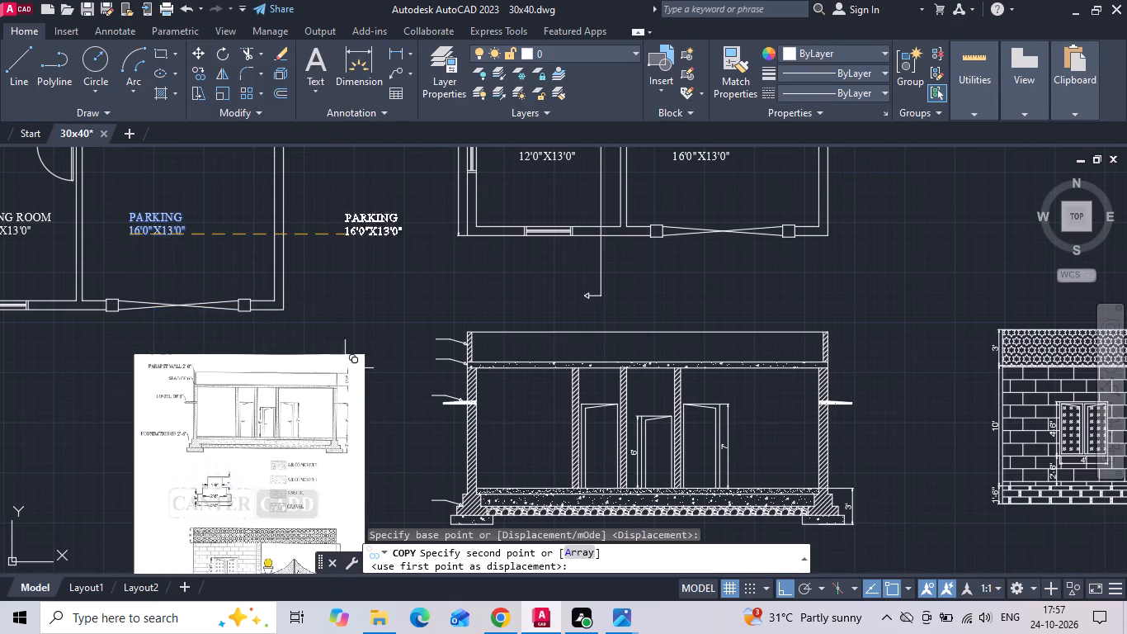
left_click(786, 585)
scroll(473, 381, "up", 2)
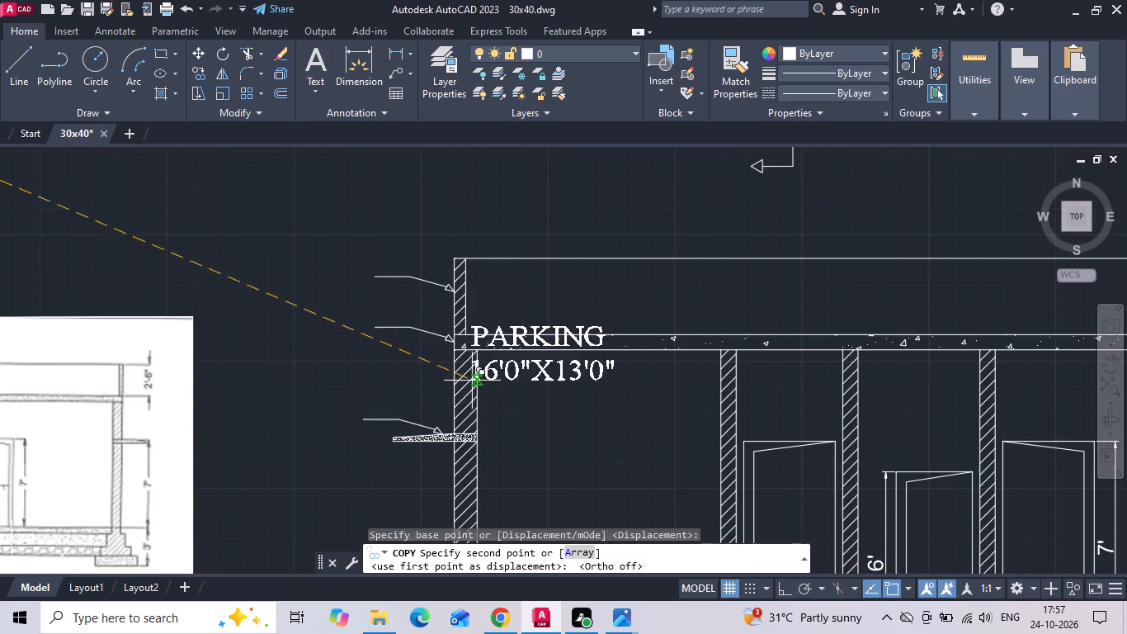
middle_click_drag(242, 372, 330, 479)
scroll(304, 423, "up", 2)
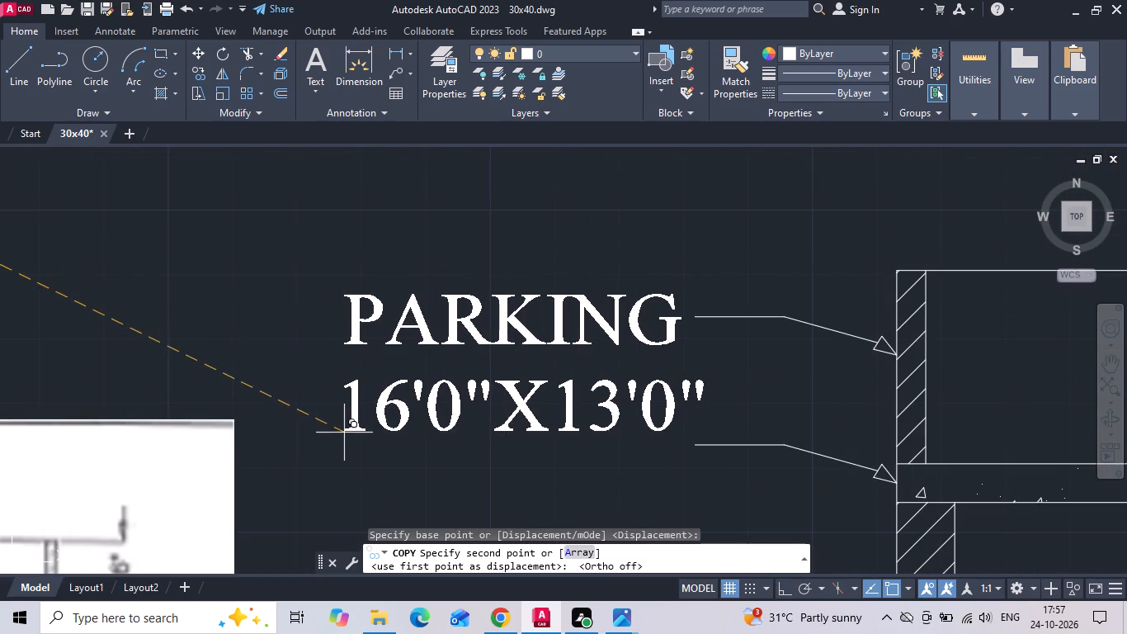
left_click(349, 432)
key("Escape")
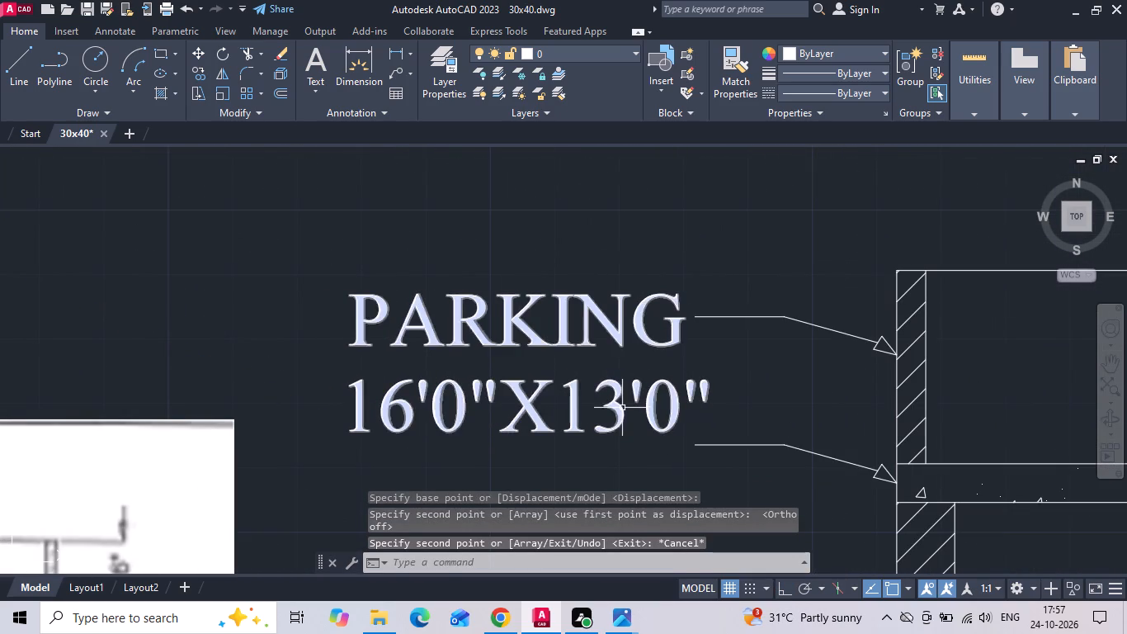
Save the drawing and set the text height of the copied PARKING label to 5".
double_click(620, 412)
key("ctrl+s")
triple_click(620, 412, "ctrl")
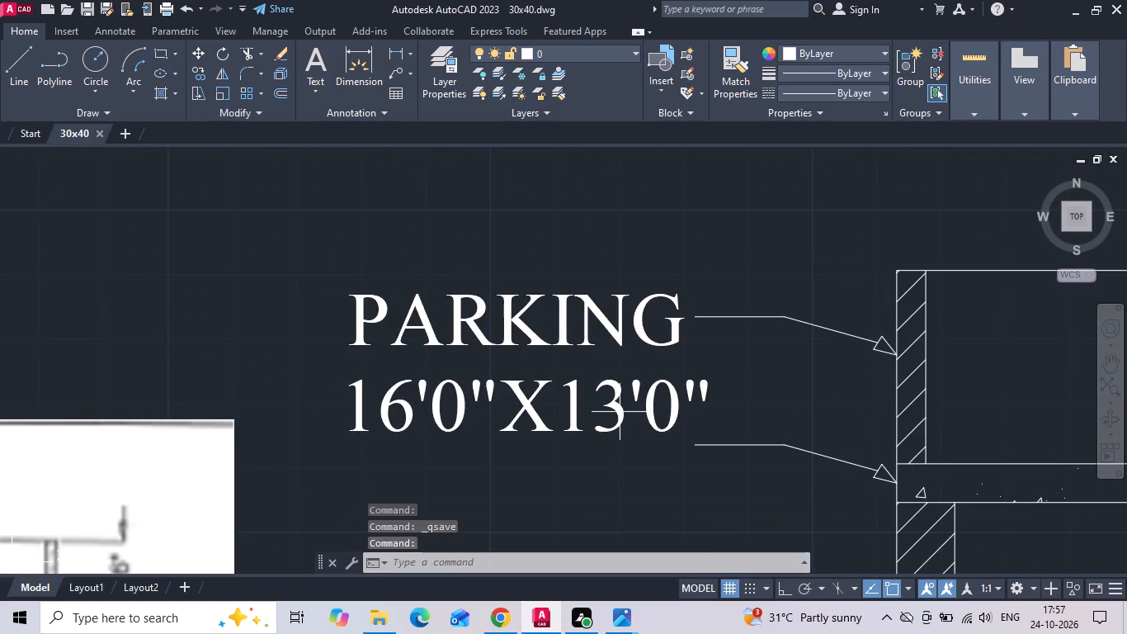
double_click(615, 409)
key("ctrl+a")
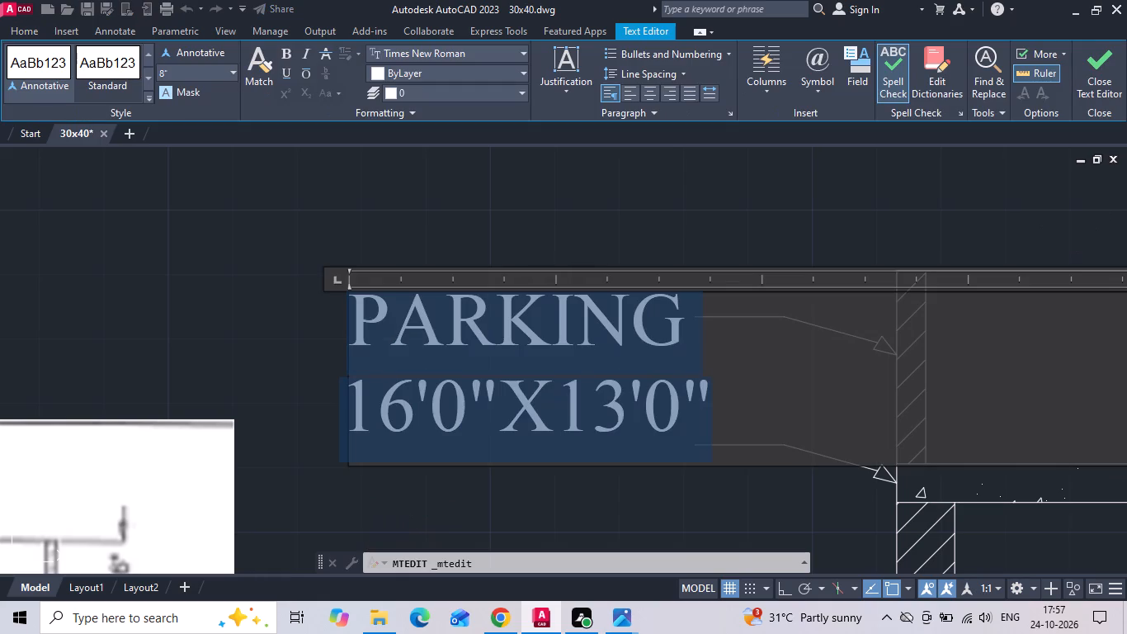
left_click(178, 77)
key("BackSpace")
type("5\"")
key("Return")
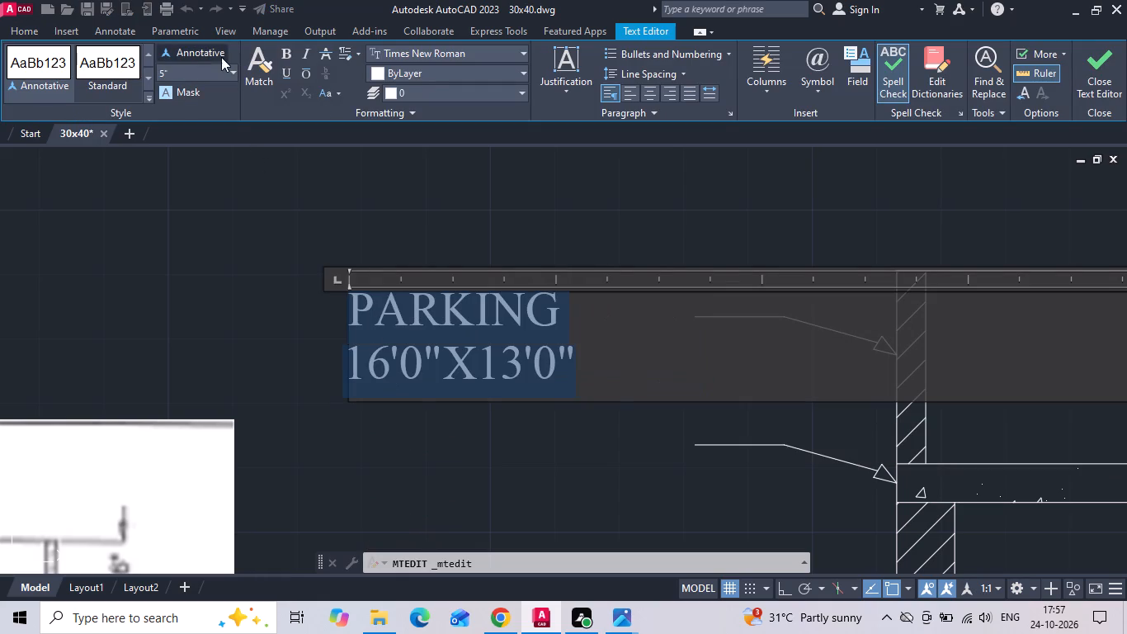
Replace the copied label's whole text with PARAPET WALL2'-6".
left_click_drag(599, 363, 383, 294)
scroll(556, 257, "down", 2)
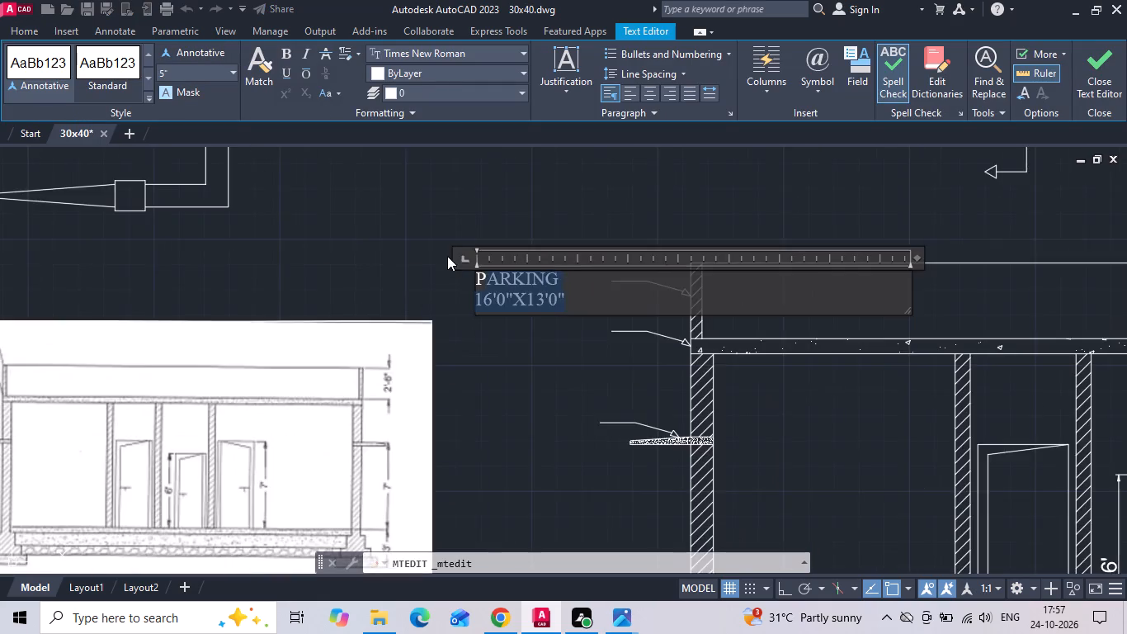
middle_click_drag(447, 256, 674, 271)
key("BackSpace")
key("BackSpace")
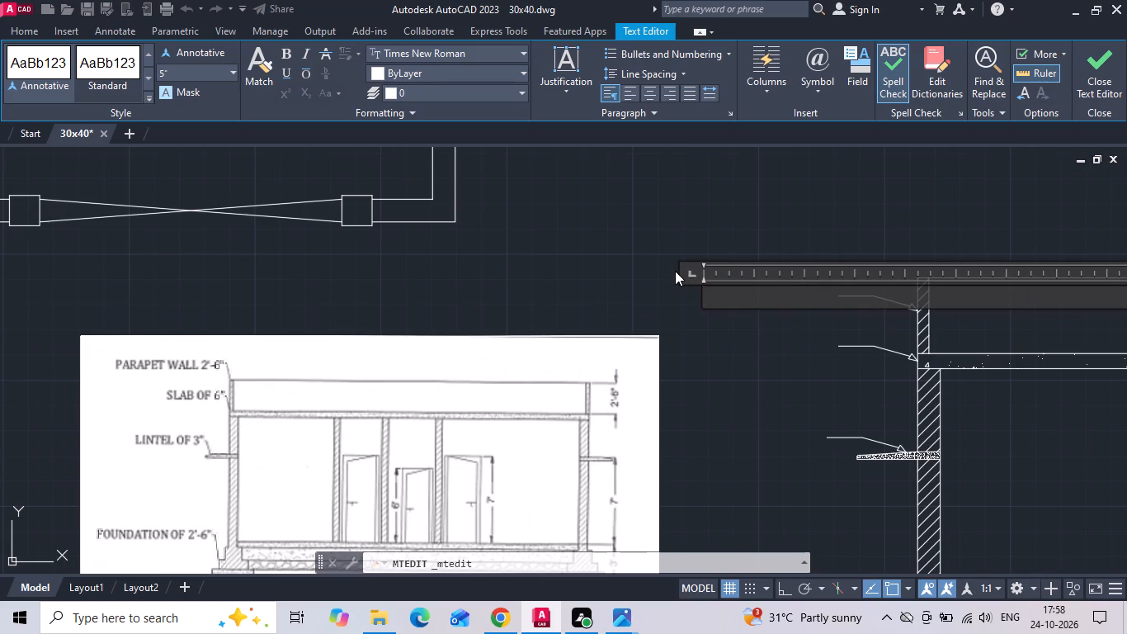
type("PARA")
type("PET WALL")
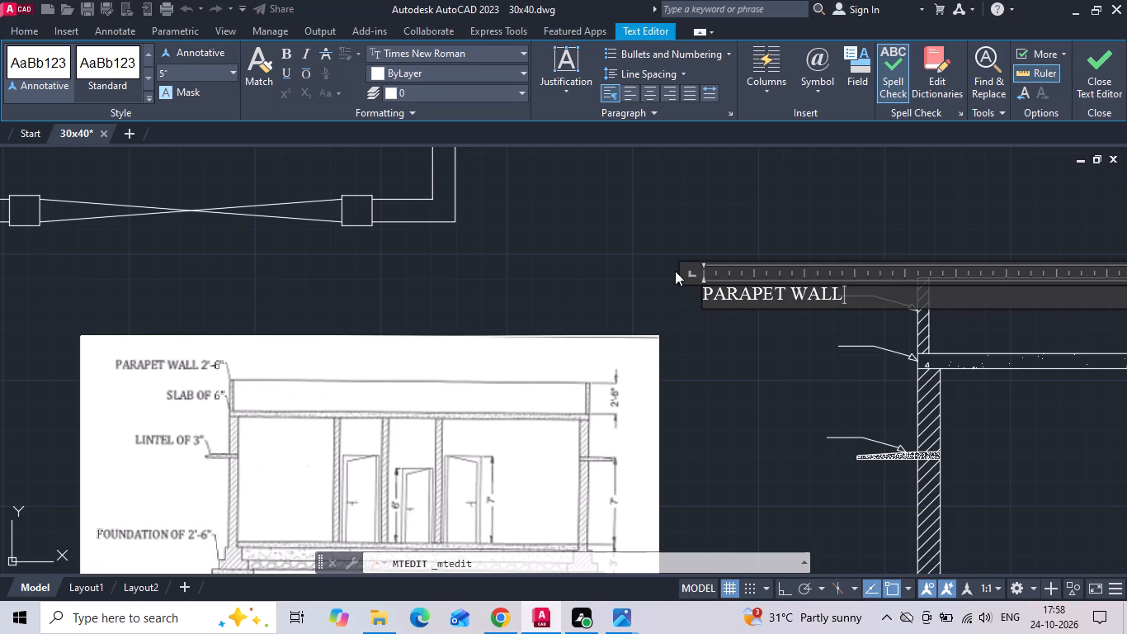
key("2")
type("'-6\"")
left_click(750, 221)
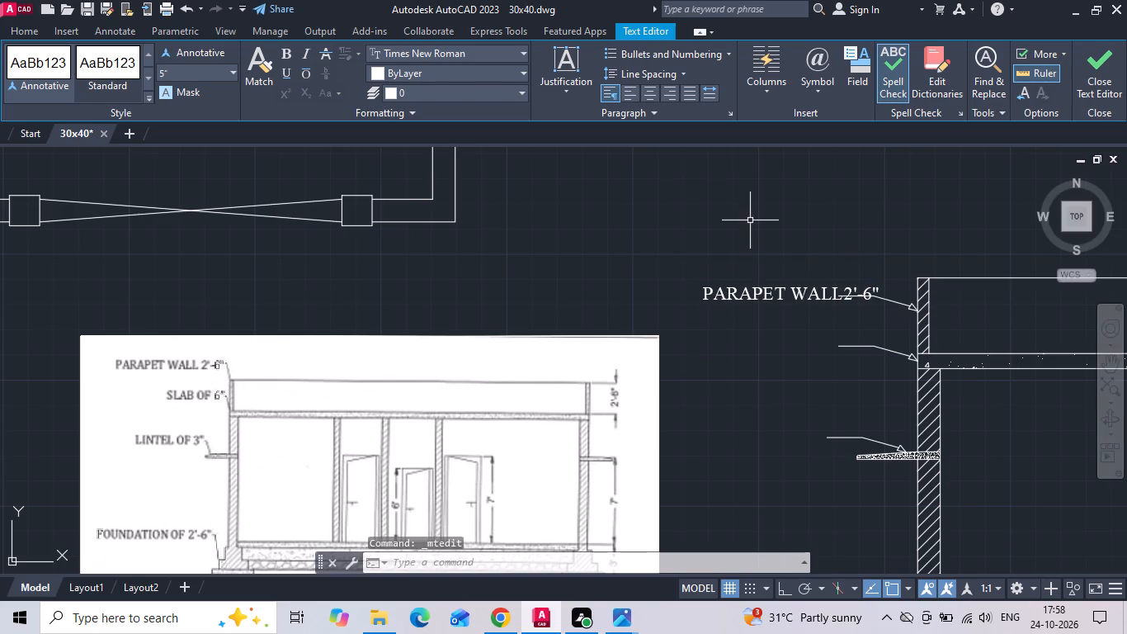
Move the parapet wall label away from the section, to the tail of the uppermost leader.
scroll(884, 315, "up", 1)
left_click(722, 281)
left_click(644, 269)
right_click(642, 269)
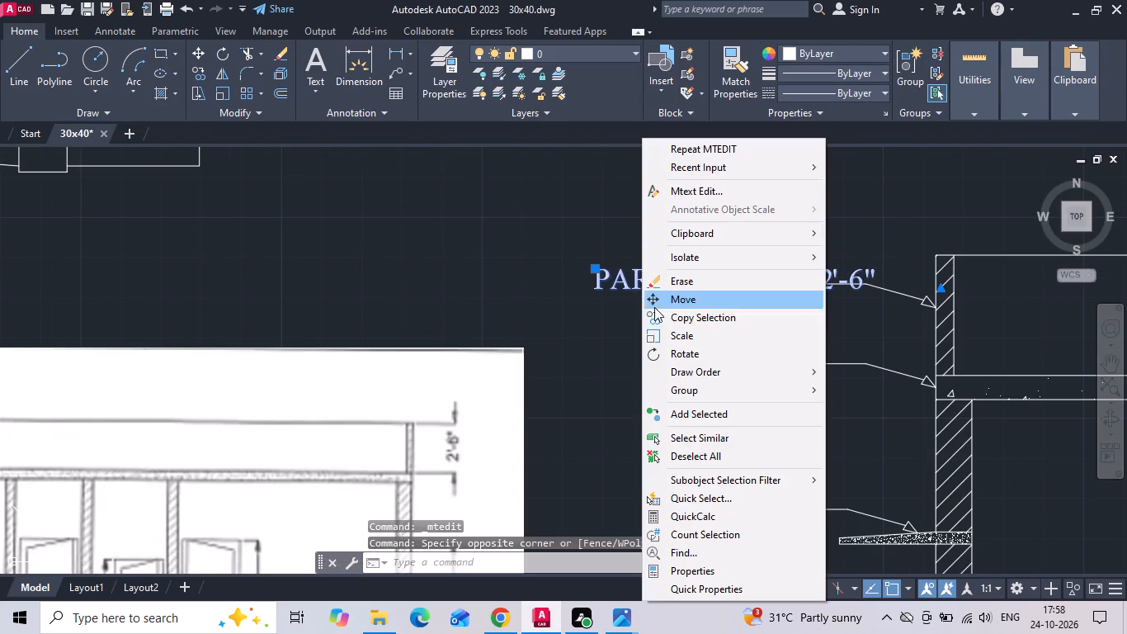
left_click(668, 302)
scroll(792, 317, "up", 2)
left_click_drag(819, 330, 790, 337)
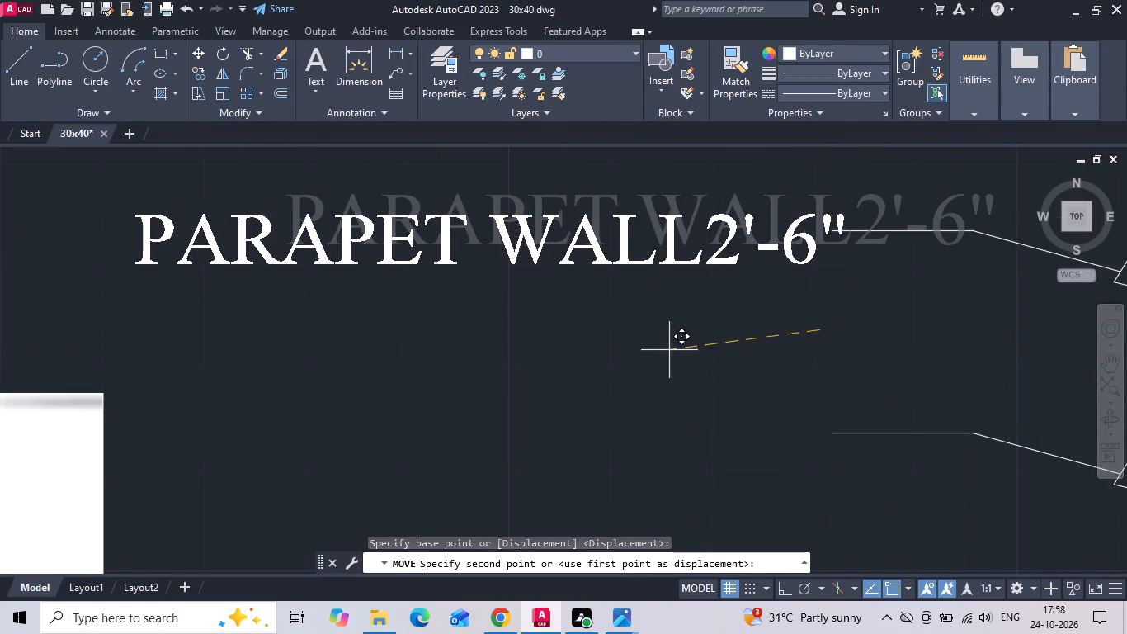
left_click(681, 334)
Copy the parapet wall label to the tails of the slab, lintel and foundation leaders.
scroll(670, 301, "down", 1)
left_click_drag(621, 229, 614, 235)
left_click(554, 300)
right_click(554, 300)
left_click(607, 324)
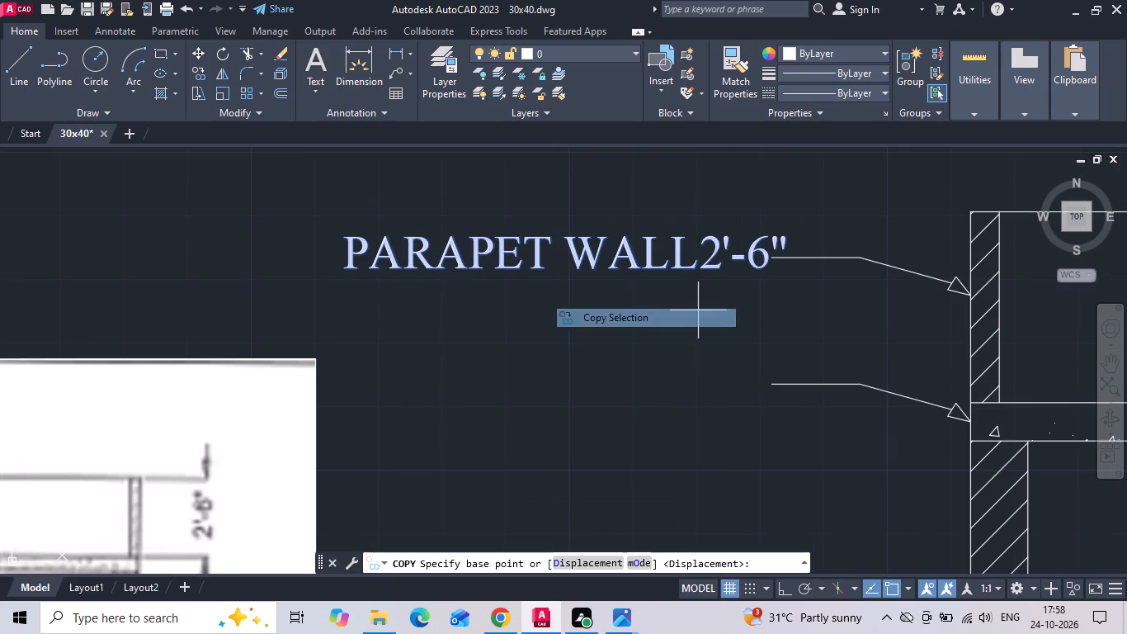
left_click(775, 257)
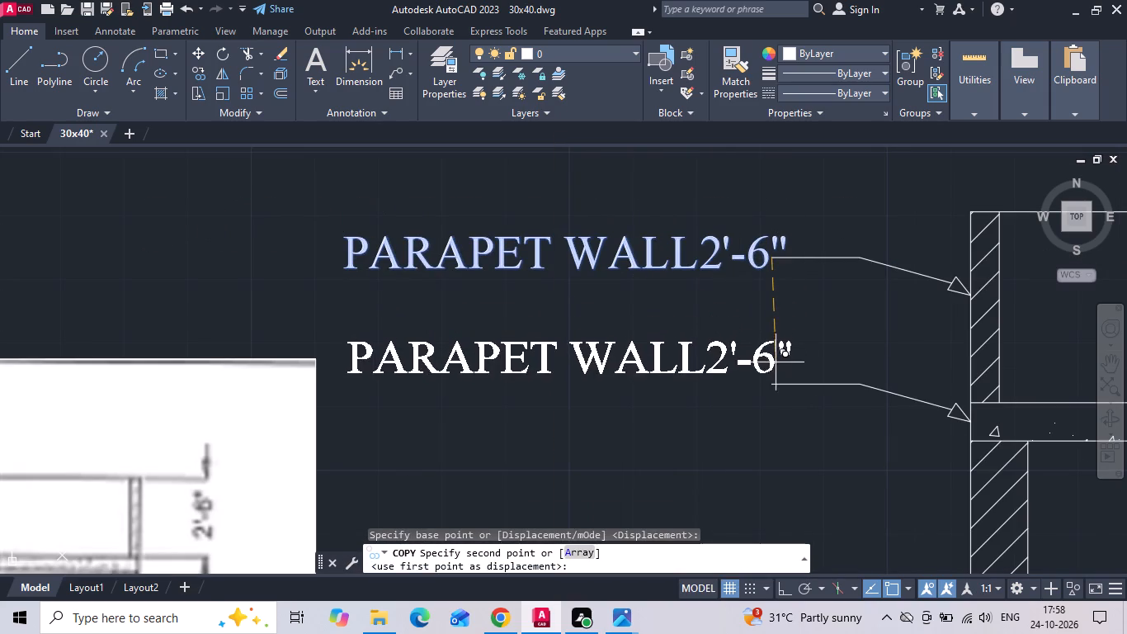
left_click(775, 381)
scroll(749, 281, "down", 3)
scroll(748, 382, "up", 3)
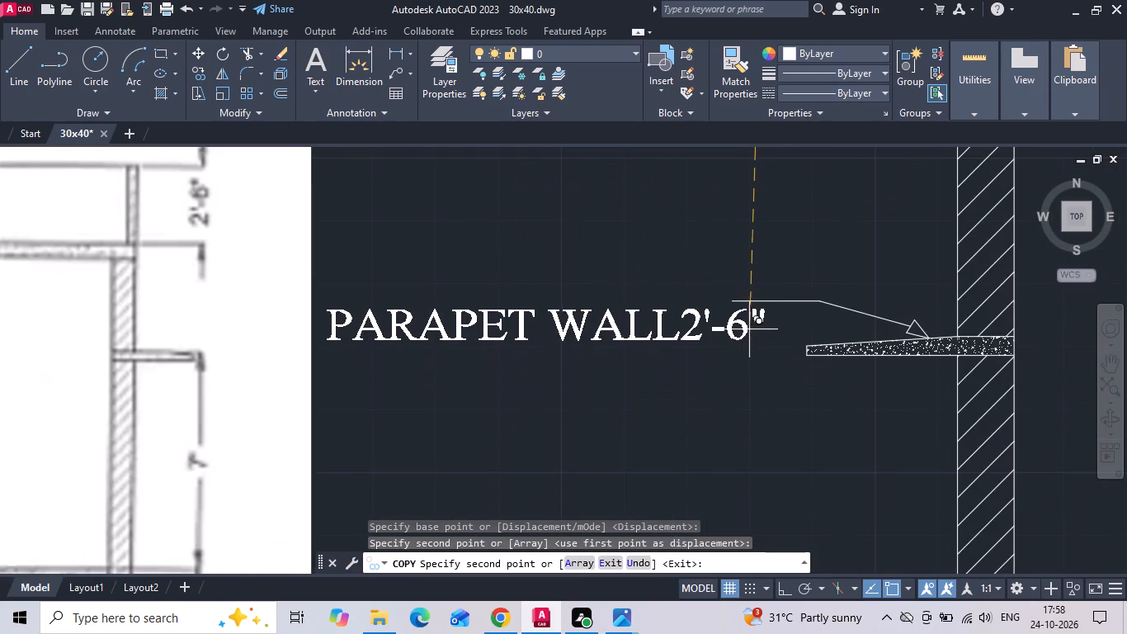
left_click(736, 297)
scroll(760, 253, "down", 3)
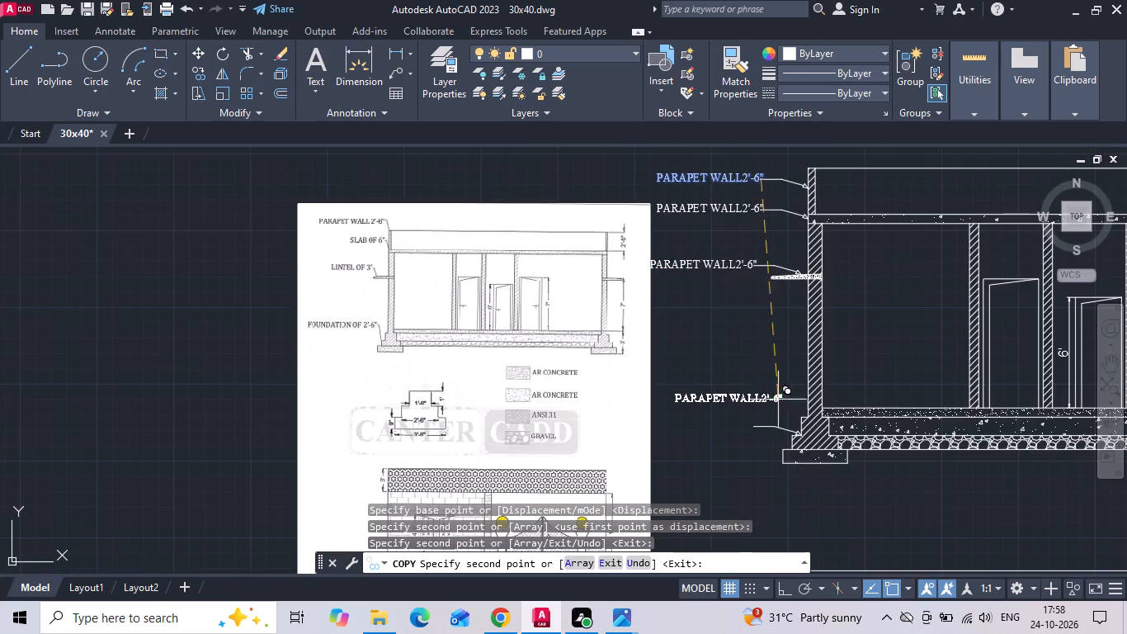
scroll(775, 433, "up", 2)
left_click(714, 414)
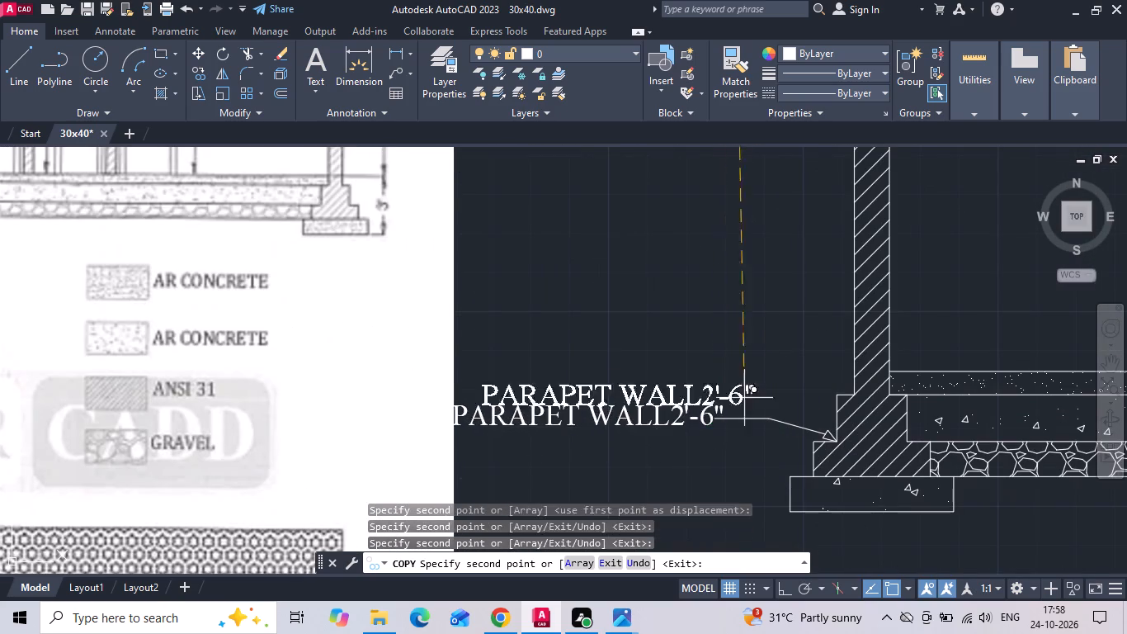
scroll(766, 381, "down", 2)
key("Escape")
Replace PARAPET WALL with FOUNDATION and a space in the label at the foundation leader, so it reads FOUNDATION 2'-6".
scroll(738, 403, "up", 2)
double_click(692, 389)
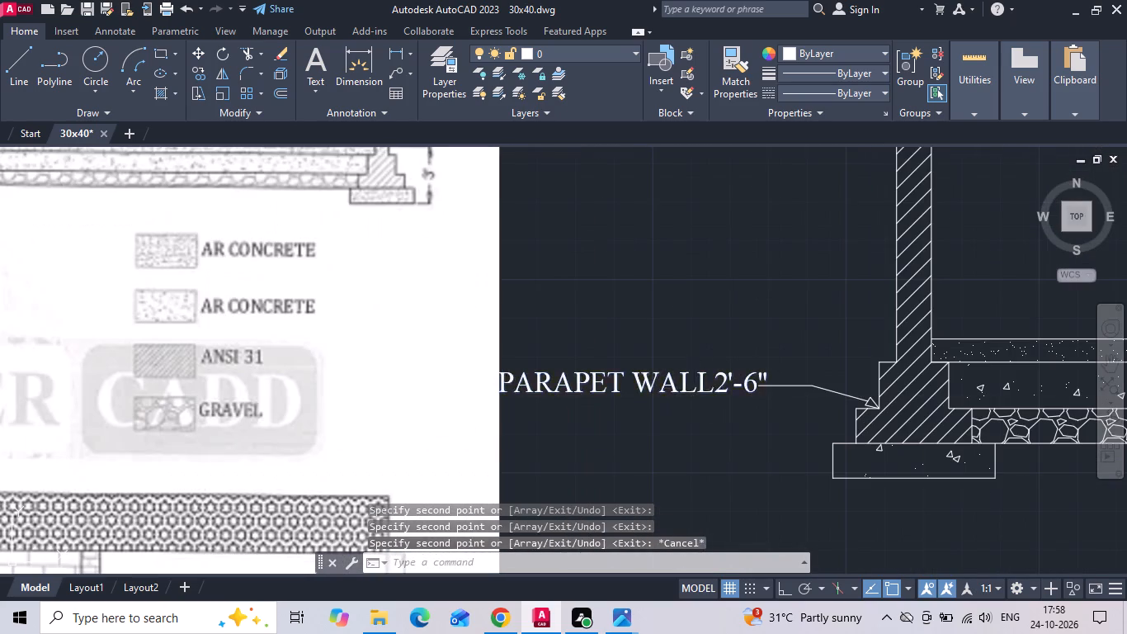
middle_click_drag(691, 389, 909, 398)
scroll(909, 398, "down", 1)
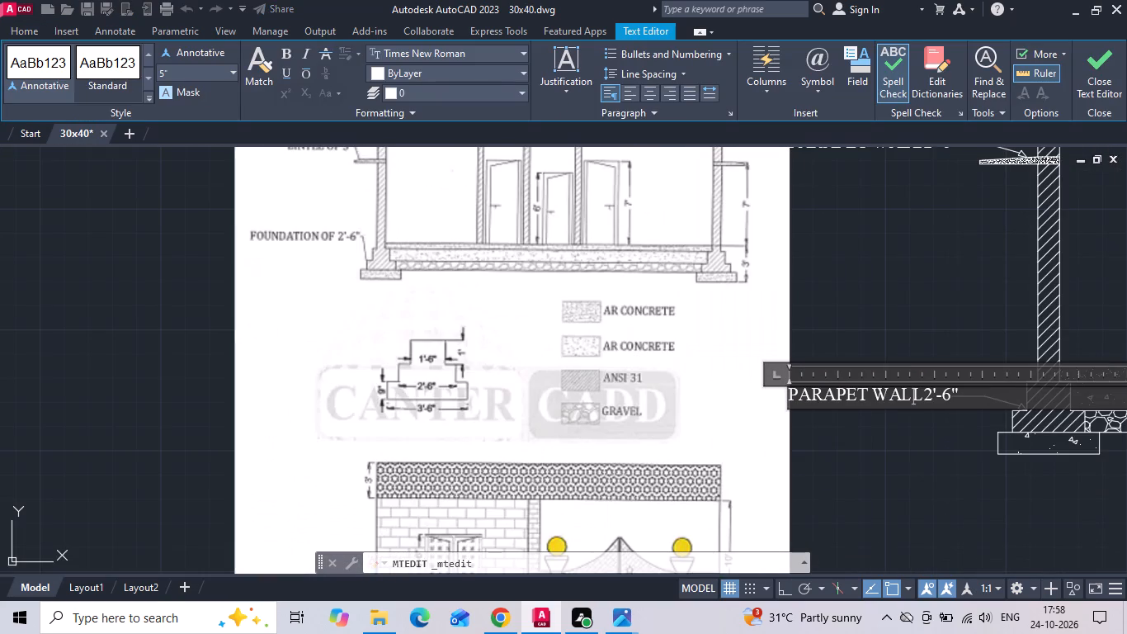
left_click_drag(922, 400, 749, 400)
key("BackSpace")
type("FOUND")
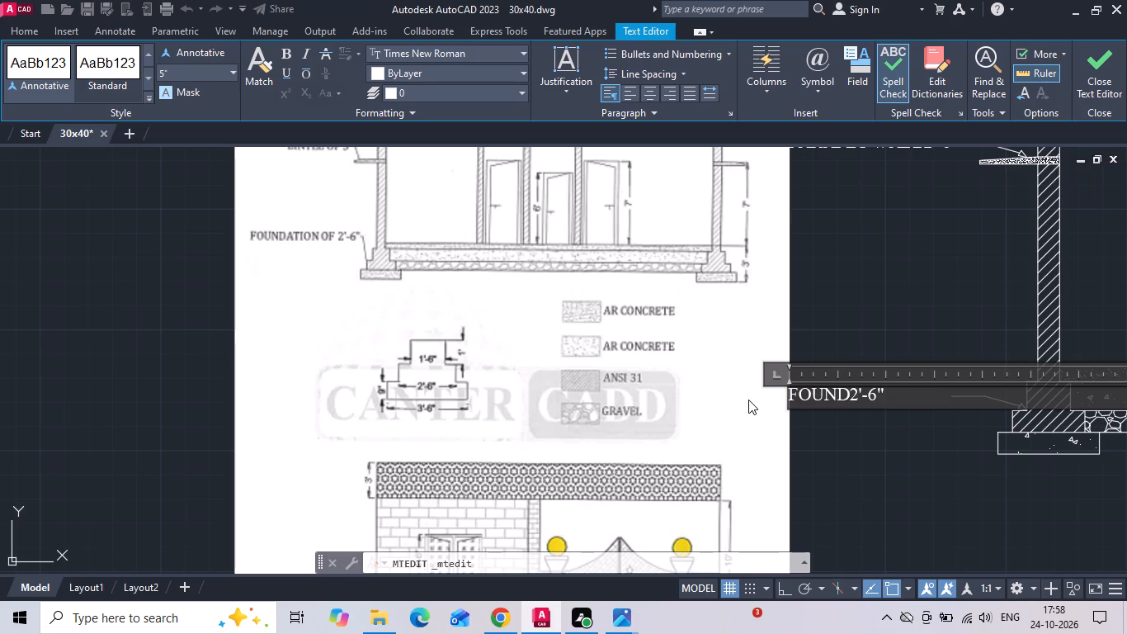
key("a")
type("TION")
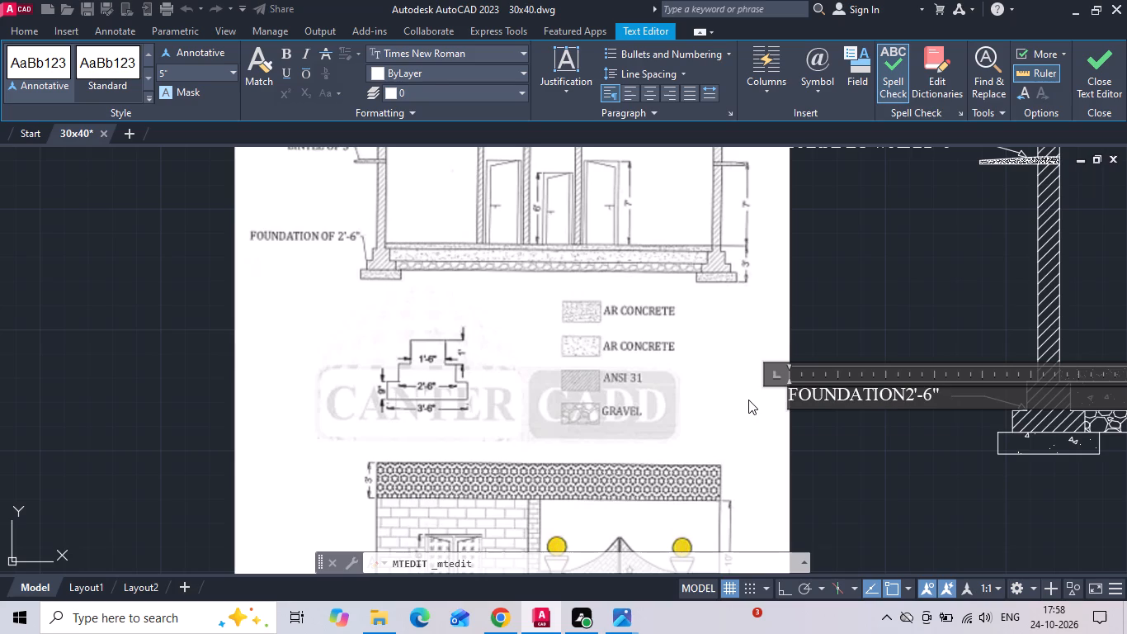
key("Return")
scroll(658, 599, "down", 1)
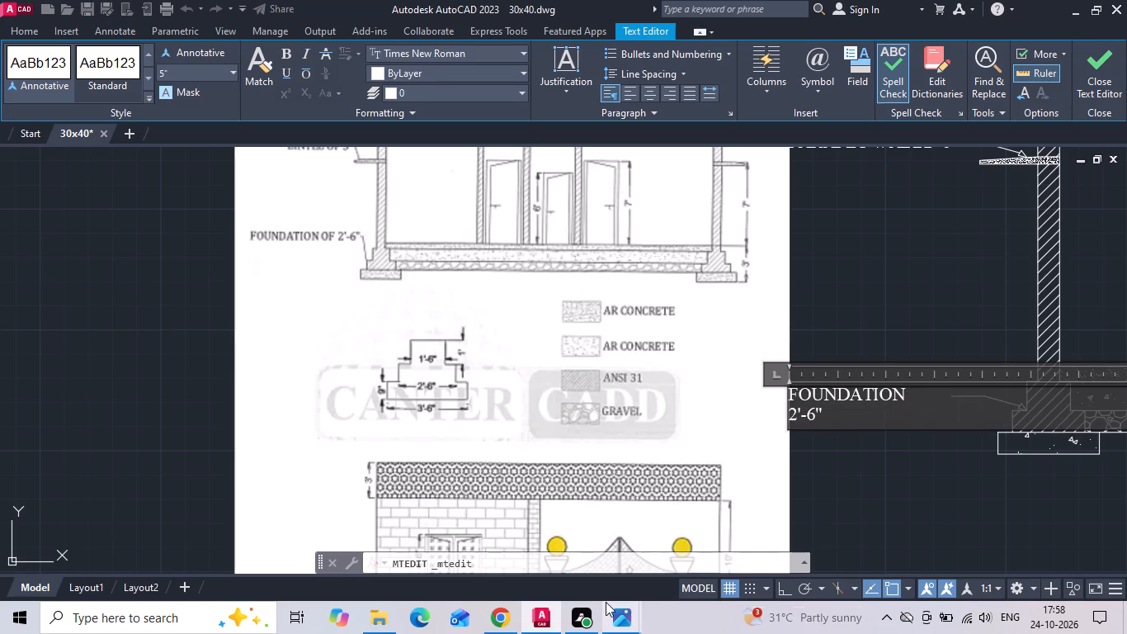
key("ctrl+z")
key("ctrl+z")
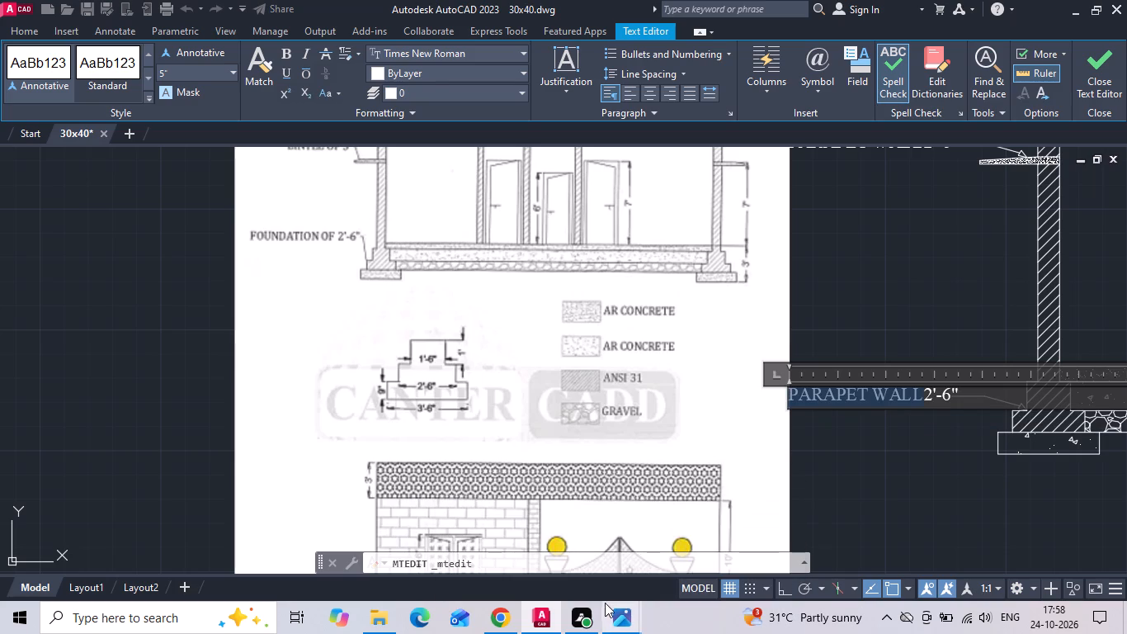
key("BackSpace")
type("FOUNDATION")
key("space")
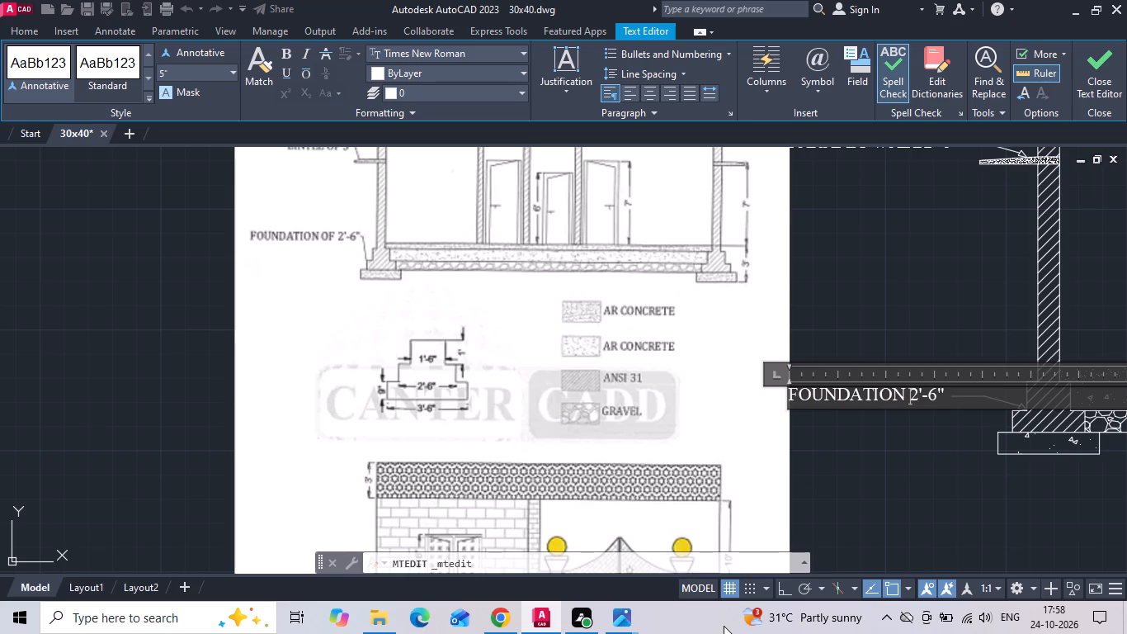
left_click(809, 302)
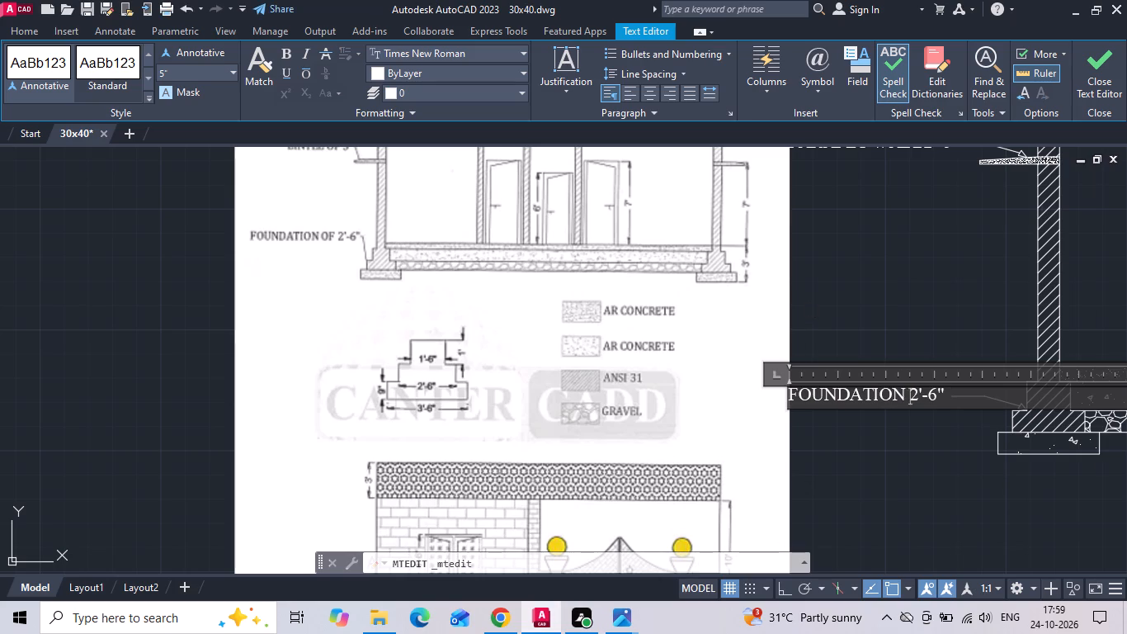
Change the text of the parapet wall label at the lintel leader to LINTEL OF 3".
scroll(779, 496, "down", 1)
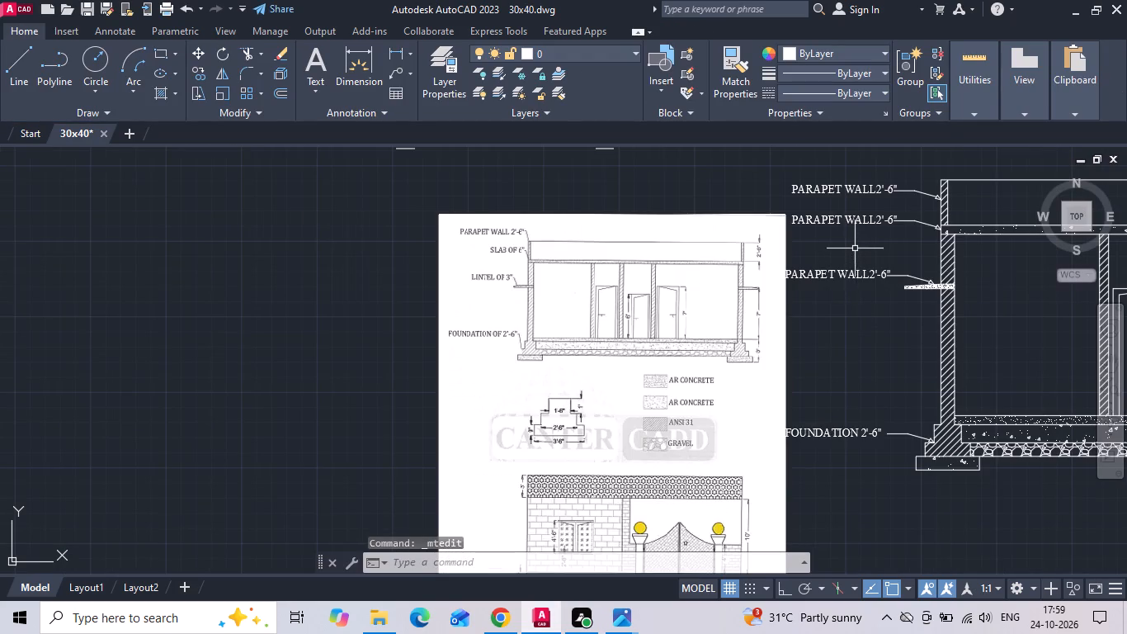
scroll(854, 246, "up", 1)
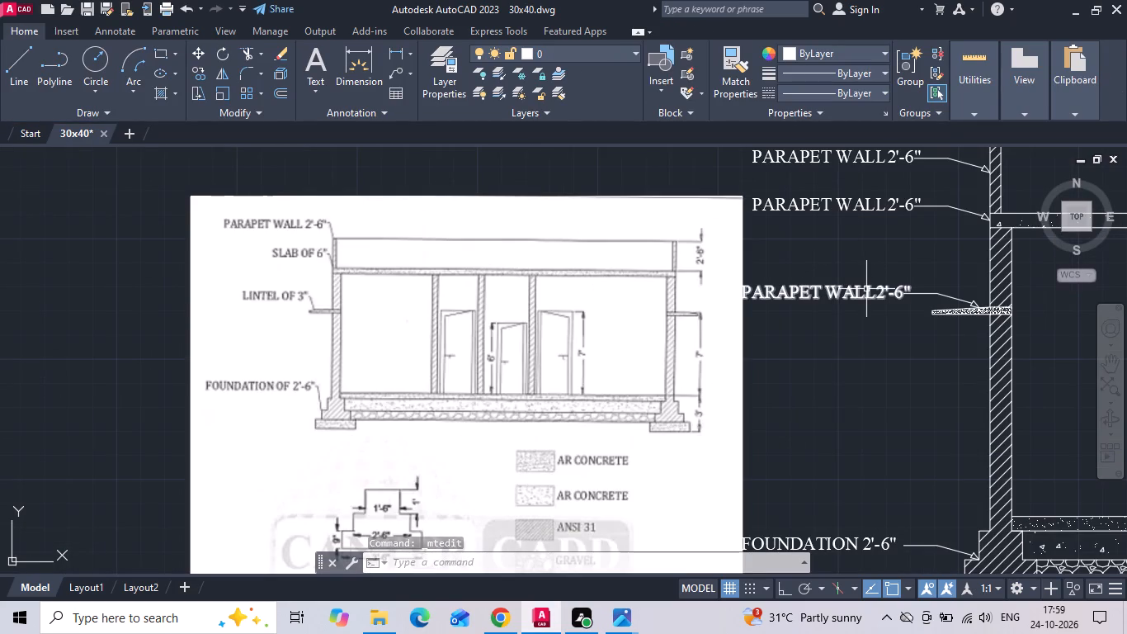
double_click(866, 289)
left_click(905, 296)
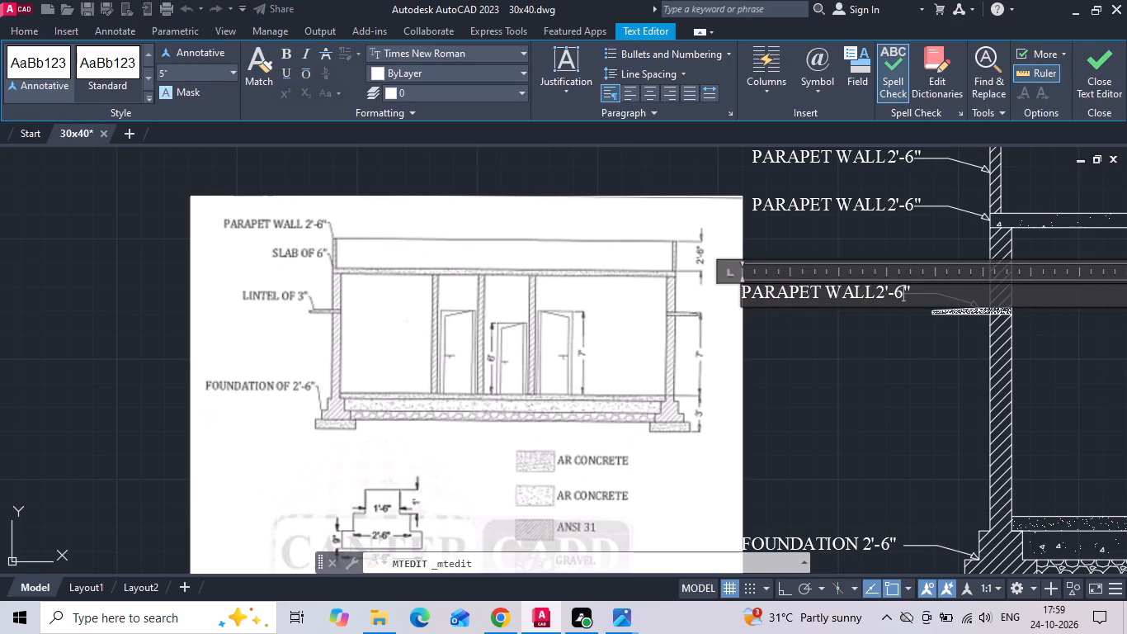
key("BackSpace")
key("3")
left_click(888, 284)
key("BackSpace")
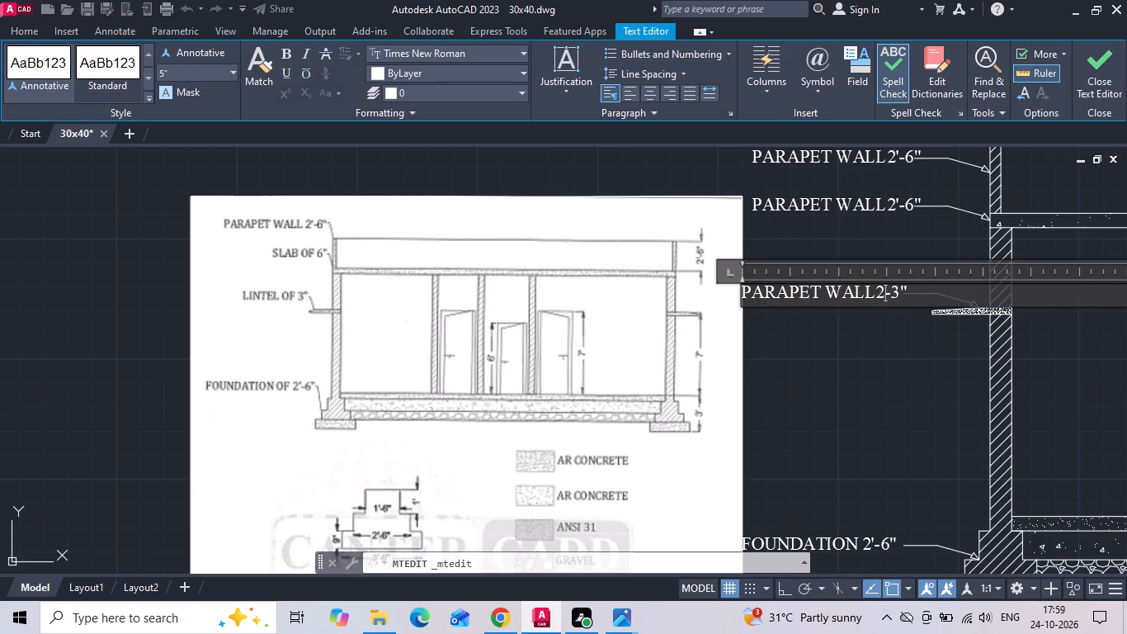
left_click(890, 299)
key("BackSpace")
key("BackSpace")
key("BackSpace")
key("BackSpace")
key("BackSpace")
key("BackSpace")
key("BackSpace")
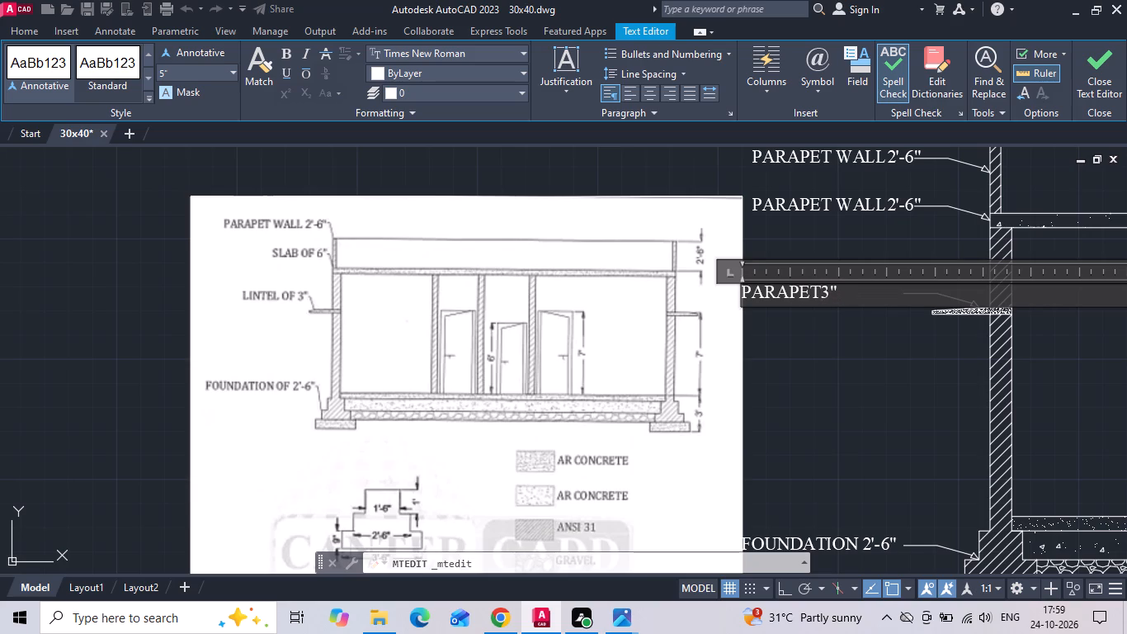
key("BackSpace")
key("BackSpace")
key("BackSpace")
key("BackSpace")
key("BackSpace")
key("BackSpace")
key("BackSpace")
key("BackSpace")
key("BackSpace")
key("BackSpace")
key("BackSpace")
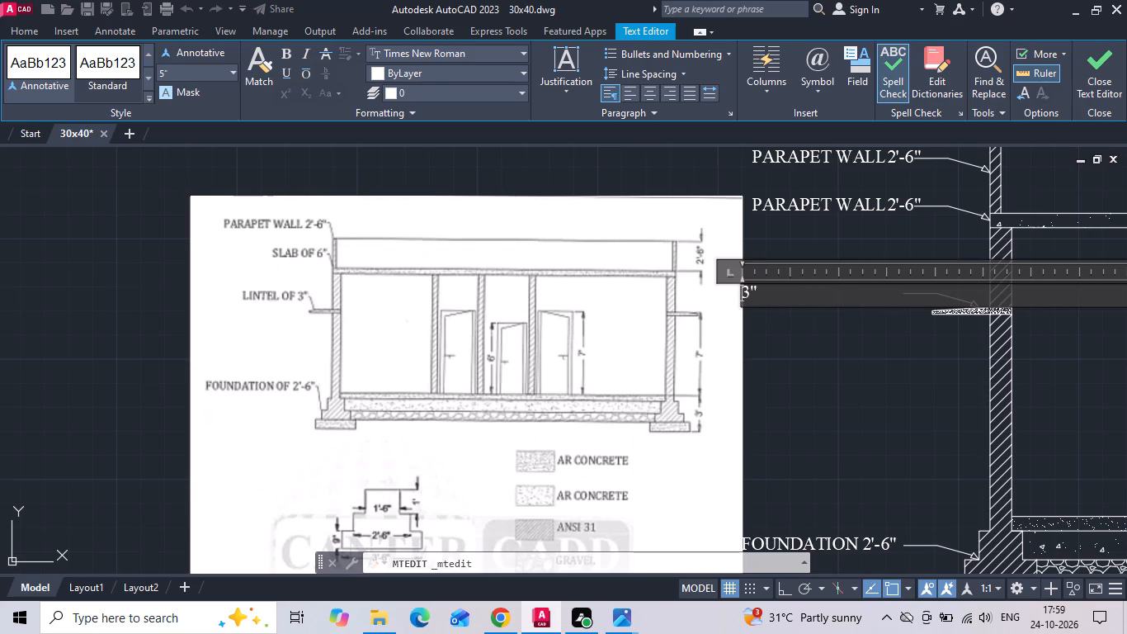
type("LINTEL")
key("space")
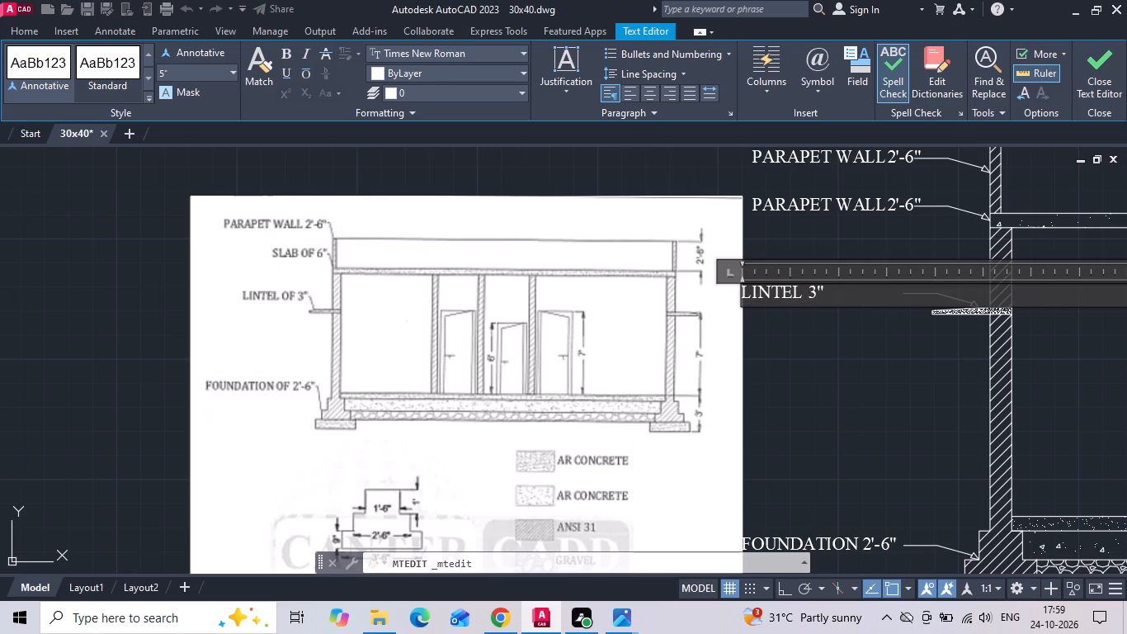
type("OF")
key("space")
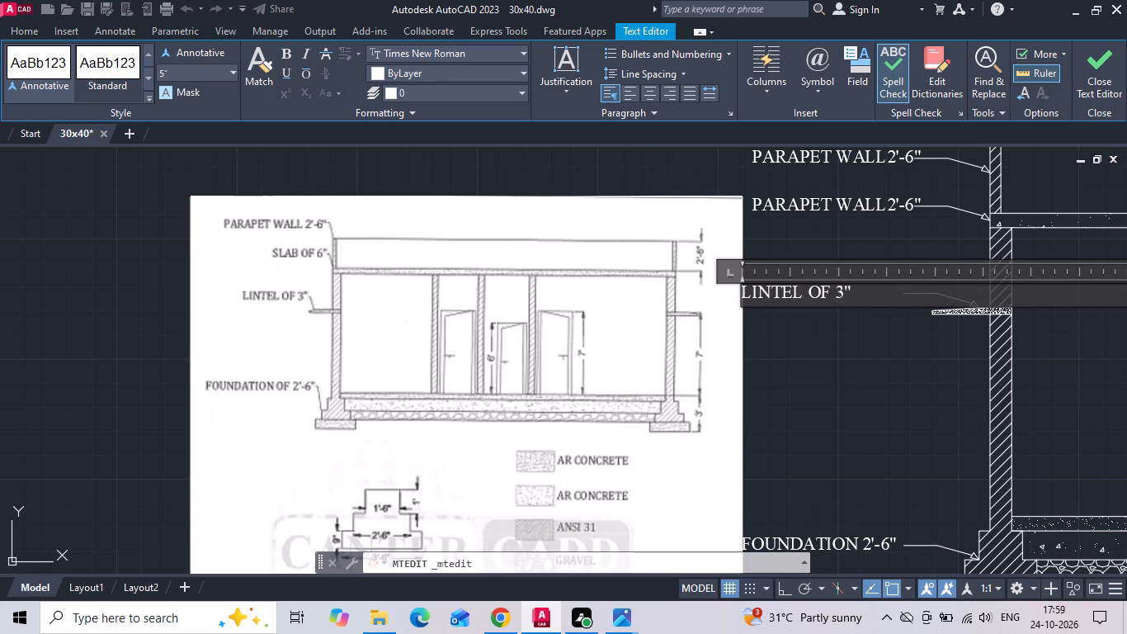
left_click(843, 383)
Change the text of the parapet wall label at the slab leader to SLAB OF 6".
middle_click_drag(865, 239, 865, 291)
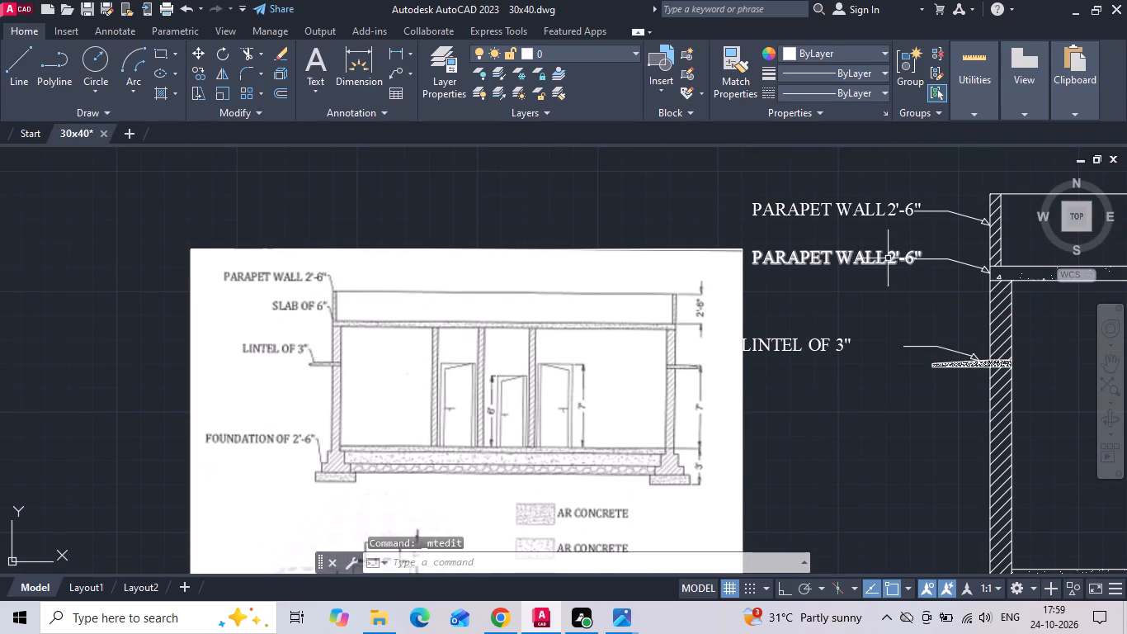
double_click(888, 258)
scroll(893, 267, "up", 2)
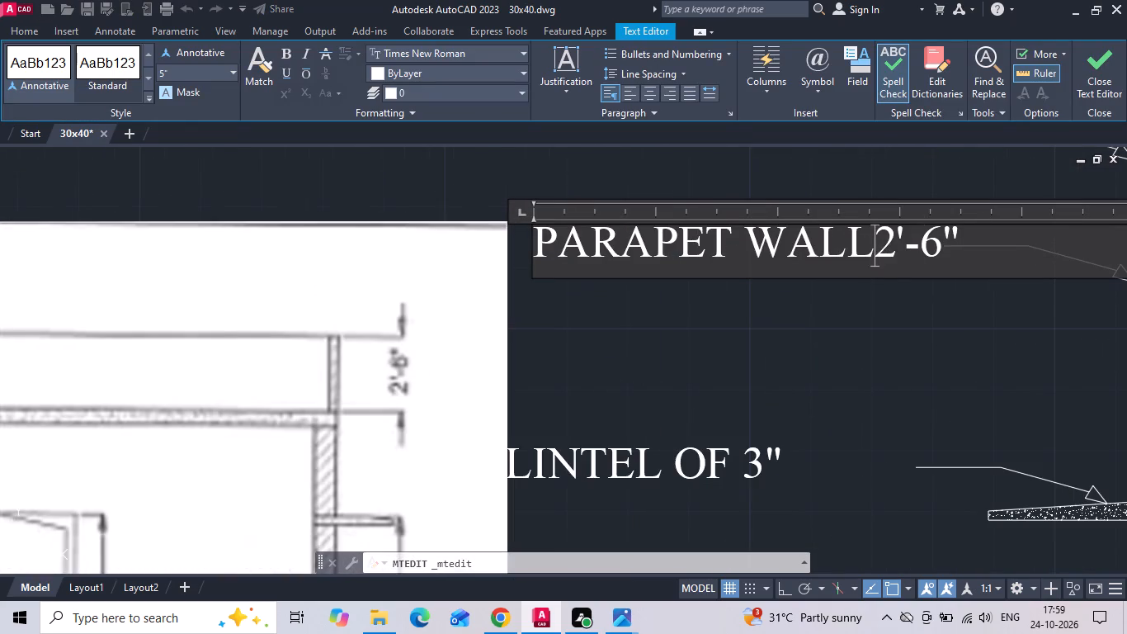
left_click(921, 248)
key("BackSpace")
key("BackSpace")
key("BackSpace")
key("BackSpace")
key("BackSpace")
key("BackSpace")
key("BackSpace")
key("BackSpace")
key("BackSpace")
key("BackSpace")
key("BackSpace")
key("BackSpace")
key("BackSpace")
key("BackSpace")
key("BackSpace")
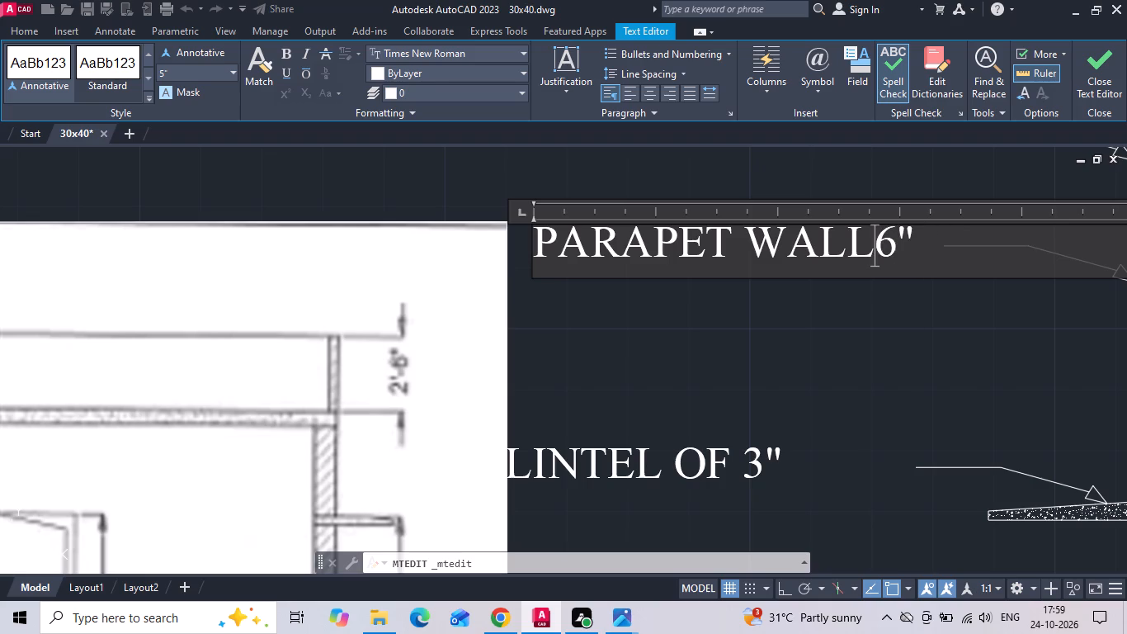
type("SL")
type("AB O")
type("F")
key("space")
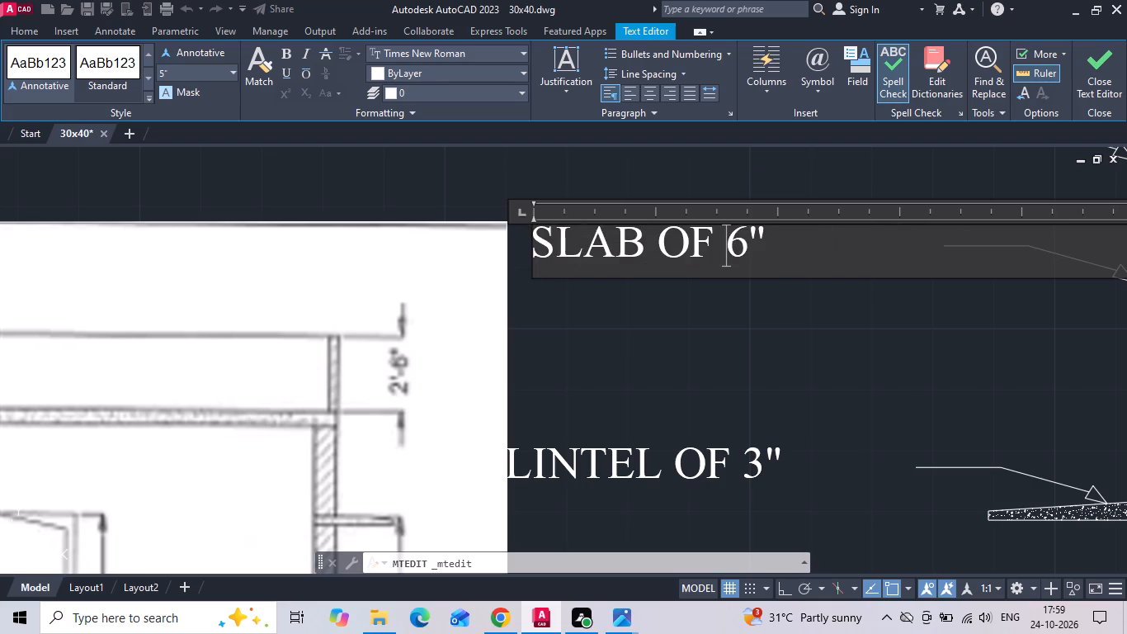
scroll(950, 244, "down", 1)
scroll(934, 335, "down", 1)
left_click(879, 410)
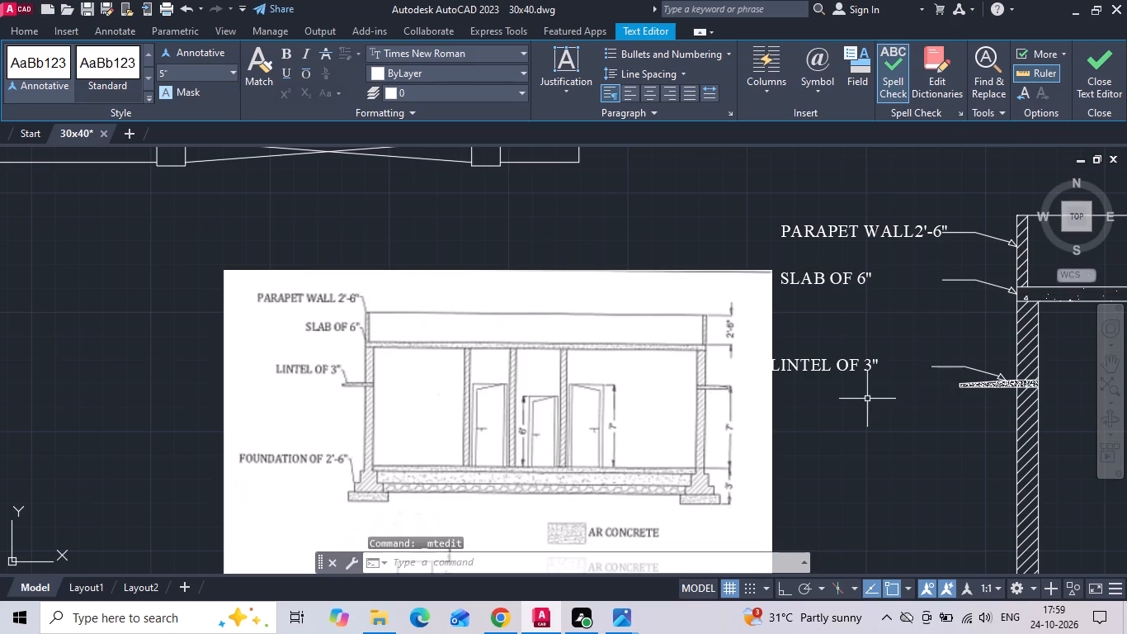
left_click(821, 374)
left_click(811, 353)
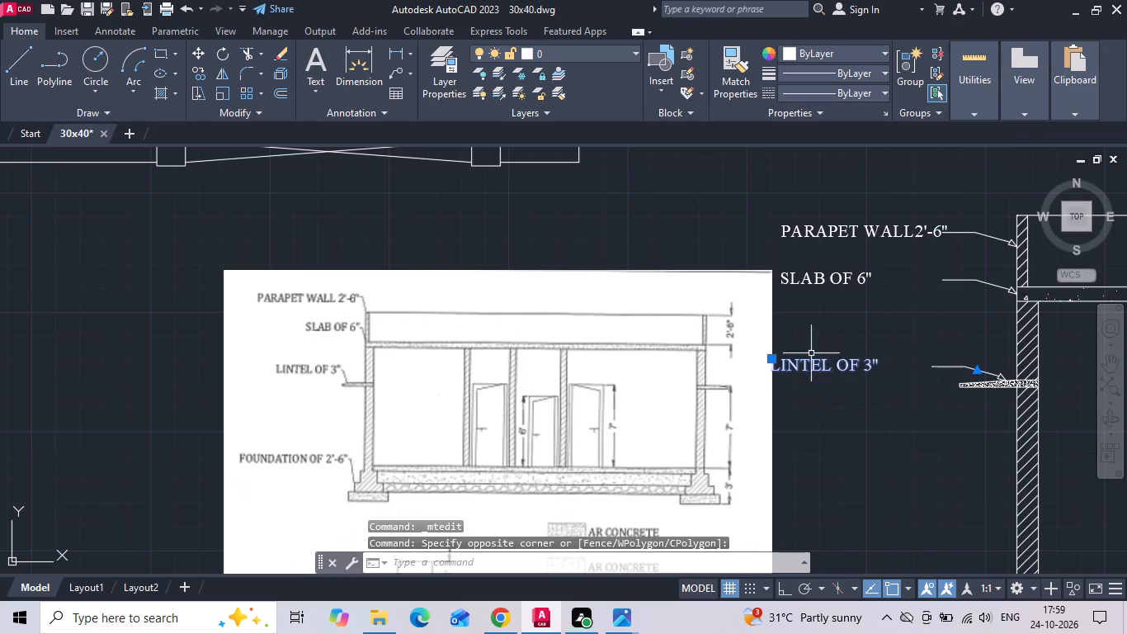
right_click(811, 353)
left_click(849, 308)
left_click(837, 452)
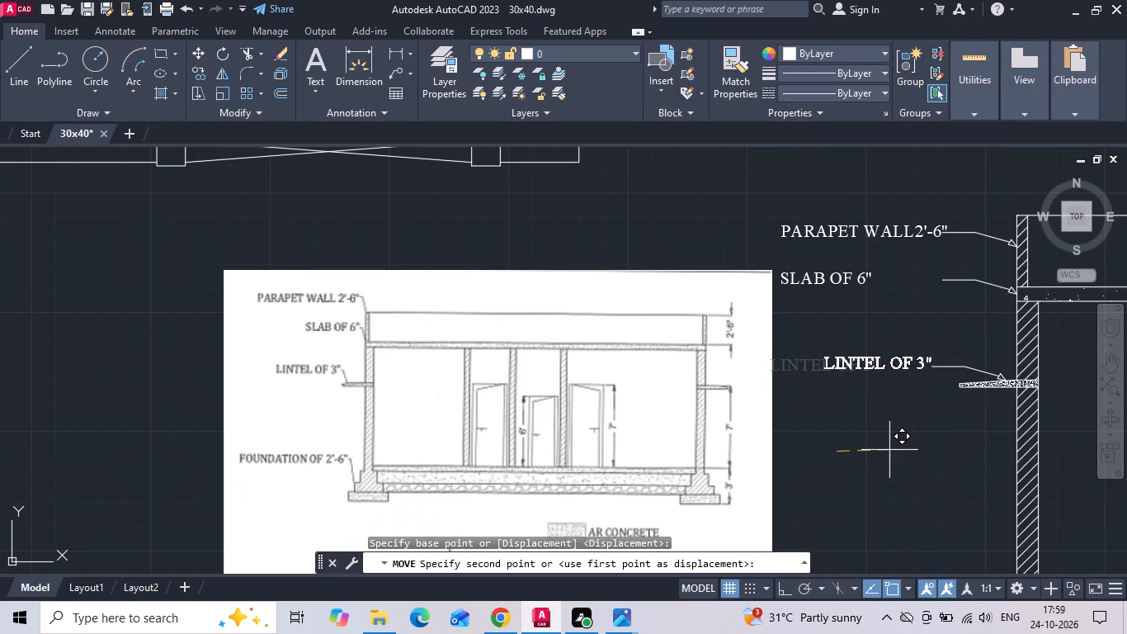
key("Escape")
Narrow the text box of the LINTEL OF 3" label to fit closely around its text.
double_click(852, 371)
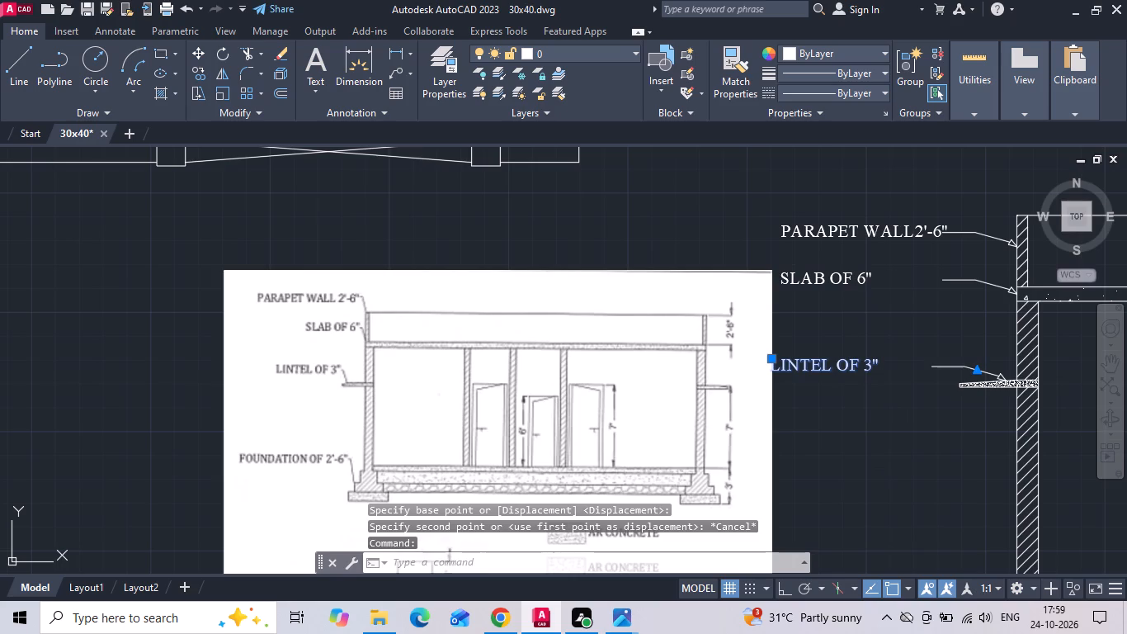
scroll(849, 350, "down", 2)
scroll(937, 353, "up", 3)
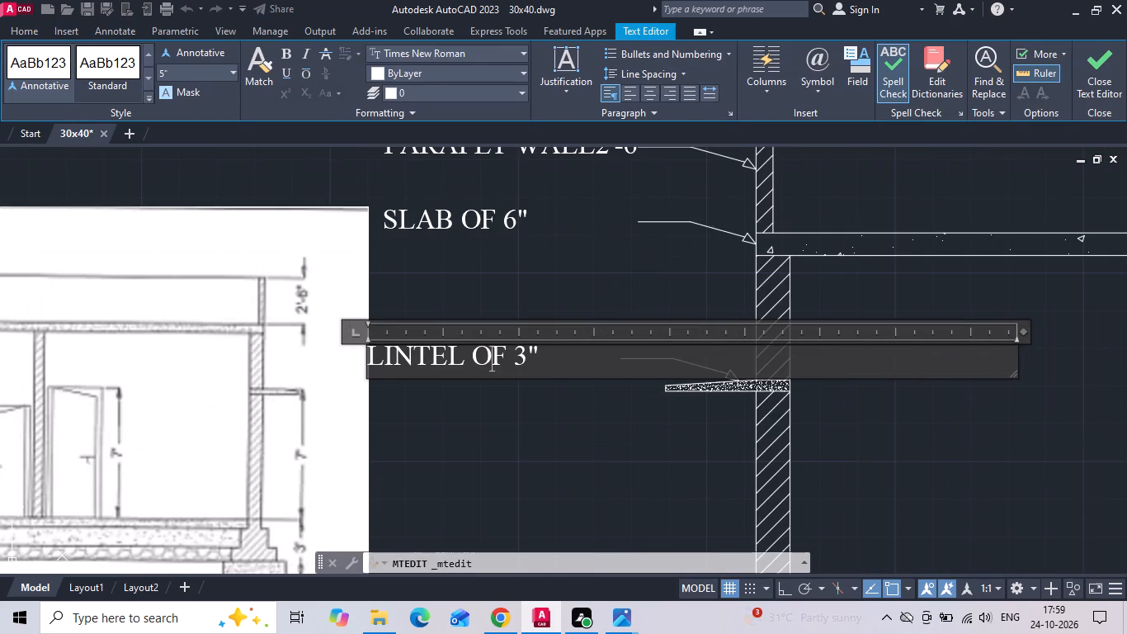
left_click_drag(1017, 354, 564, 343)
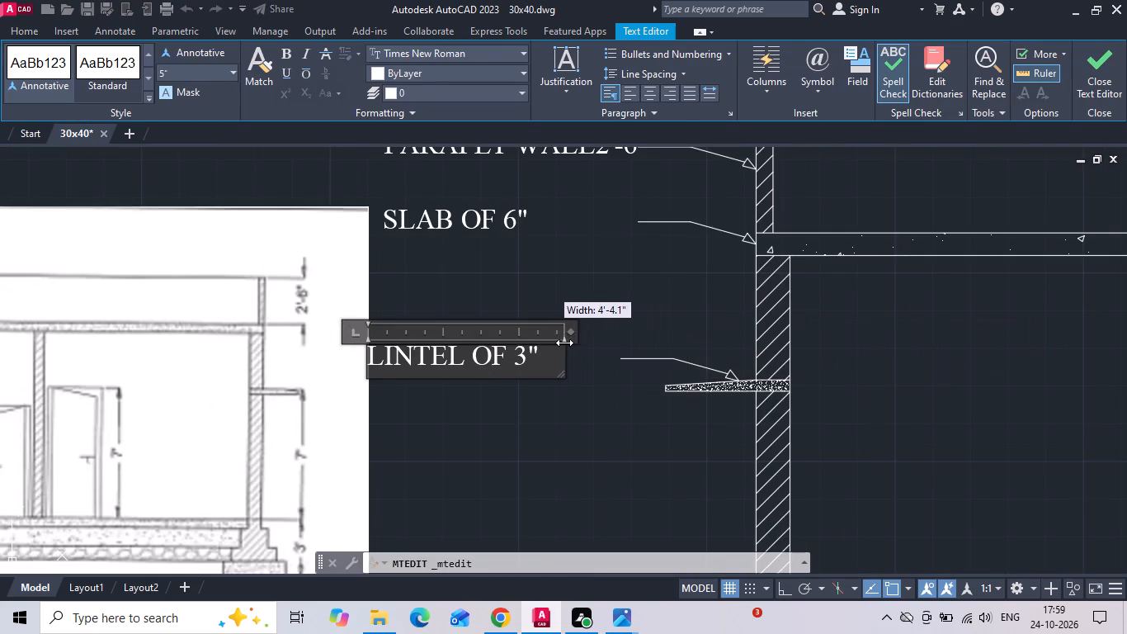
left_click_drag(564, 343, 553, 343)
left_click(526, 442)
Move the LINTEL OF 3" label toward the section so its text ends at the lintel leader's tail.
left_click_drag(512, 408, 495, 377)
left_click(474, 344)
right_click(474, 343)
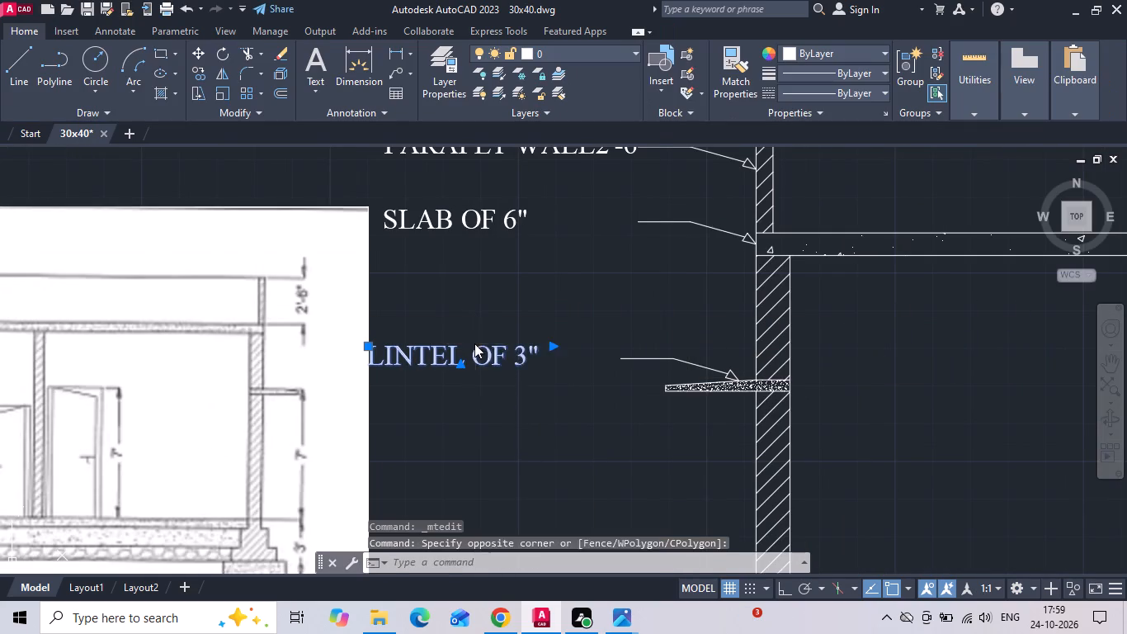
left_click(502, 306)
left_click(456, 433)
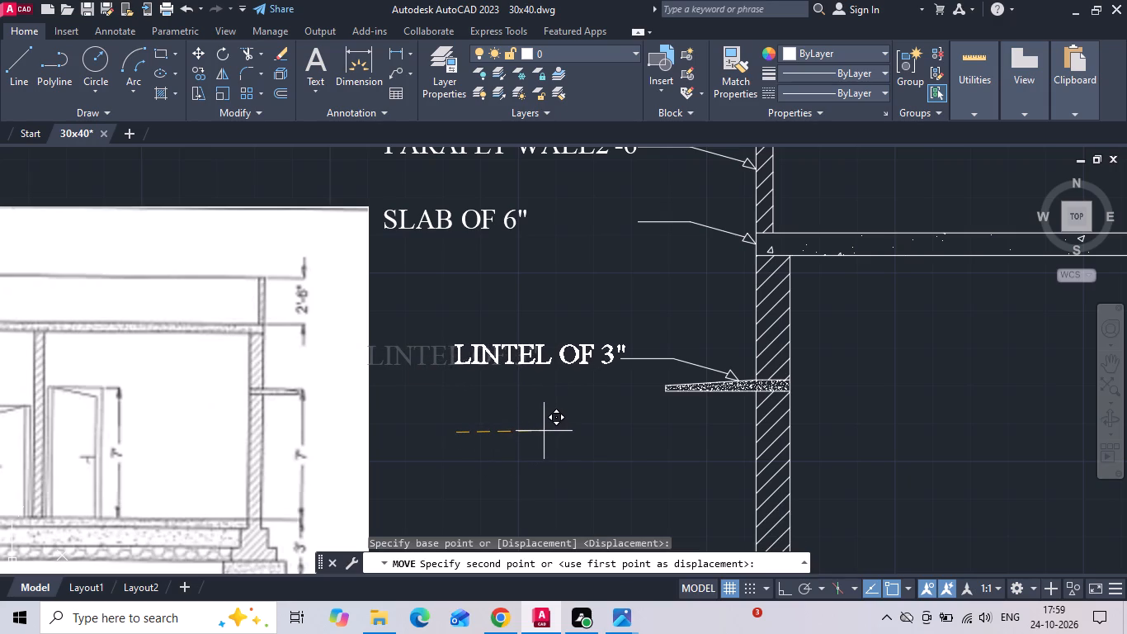
left_click(545, 433)
Narrow the text box of the SLAB OF 6" label to fit closely around its text.
middle_click_drag(501, 234, 507, 280)
double_click(507, 266)
left_click(507, 264)
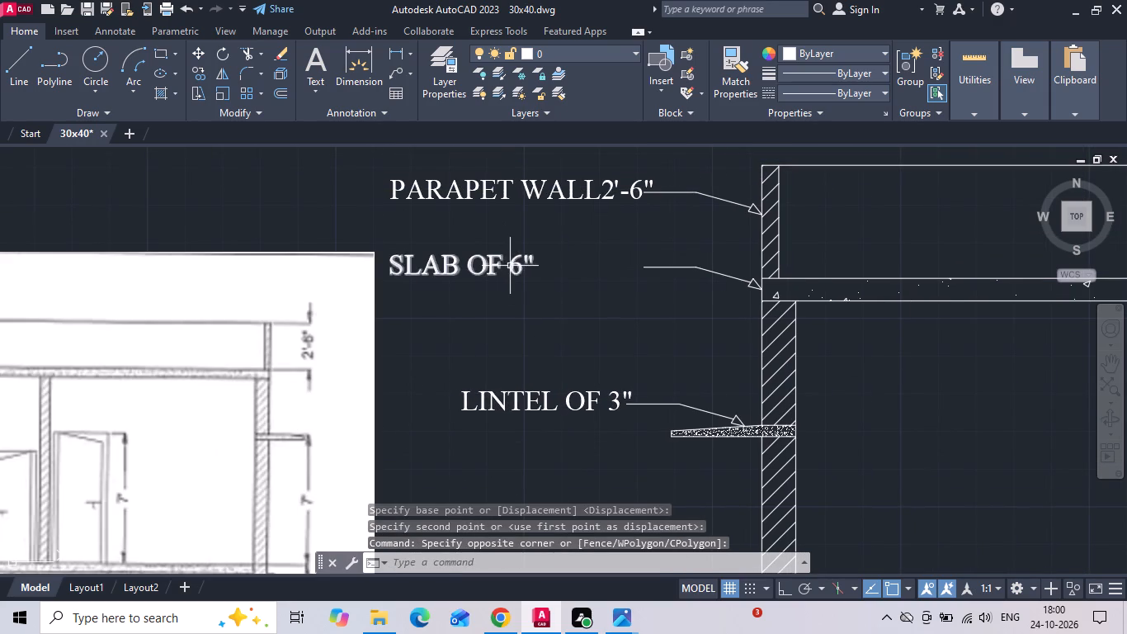
triple_click(511, 266)
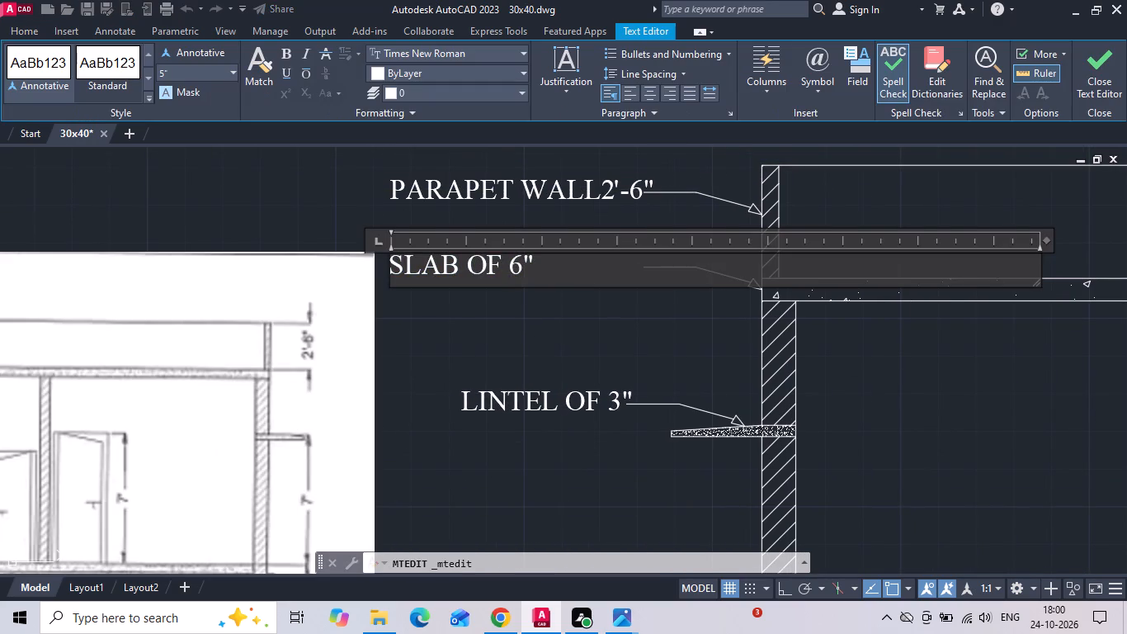
left_click_drag(1040, 265, 970, 265)
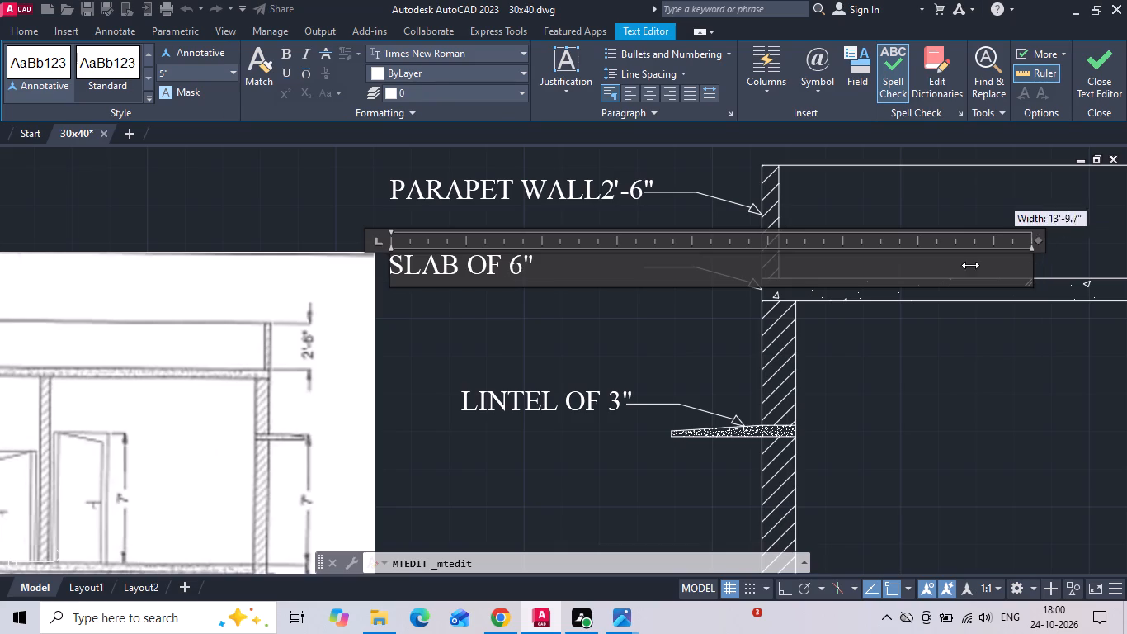
left_click_drag(970, 265, 535, 278)
left_click_drag(535, 278, 544, 278)
left_click(530, 320)
Move the SLAB OF 6" label toward the section so its text ends at the slab leader's tail, and save the drawing.
left_click(505, 262)
right_click(505, 261)
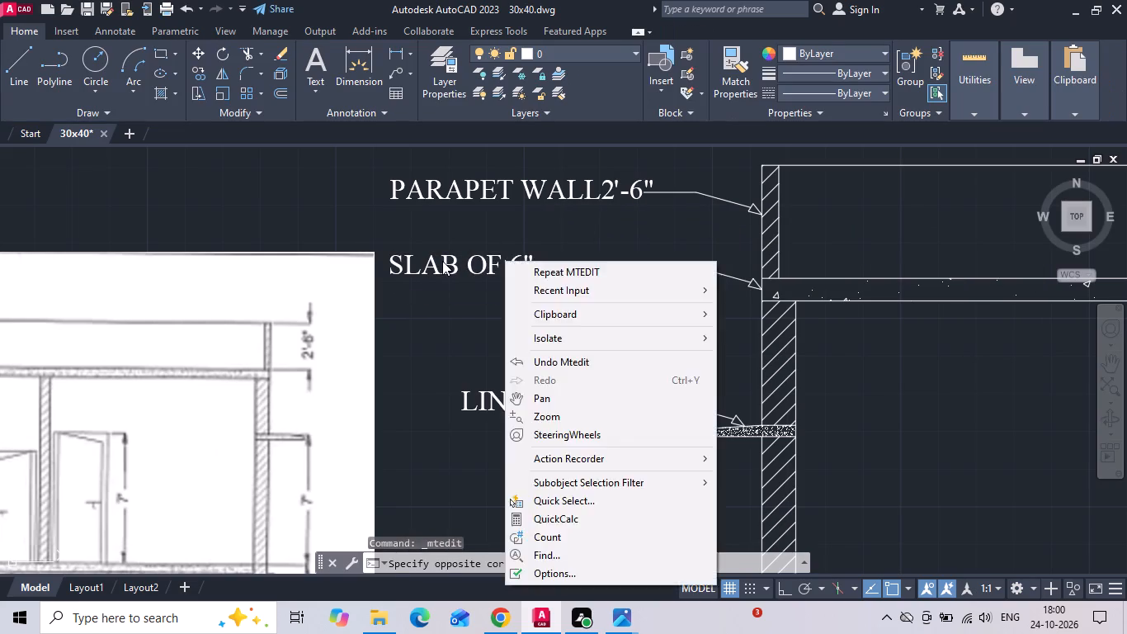
left_click(442, 261)
right_click(442, 261)
left_click(475, 303)
left_click_drag(530, 325, 545, 326)
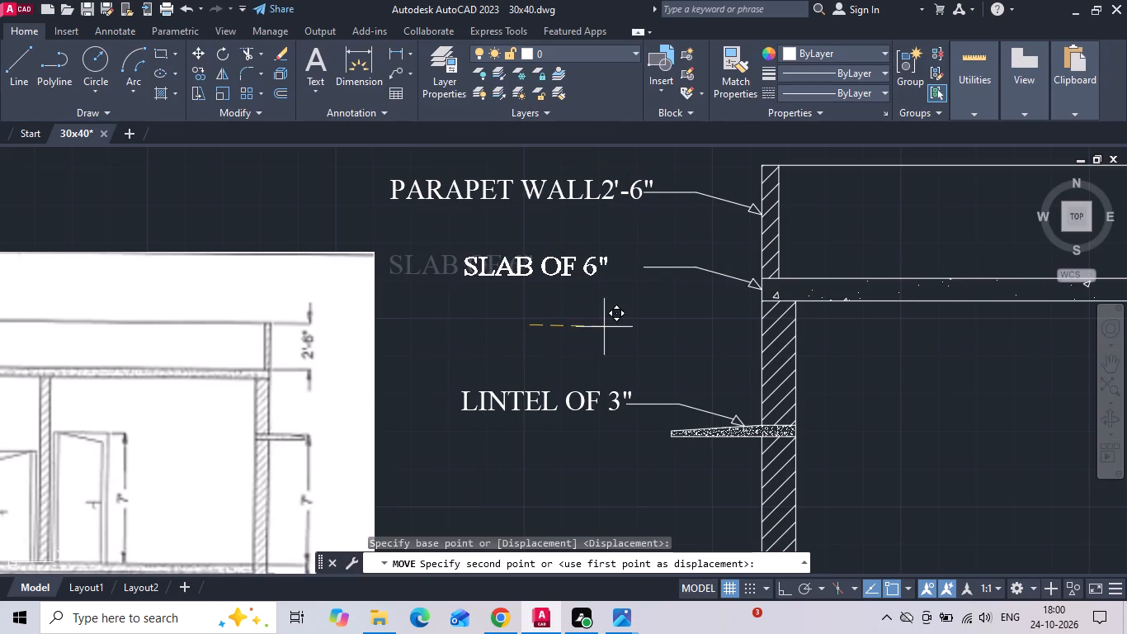
left_click(641, 324)
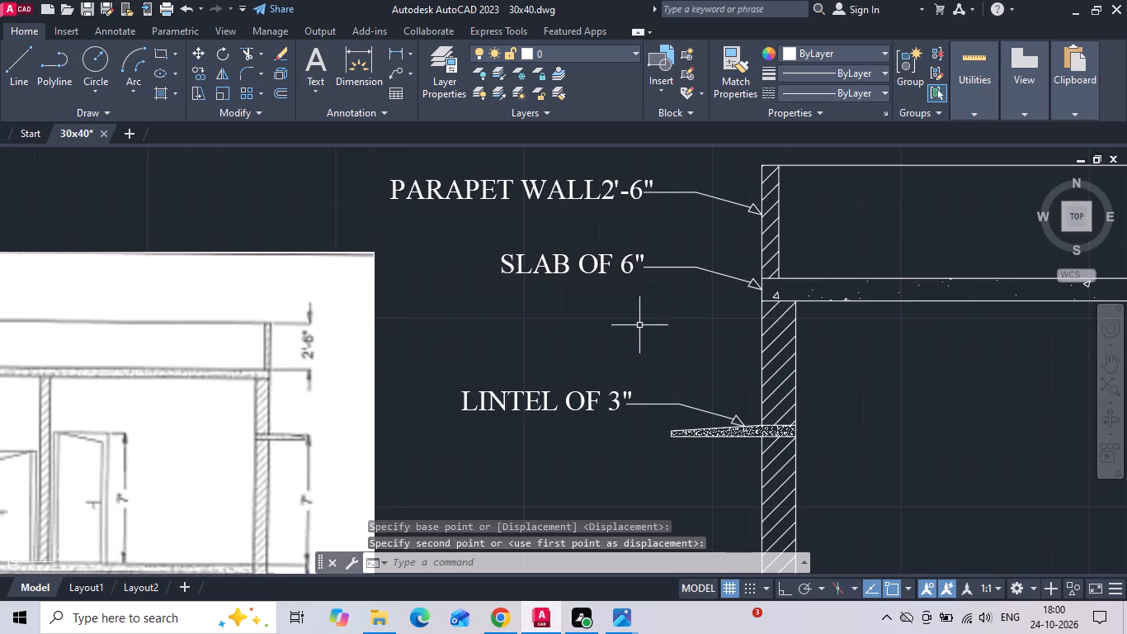
key("ctrl+s")
key("ctrl+s")
Narrow the text box of the FOUNDATION 2'-6" label to fit closely around its text.
scroll(527, 277, "down", 3)
scroll(552, 414, "up", 1)
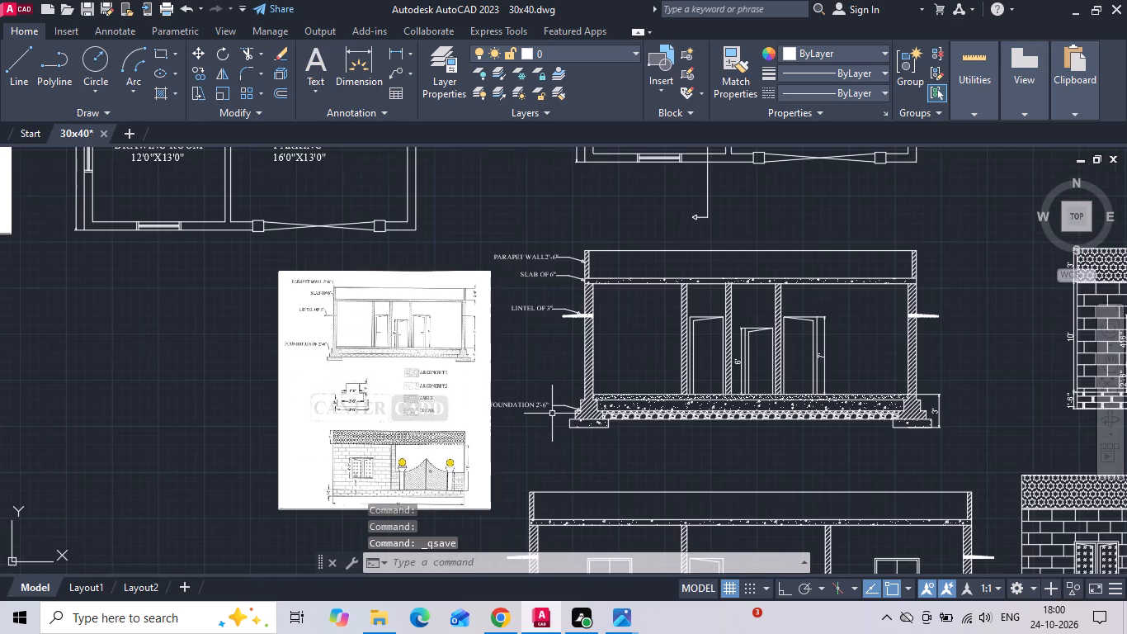
scroll(552, 414, "up", 2)
double_click(508, 386)
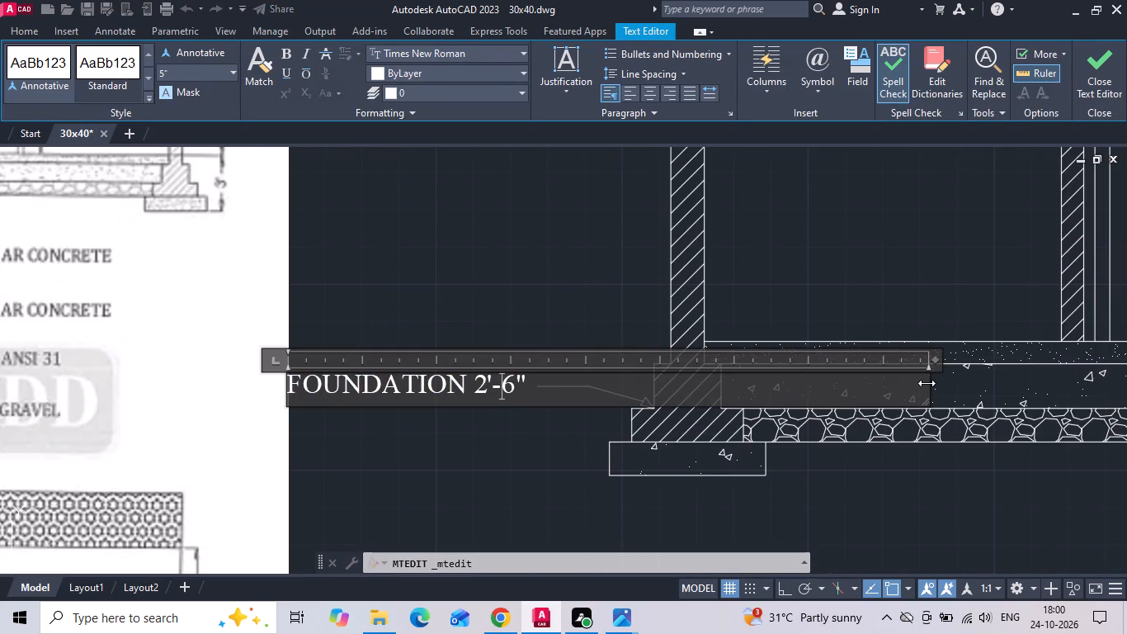
left_click_drag(927, 383, 529, 401)
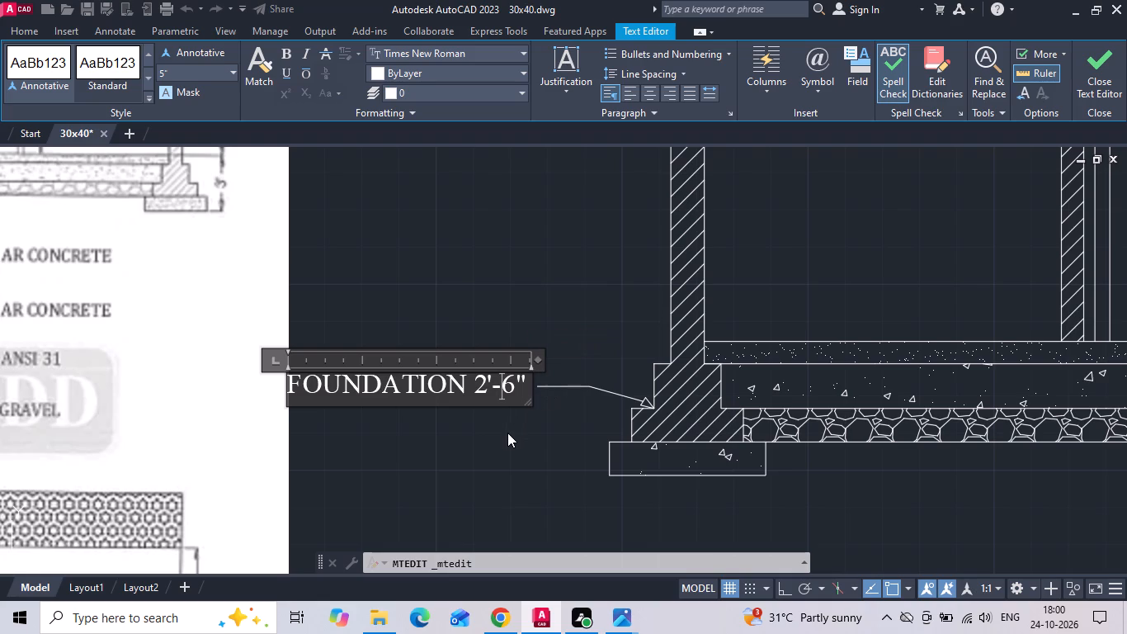
left_click(506, 435)
Move the FOUNDATION 2'-6" label so its text ends at the foundation leader's tail, and save the drawing.
left_click(501, 409)
left_click(488, 370)
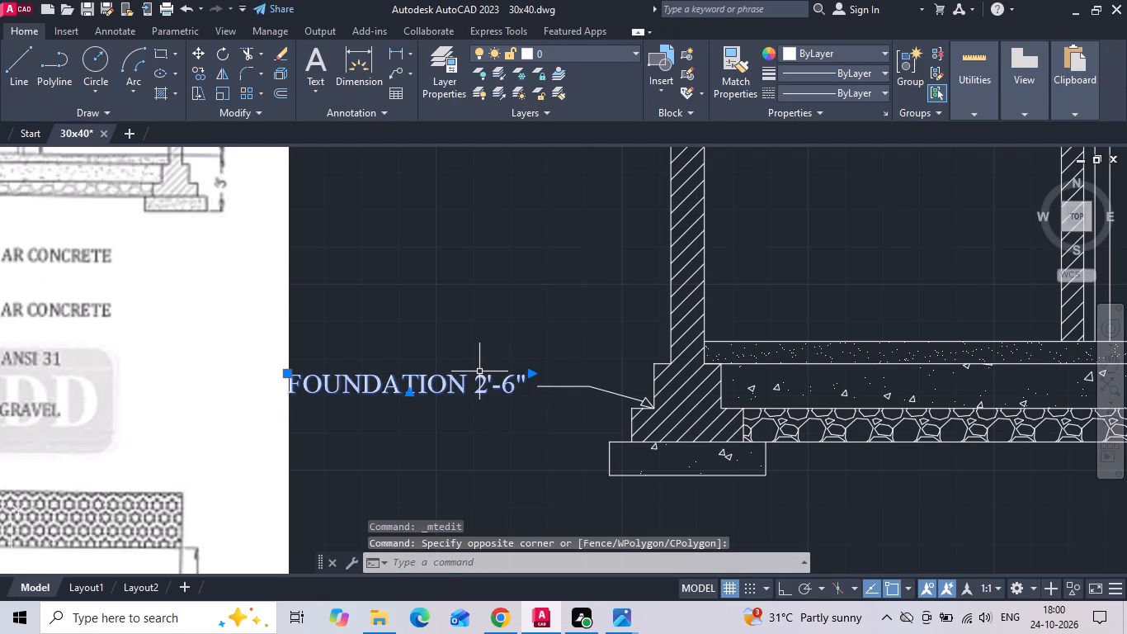
right_click(452, 308)
left_click(469, 295)
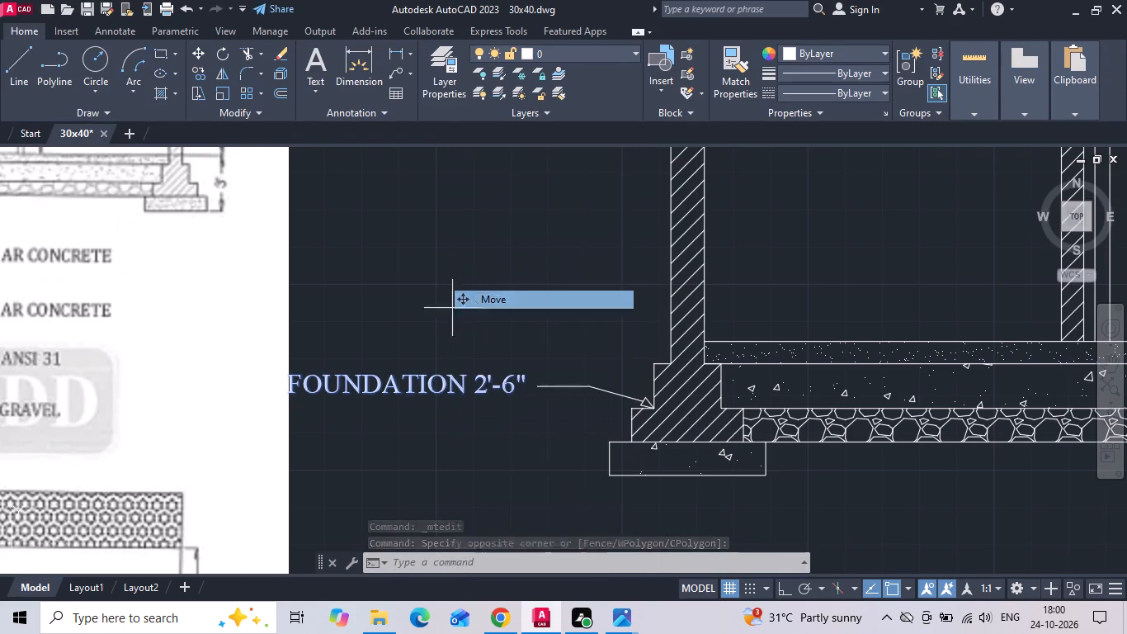
scroll(478, 296, "up", 1)
left_click(488, 296)
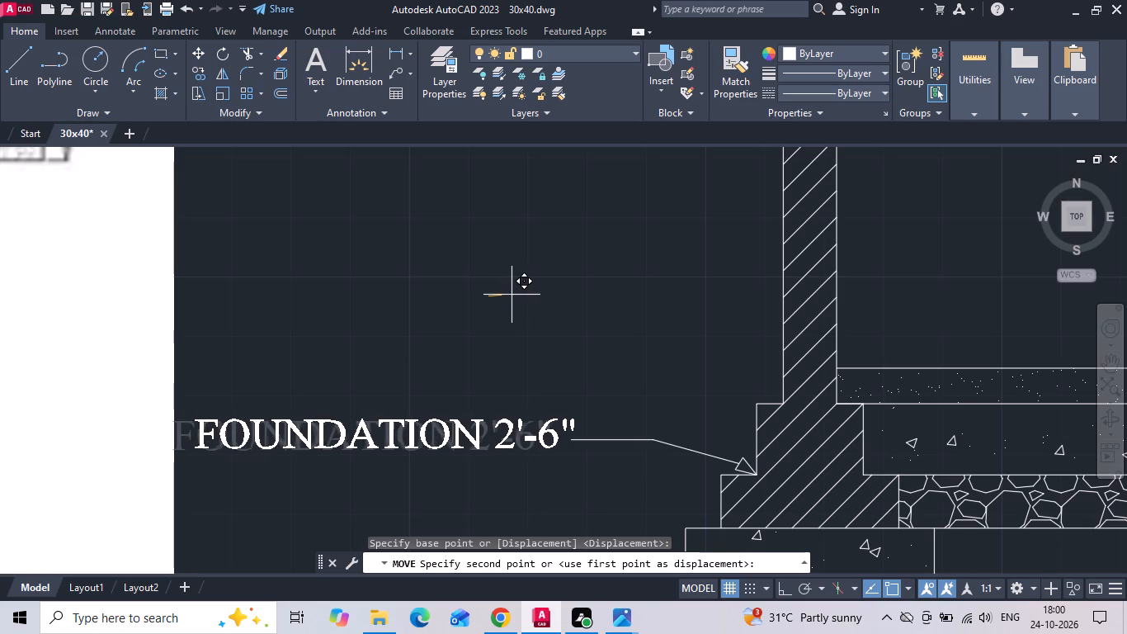
left_click(514, 299)
scroll(603, 350, "down", 3)
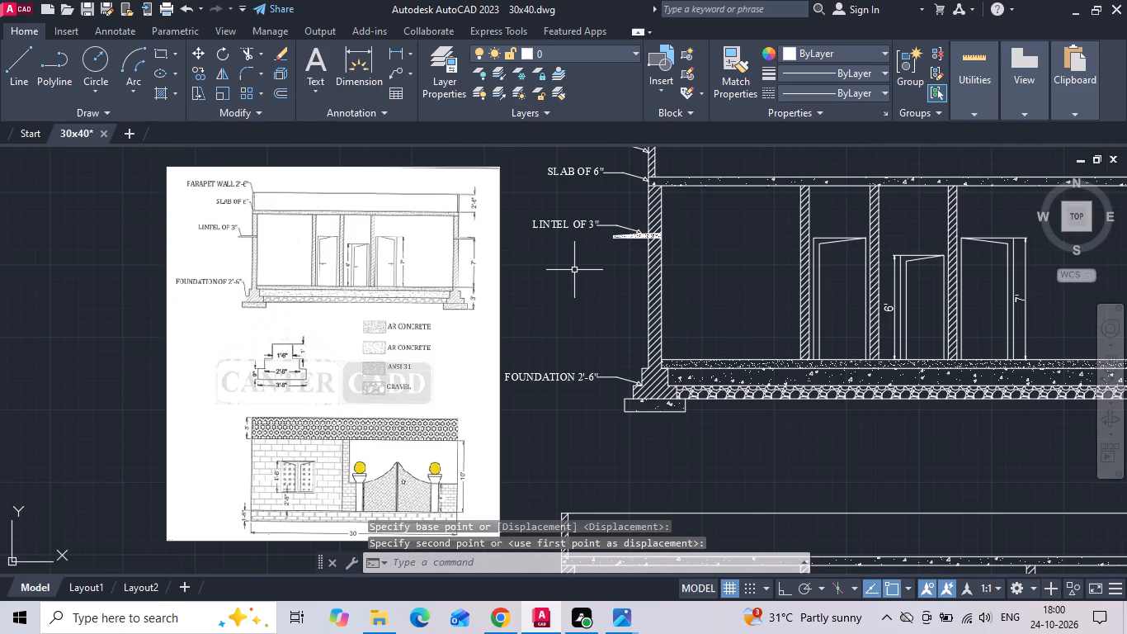
key("ctrl+s")
key("ctrl+s")
Copy the parapet wall, slab, lintel and foundation labels with their leaders to the lower section, using the foundation step's corner as base point, and save.
scroll(573, 272, "down", 1)
scroll(601, 177, "up", 4)
left_click_drag(650, 220, 635, 264)
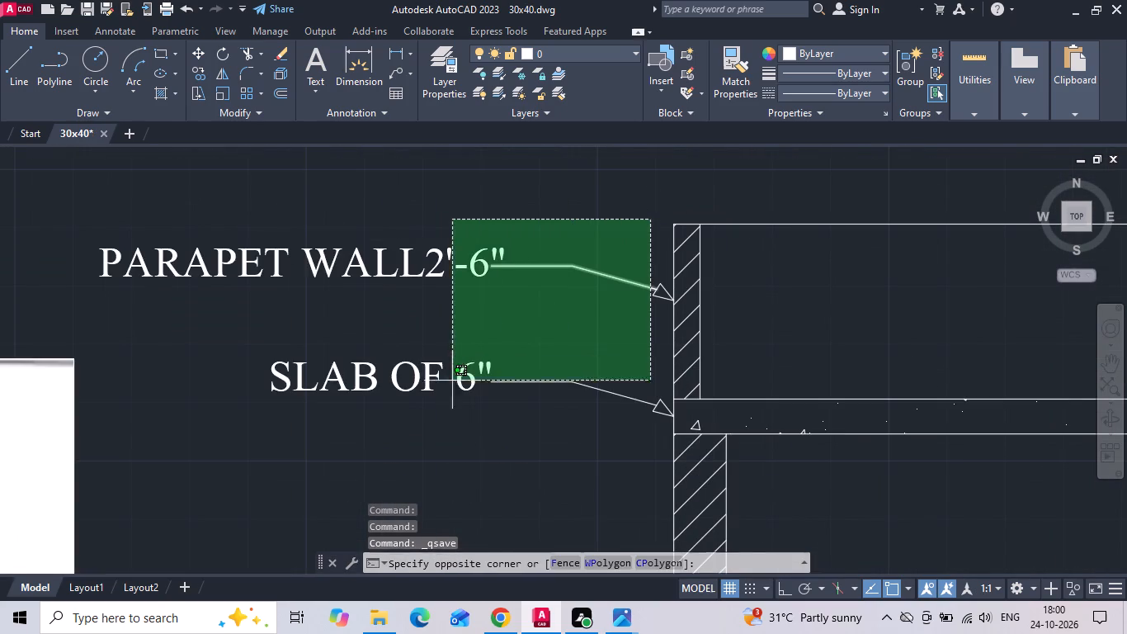
left_click(352, 431)
scroll(633, 275, "up", 1)
left_click_drag(673, 271, 677, 282)
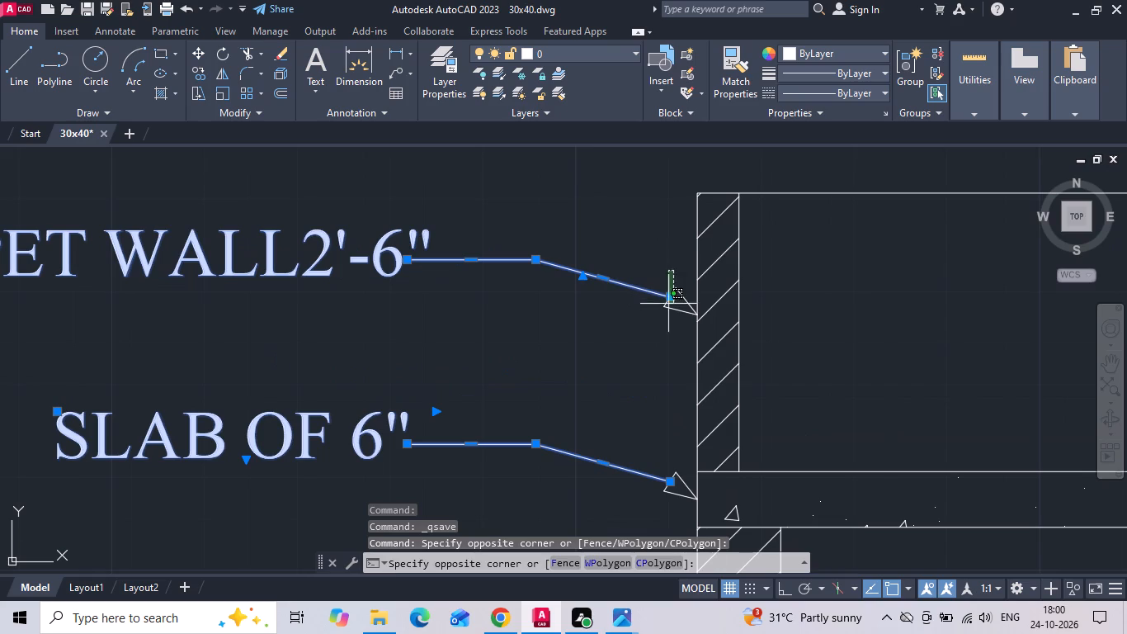
left_click(545, 504)
scroll(304, 226, "down", 3)
scroll(322, 364, "up", 2)
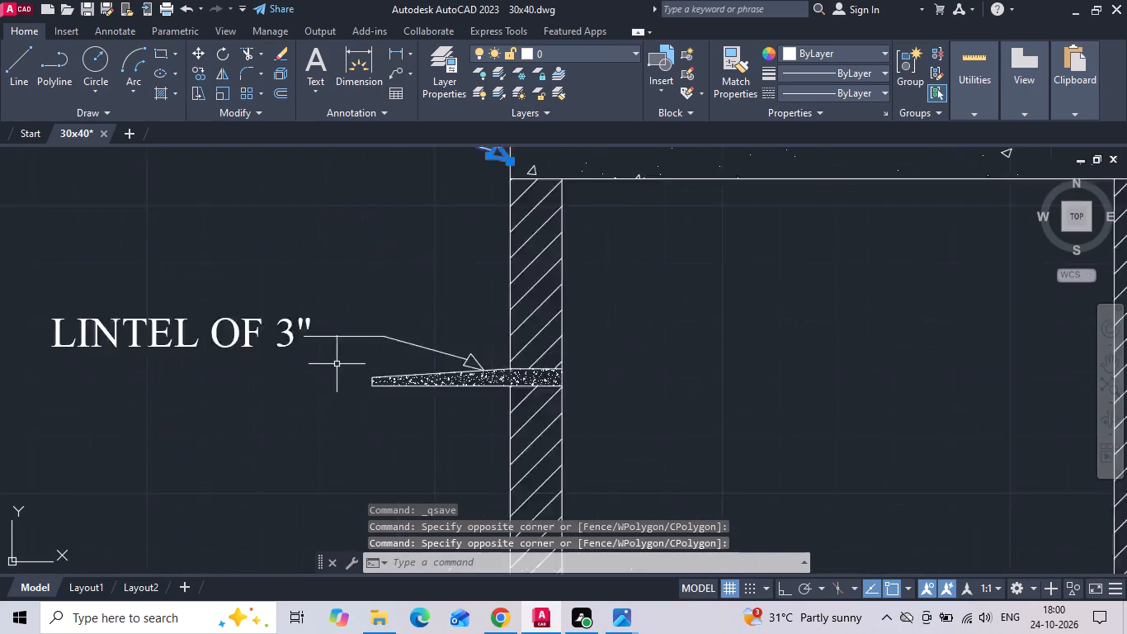
scroll(337, 364, "up", 1)
left_click_drag(559, 324, 545, 332)
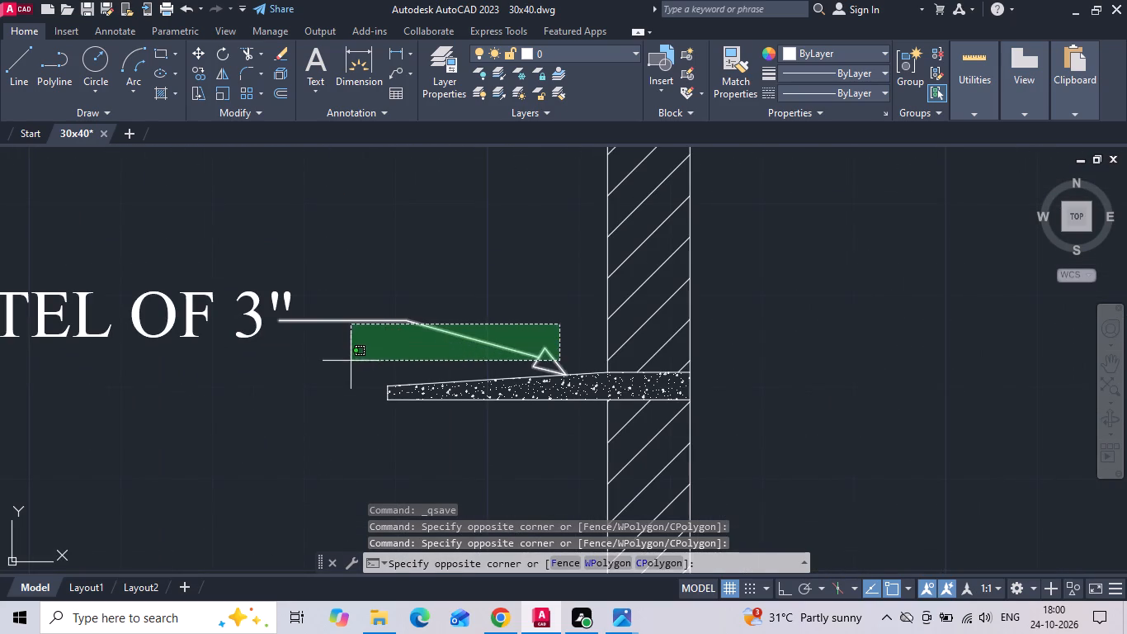
left_click(351, 361)
left_click_drag(270, 256, 217, 315)
left_click(187, 338)
scroll(306, 265, "down", 3)
middle_click_drag(317, 433, 356, 286)
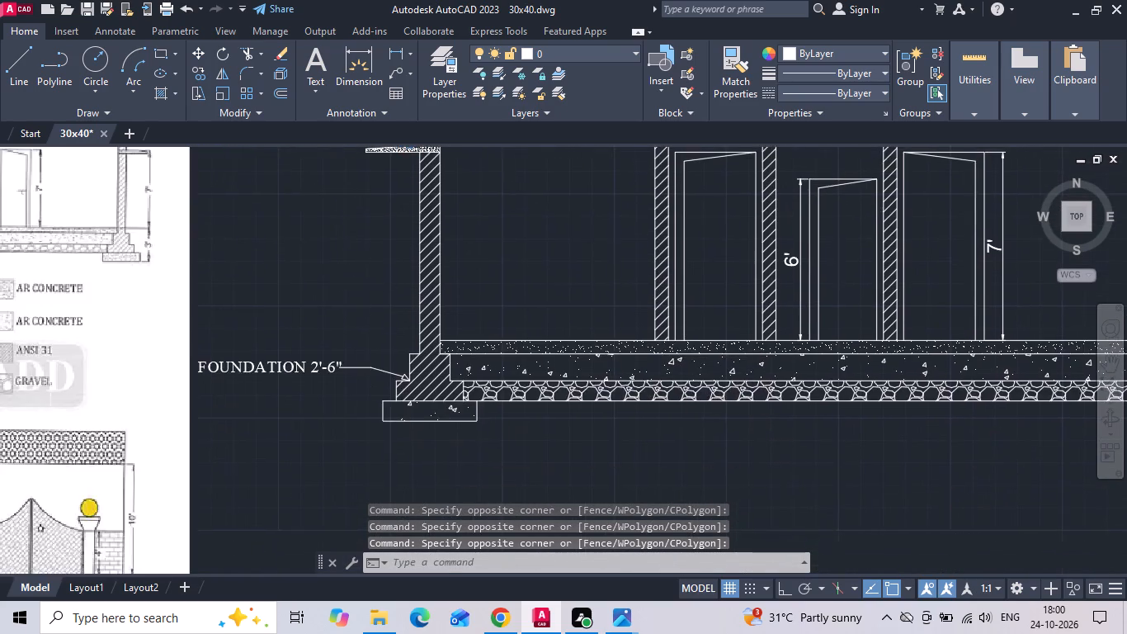
scroll(383, 389, "up", 3)
left_click(466, 317)
left_click(366, 333)
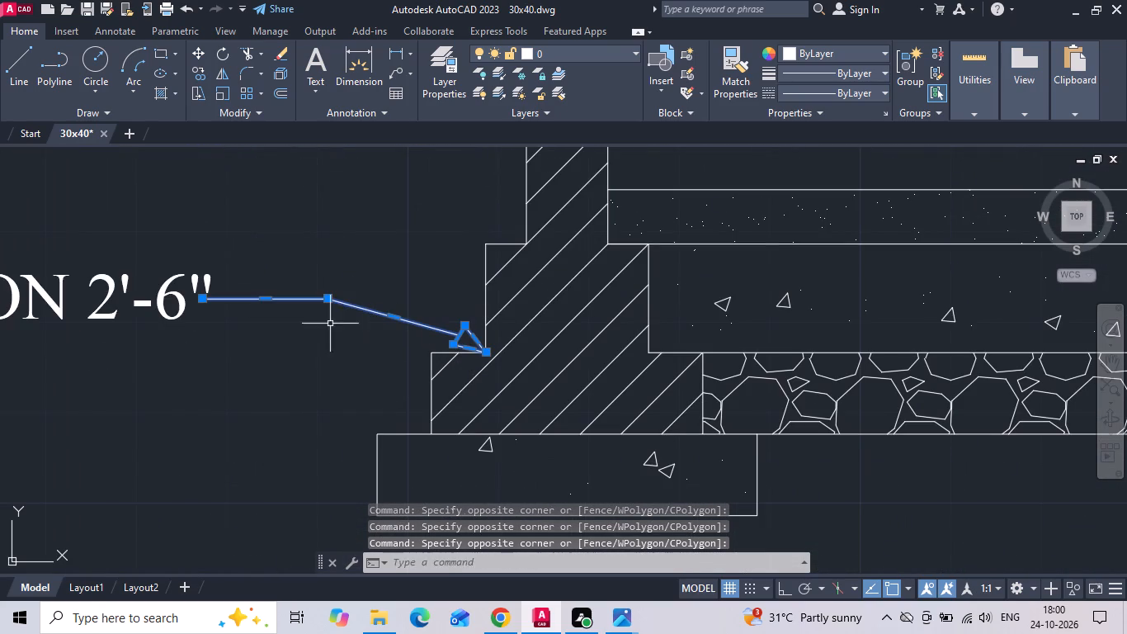
left_click_drag(79, 215, 64, 282)
left_click(52, 349)
right_click(138, 262)
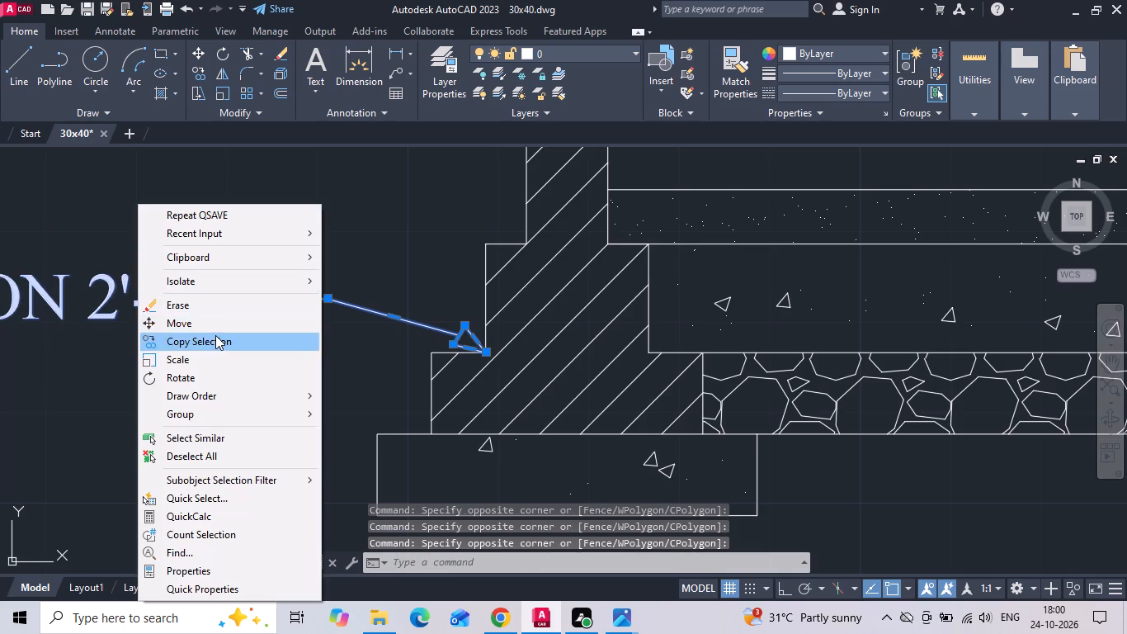
left_click(215, 335)
left_click(486, 243)
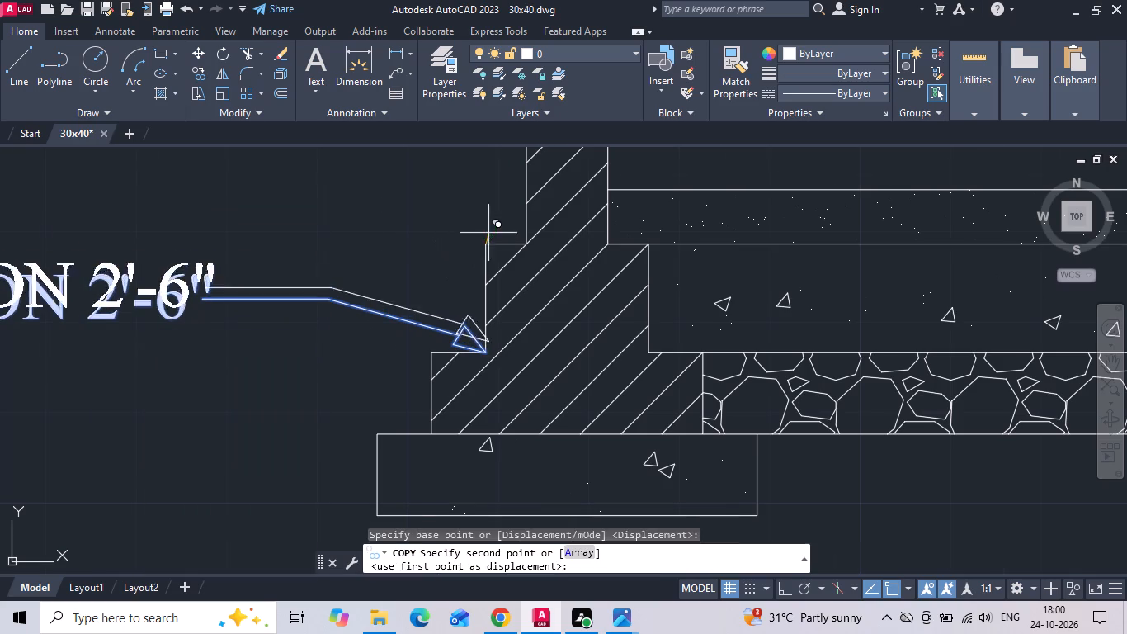
scroll(488, 233, "down", 5)
scroll(401, 411, "up", 1)
scroll(454, 489, "up", 2)
middle_click_drag(455, 460, 455, 458)
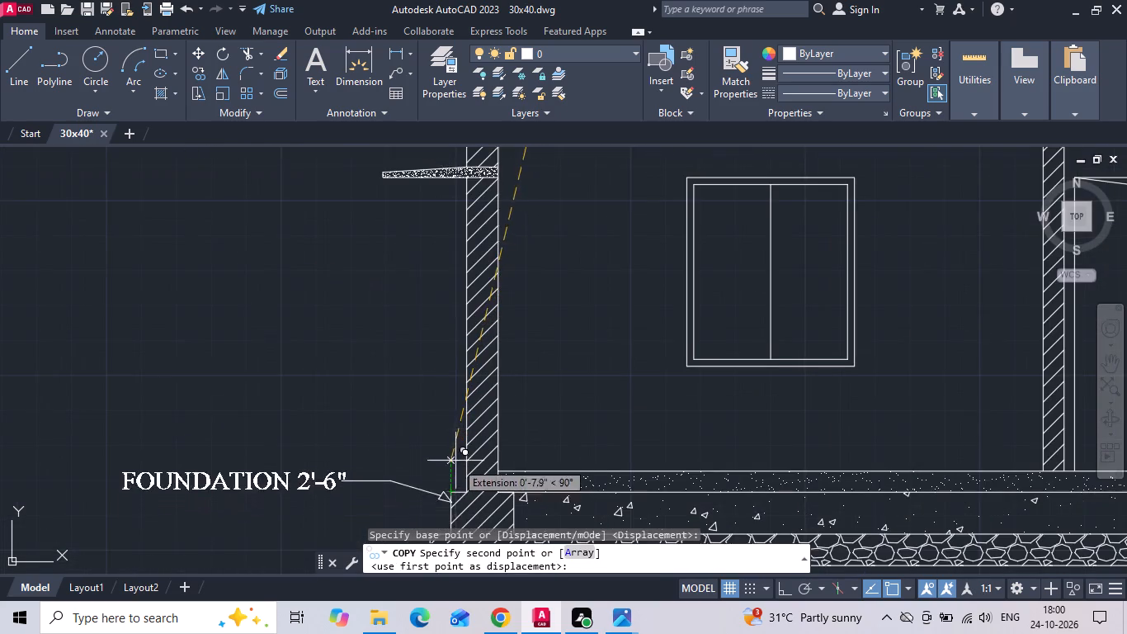
middle_click_drag(455, 458, 455, 377)
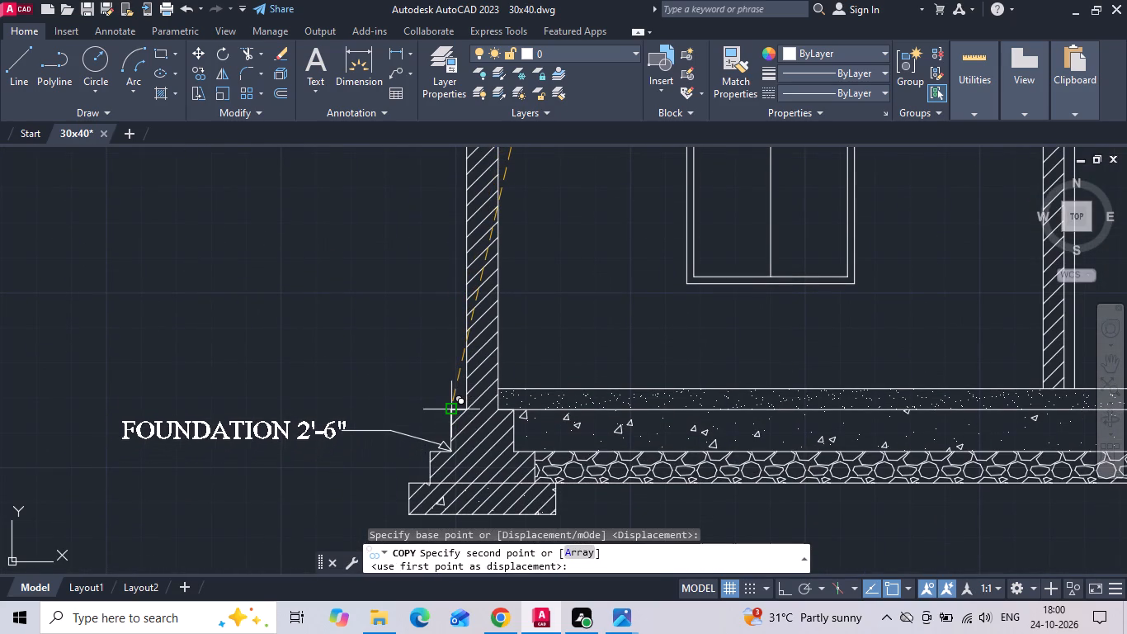
scroll(450, 411, "down", 1)
left_click(450, 411)
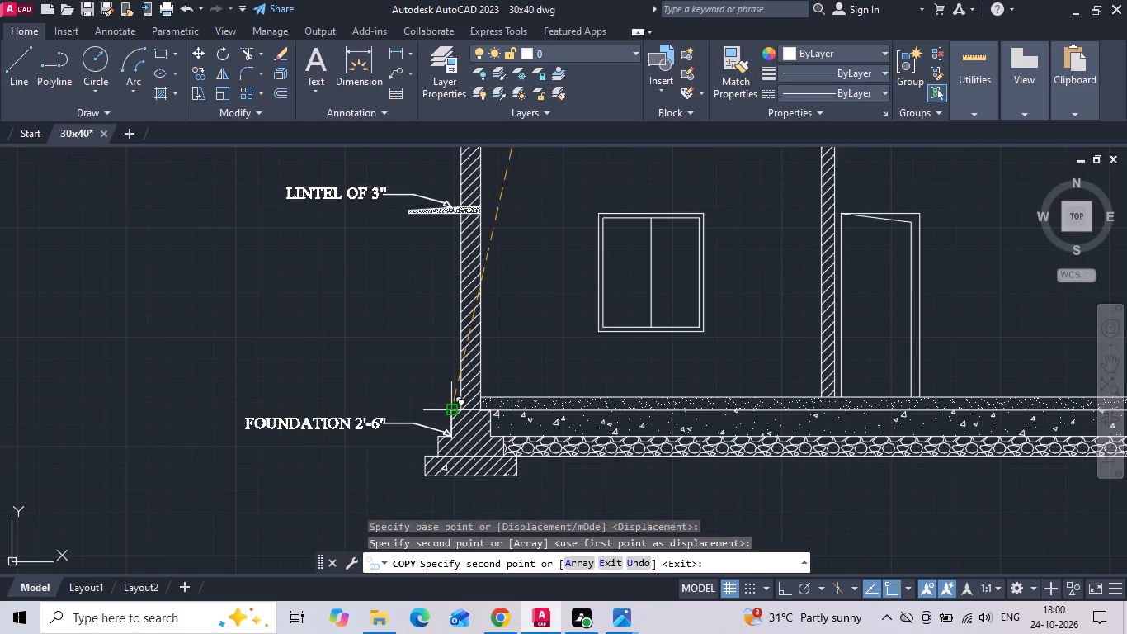
key("Escape")
key("ctrl+s")
key("ctrl+s")
Delete the reference image of the section and elevation beside the two sections, and save the drawing.
scroll(442, 409, "down", 2)
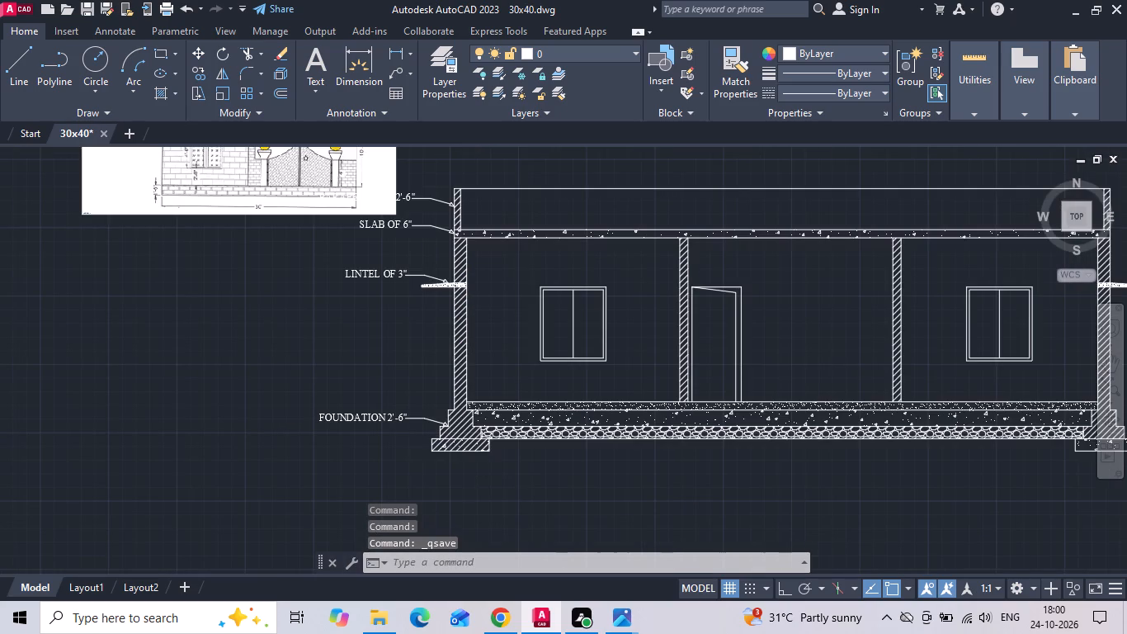
scroll(439, 422, "down", 1)
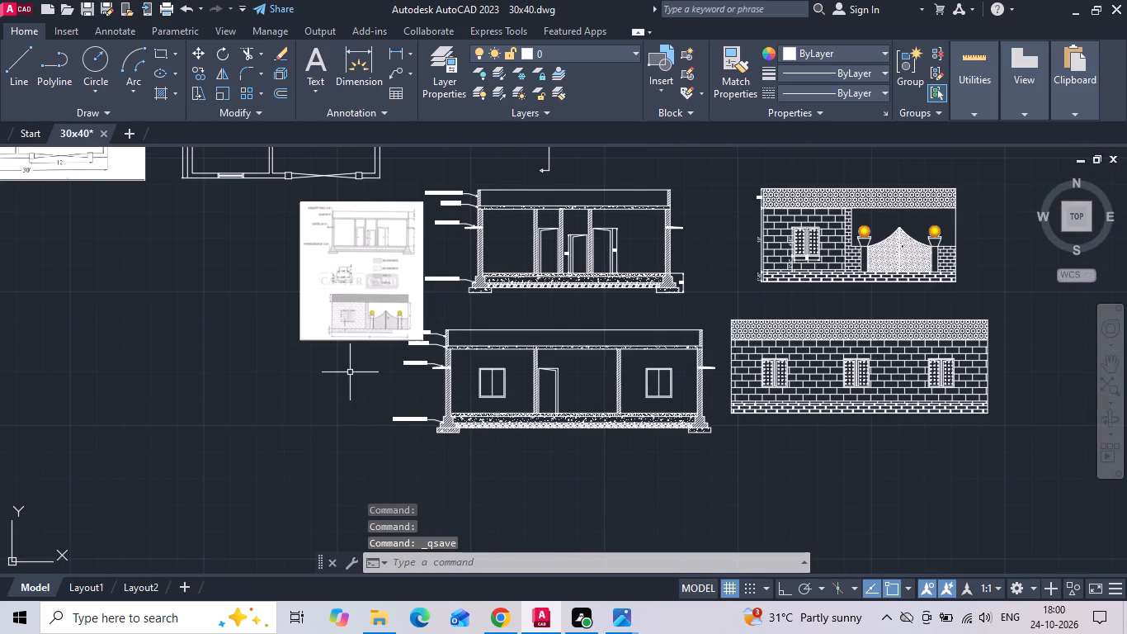
left_click_drag(347, 367, 329, 341)
left_click(310, 315)
key("Delete")
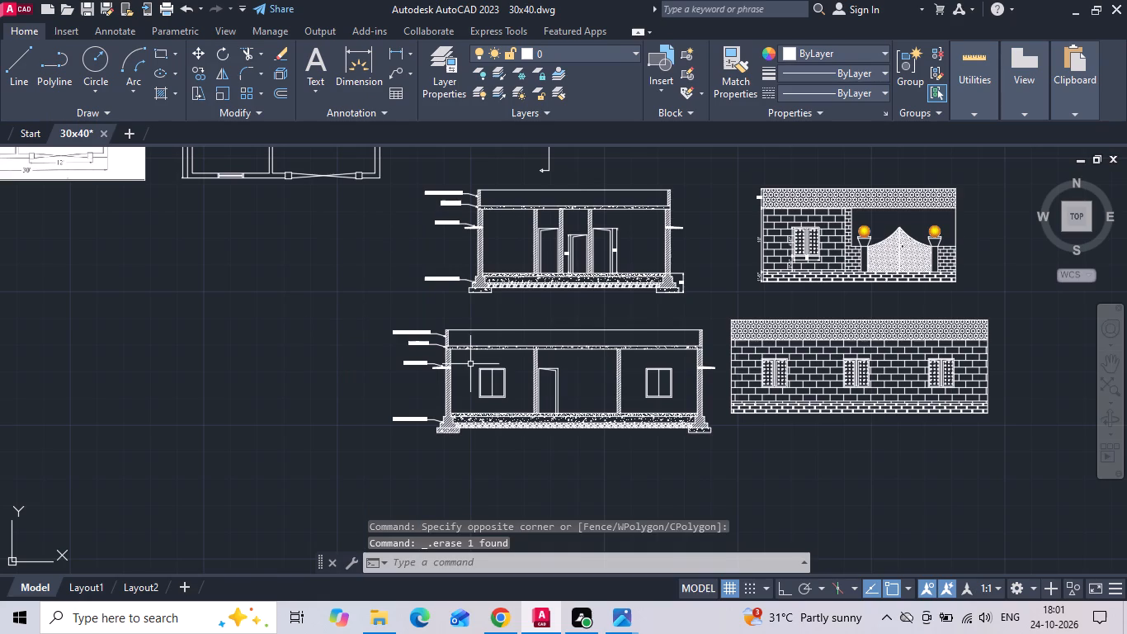
key("ctrl+s")
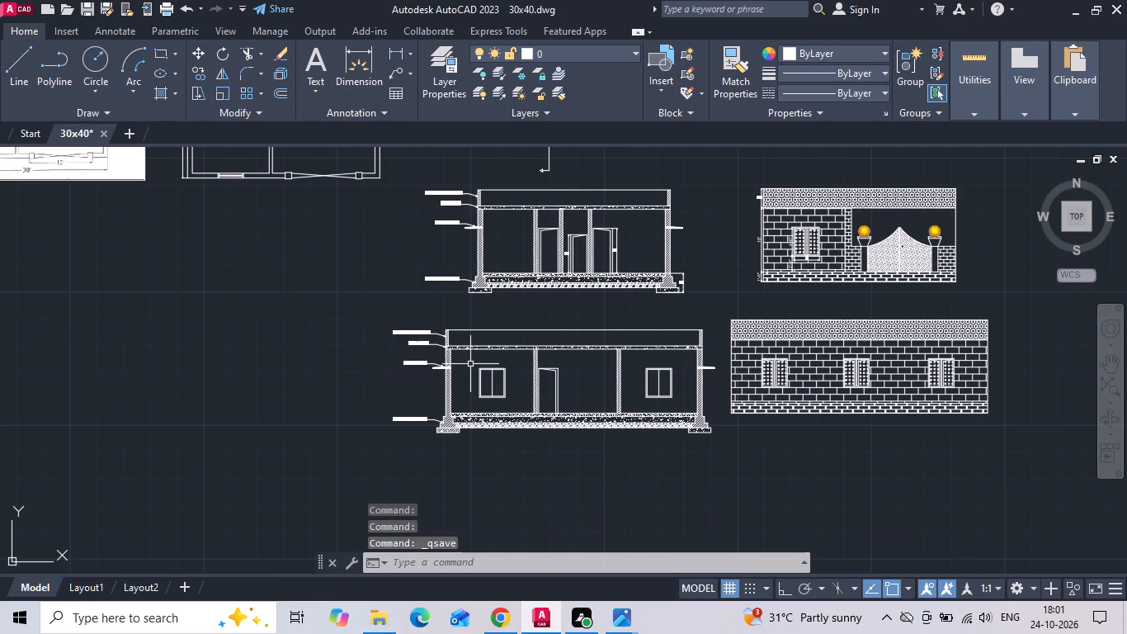
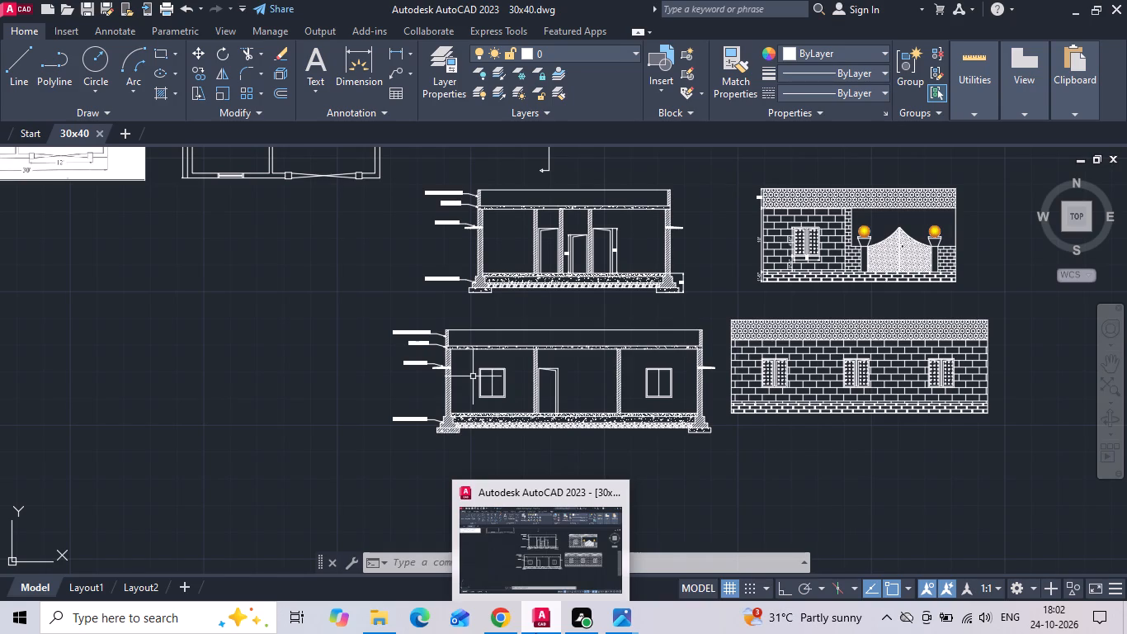
Save the 30x40 drawing.
key("ctrl+s")
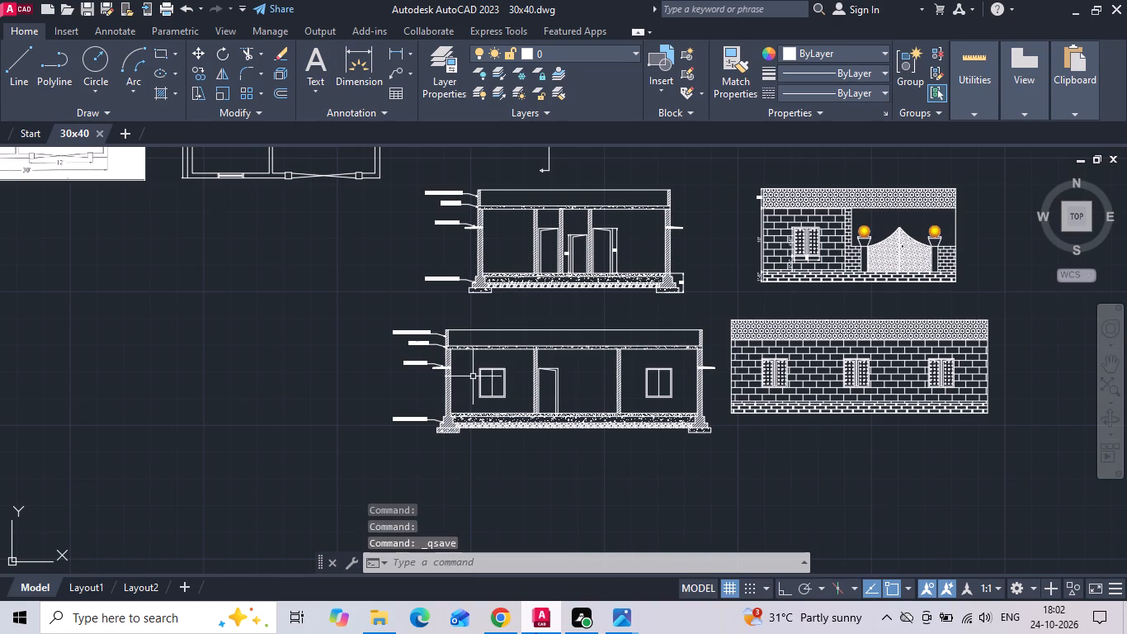
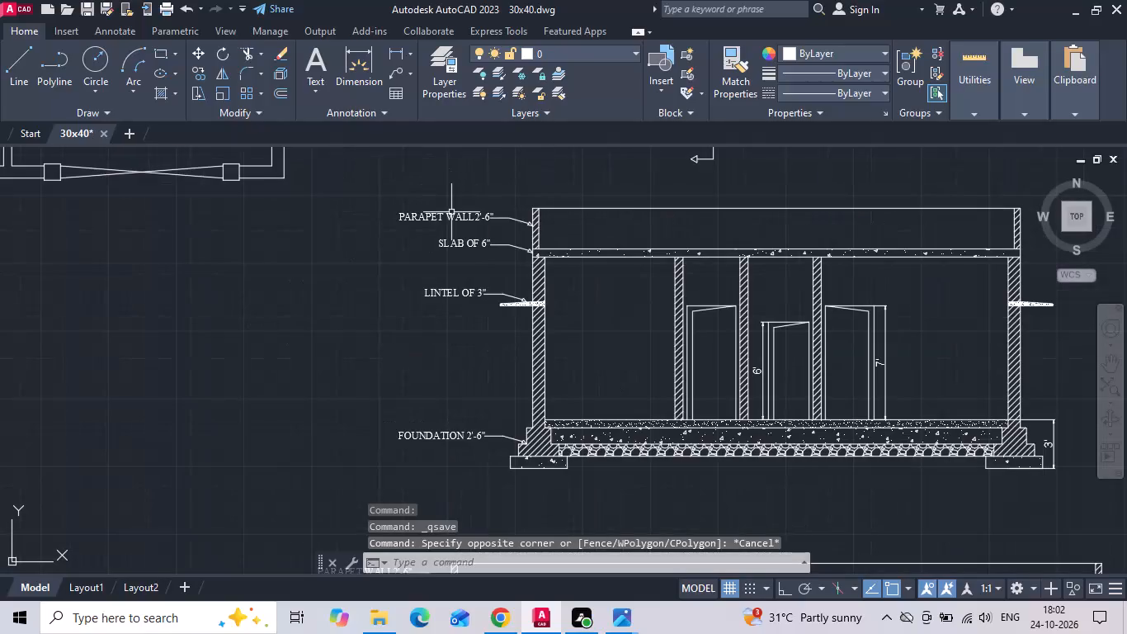
Copy the upper section's parapet wall label to the empty space just below the left floor plan.
left_click(451, 212)
right_click(451, 213)
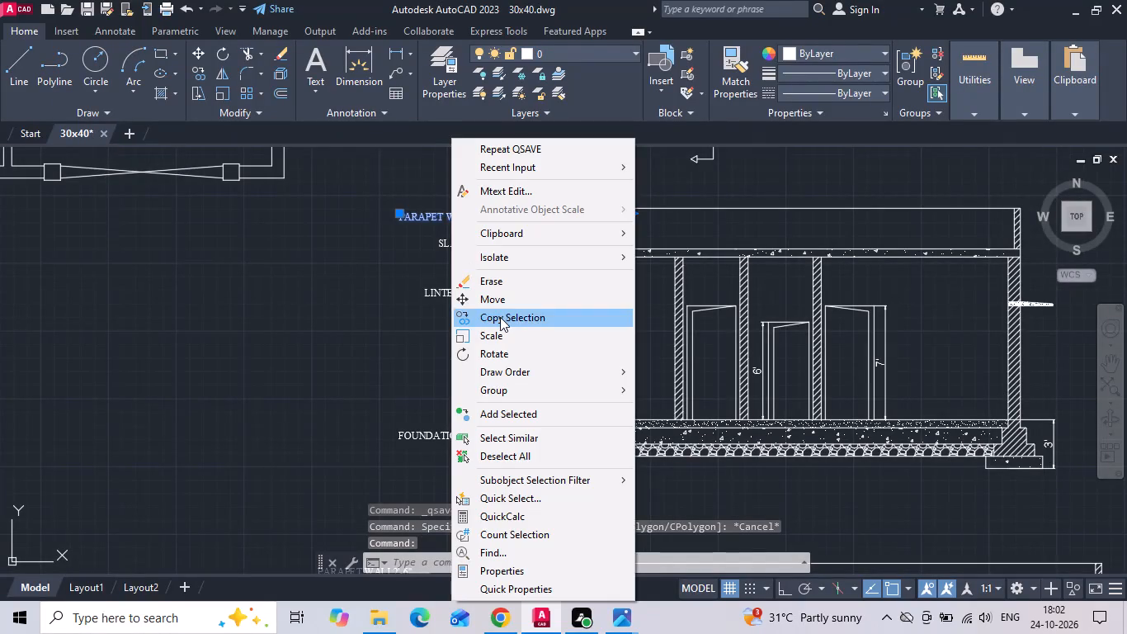
left_click(500, 317)
left_click_drag(452, 225, 427, 233)
middle_click_drag(156, 275, 454, 319)
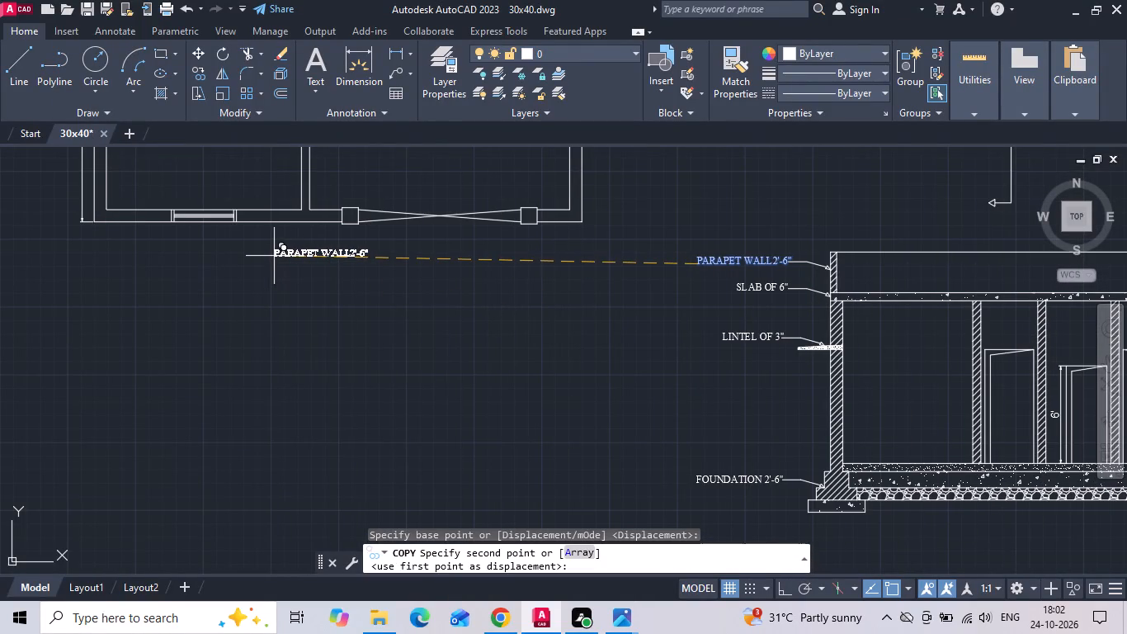
left_click(270, 258)
key("Escape")
Set the copied label's text height to 1' and change its wording to PLAN.
double_click(294, 259)
key("ctrl+a")
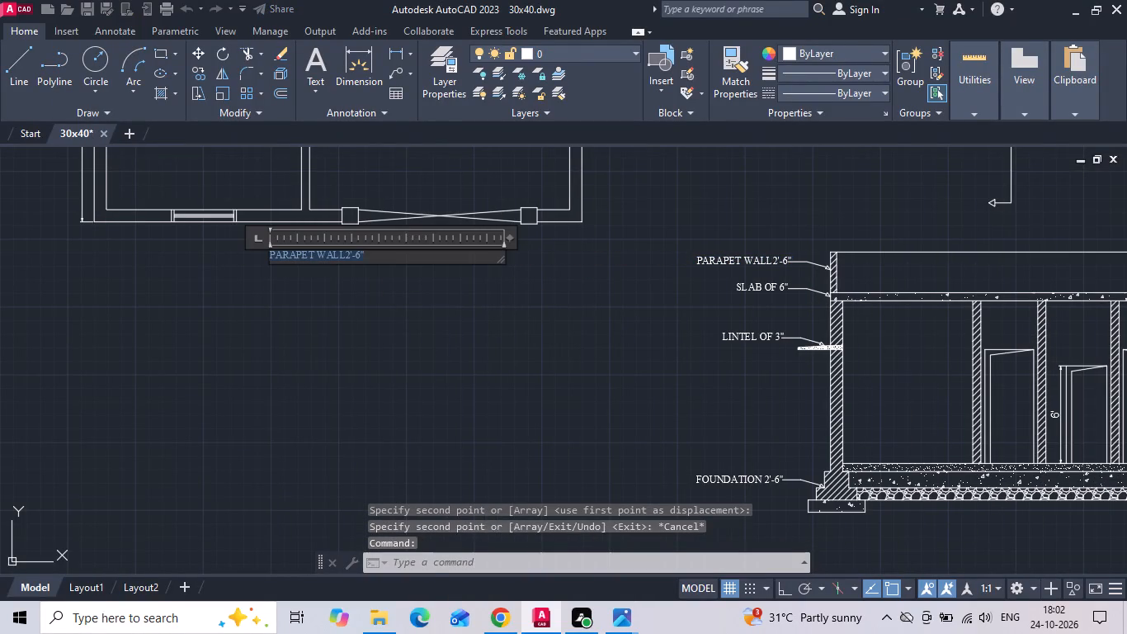
left_click(199, 73)
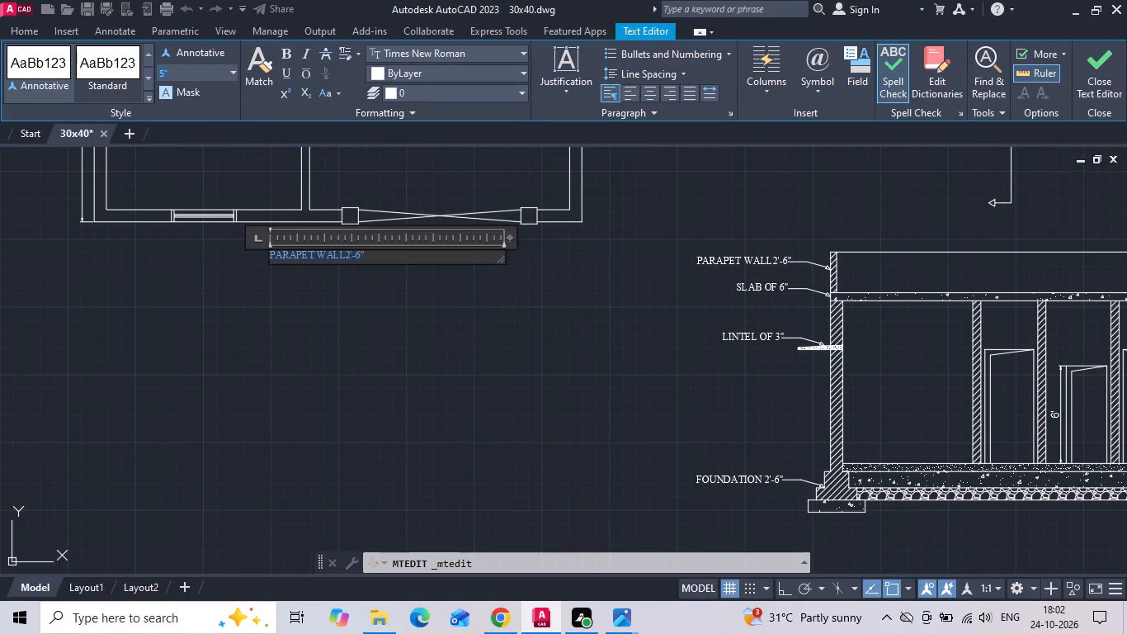
key("BackSpace")
type("1'")
key("Return")
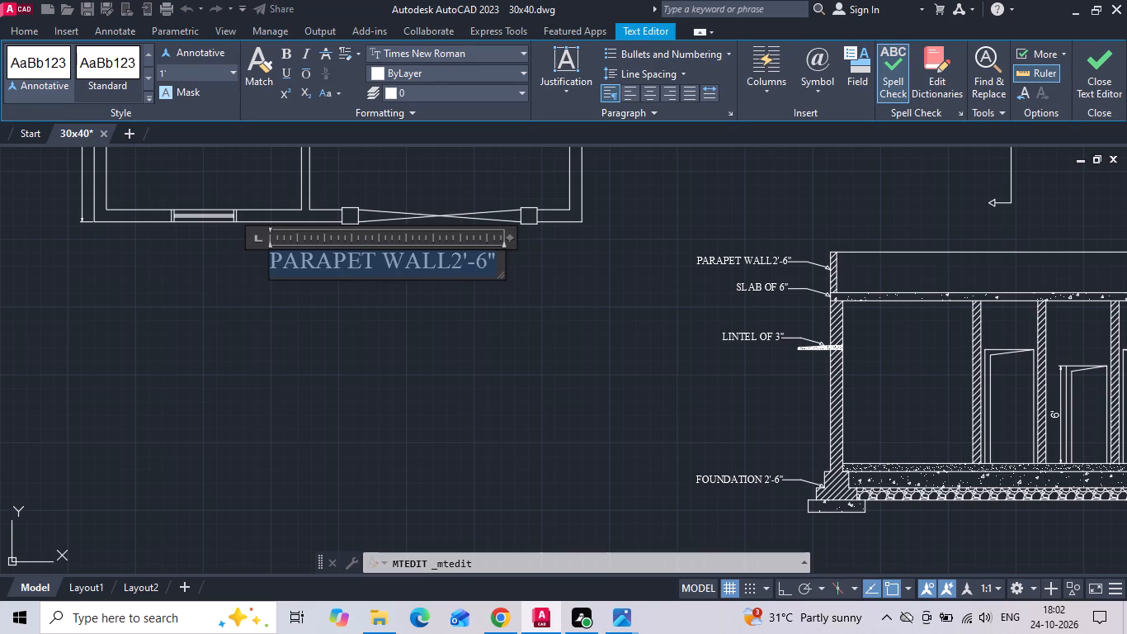
key("BackSpace")
type("PLAN")
left_click(339, 349)
Copy the PLAN title to the space beneath the upper section's foundation.
scroll(427, 310, "down", 1)
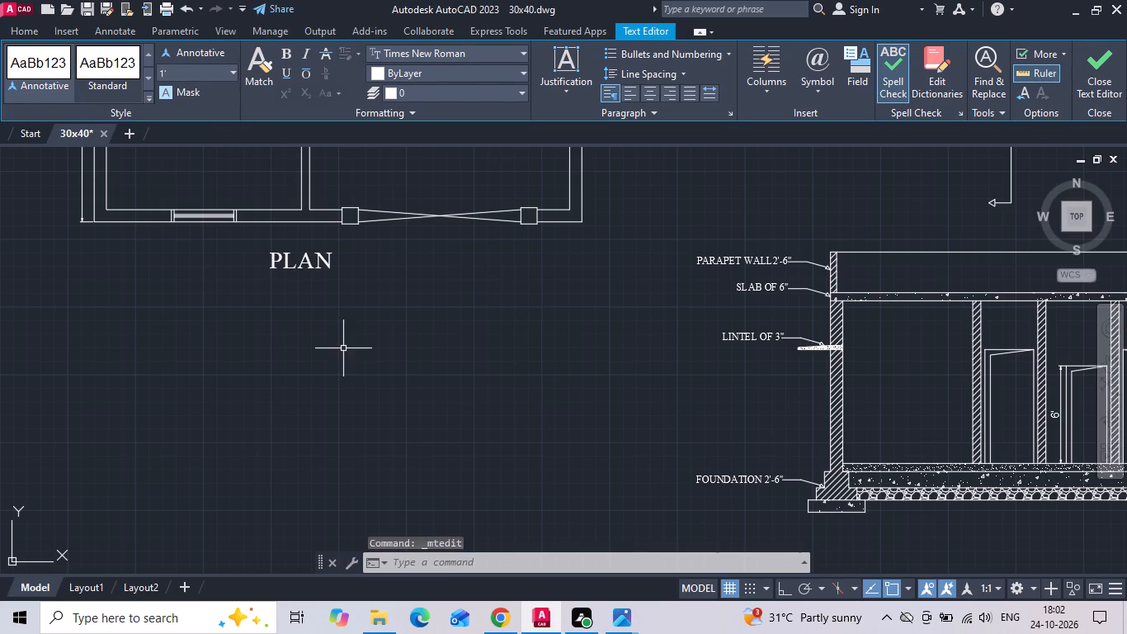
left_click(355, 284)
right_click(353, 284)
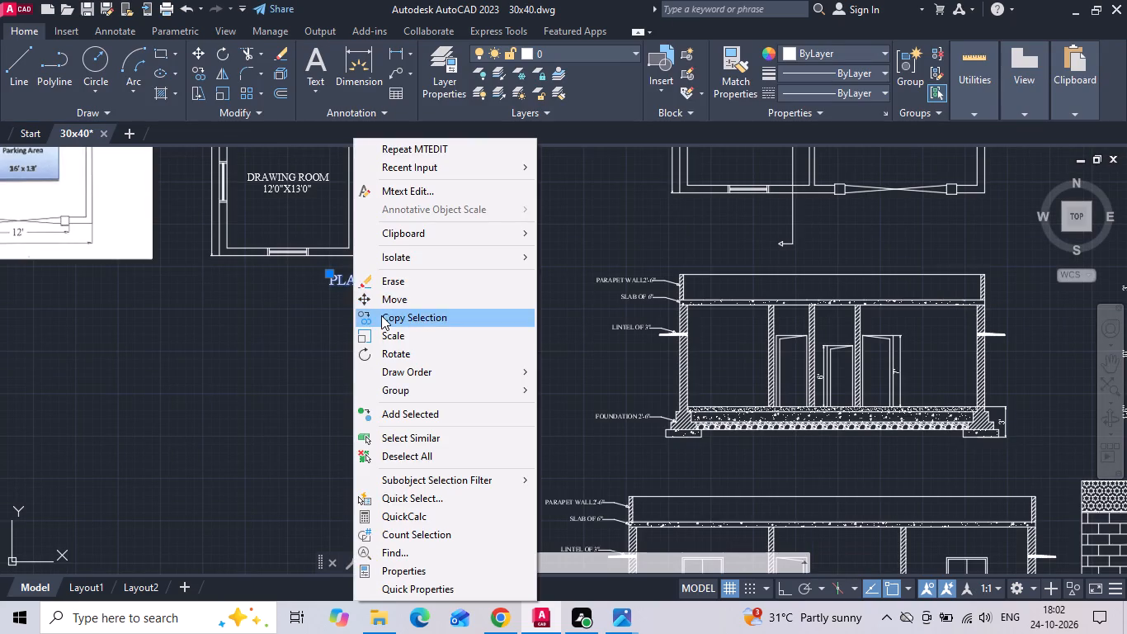
left_click(381, 315)
left_click(363, 287)
scroll(328, 274, "down", 1)
middle_click_drag(622, 419, 615, 371)
scroll(630, 353, "up", 2)
left_click(614, 316)
key("Escape")
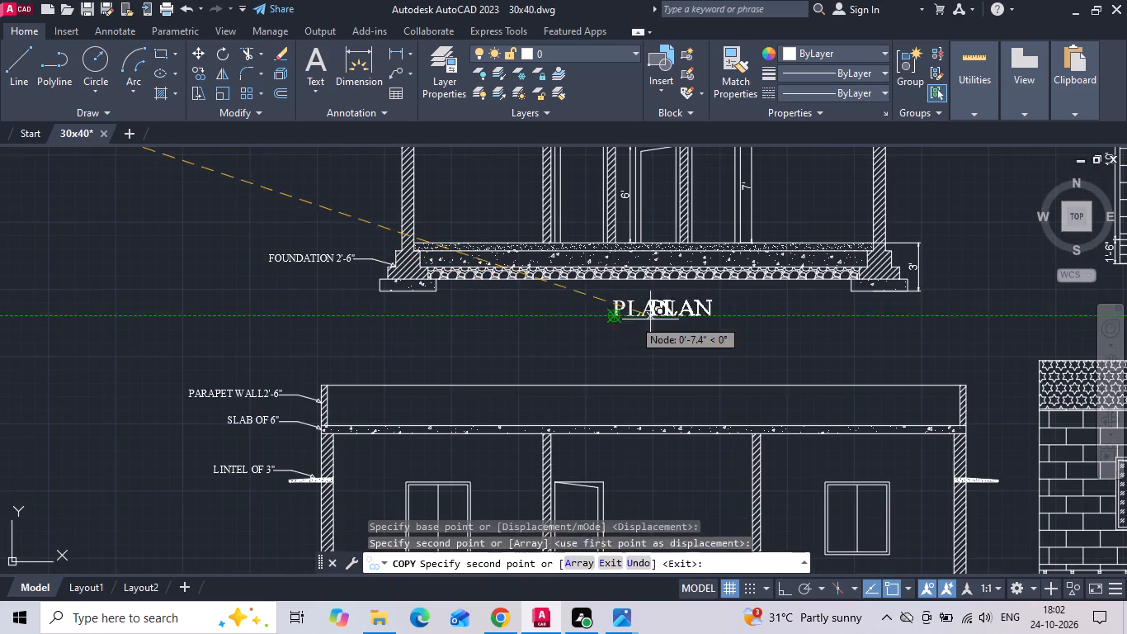
Change the copied title under the upper section to SECTION-AA'.
double_click(672, 310)
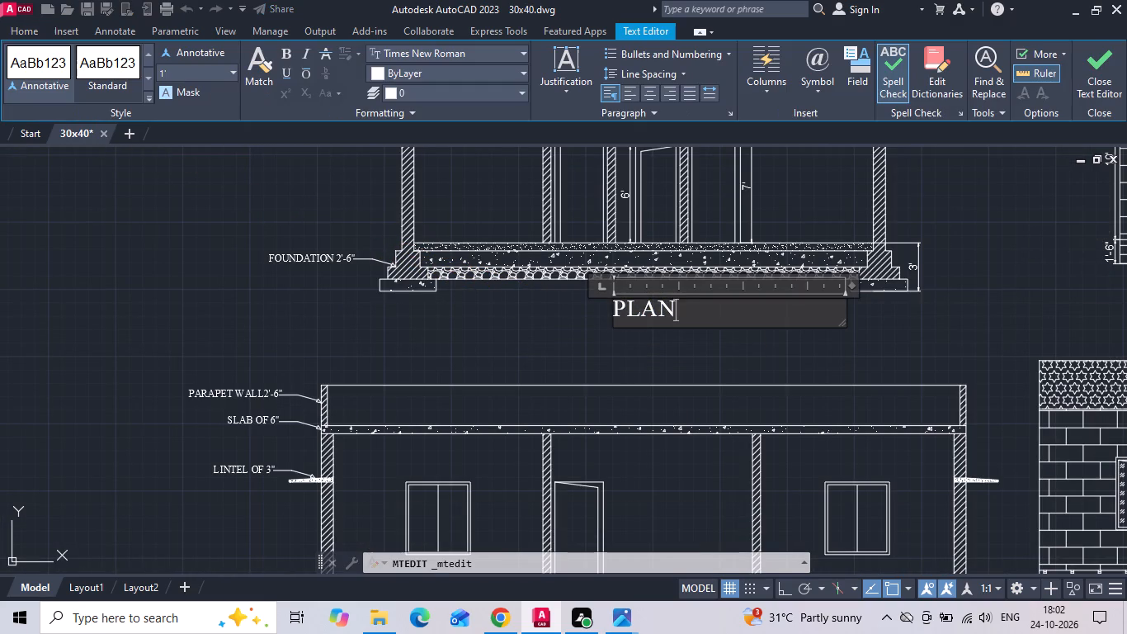
key("BackSpace")
key("BackSpace")
key("BackSpace")
key("BackSpace")
type("SECTION")
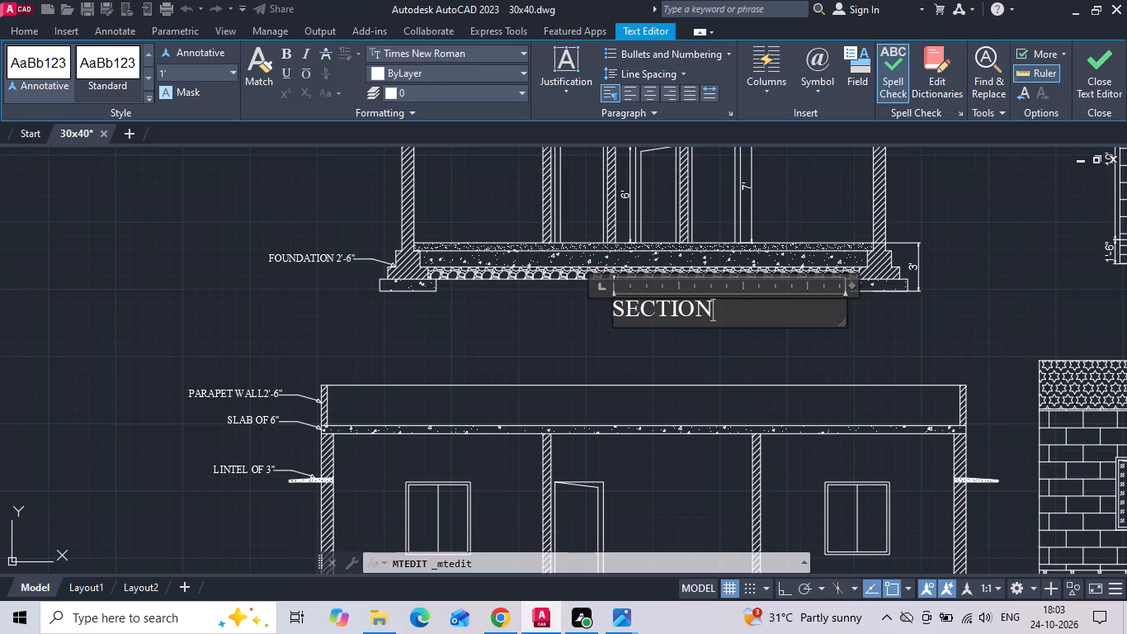
type("-A")
key("minus")
key("BackSpace")
type("A'")
left_click(548, 348)
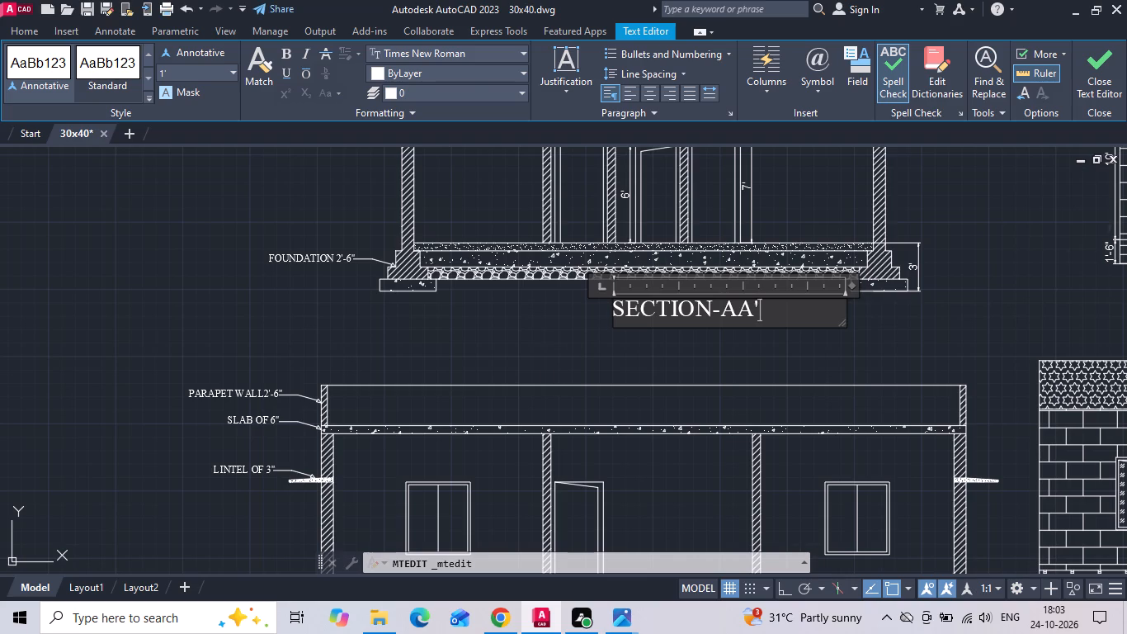
Copy the SECTION-AA' title straight down, with Ortho on, to just beneath the lower section.
left_click(727, 316)
right_click(728, 315)
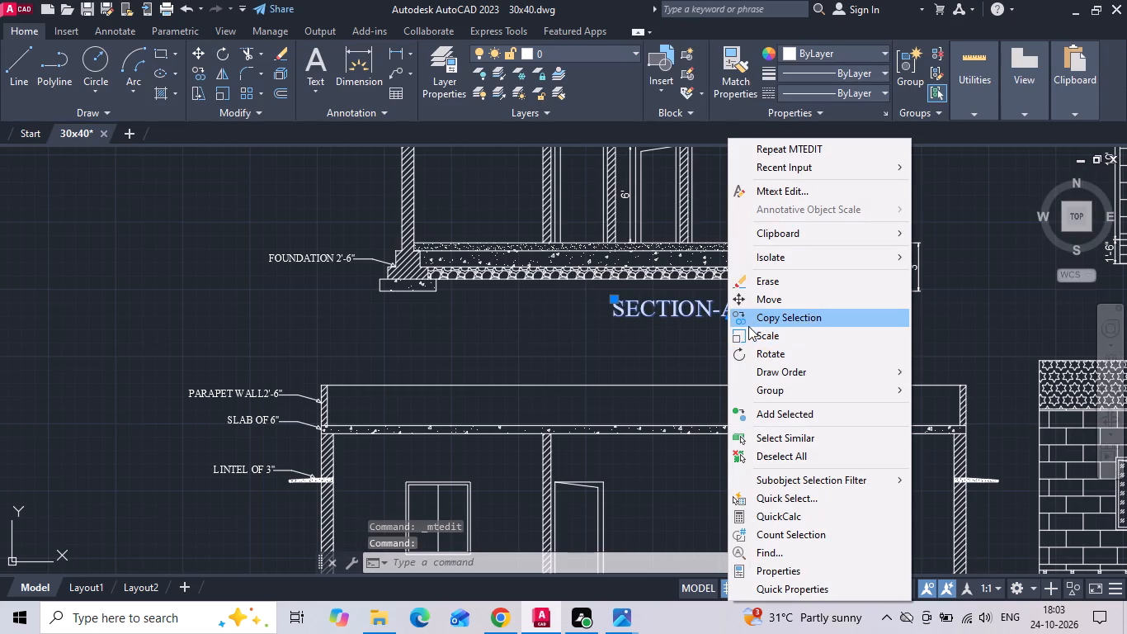
left_click(749, 324)
key("F8")
scroll(660, 267, "down", 1)
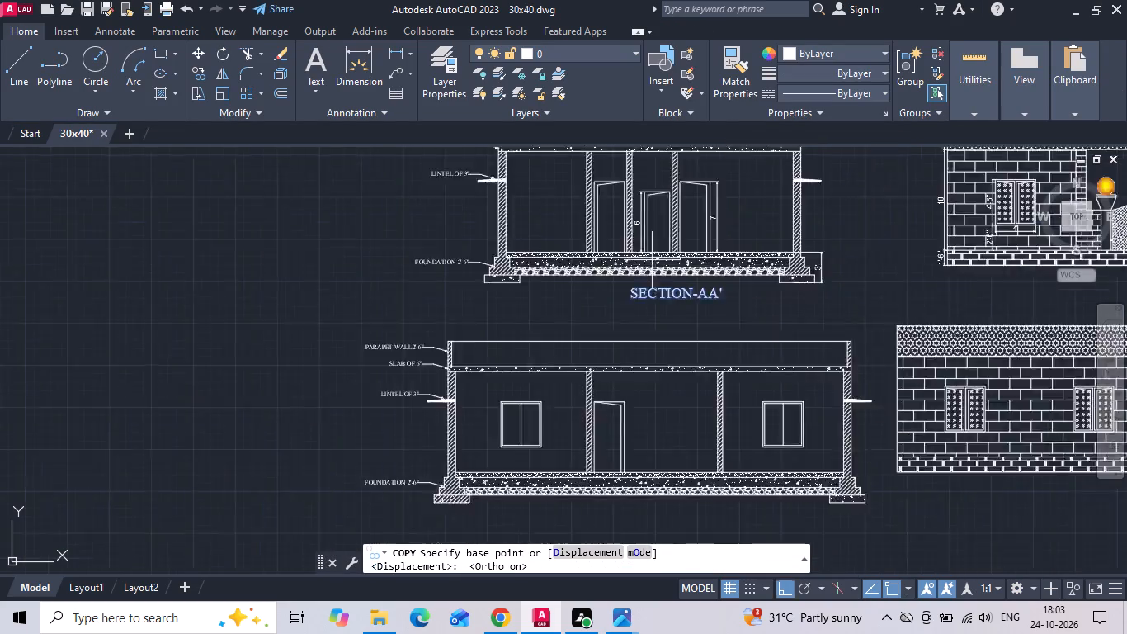
scroll(644, 253, "down", 1)
left_click_drag(652, 275, 657, 286)
scroll(669, 415, "up", 3)
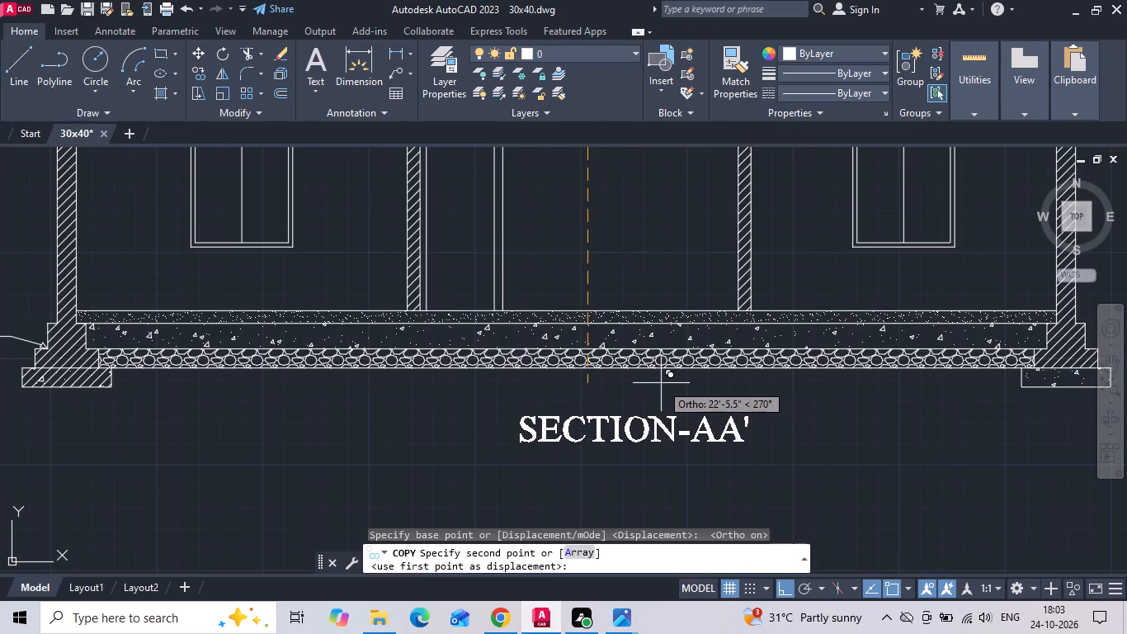
scroll(661, 381, "up", 1)
left_click(661, 377)
key("Escape")
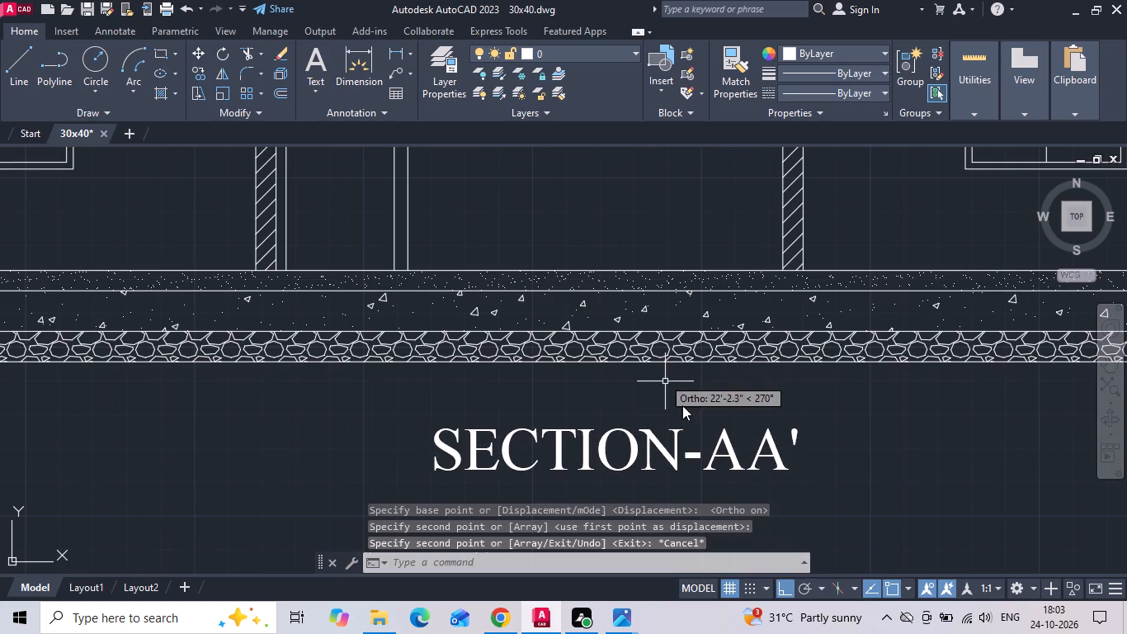
Change the copied title under the lower section to SECTION-BB'.
double_click(733, 452)
left_click(785, 460)
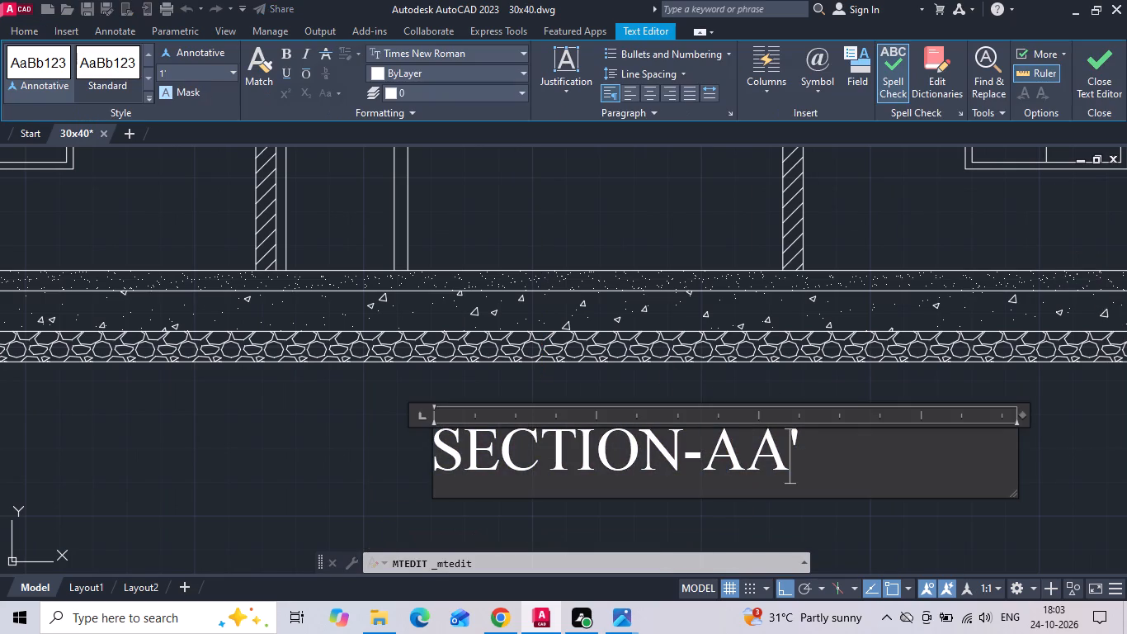
key("BackSpace")
key("BackSpace")
key("b")
key("b")
scroll(639, 439, "down", 1)
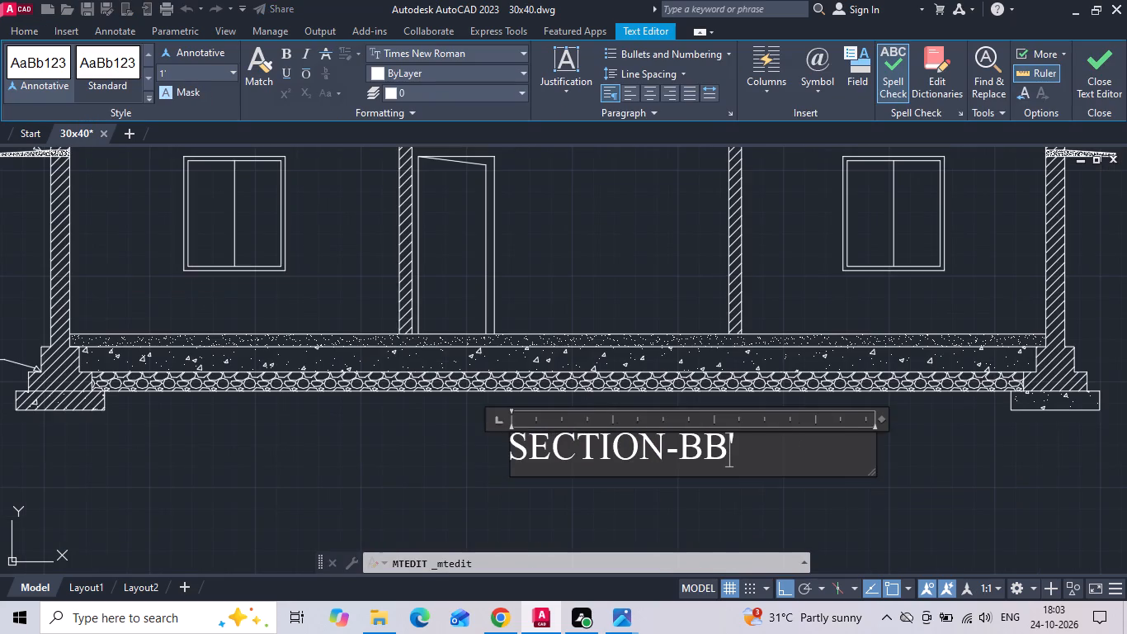
left_click(477, 466)
Copy the SECTION-AA' title, with Ortho off, to beneath the elevation that has the gate.
scroll(466, 426, "down", 5)
scroll(479, 352, "up", 2)
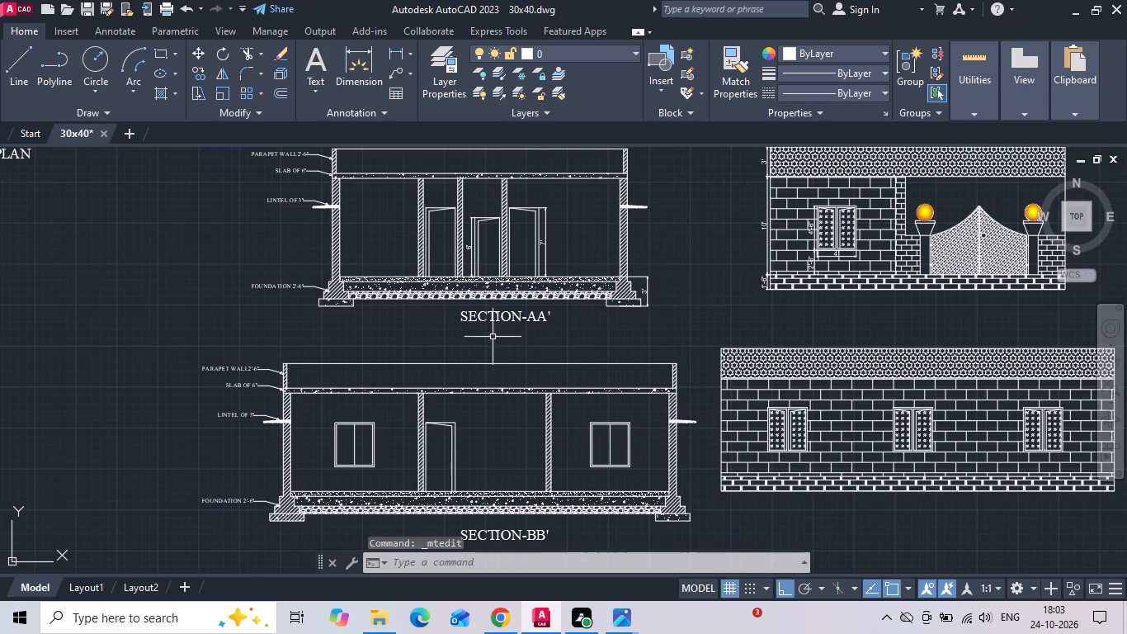
left_click(502, 319)
right_click(502, 319)
left_click(545, 319)
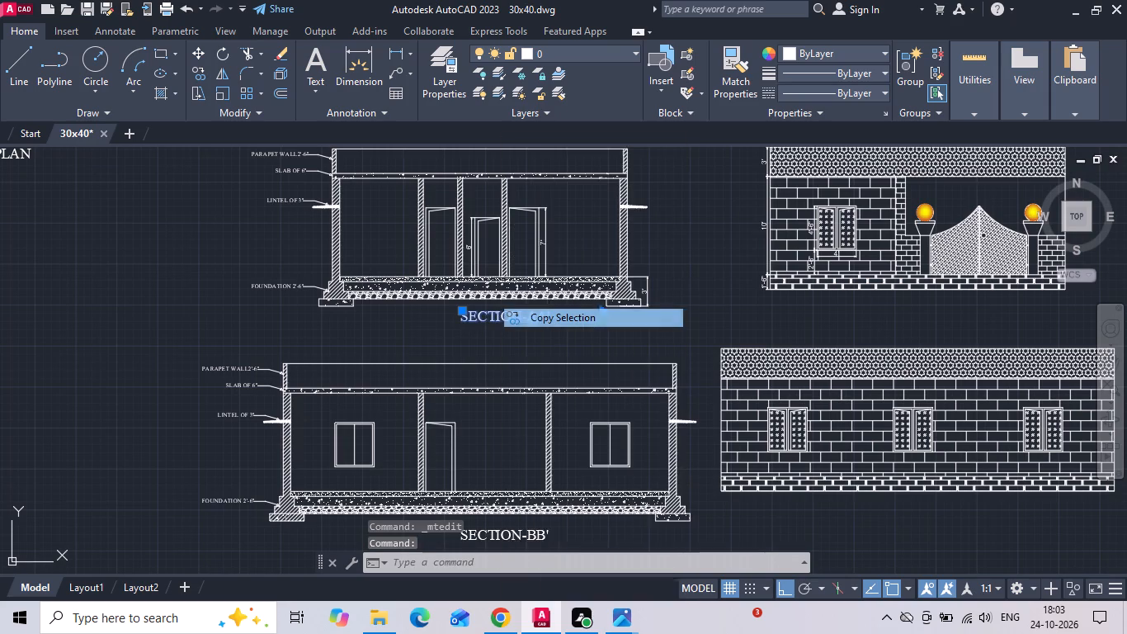
left_click_drag(551, 320, 580, 321)
middle_click_drag(880, 325, 488, 333)
scroll(628, 315, "up", 2)
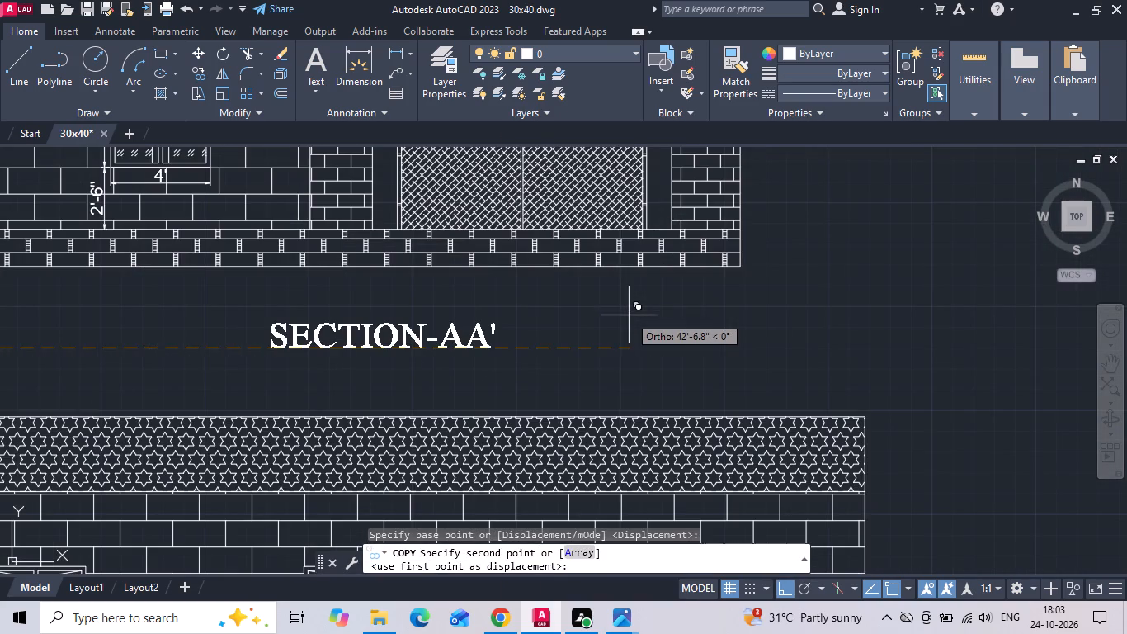
key("F8")
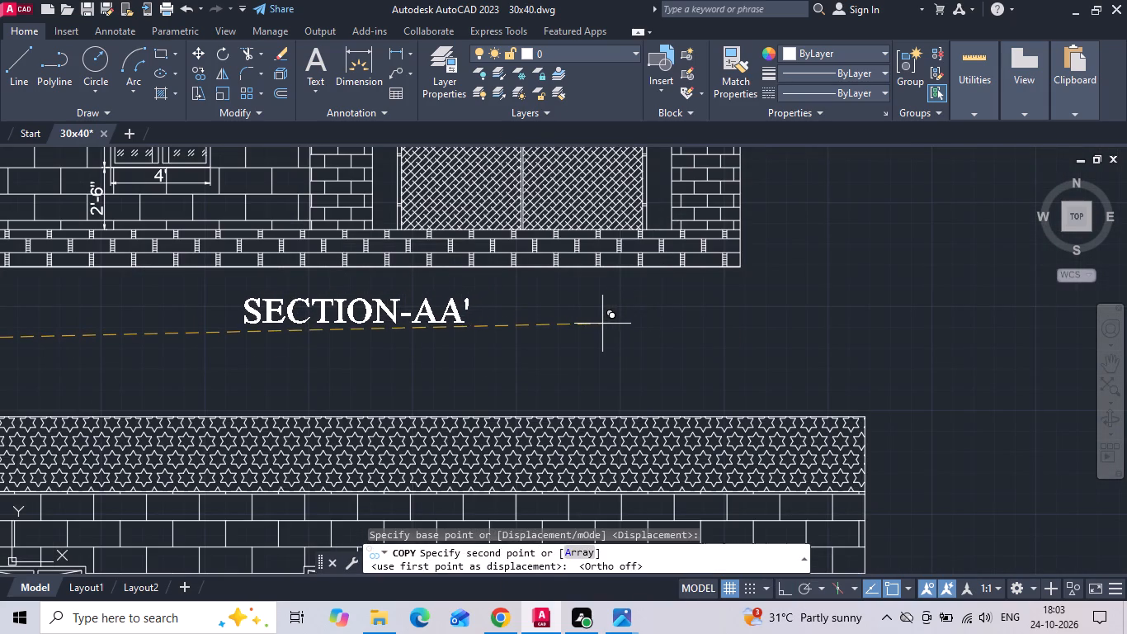
left_click(569, 318)
scroll(575, 319, "down", 2)
key("Escape")
Change the copied title under the gate elevation to FRONT ELEVATION.
scroll(495, 318, "up", 2)
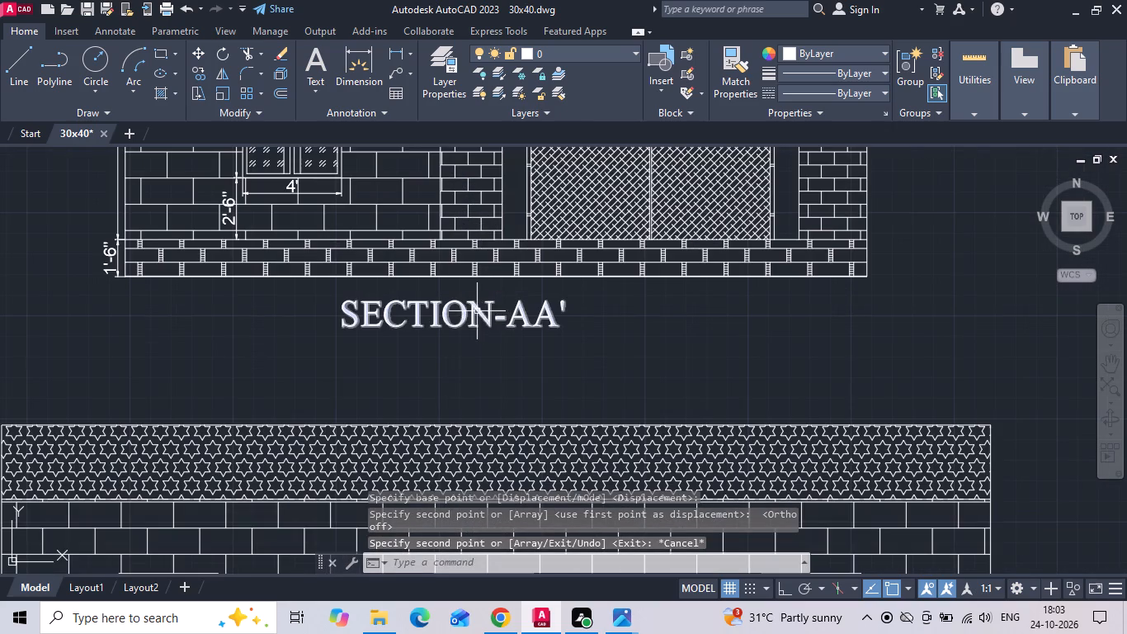
double_click(488, 315)
scroll(488, 315, "up", 1)
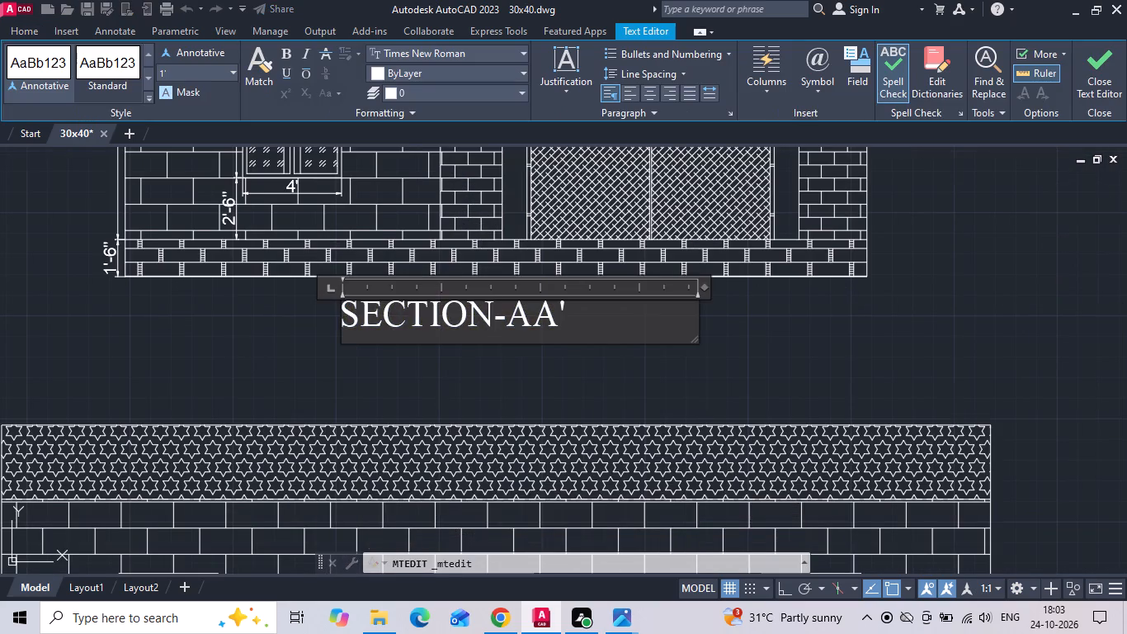
left_click_drag(607, 325, 222, 325)
key("BackSpace")
type("FRONT ELE")
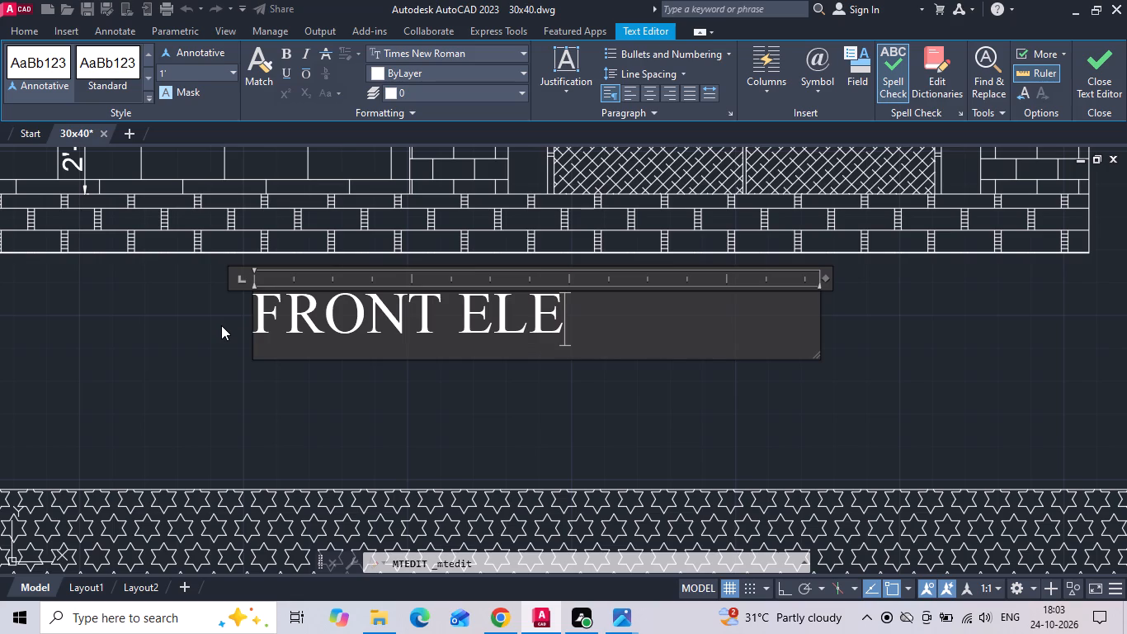
type("VATION")
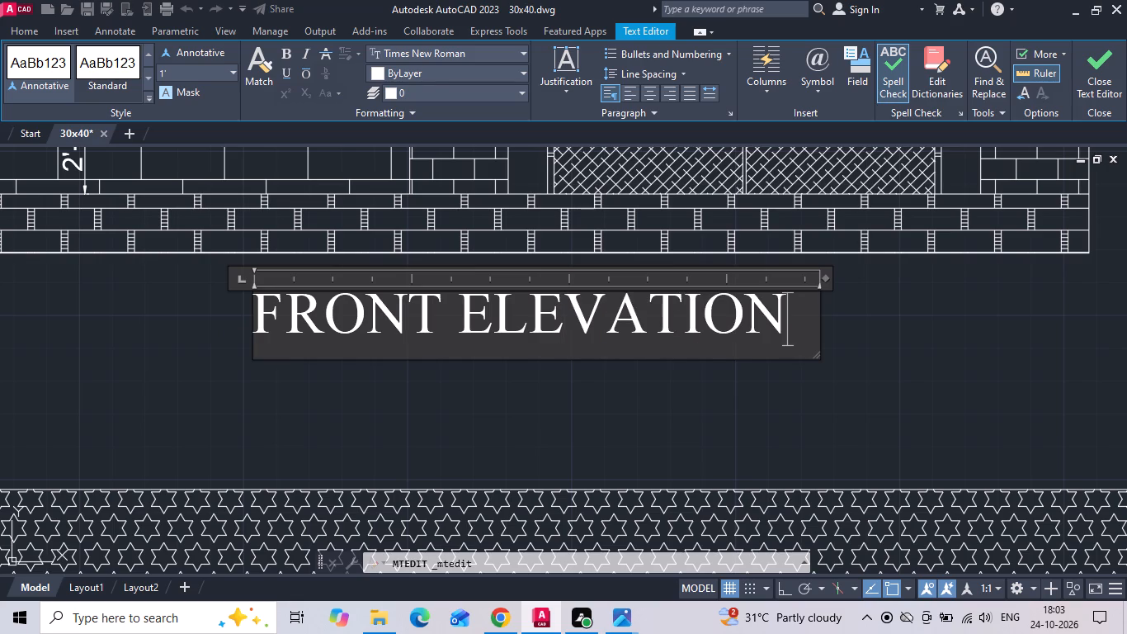
left_click(314, 385)
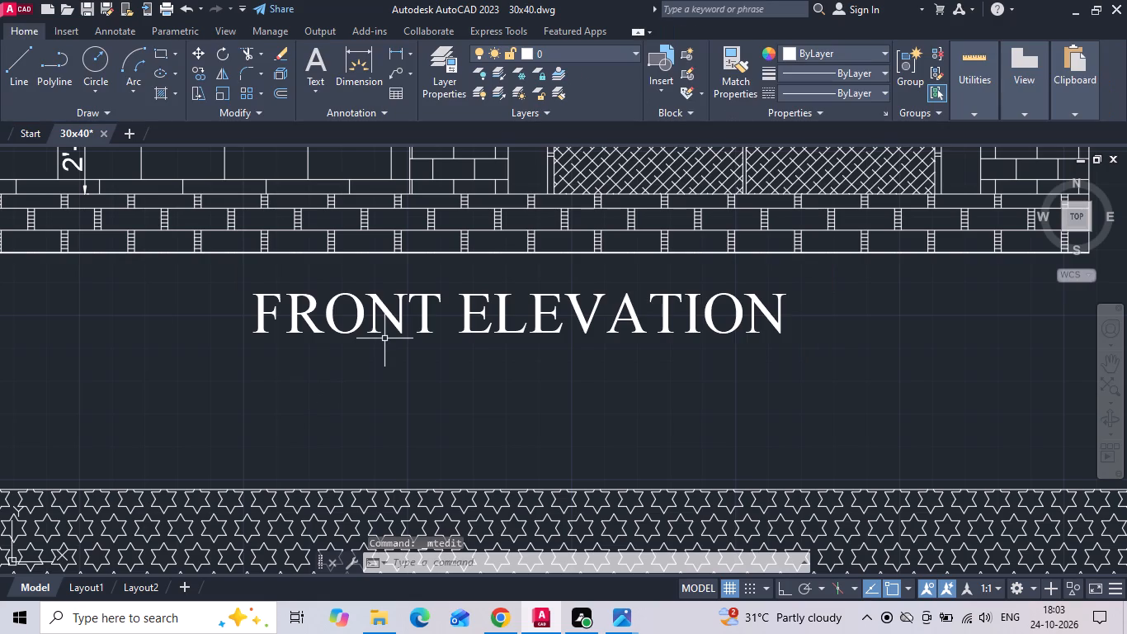
Copy the FRONT ELEVATION title straight down, with Ortho on, to beneath the three-window elevation.
left_click(385, 324)
left_click(360, 287)
right_click(359, 286)
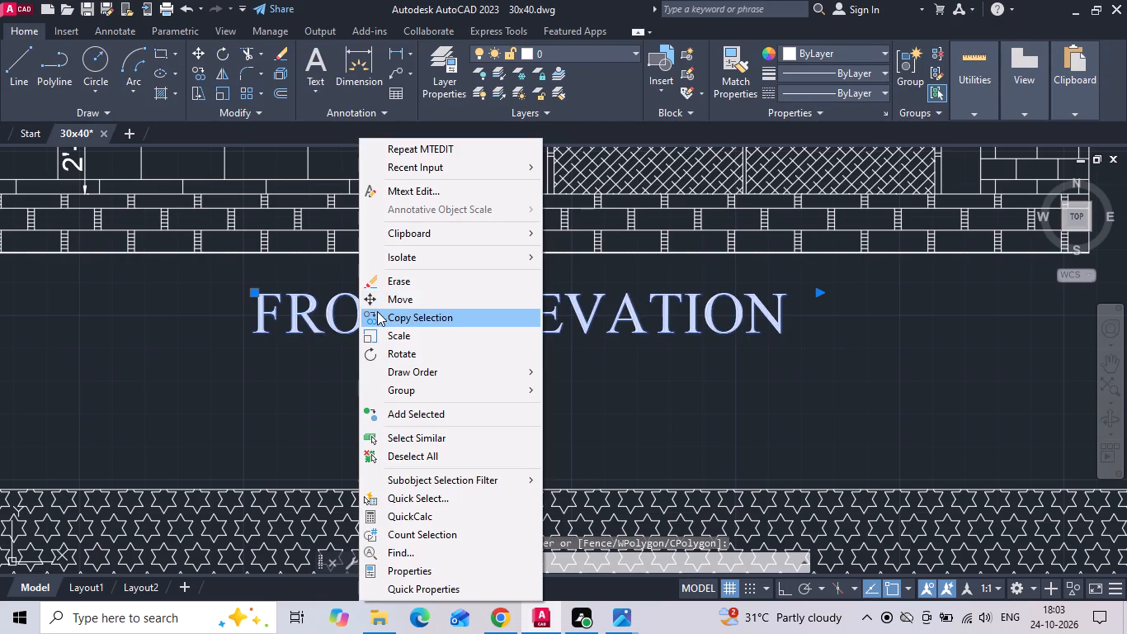
left_click(377, 311)
key("F8")
scroll(455, 289, "down", 3)
left_click_drag(474, 286, 476, 319)
middle_click_drag(477, 364, 489, 302)
scroll(487, 409, "up", 2)
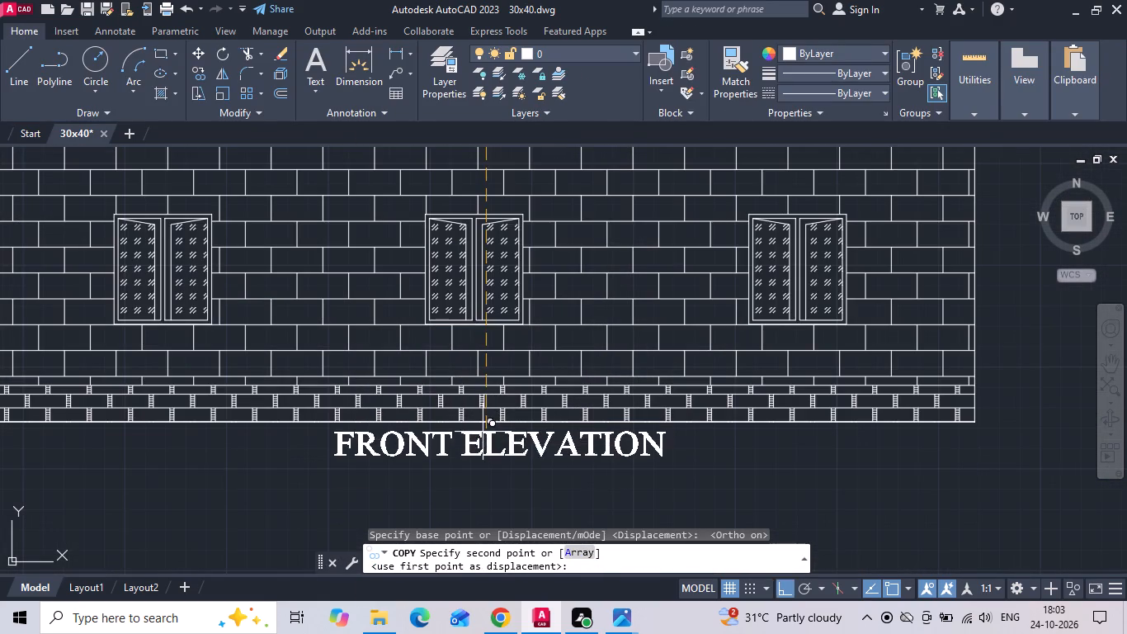
left_click(472, 443)
key("Escape")
Change the copied title under the three-window elevation to SIDE ELEVATION.
double_click(439, 452)
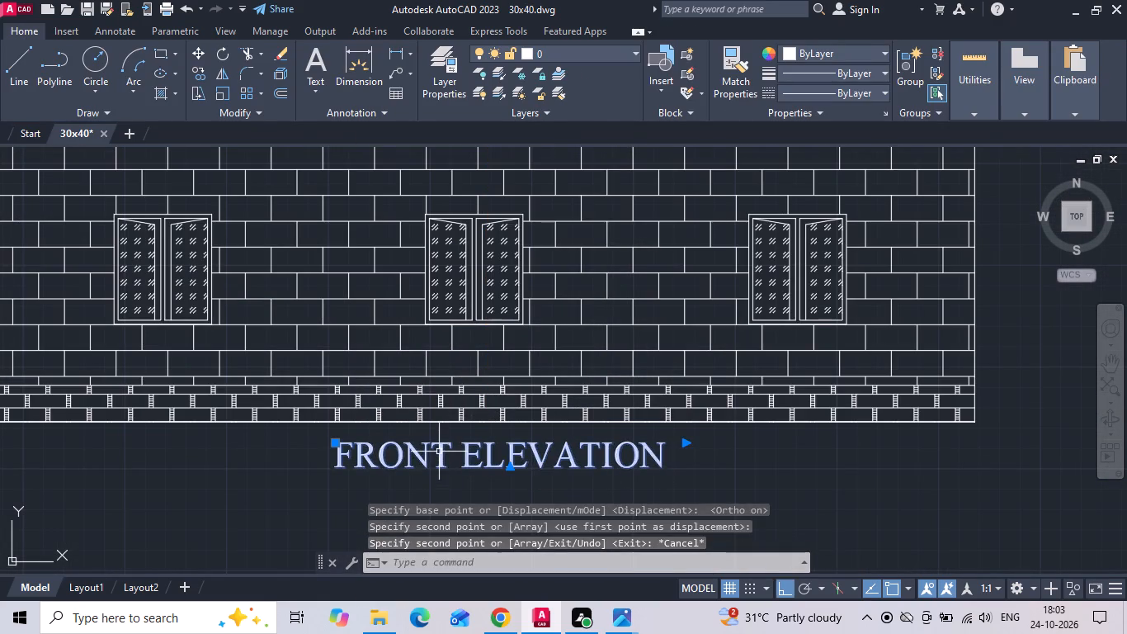
left_click_drag(450, 459, 291, 459)
key("BackSpace")
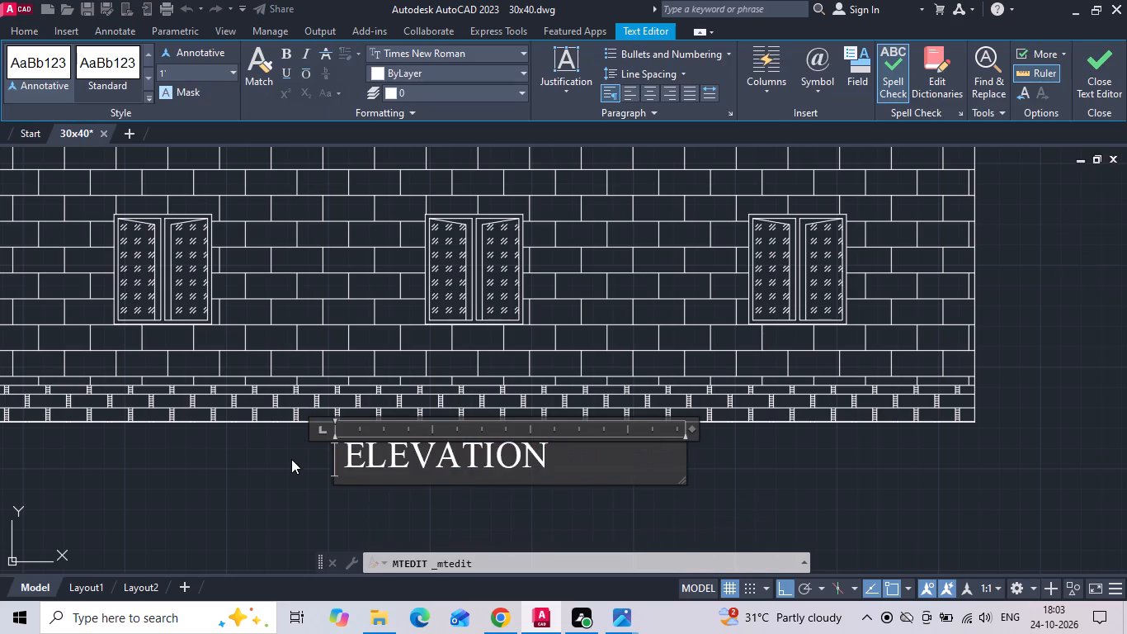
type("SIDE")
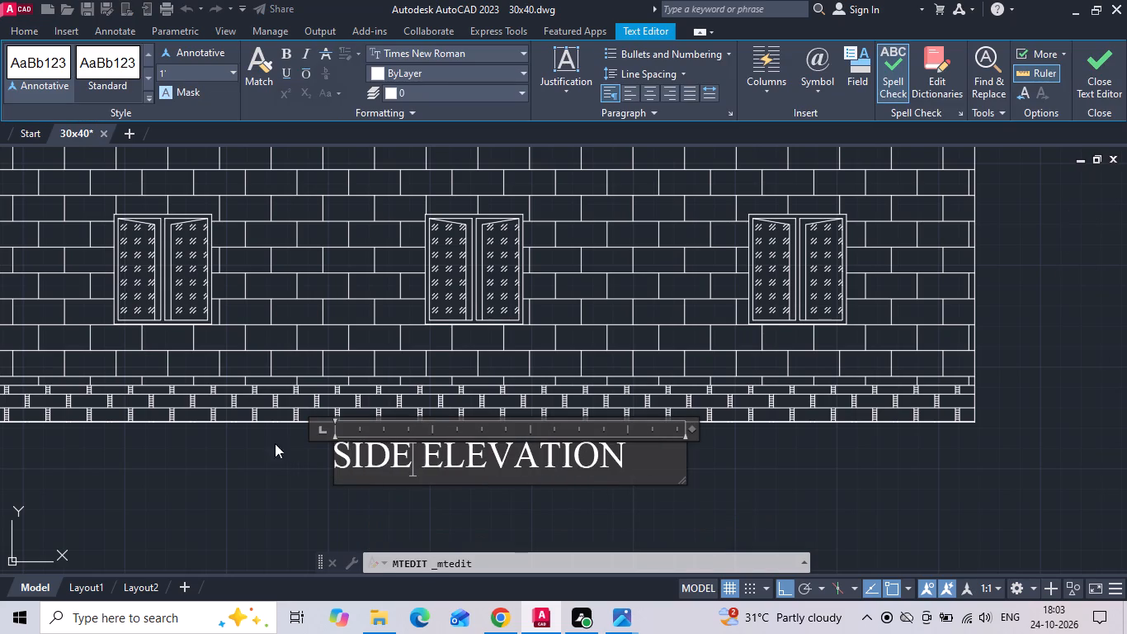
scroll(275, 443, "down", 2)
left_click(682, 360)
Place single-line text A, about 11.7" high with 0 rotation, above the arrow starting the horizontal section line beside the kitchen.
scroll(685, 363, "down", 2)
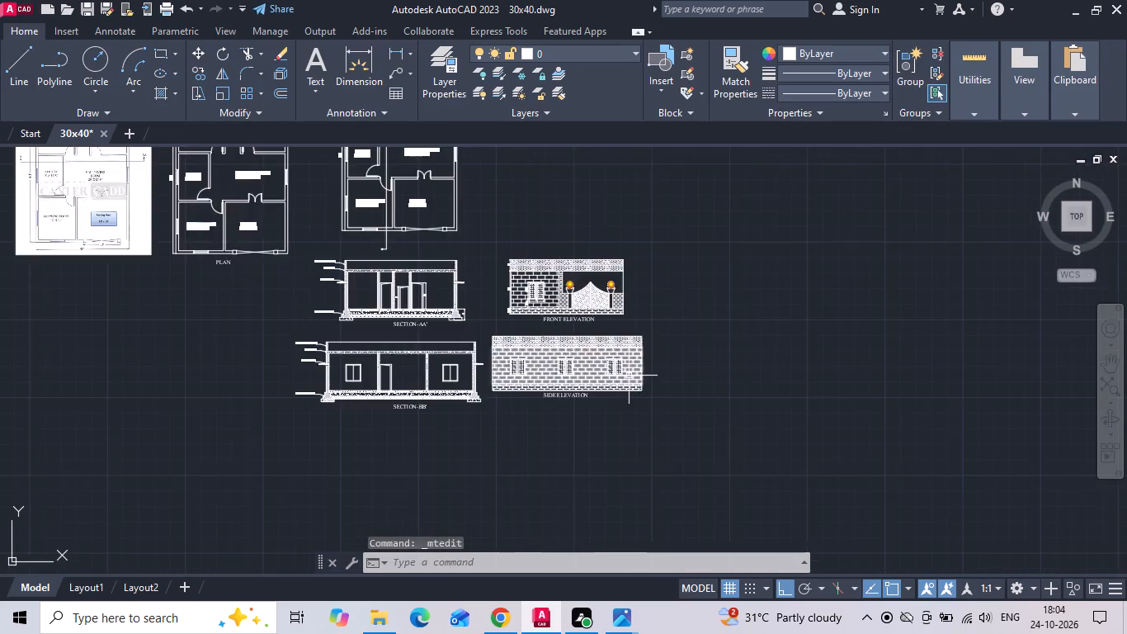
scroll(627, 376, "down", 1)
scroll(435, 210, "up", 2)
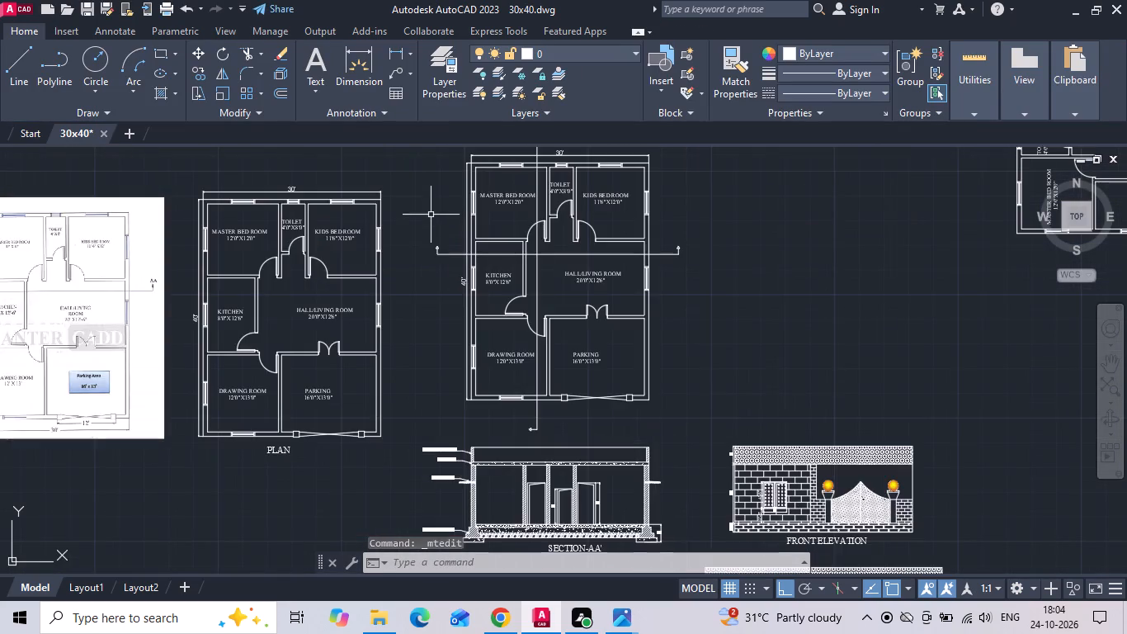
scroll(431, 224, "up", 2)
key("t")
type("EXT")
key("space")
scroll(431, 267, "up", 3)
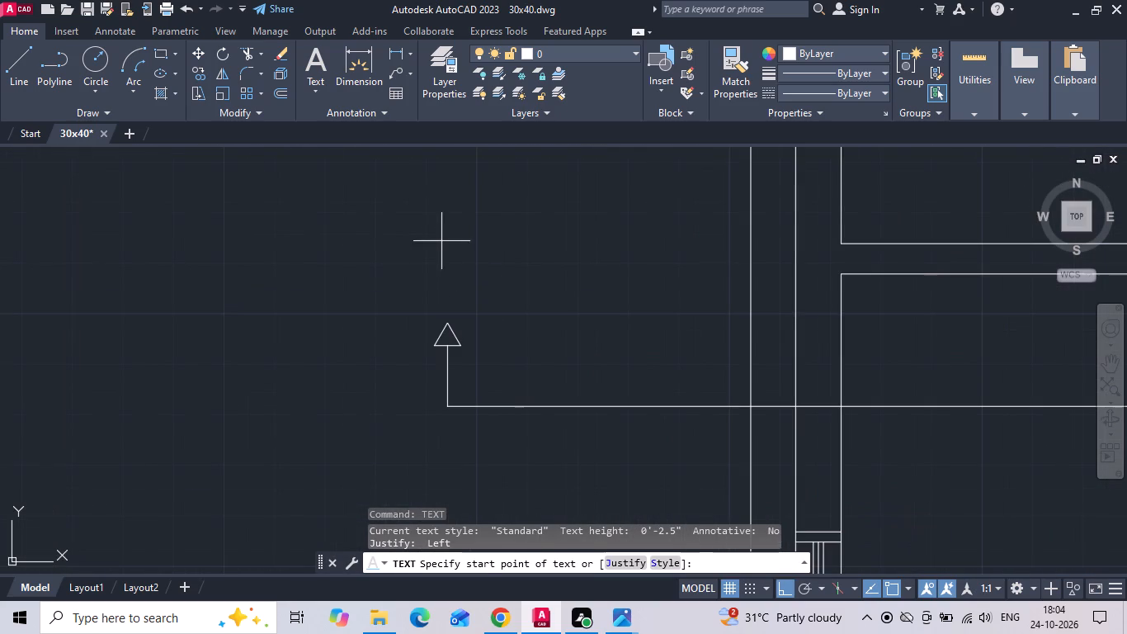
left_click(441, 240)
left_click(439, 300)
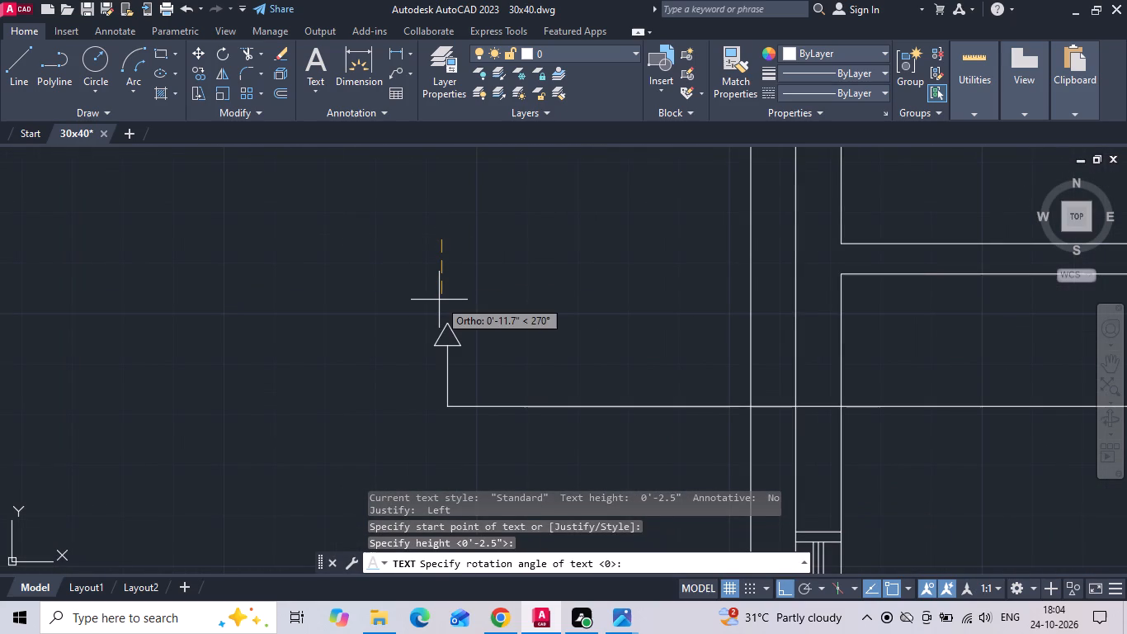
key("0")
key("Return")
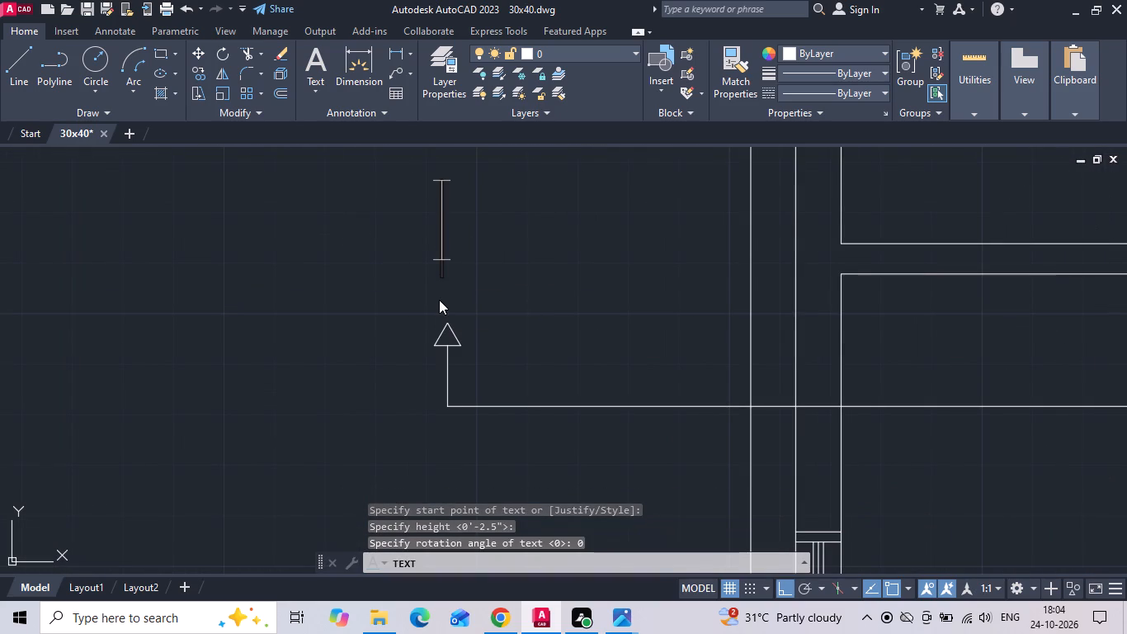
key("a")
left_click(439, 300)
left_click(304, 352)
key("Escape")
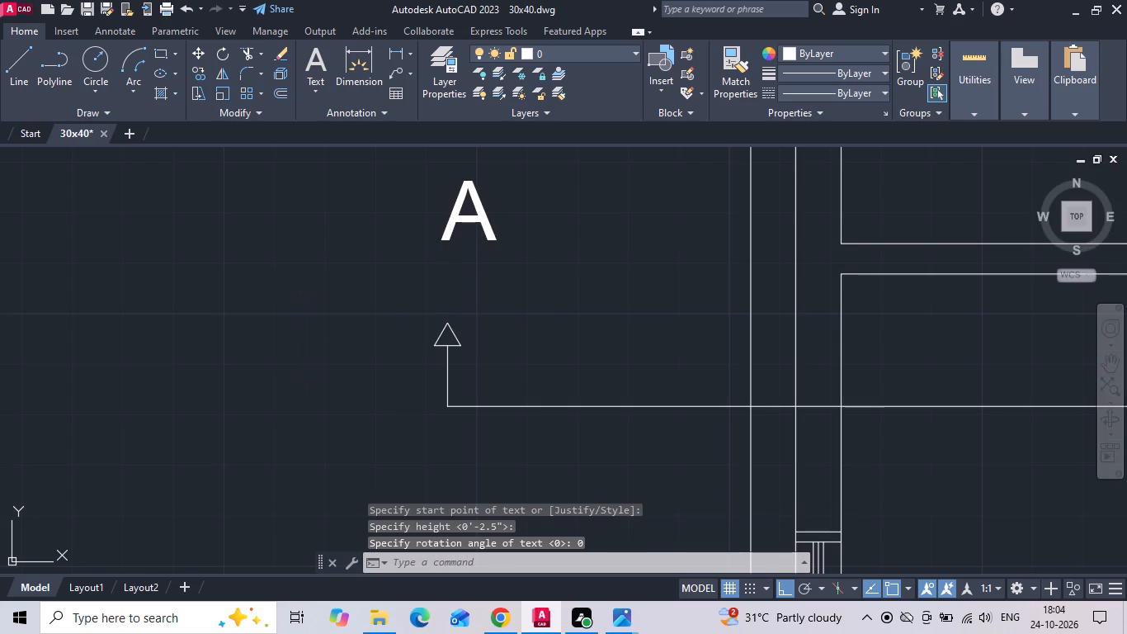
Move the letter A straight down, with Ortho on, until it sits just above the section arrowhead.
scroll(322, 346, "down", 2)
key("Escape")
left_click(399, 284)
left_click(343, 300)
right_click(342, 300)
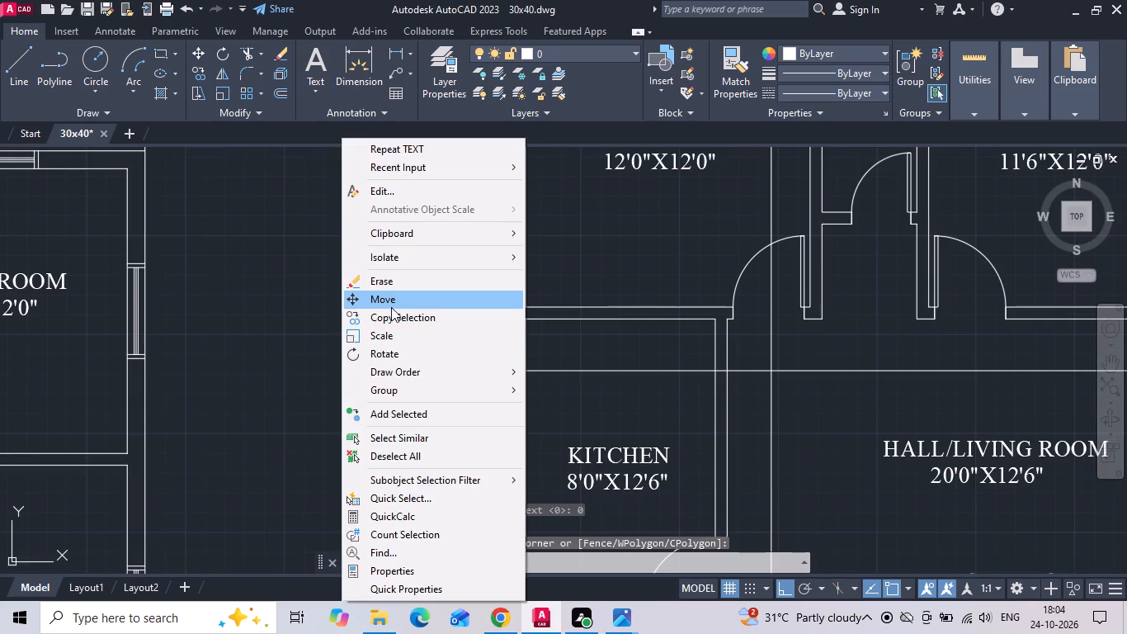
left_click(391, 307)
scroll(389, 291, "up", 1)
left_click_drag(443, 270, 446, 284)
left_click(426, 315)
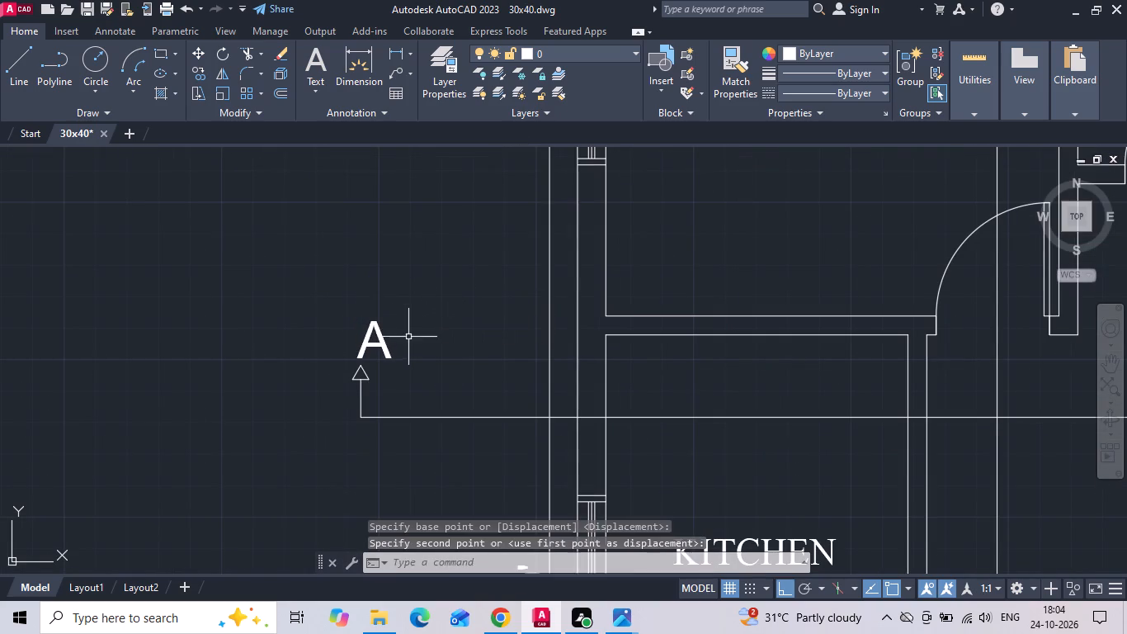
Shift the letter A slightly sideways so it is centred over the section arrowhead.
left_click_drag(407, 338, 365, 337)
left_click(290, 336)
right_click(288, 334)
left_click(319, 305)
scroll(415, 301, "up", 1)
left_click(460, 298)
left_click(446, 296)
Copy the letter A horizontally, with Ortho on, to above the arrow at the horizontal section line's opposite end.
left_click_drag(420, 350, 307, 348)
left_click(182, 343)
right_click(182, 343)
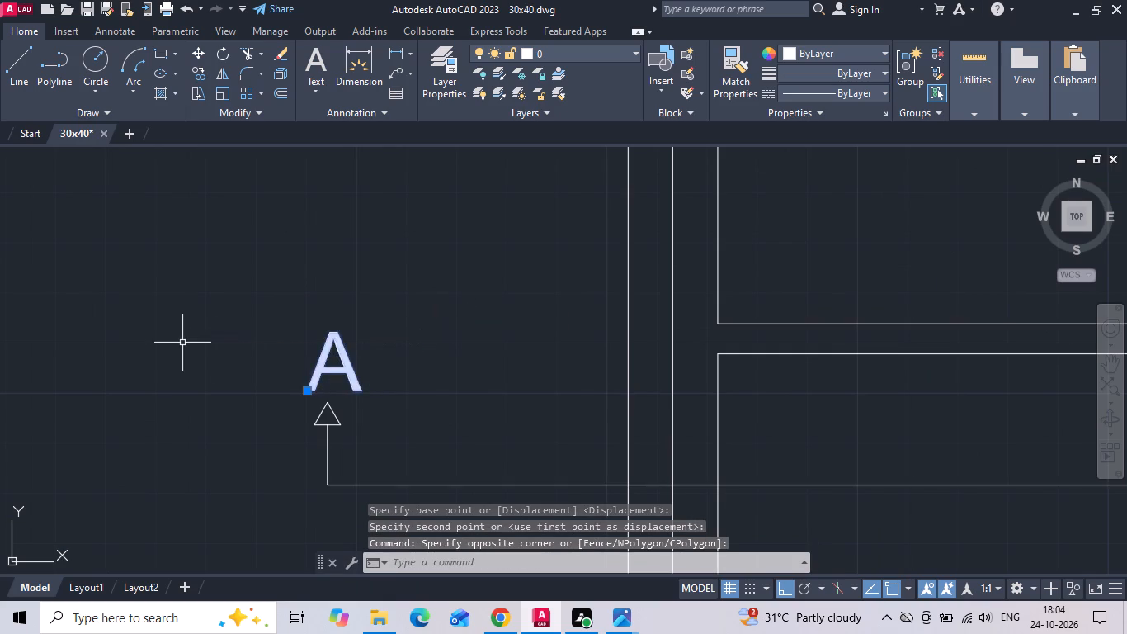
left_click(221, 322)
scroll(222, 320, "down", 1)
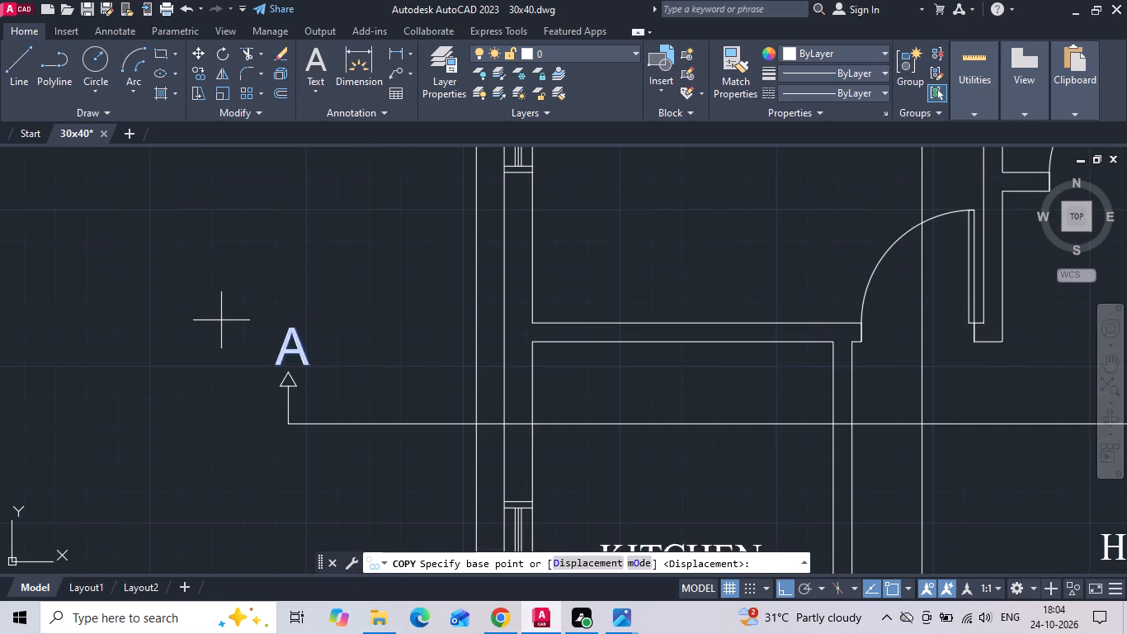
left_click(221, 320)
middle_click_drag(511, 325, 254, 334)
scroll(158, 333, "down", 2)
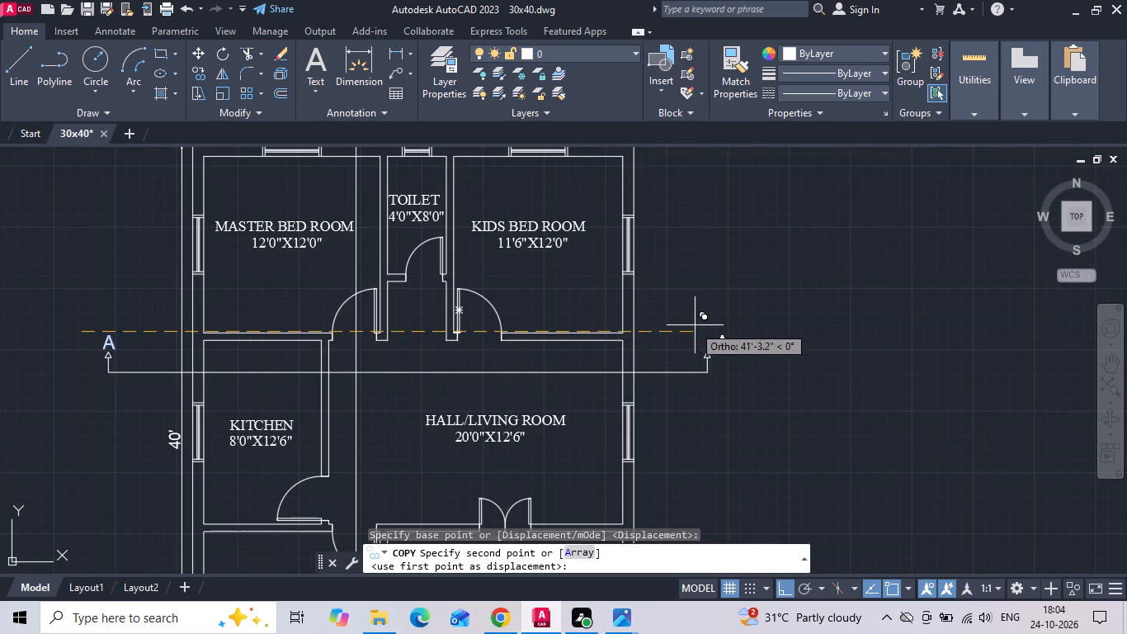
scroll(711, 322, "up", 2)
left_click(629, 330)
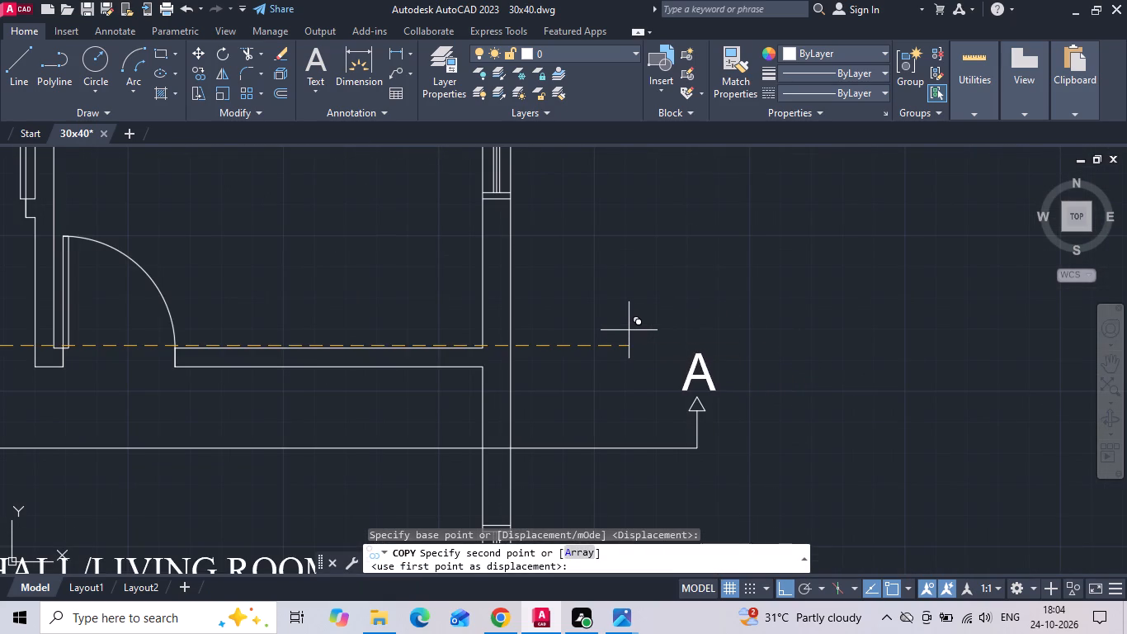
key("Escape")
Change the copied letter at the hall side of the section line to A'.
double_click(711, 382)
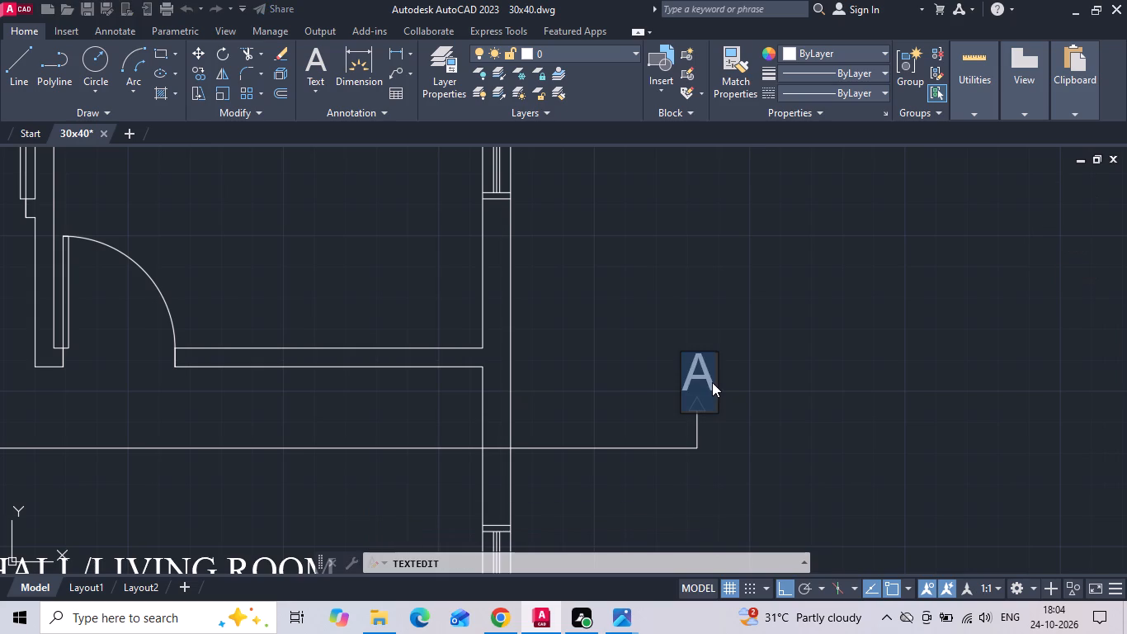
left_click(712, 382)
key("apostrophe")
left_click(726, 285)
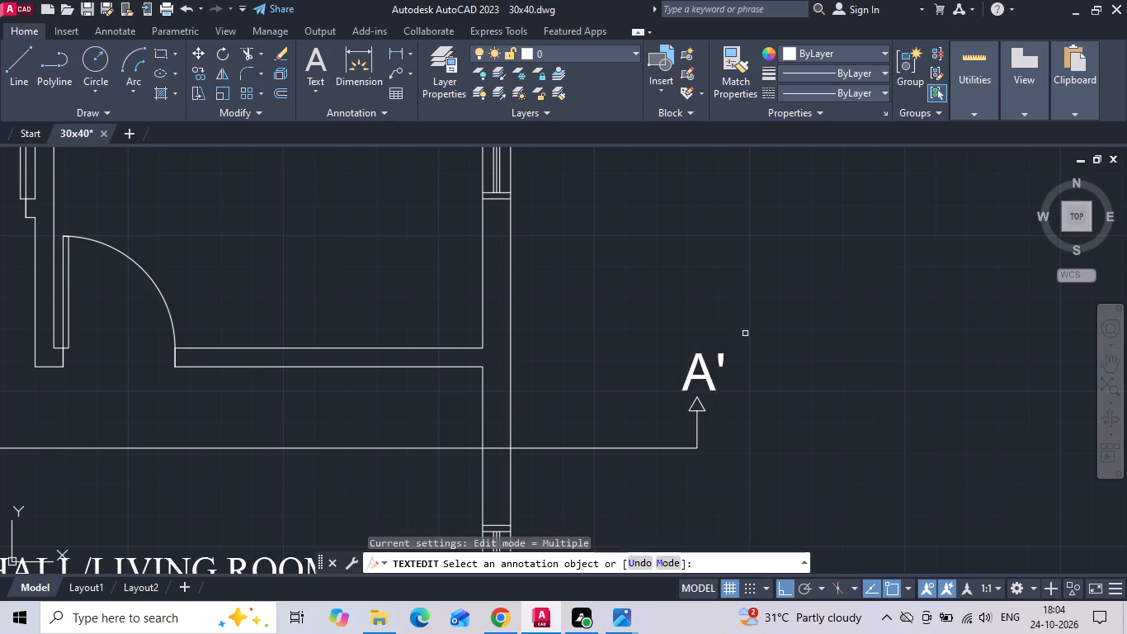
scroll(747, 344, "down", 1)
key("Escape")
Copy the A' label, with Ortho off, to beside the upper arrow of the vertical section line above the plan.
left_click(747, 346)
left_click(703, 357)
right_click(698, 356)
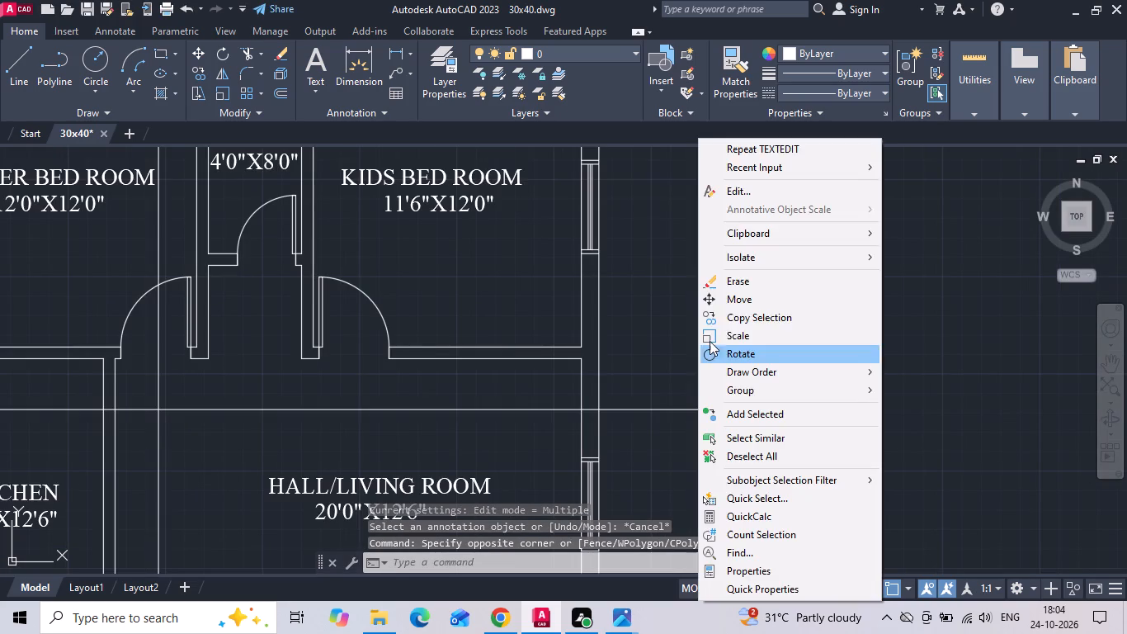
left_click(735, 315)
scroll(722, 362, "down", 2)
left_click_drag(723, 348, 710, 273)
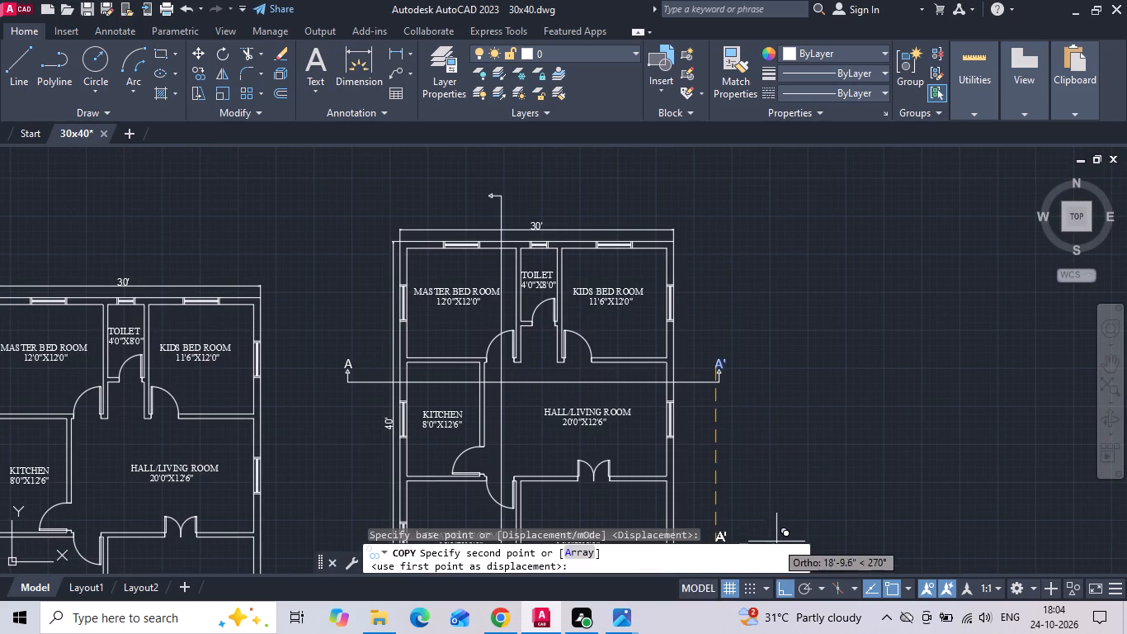
left_click(785, 584)
scroll(476, 182, "up", 5)
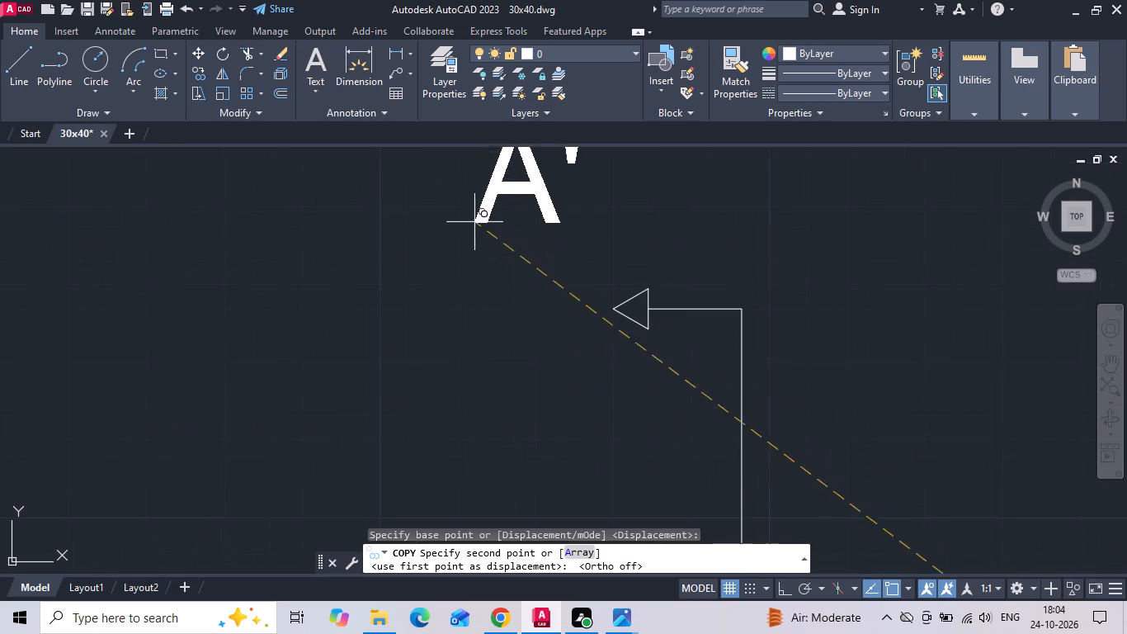
left_click(517, 354)
key("Escape")
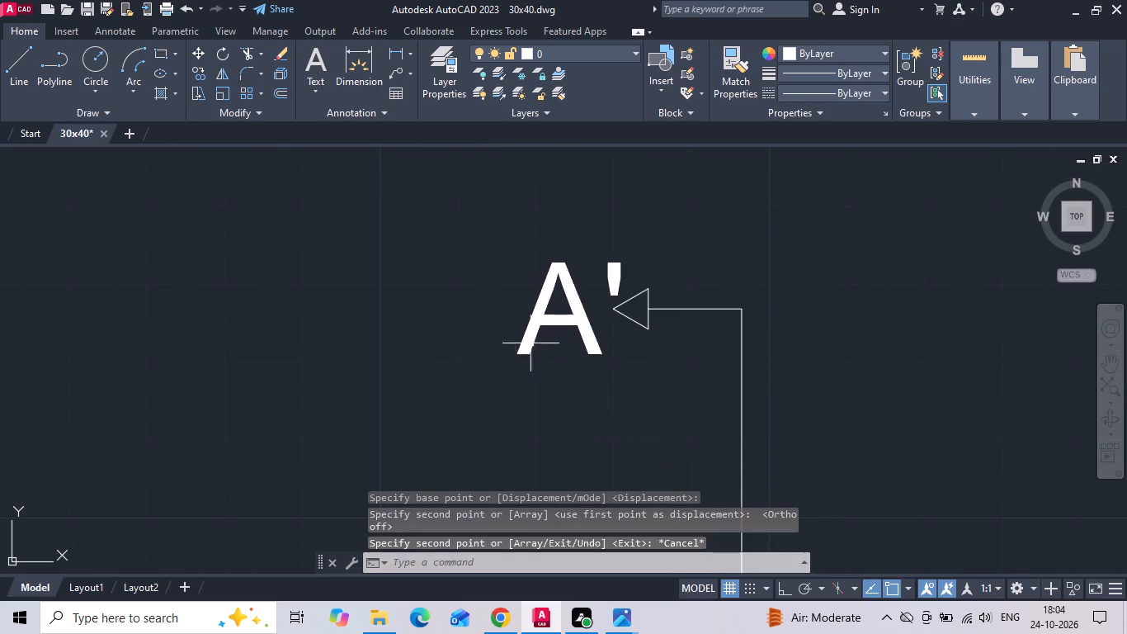
Change the copied label at the upper arrow of the vertical section line to B'.
double_click(590, 334)
left_click(592, 334)
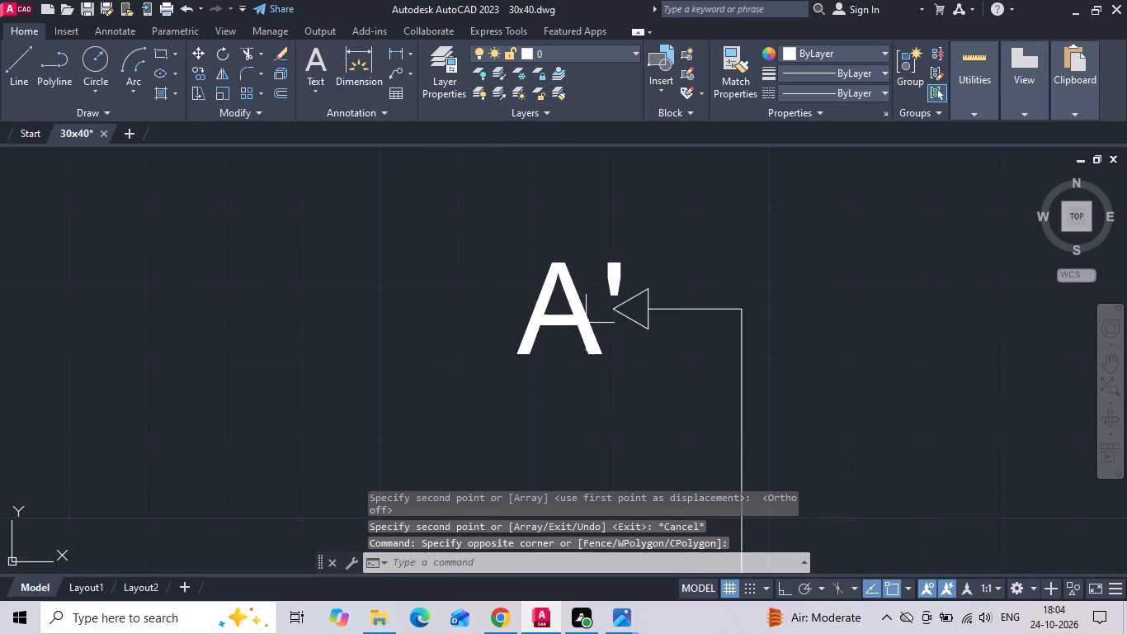
double_click(584, 320)
double_click(582, 309)
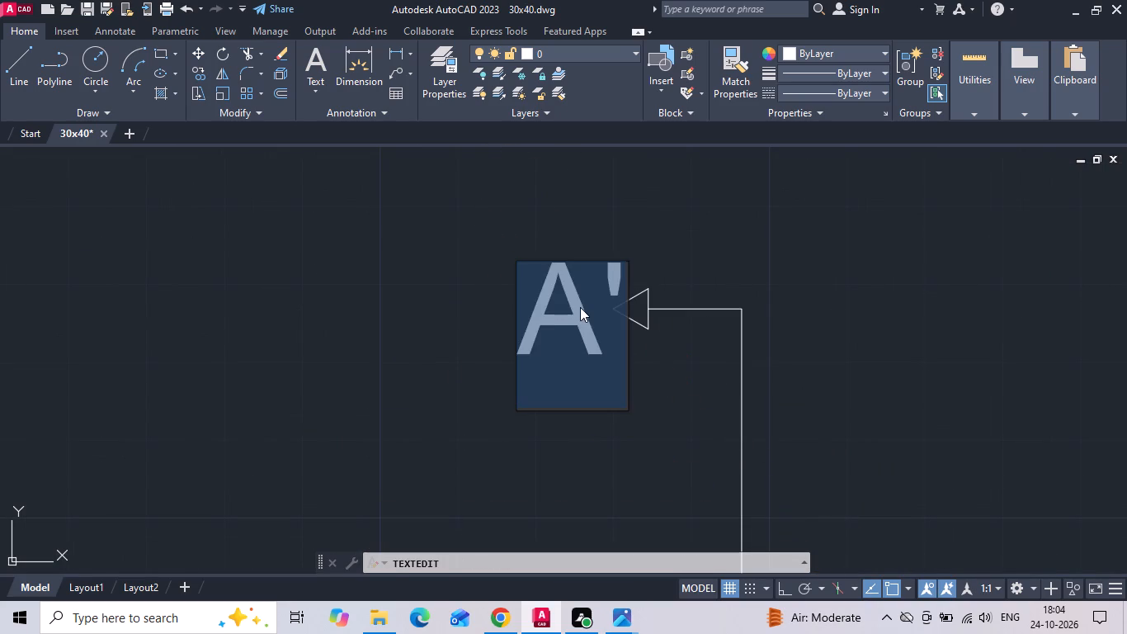
left_click(580, 307)
key("BackSpace")
key("b")
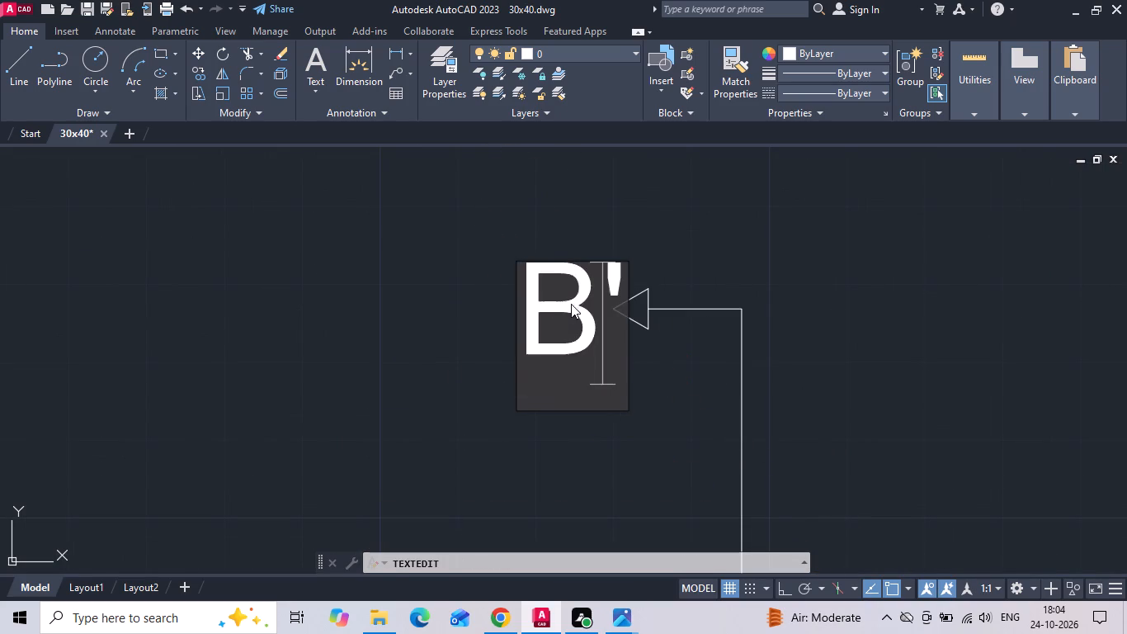
left_click(516, 362)
scroll(542, 268, "down", 1)
left_click_drag(583, 244, 575, 258)
key("Escape")
Copy the B' label straight down, with Ortho on, to beside the lower arrow of the vertical section line.
left_click_drag(570, 248, 549, 282)
left_click(535, 297)
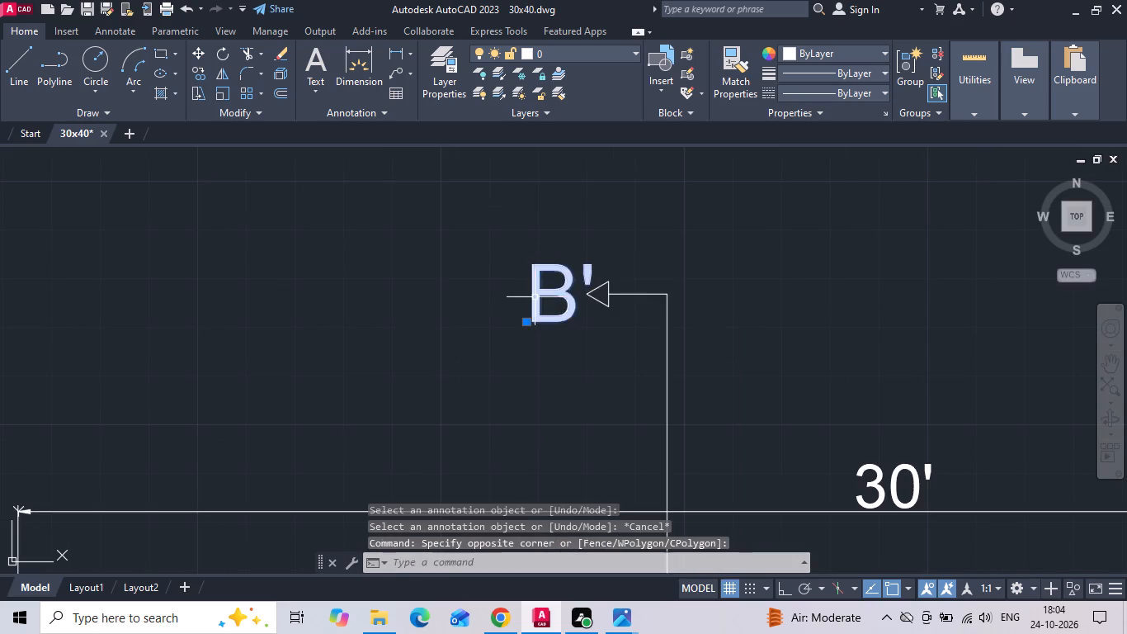
right_click(535, 297)
left_click(559, 323)
key("F8")
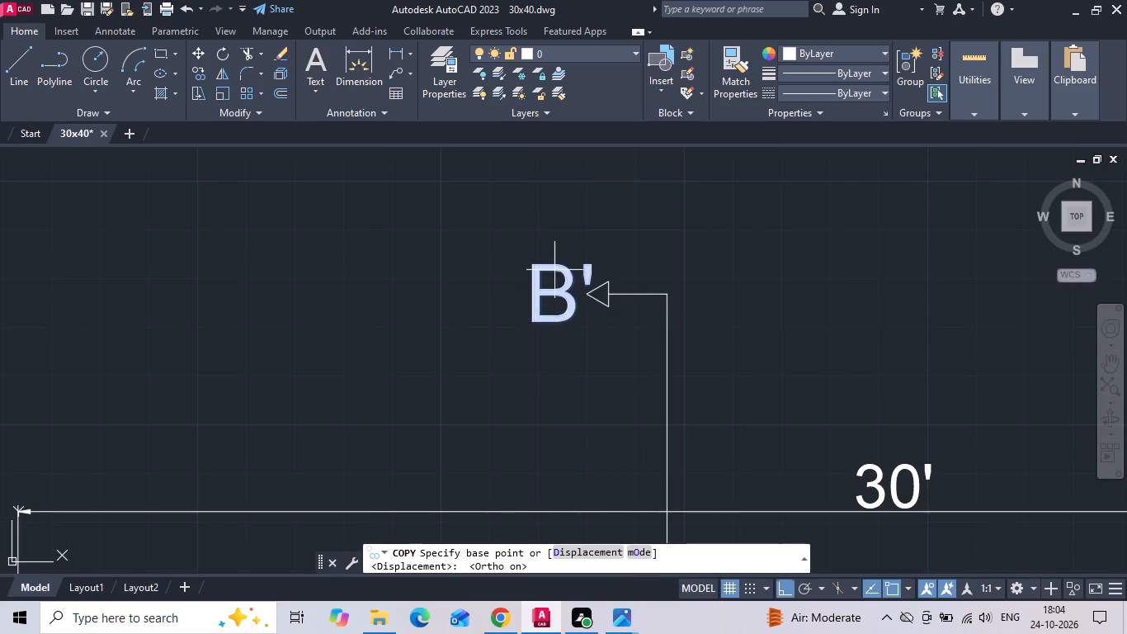
scroll(554, 242, "down", 3)
left_click_drag(553, 263, 553, 281)
scroll(549, 212, "down", 3)
scroll(565, 449, "up", 2)
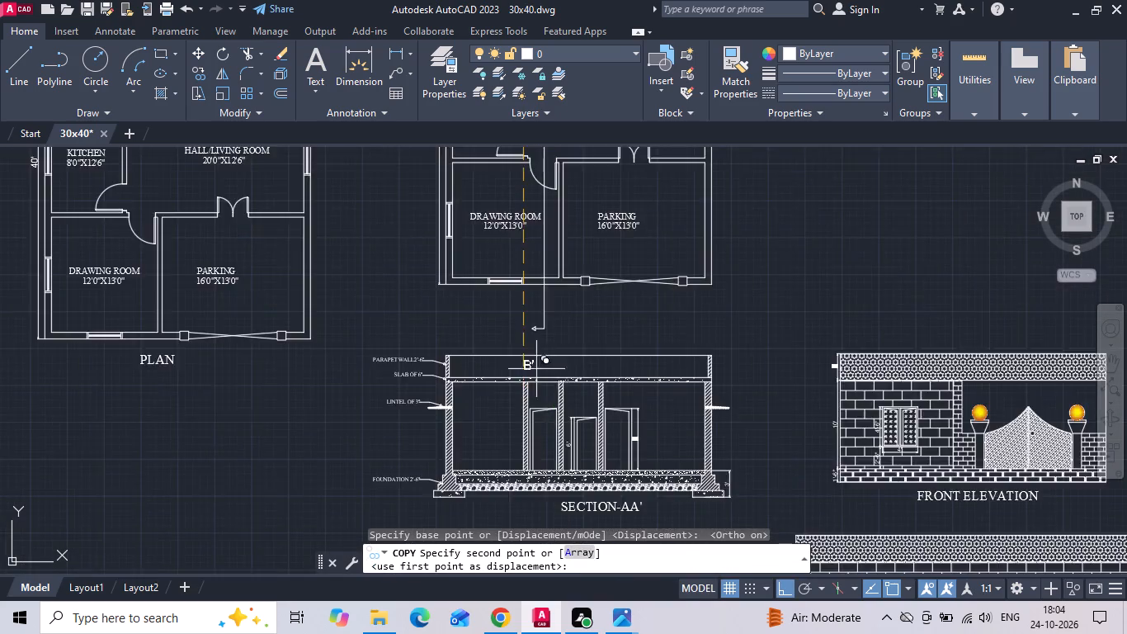
scroll(520, 350, "up", 4)
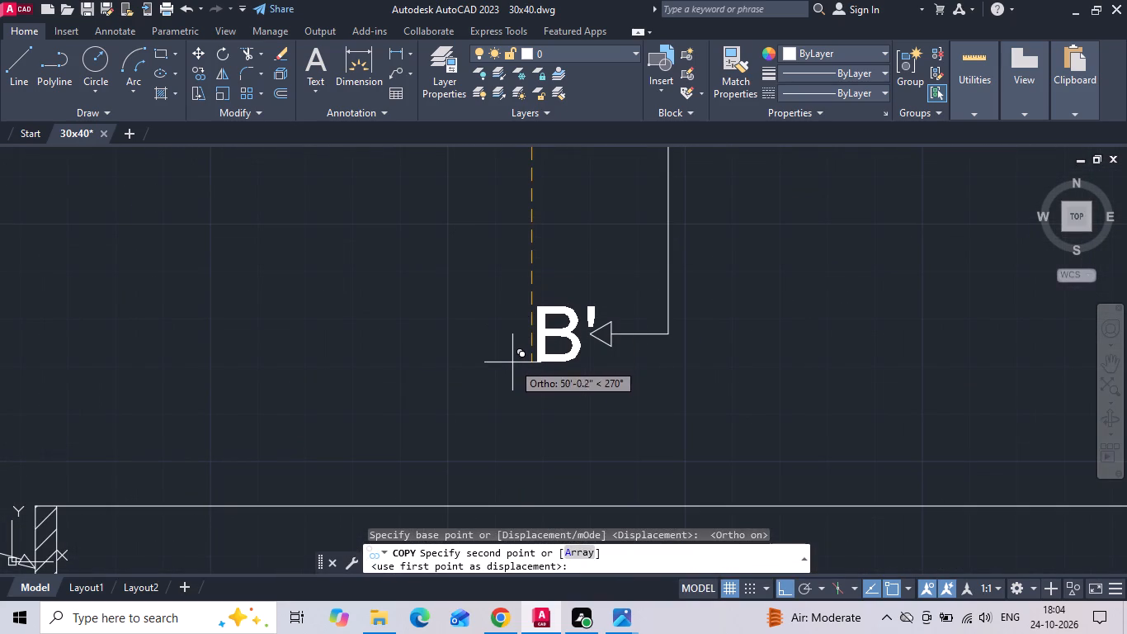
left_click(512, 362)
key("Escape")
Change the copied label at the lower arrow of the vertical section line to B.
left_click(590, 312)
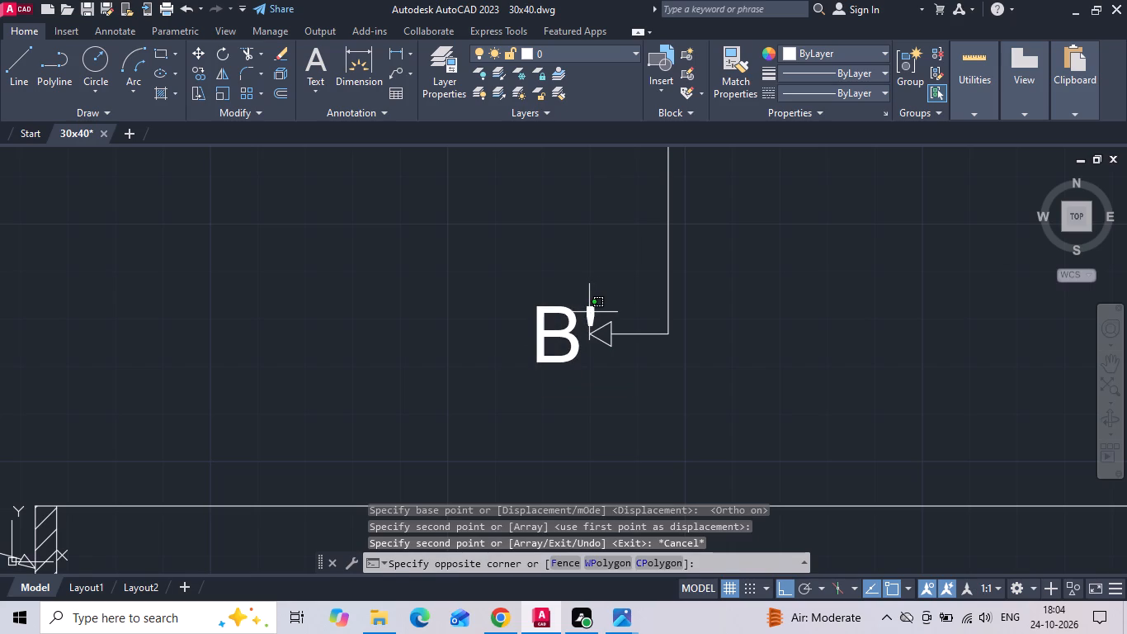
left_click(594, 314)
double_click(592, 310)
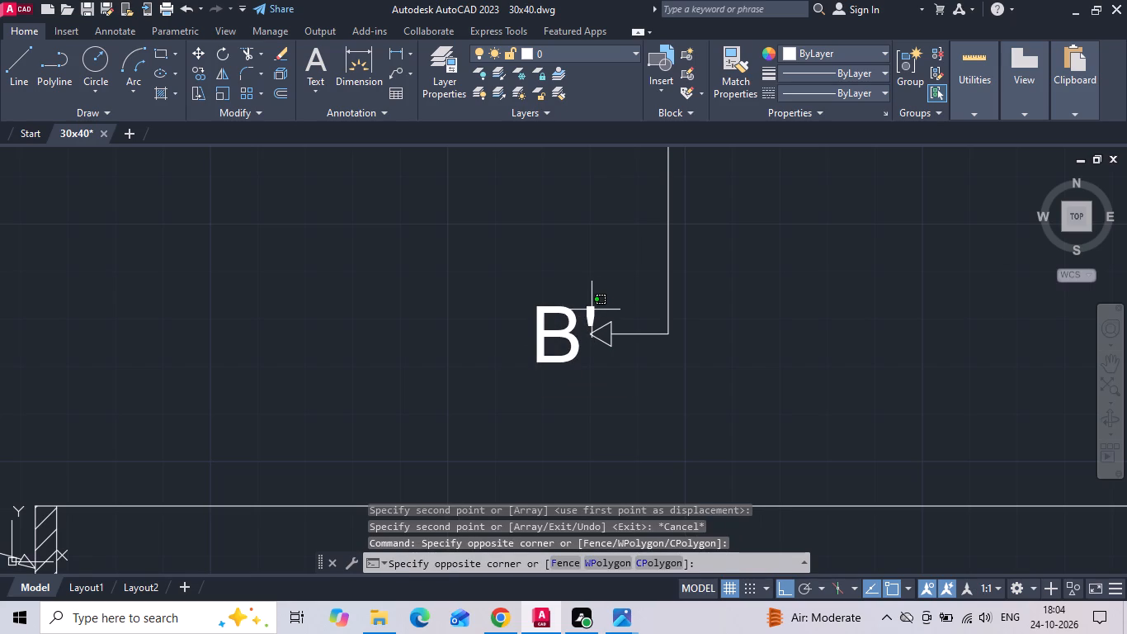
double_click(593, 312)
double_click(594, 311)
left_click(593, 310)
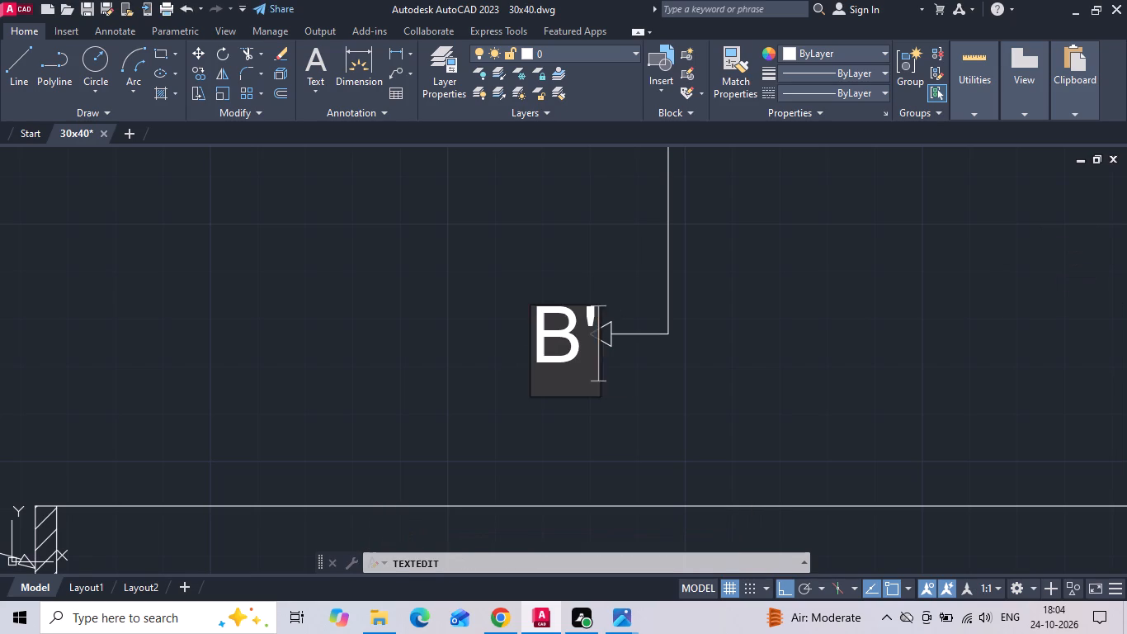
key("BackSpace")
left_click(477, 239)
scroll(631, 338, "down", 2)
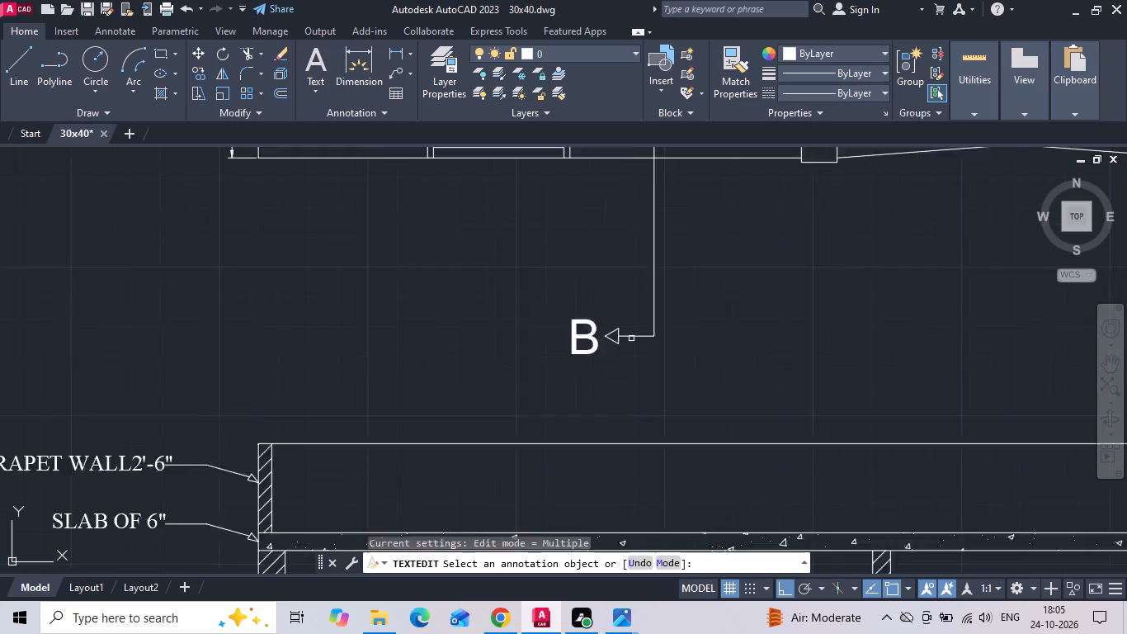
Save the drawing.
key("ctrl+s")
key("ctrl+s")
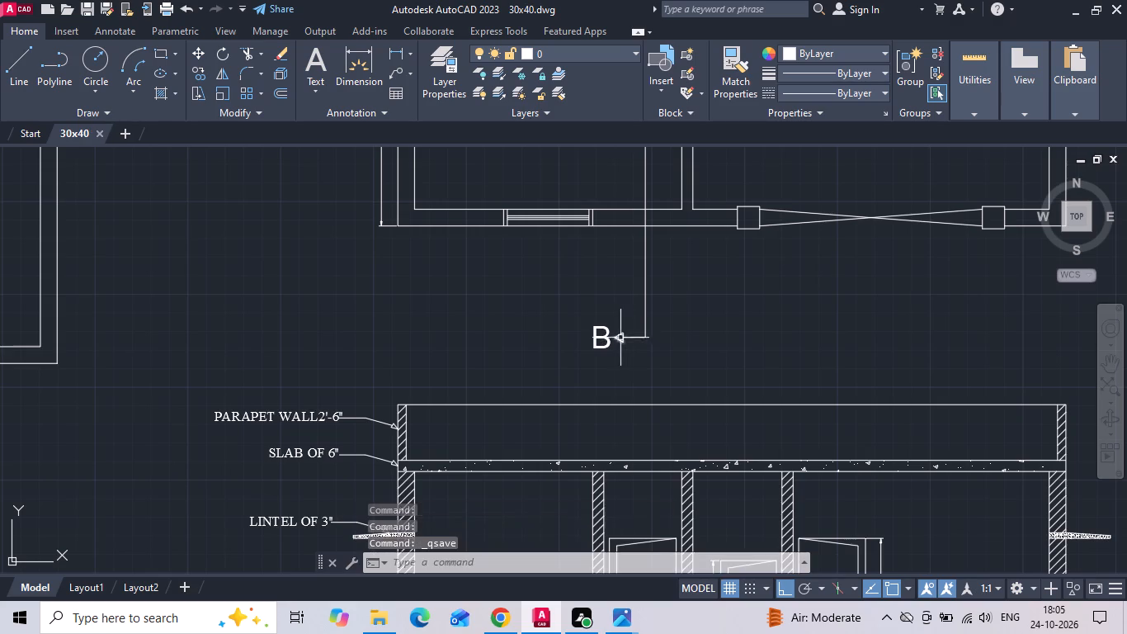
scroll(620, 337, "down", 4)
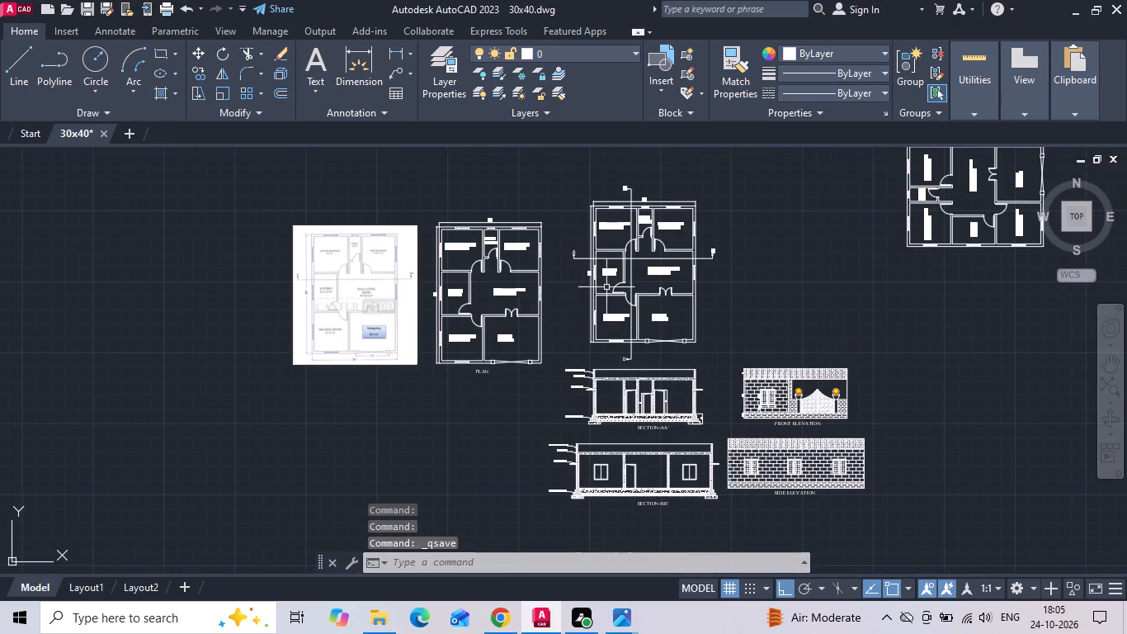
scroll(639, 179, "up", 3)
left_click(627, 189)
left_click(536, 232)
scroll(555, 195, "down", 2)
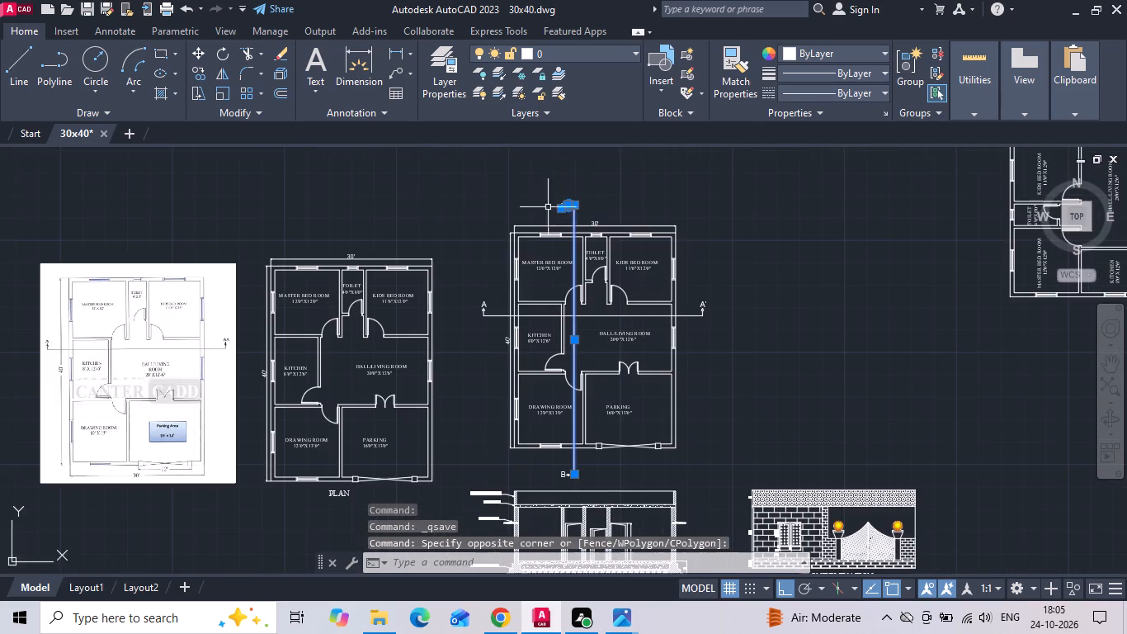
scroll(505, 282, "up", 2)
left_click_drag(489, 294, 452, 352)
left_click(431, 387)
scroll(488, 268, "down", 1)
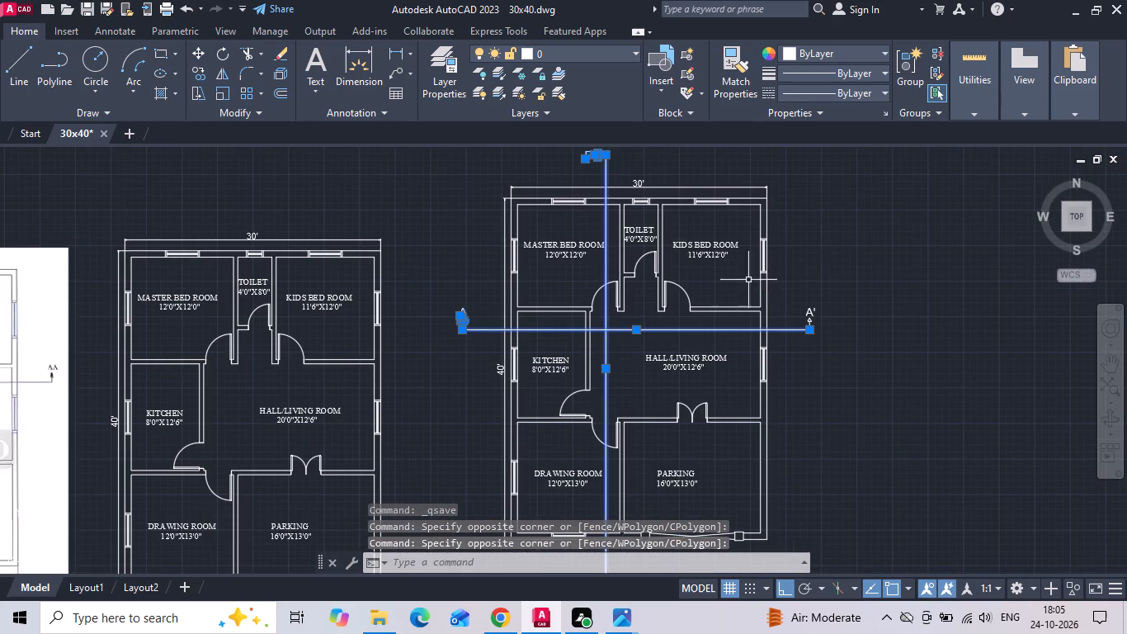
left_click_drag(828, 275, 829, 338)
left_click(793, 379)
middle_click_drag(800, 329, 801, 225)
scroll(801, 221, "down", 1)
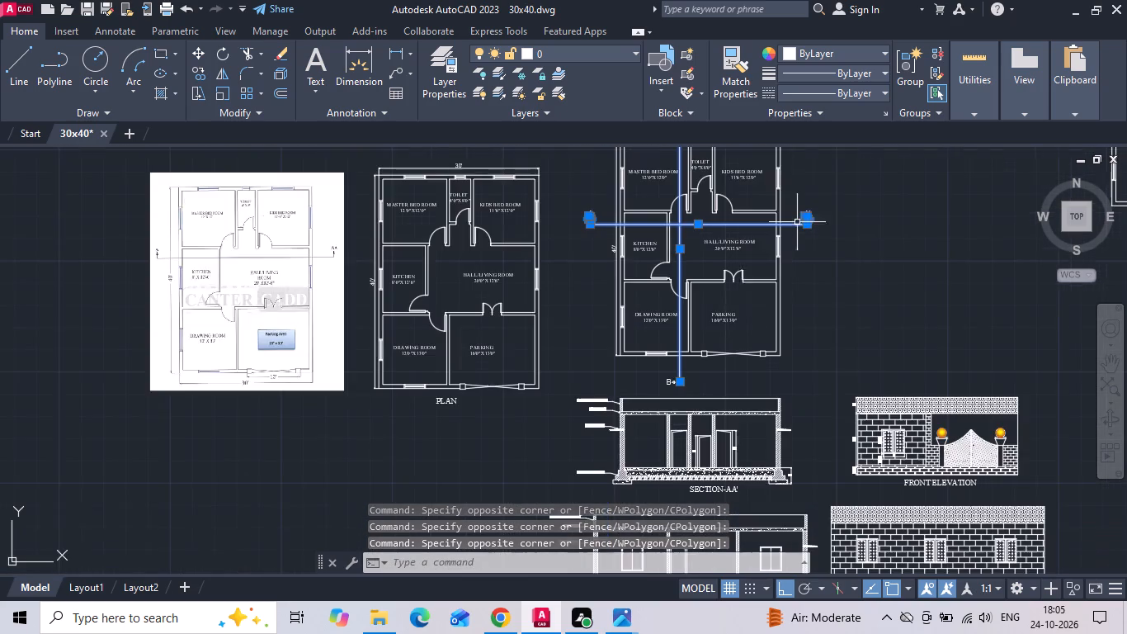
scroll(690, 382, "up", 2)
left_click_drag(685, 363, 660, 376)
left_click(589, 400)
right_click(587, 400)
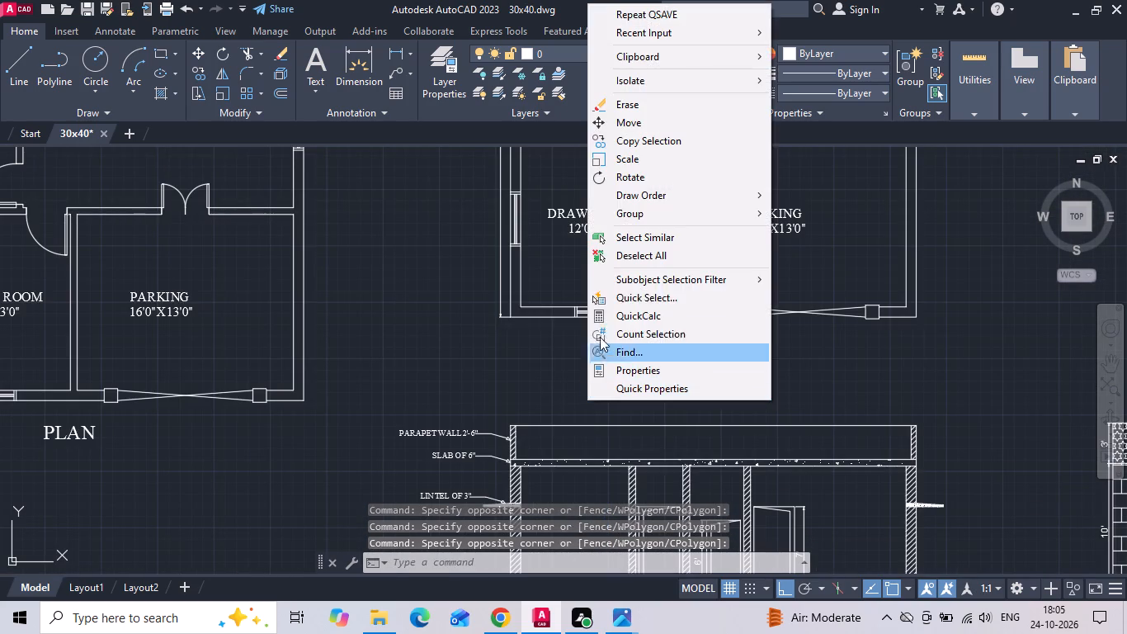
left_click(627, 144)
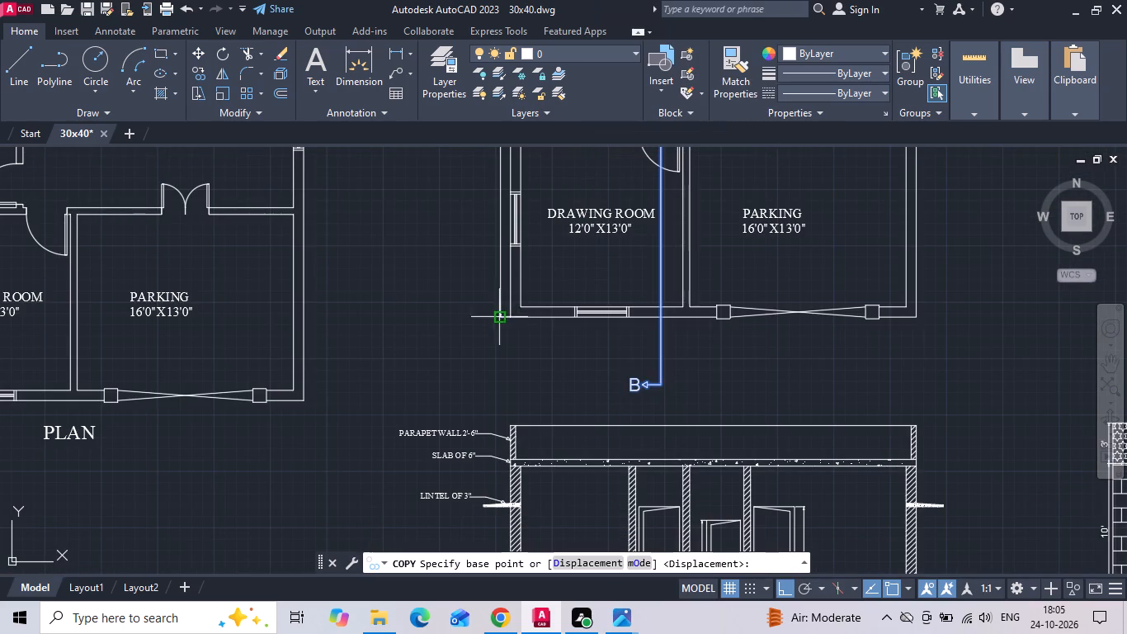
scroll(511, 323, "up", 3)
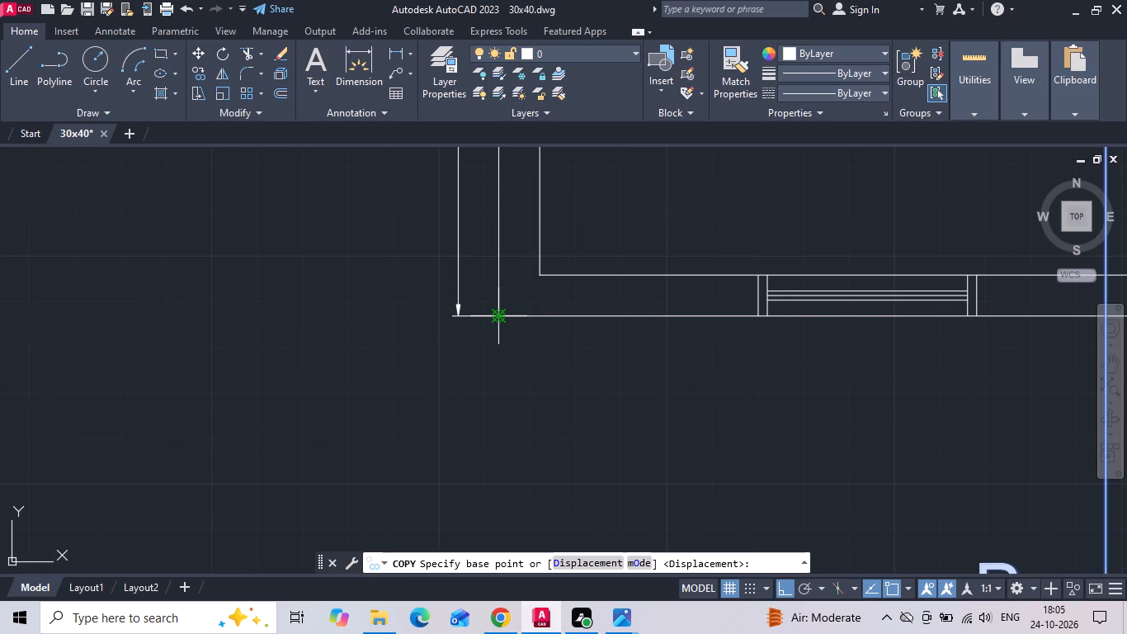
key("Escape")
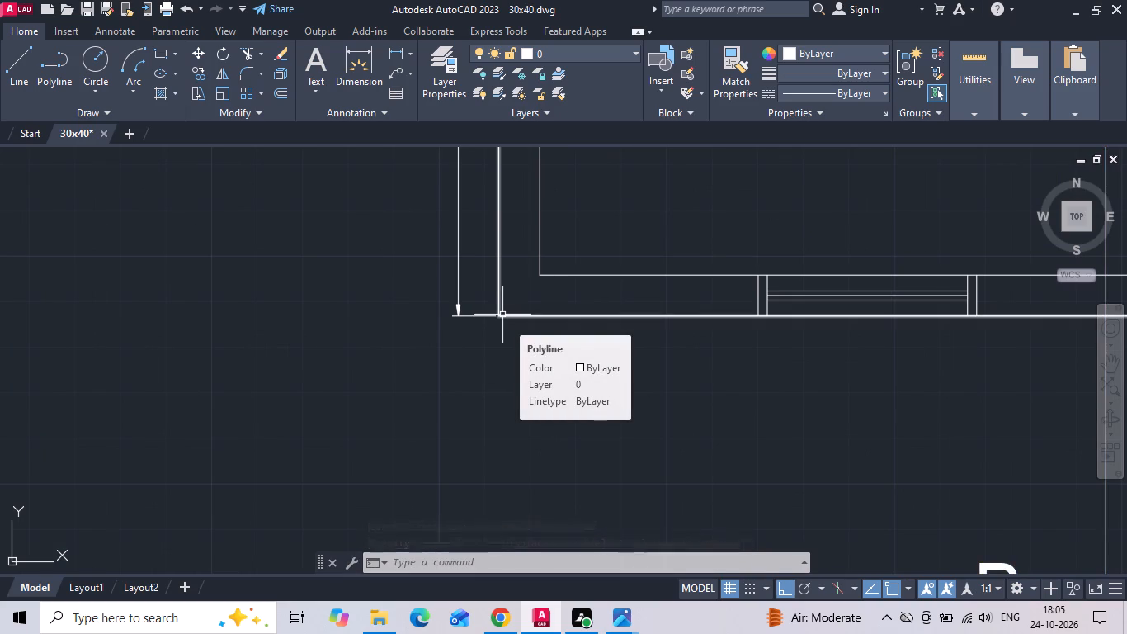
Move the front and side elevations with their titles straight left, with Ortho on, to below the reference plan image.
scroll(502, 314, "down", 4)
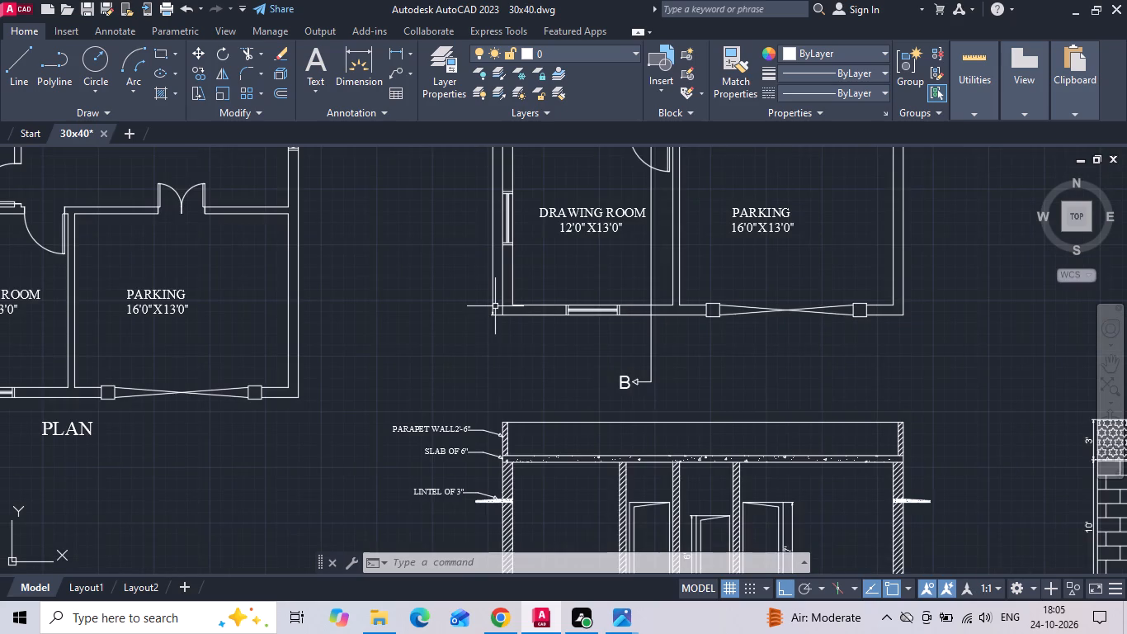
scroll(495, 306, "down", 3)
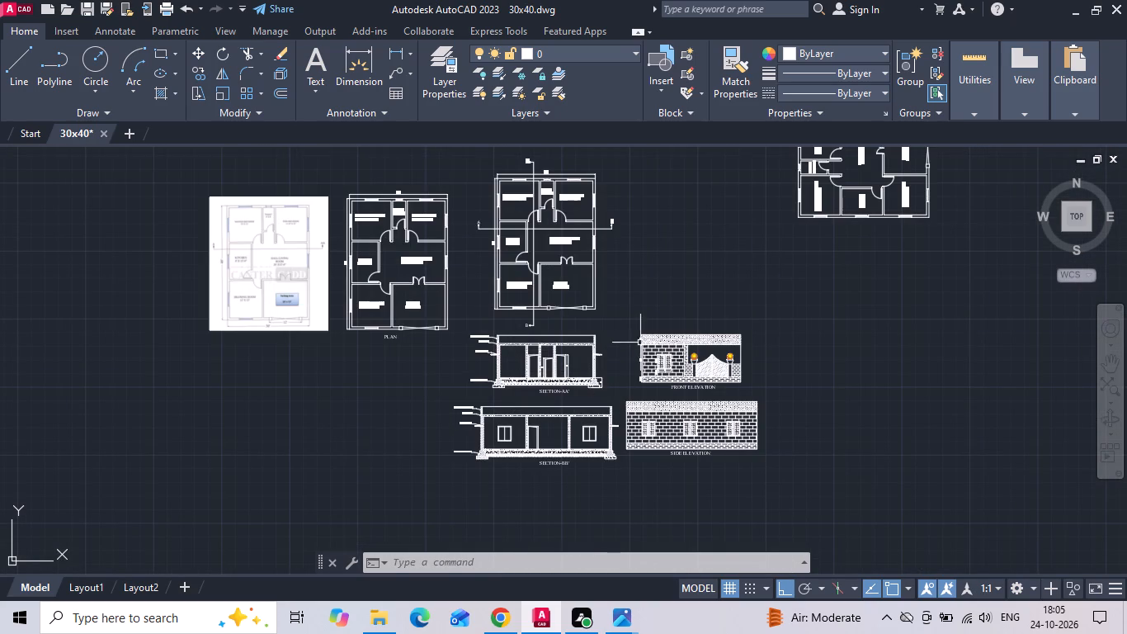
left_click_drag(626, 325, 662, 364)
left_click(836, 402)
scroll(790, 405, "up", 1)
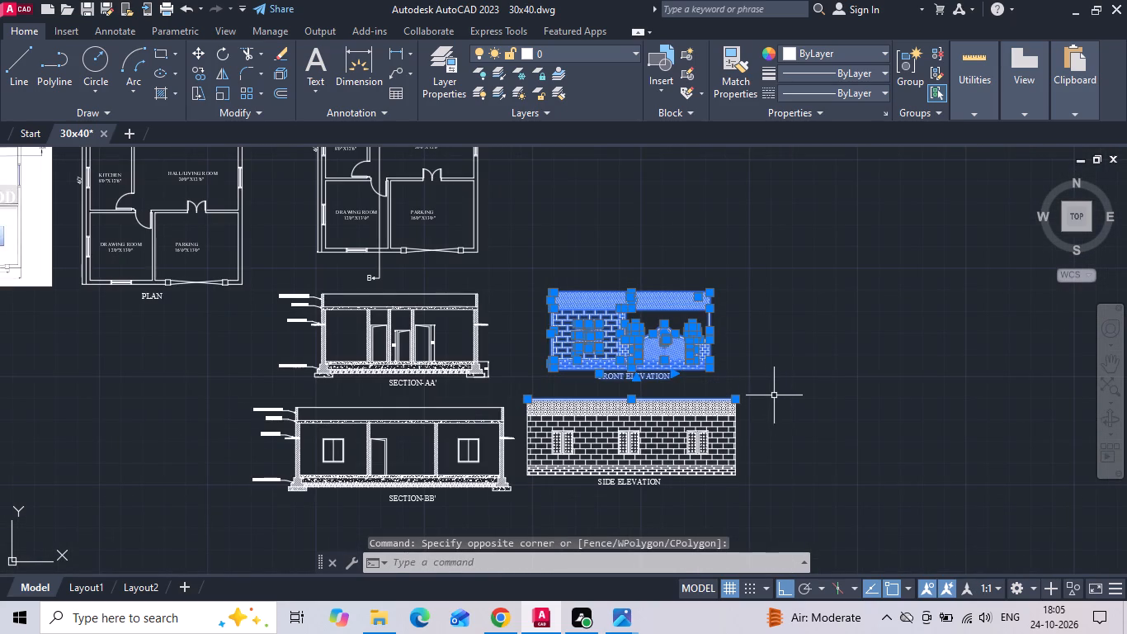
left_click_drag(770, 390, 744, 414)
left_click(522, 513)
right_click(520, 294)
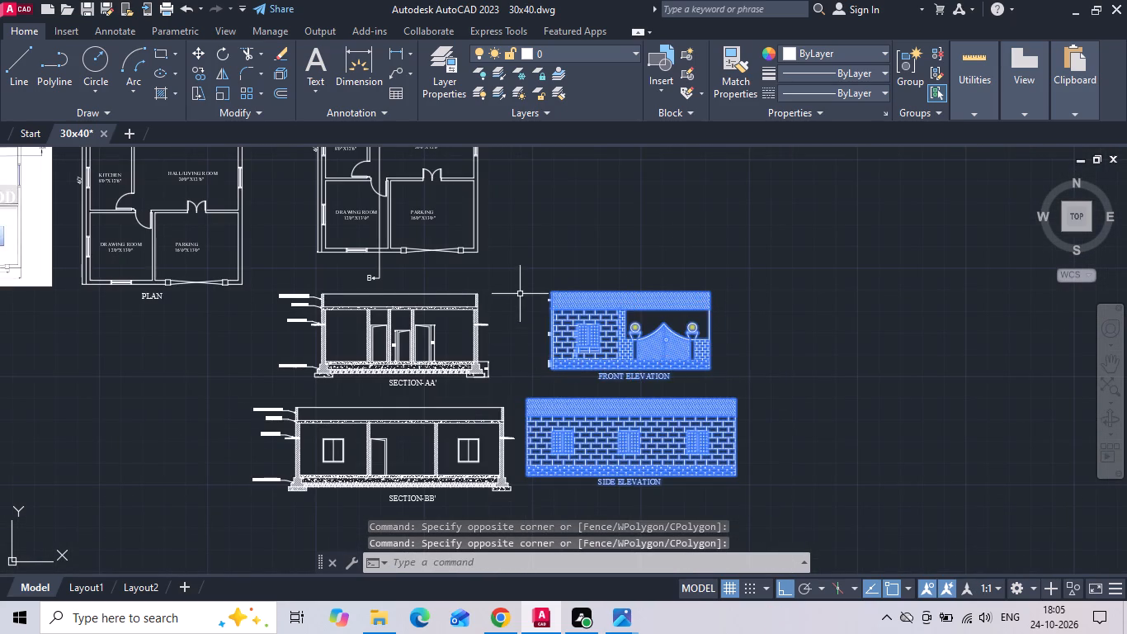
left_click(580, 331)
scroll(734, 391, "down", 2)
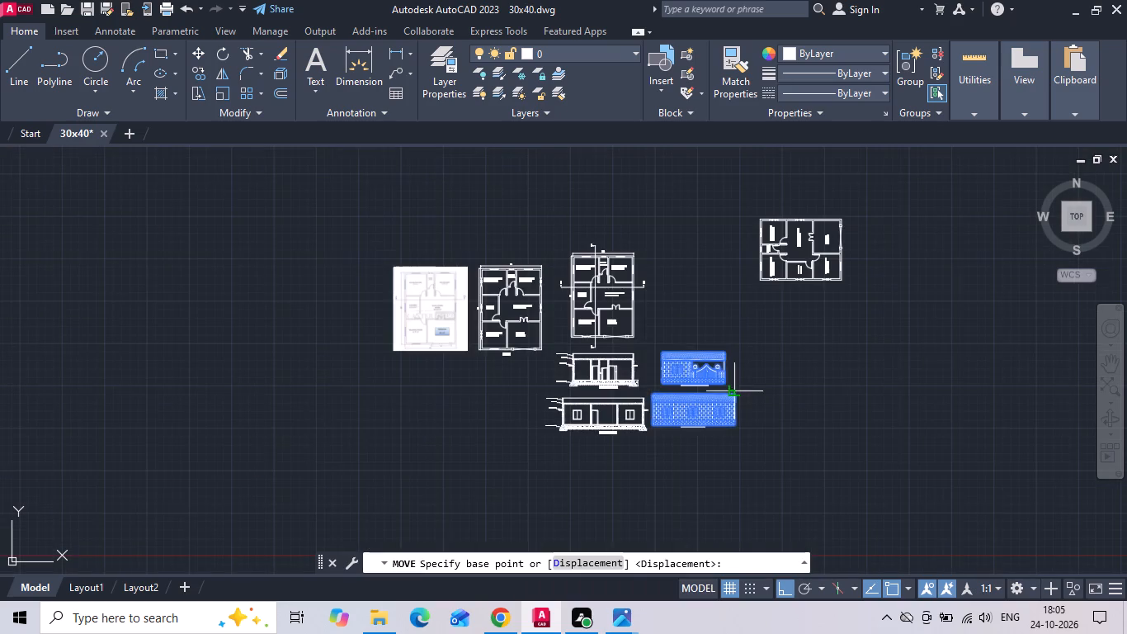
left_click_drag(725, 391, 714, 391)
scroll(486, 404, "up", 2)
scroll(461, 430, "down", 1)
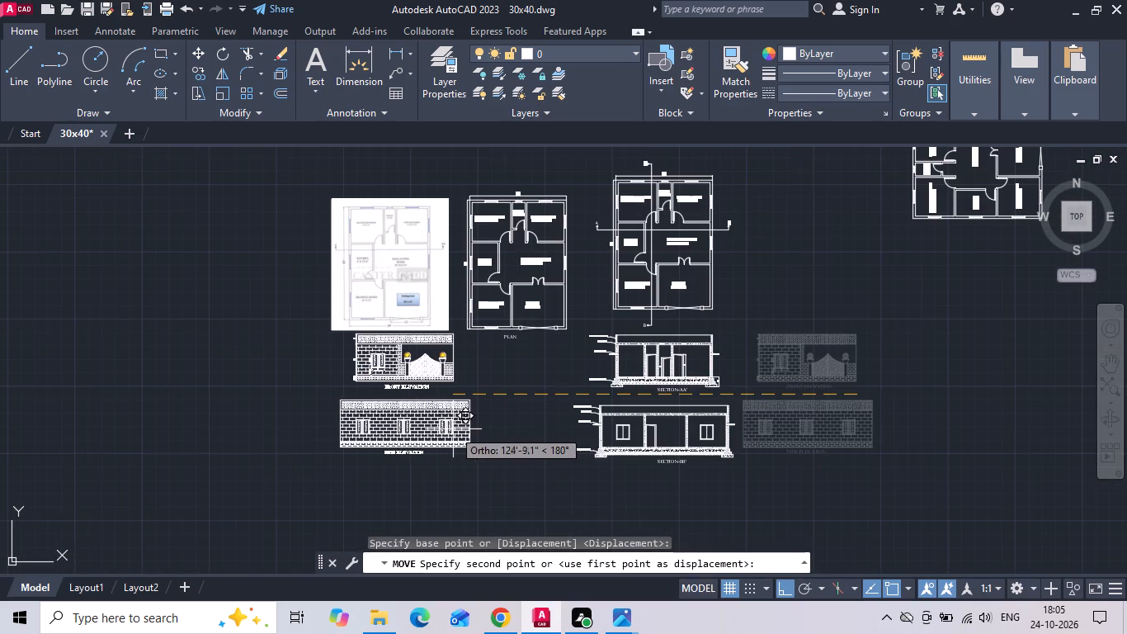
left_click(436, 427)
key("Escape")
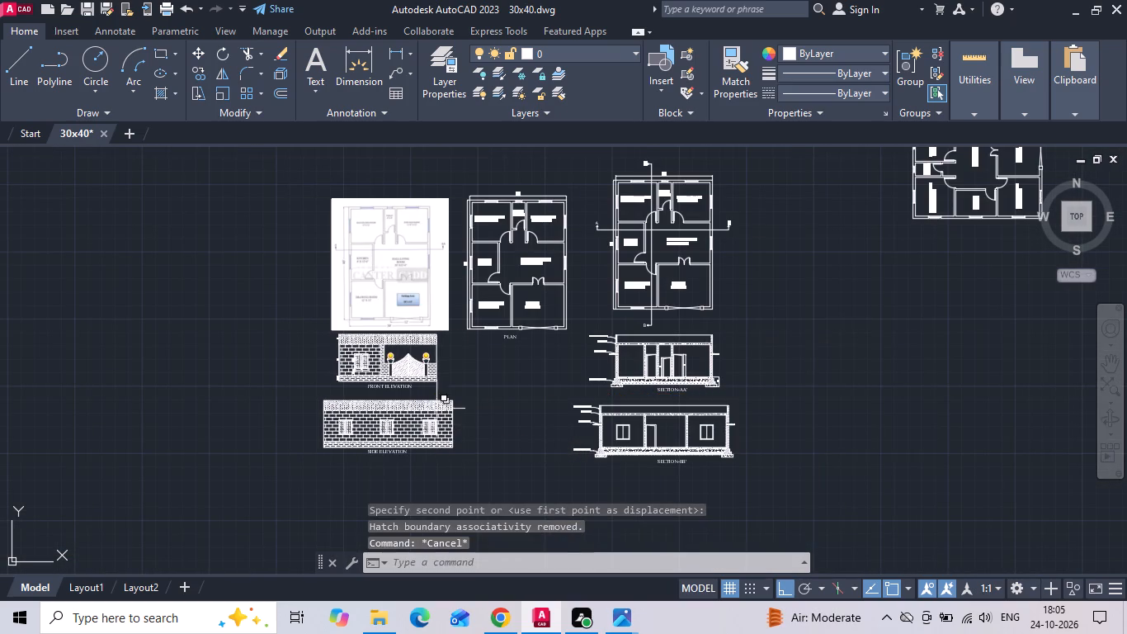
Delete the reference plan image above the front elevation.
scroll(404, 168, "up", 1)
left_click_drag(399, 201, 388, 229)
left_click(337, 267)
key("Delete")
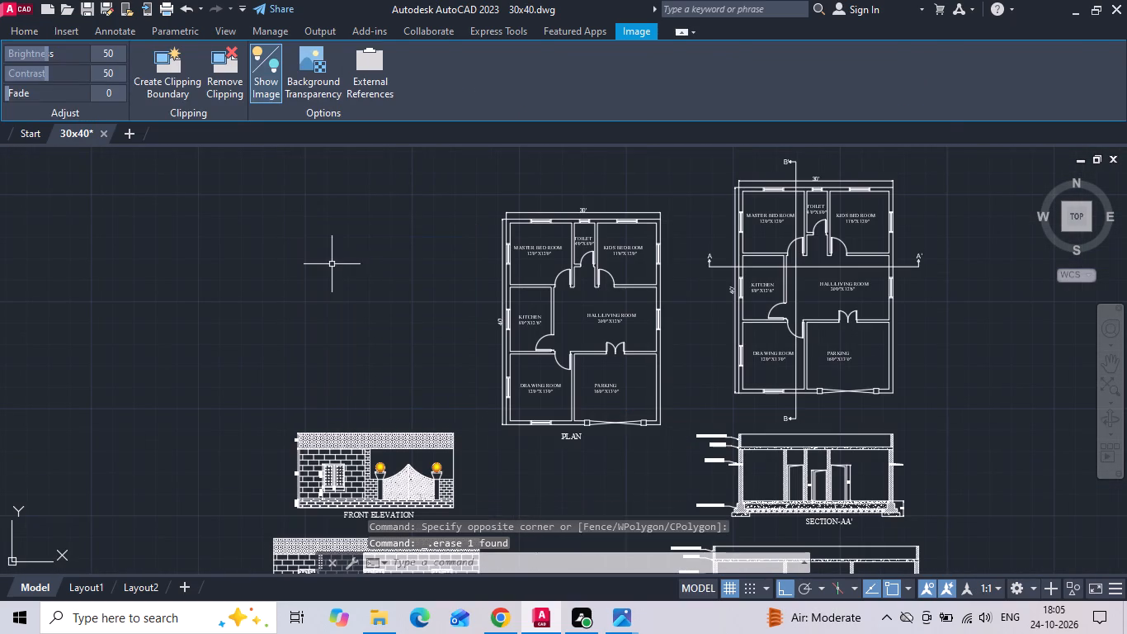
Move the plan titled PLAN horizontally by its lower-left outer corner to line up with the front elevation's left edge.
left_click_drag(419, 201, 453, 244)
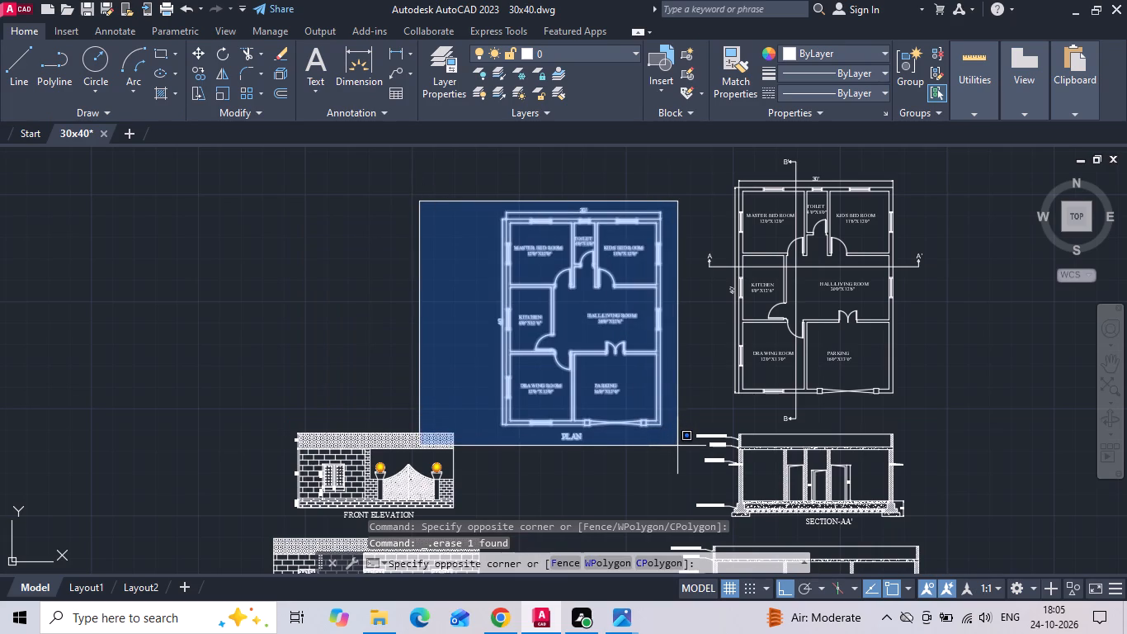
left_click(677, 447)
right_click(356, 292)
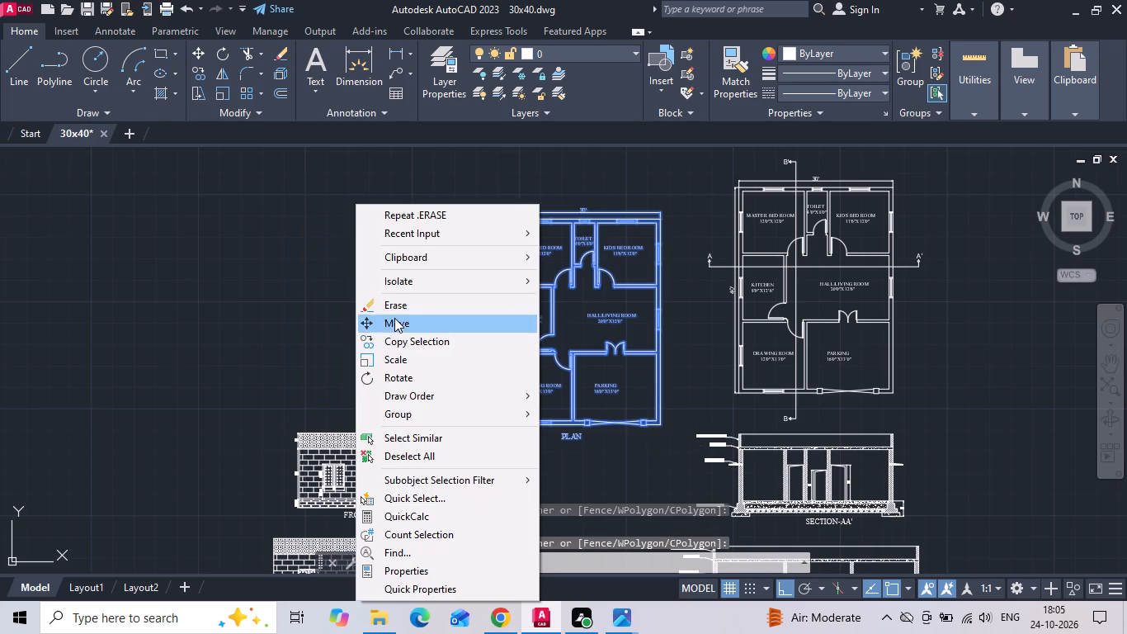
left_click(394, 318)
scroll(503, 419, "up", 3)
left_click(500, 444)
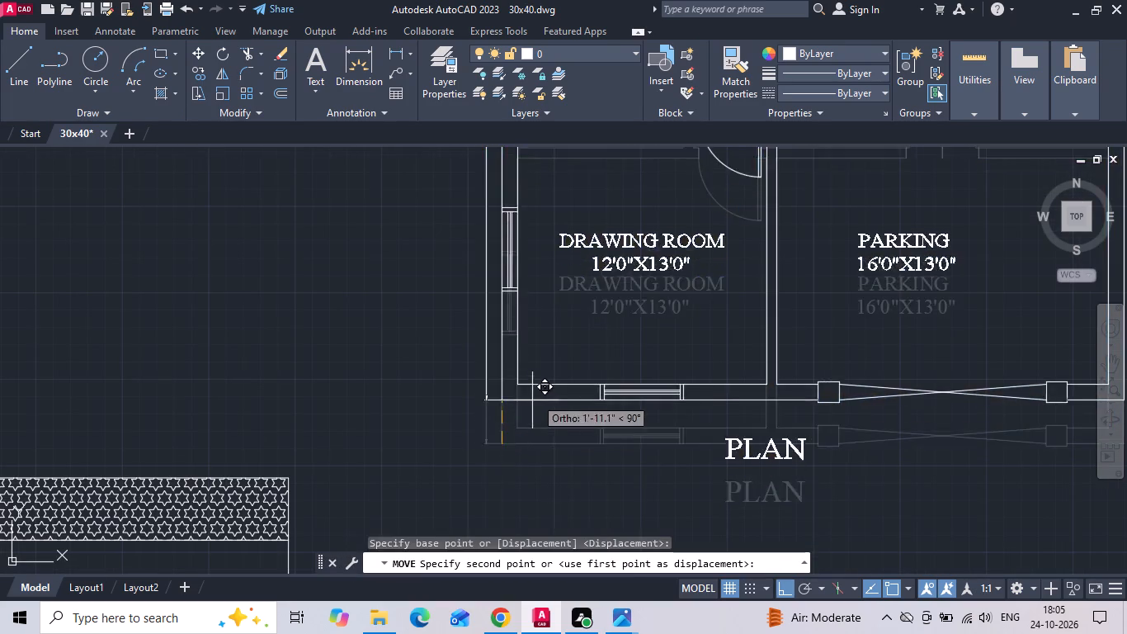
scroll(535, 395, "down", 3)
scroll(374, 408, "up", 3)
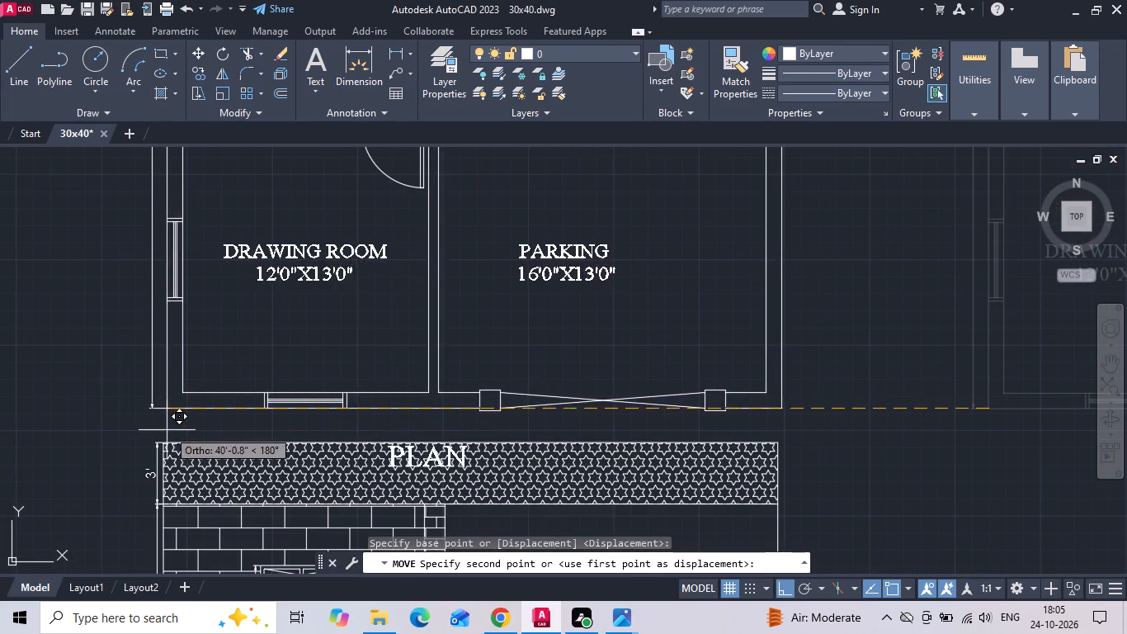
scroll(161, 435, "up", 2)
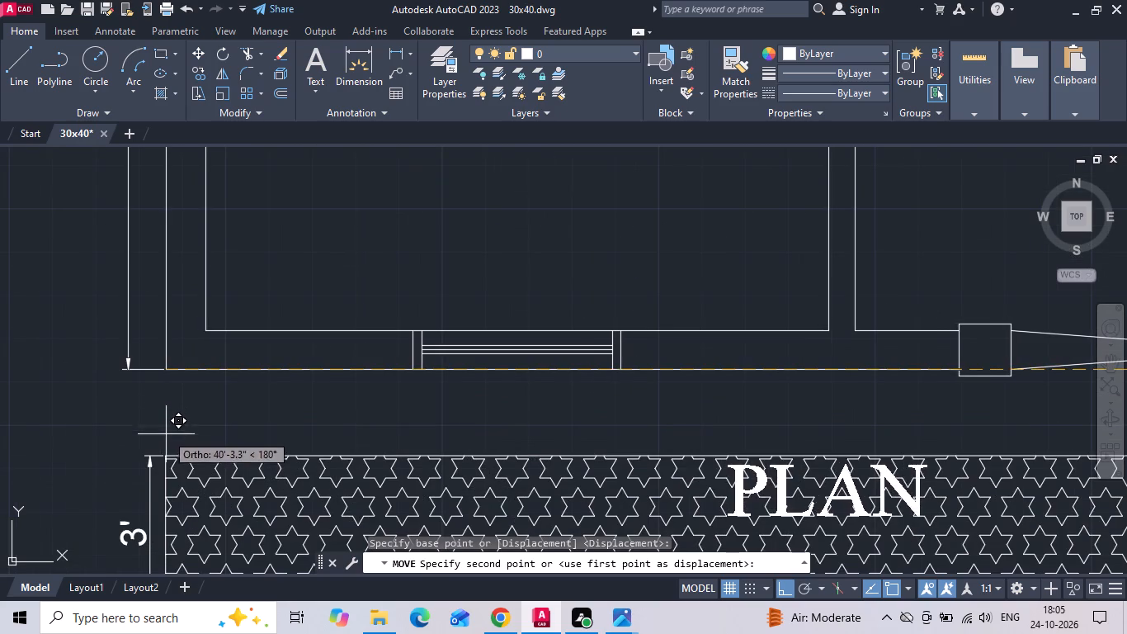
left_click(161, 384)
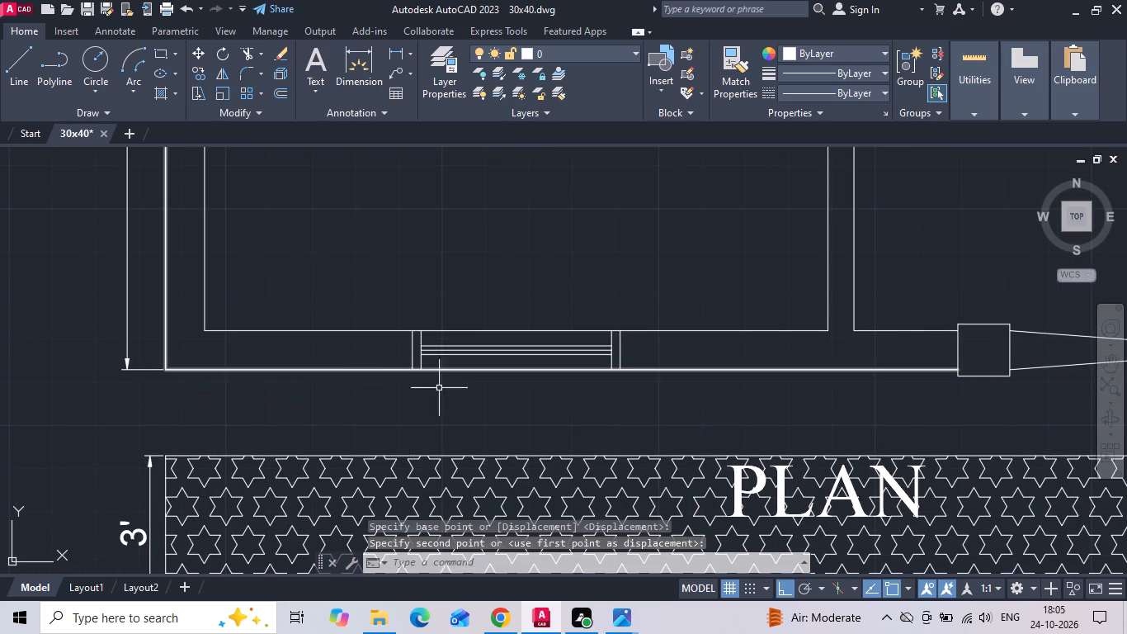
Move the plan and its PLAN title straight up so the title clears the front elevation's parapet hatch.
left_click(738, 504)
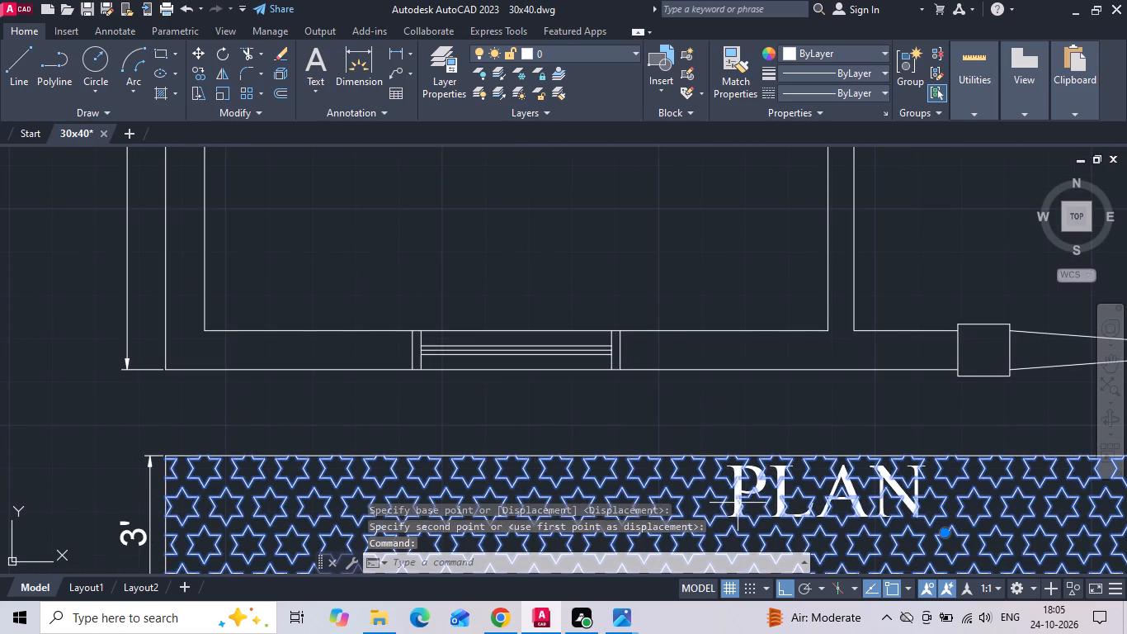
key("Escape")
scroll(737, 488, "up", 3)
left_click_drag(799, 390, 795, 405)
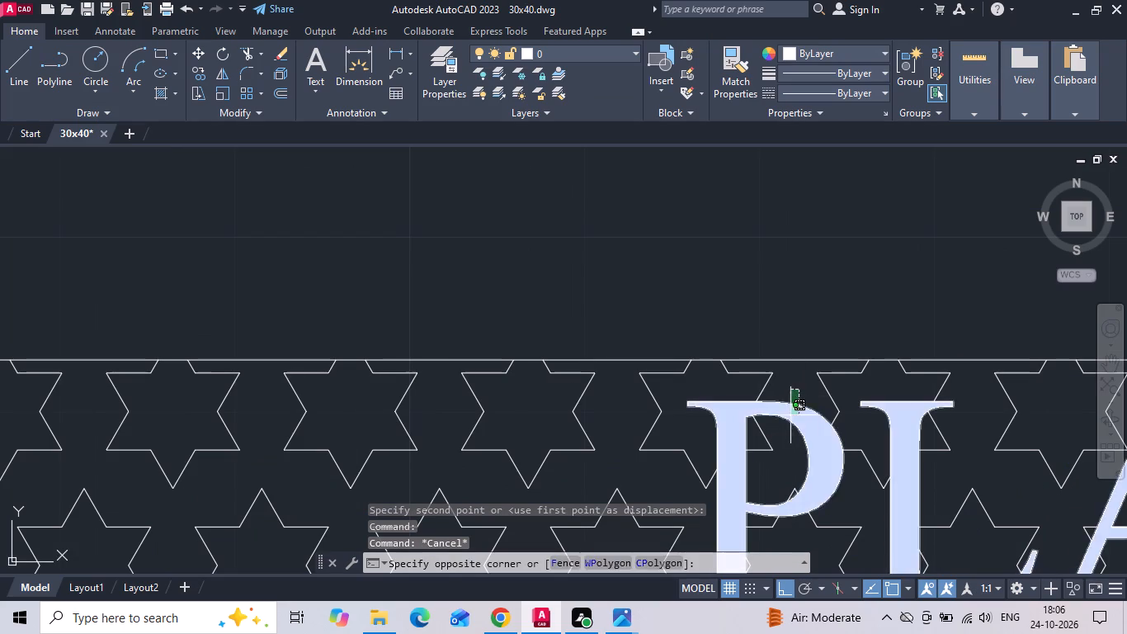
left_click(790, 415)
scroll(655, 414, "down", 5)
left_click(314, 409)
scroll(340, 395, "down", 2)
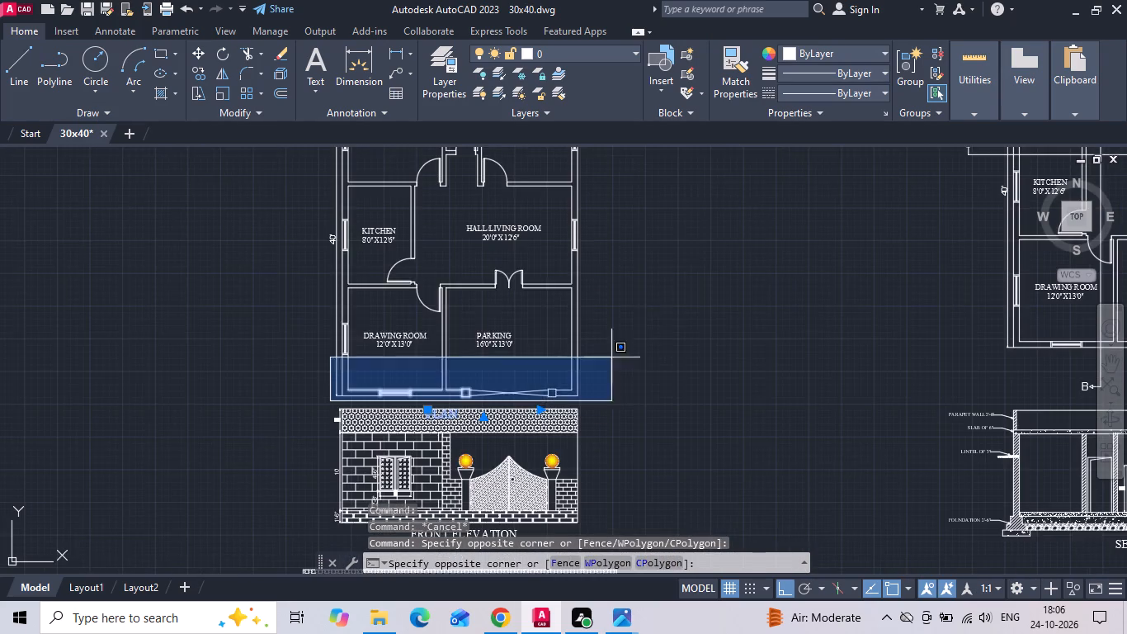
middle_click_drag(665, 256, 658, 328)
middle_click_drag(617, 258, 618, 330)
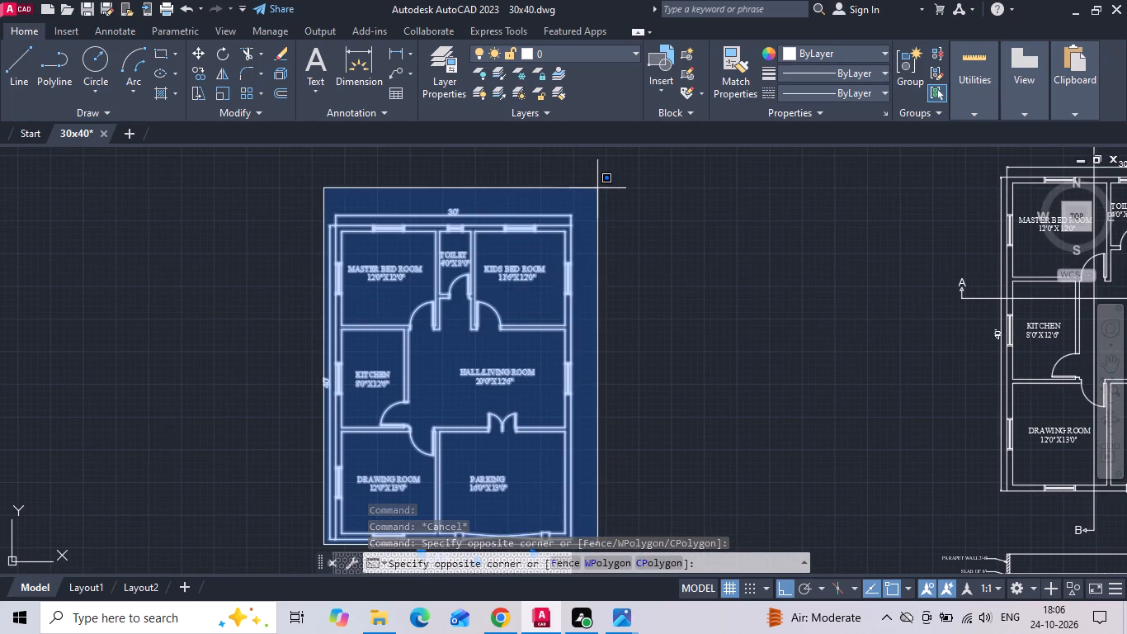
left_click(597, 188)
right_click(597, 188)
left_click(609, 305)
left_click(748, 338)
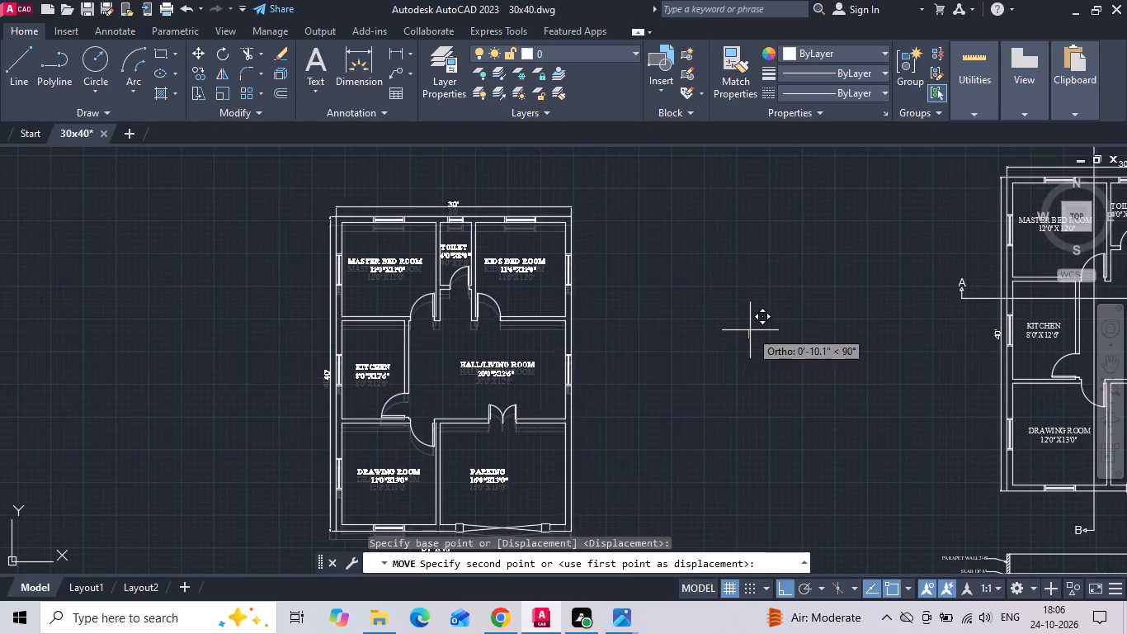
left_click(750, 315)
scroll(705, 228, "down", 1)
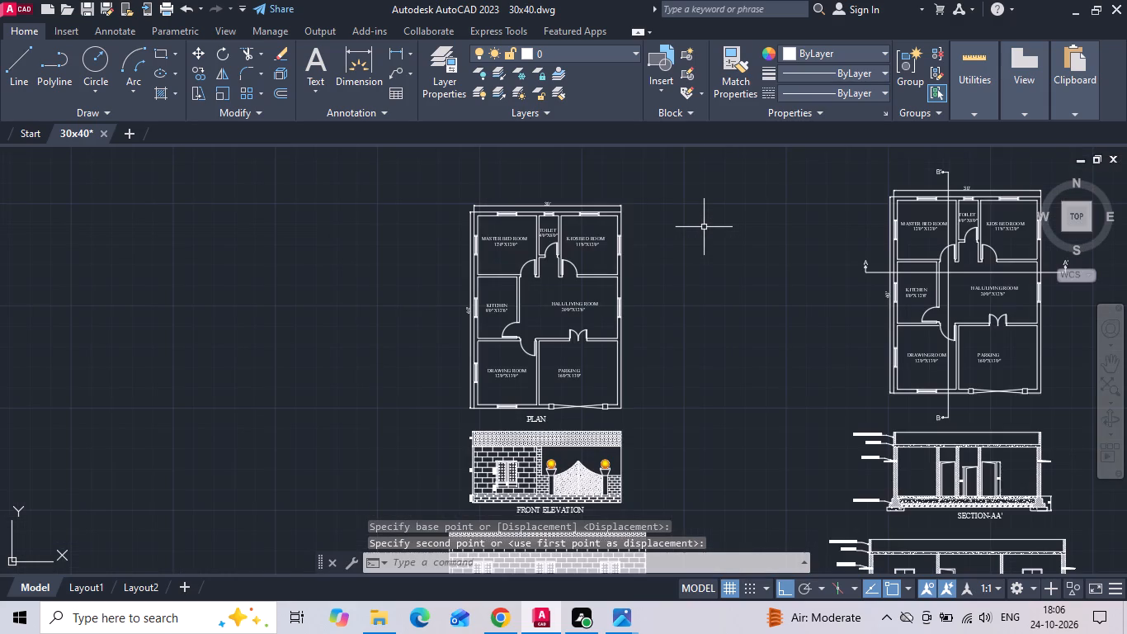
Save the drawing.
key("ctrl+s")
key("ctrl+s")
key("ctrl+s")
Move the plan with the section lines and both sections below it about 18' left, closer to the titled plan.
scroll(637, 219, "down", 1)
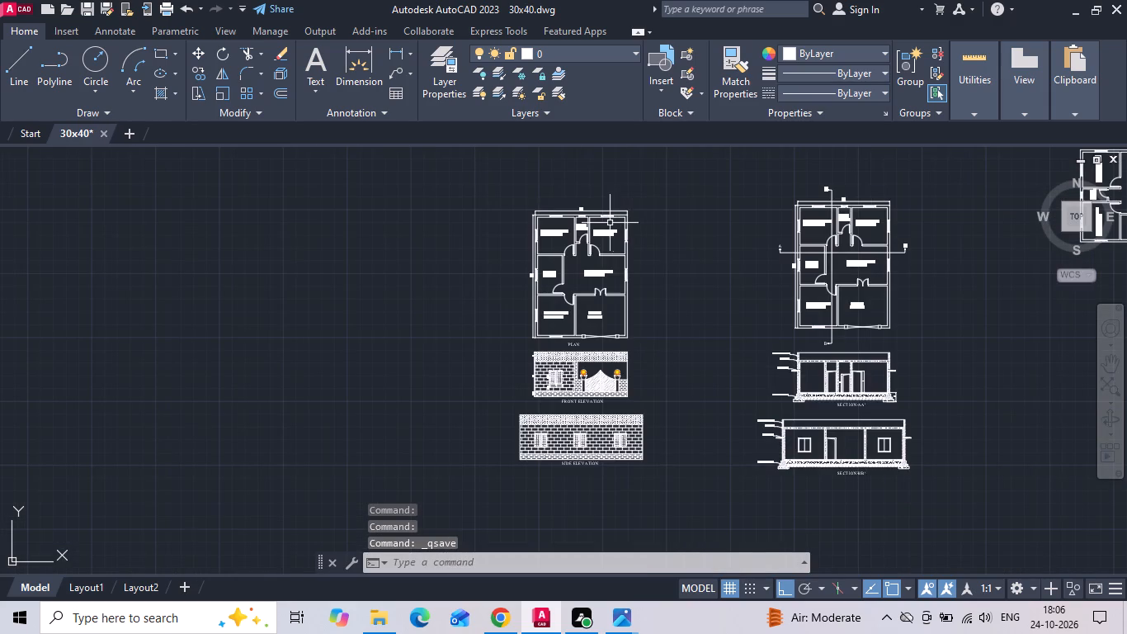
scroll(452, 223, "down", 1)
scroll(774, 229, "up", 1)
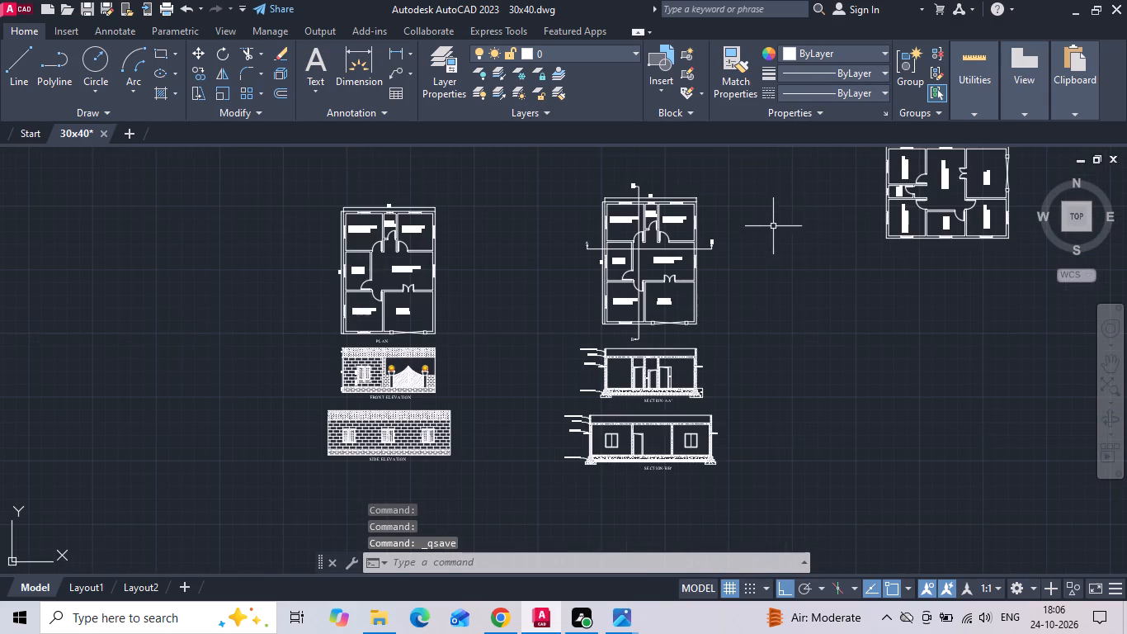
left_click_drag(795, 182, 801, 201)
left_click(540, 484)
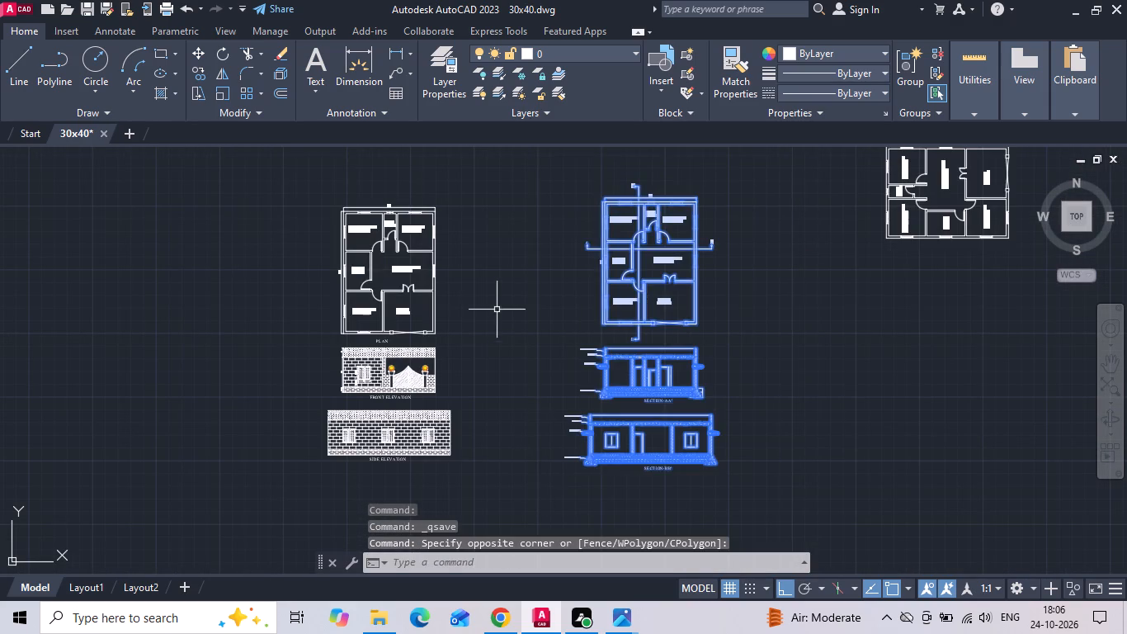
right_click(495, 301)
left_click(512, 319)
left_click(890, 305)
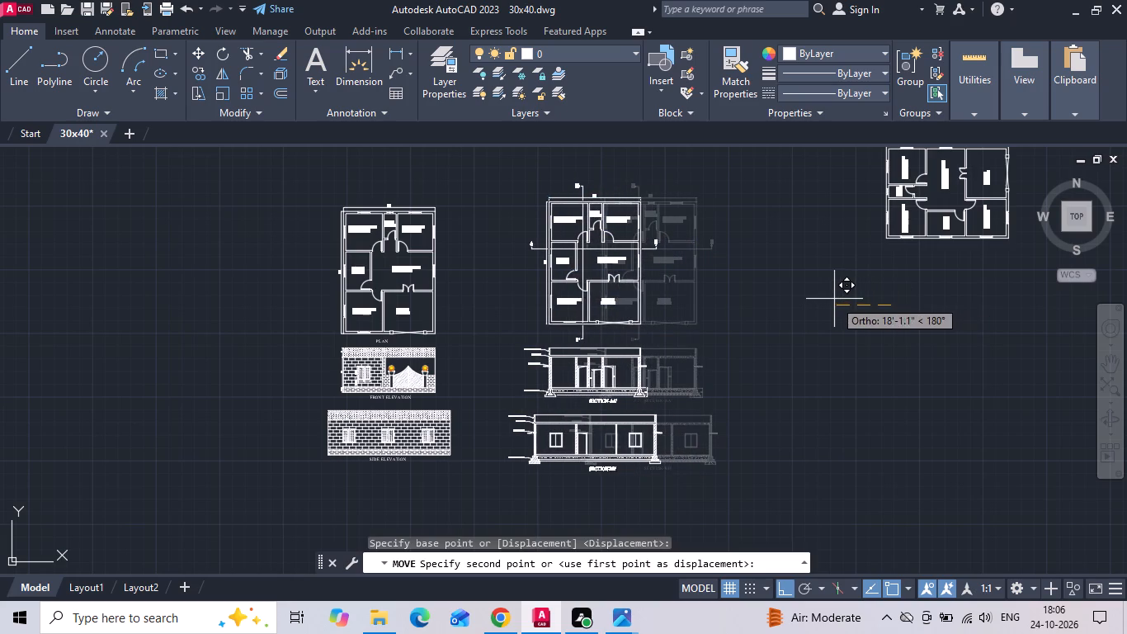
left_click(833, 299)
Hatch the top outer walls and toilet side walls of the titled plan with ANSI32 in grey 99,100,102.
scroll(355, 226, "up", 1)
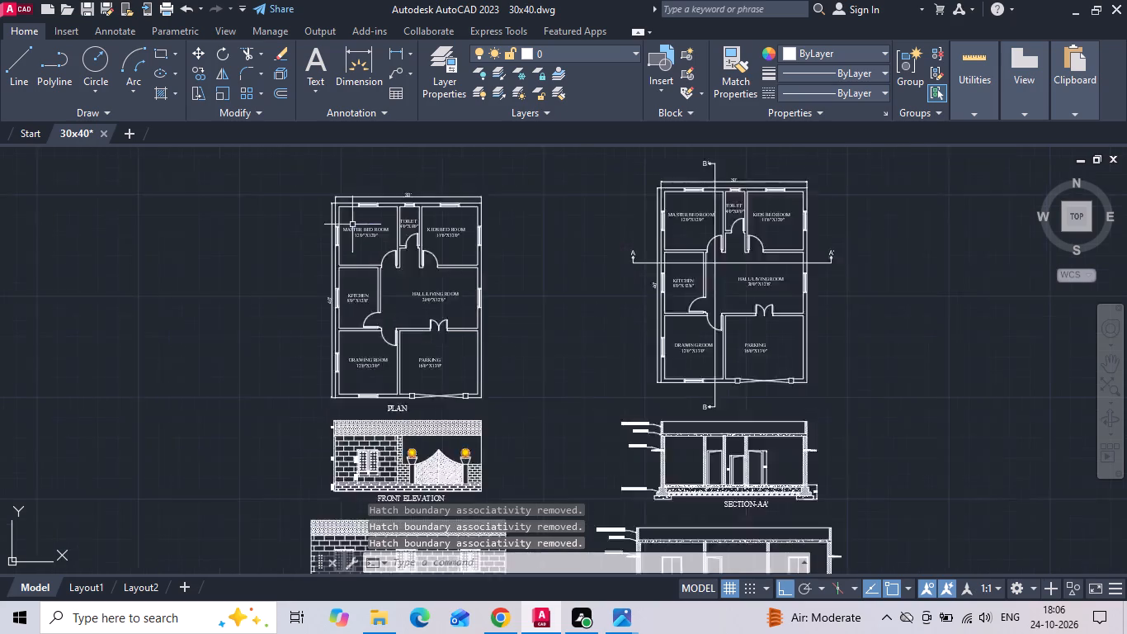
scroll(351, 223, "up", 1)
type("H")
key("space")
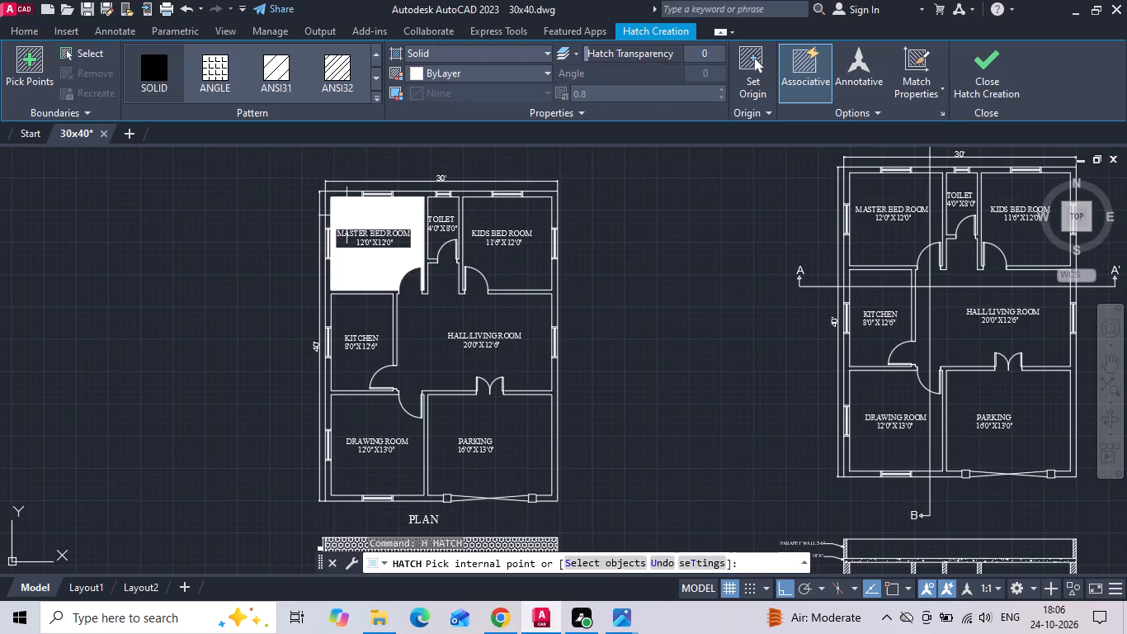
left_click(345, 78)
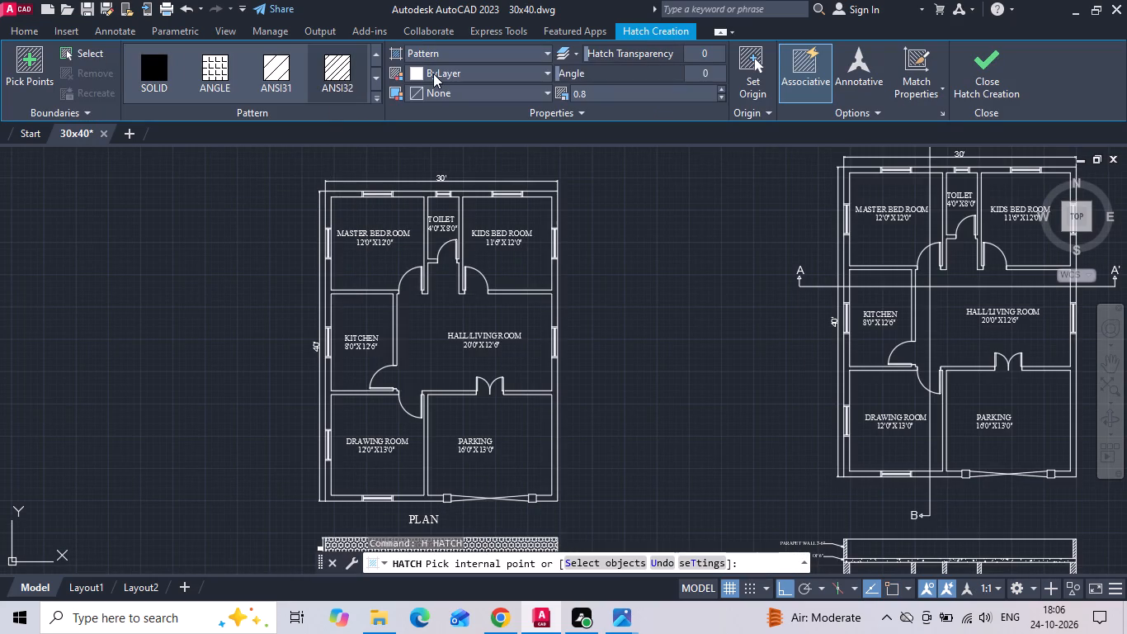
left_click(413, 73)
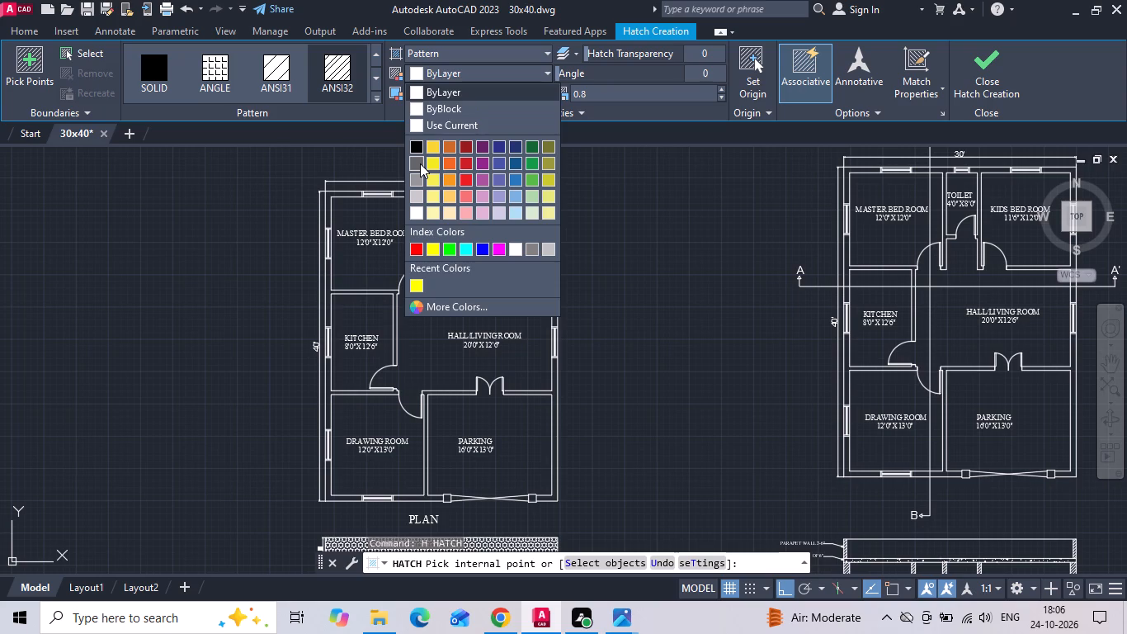
left_click(420, 163)
scroll(295, 196, "up", 2)
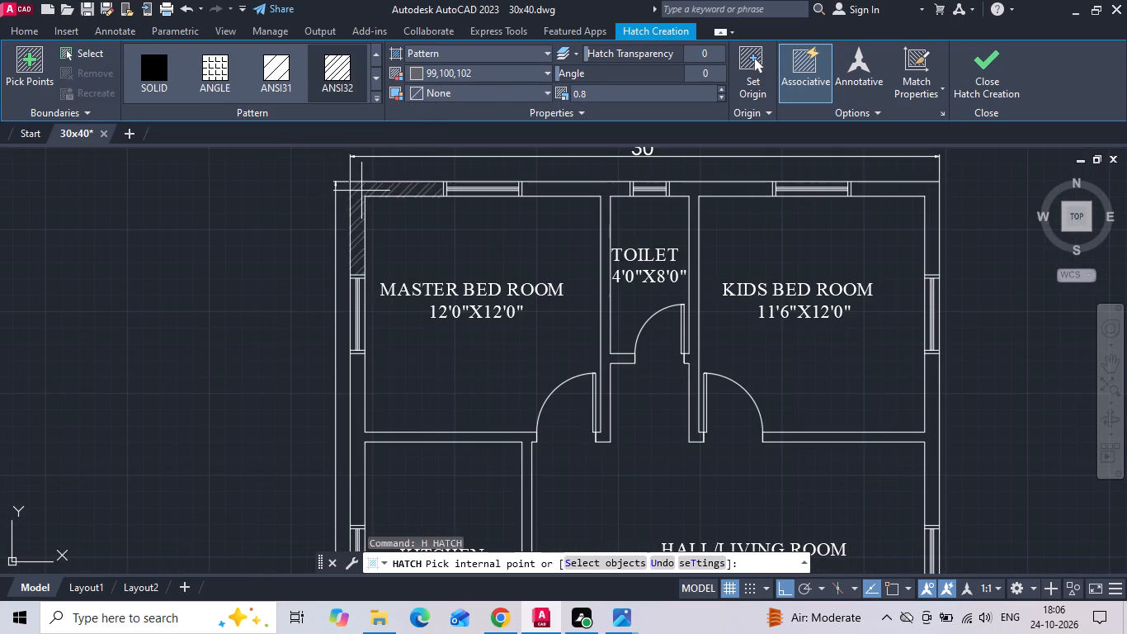
left_click(361, 190)
left_click(572, 193)
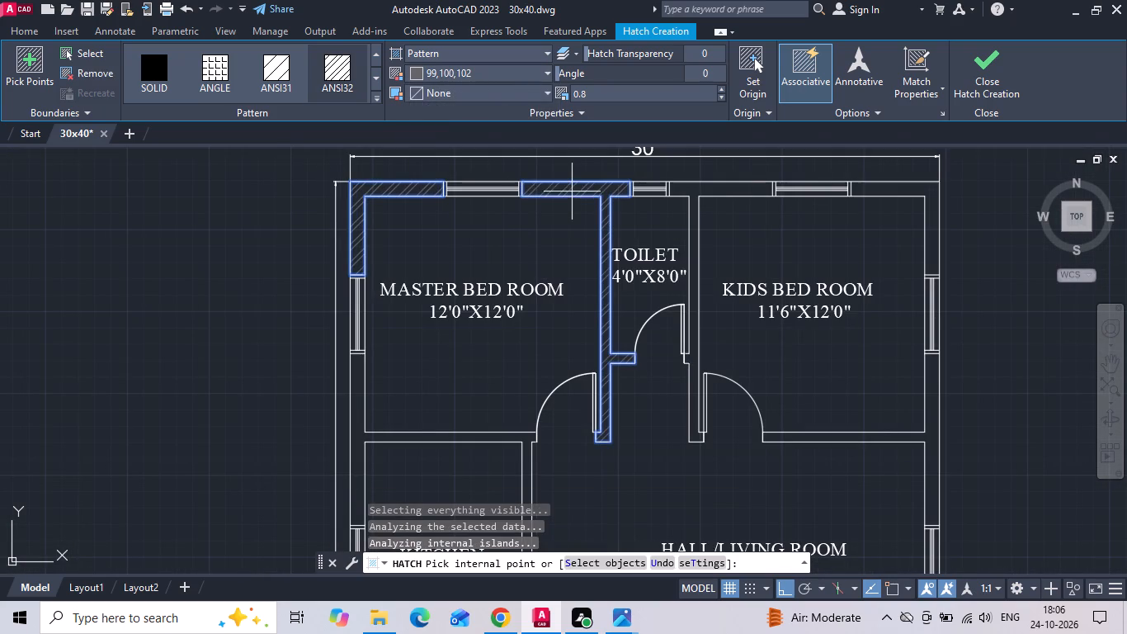
left_click(695, 192)
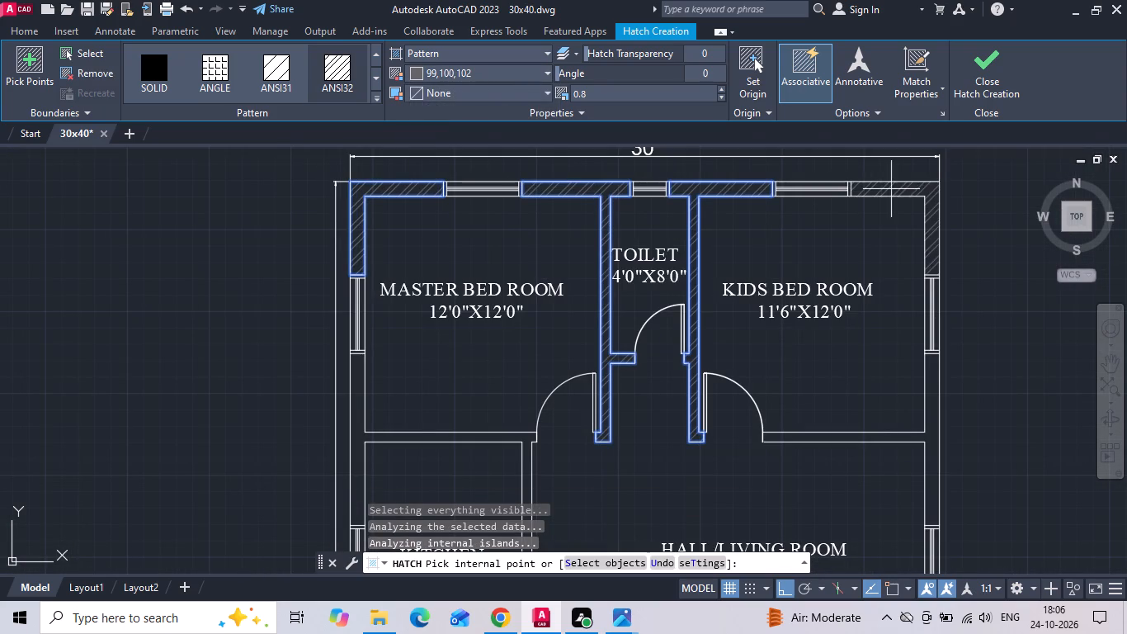
left_click(892, 189)
Add the remaining side, kitchen, drawing room and parking wall segments of the titled plan to the hatch.
middle_click_drag(572, 227, 578, 159)
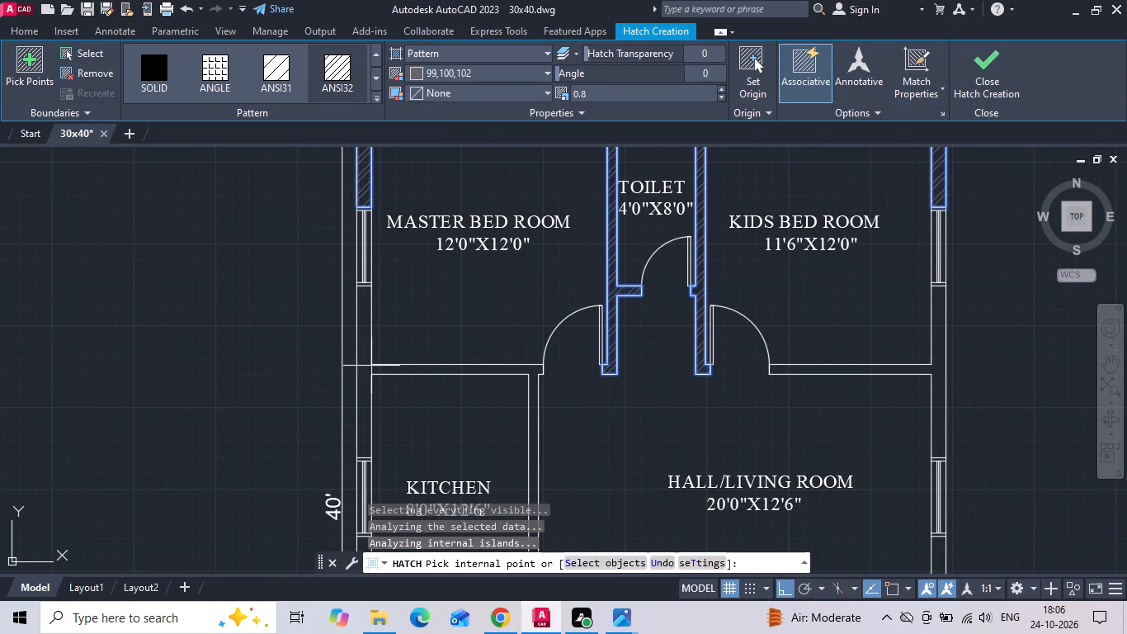
scroll(361, 364, "down", 1)
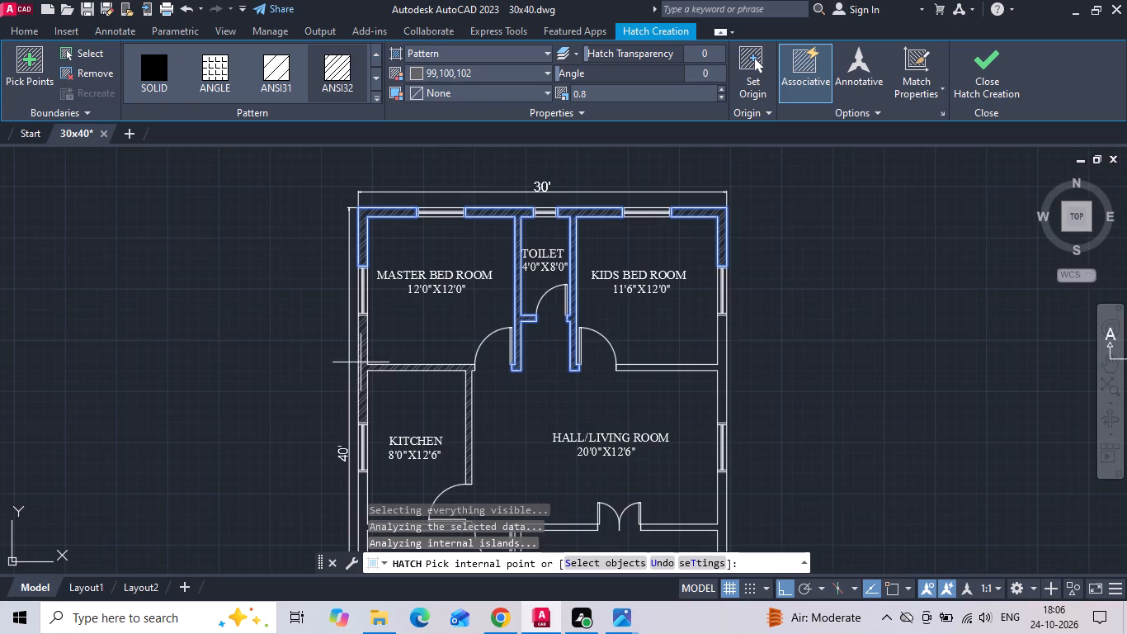
left_click(361, 362)
left_click(720, 372)
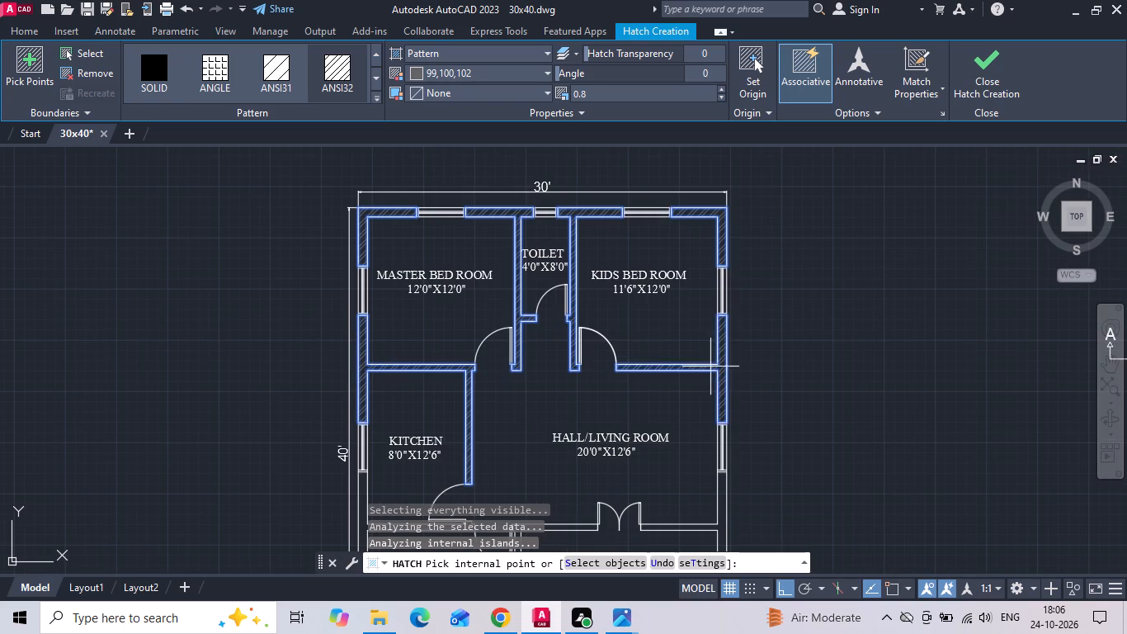
middle_click_drag(639, 366, 605, 182)
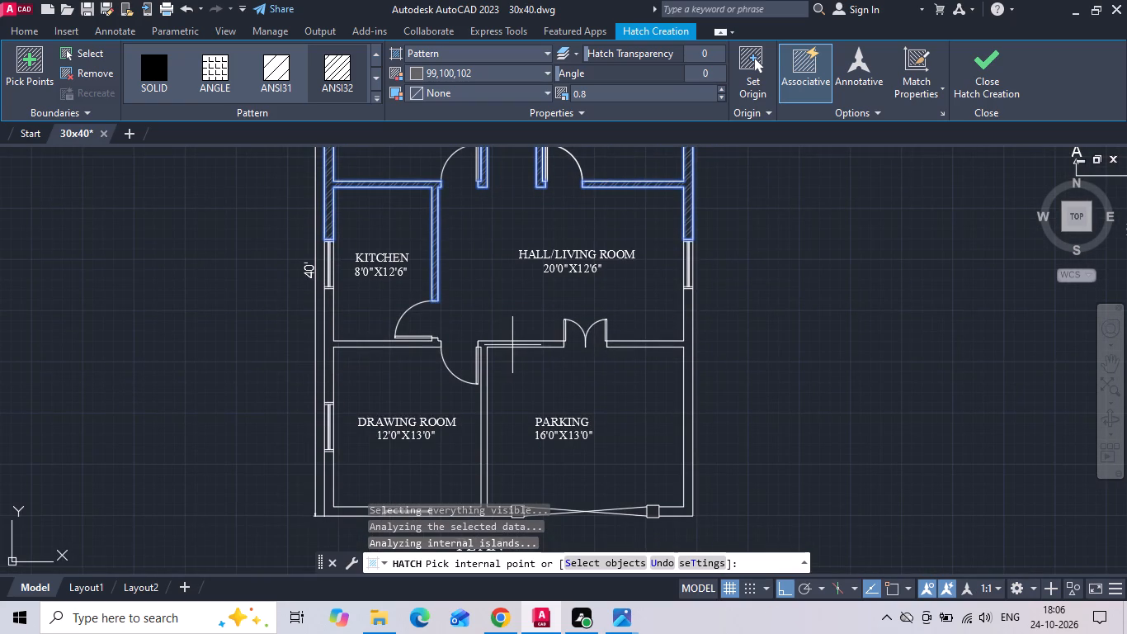
left_click(511, 343)
left_click(651, 343)
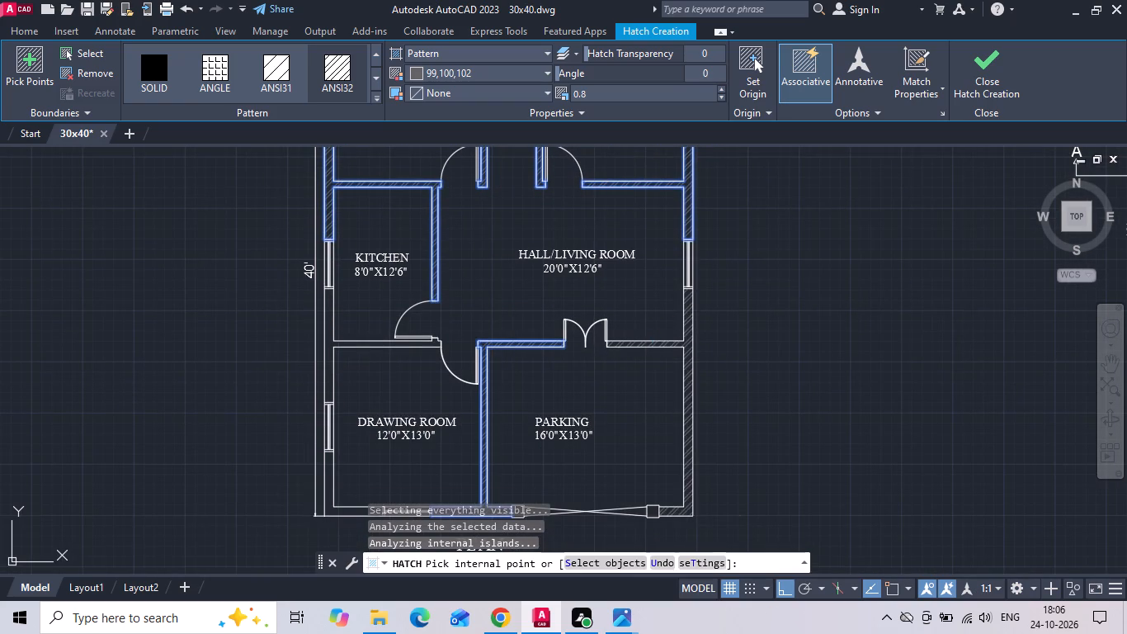
left_click(332, 345)
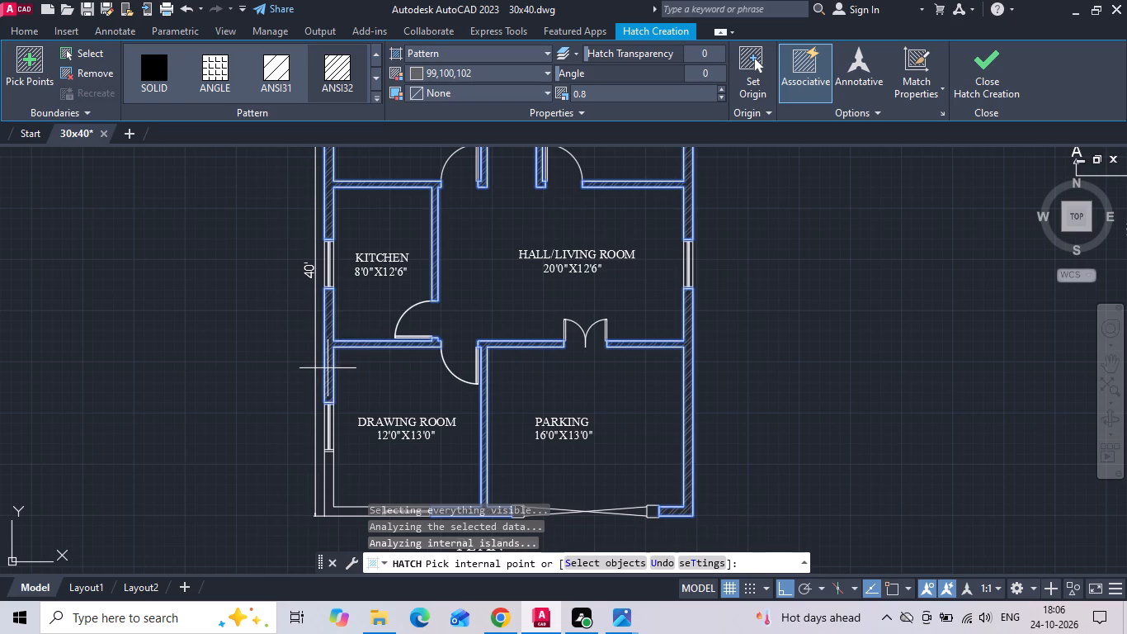
left_click(327, 475)
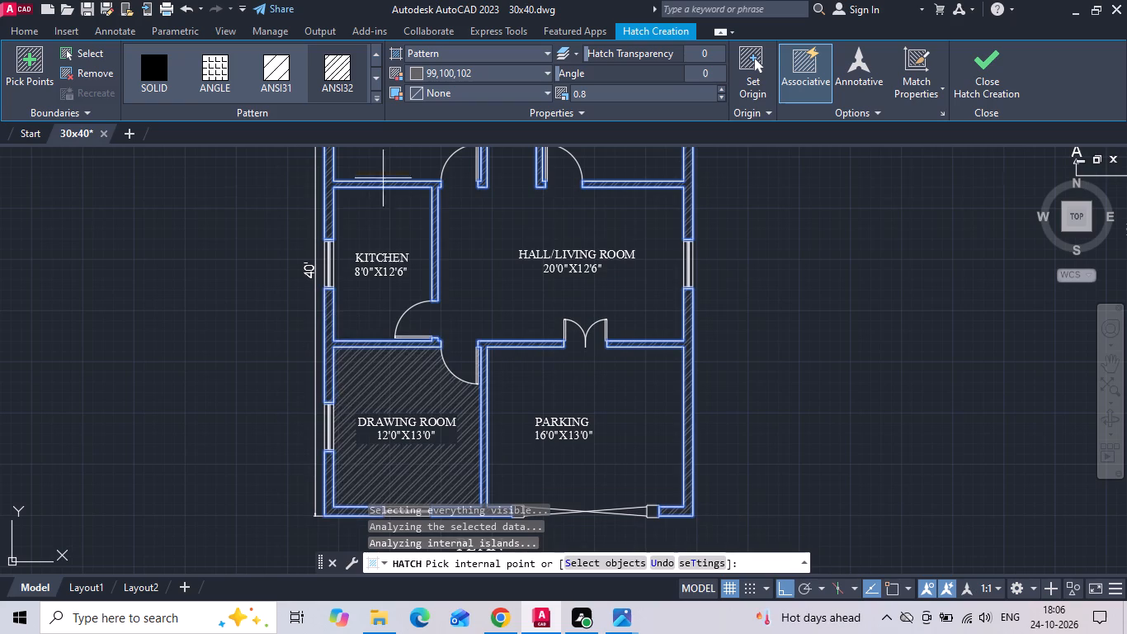
Set the wall hatch scale to 0.5 and finish the hatch.
left_click(606, 93)
type(".5")
key("Return")
key("Escape")
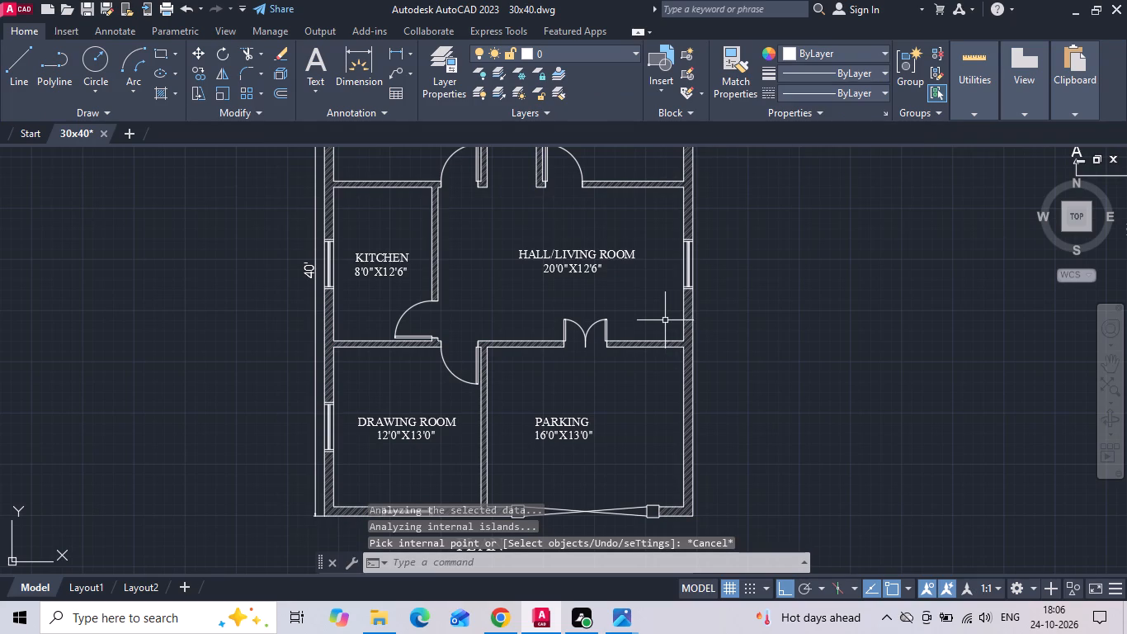
Fill the two square gate columns of the titled plan's parking with a SOLID hatch in grey 99,100,102.
type("H")
key("space")
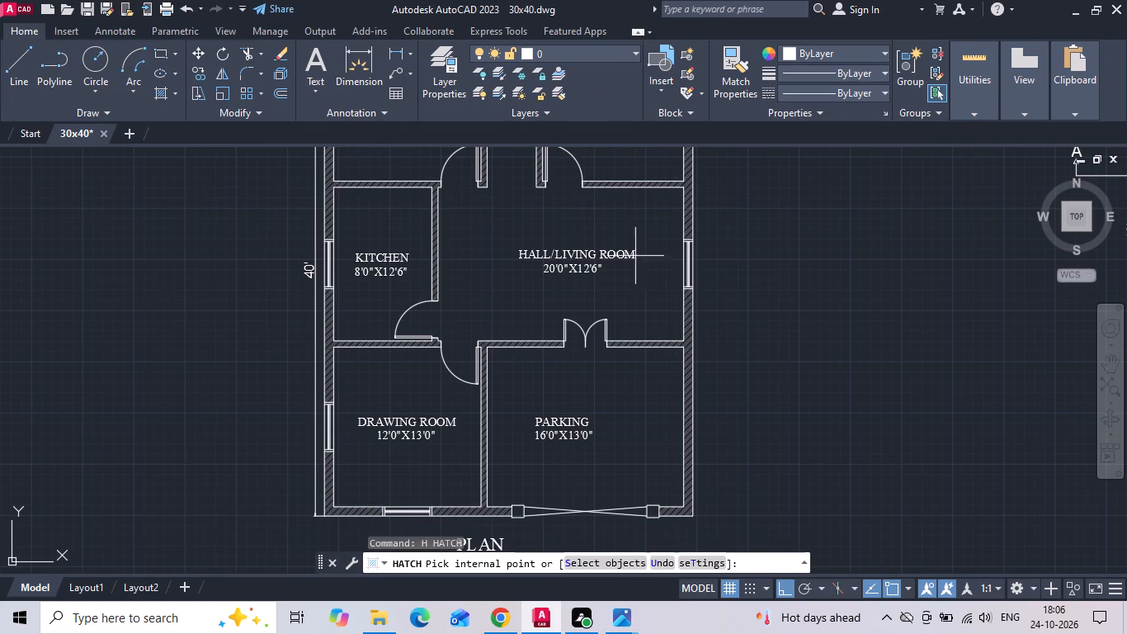
left_click(151, 81)
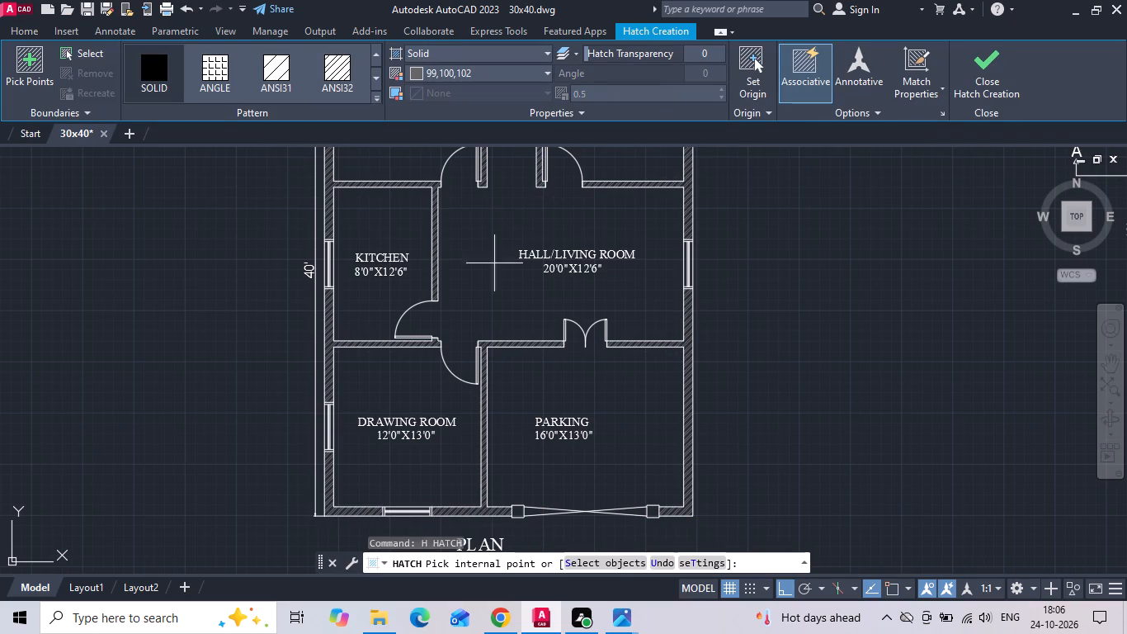
scroll(528, 523, "up", 3)
left_click(507, 499)
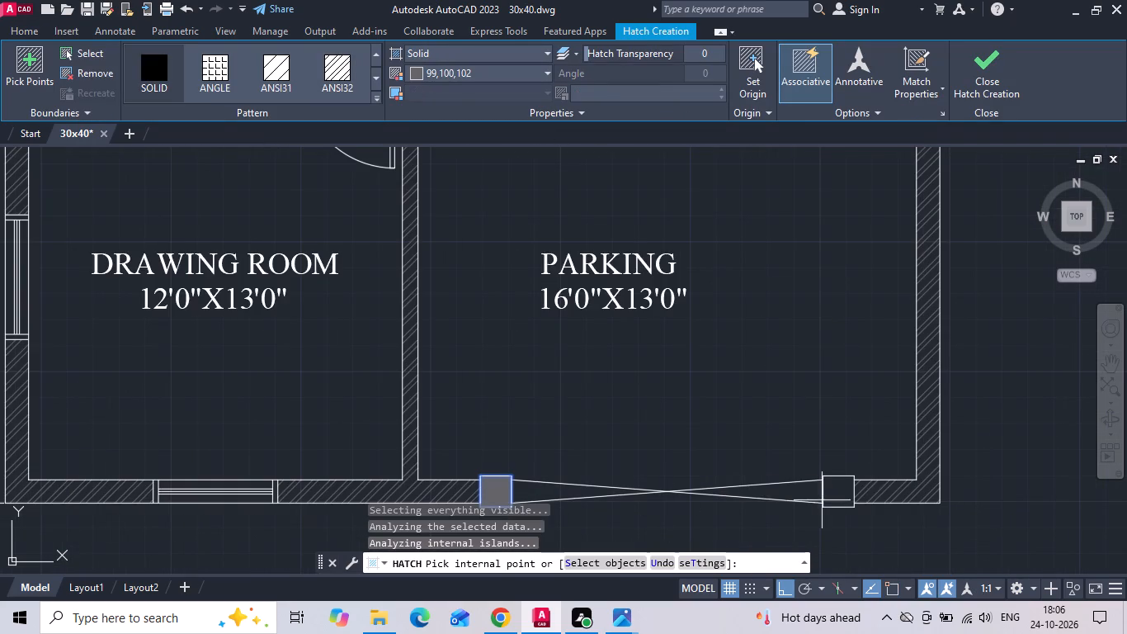
left_click(833, 493)
Finish the column hatch and save the drawing.
key("ctrl+s")
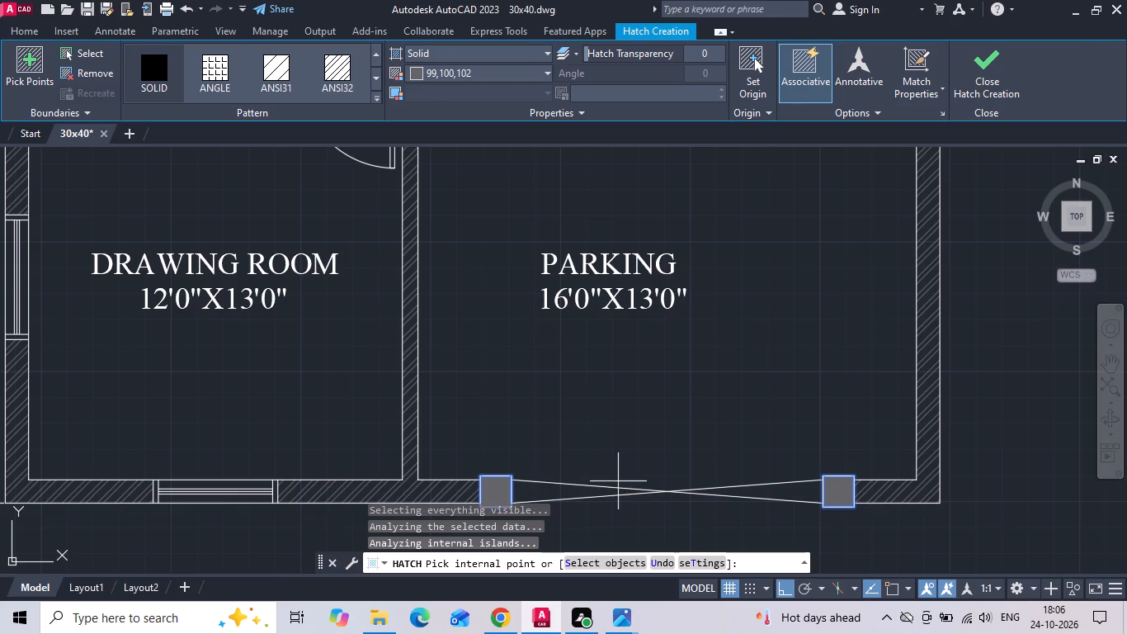
key("ctrl+s")
key("ctrl+s")
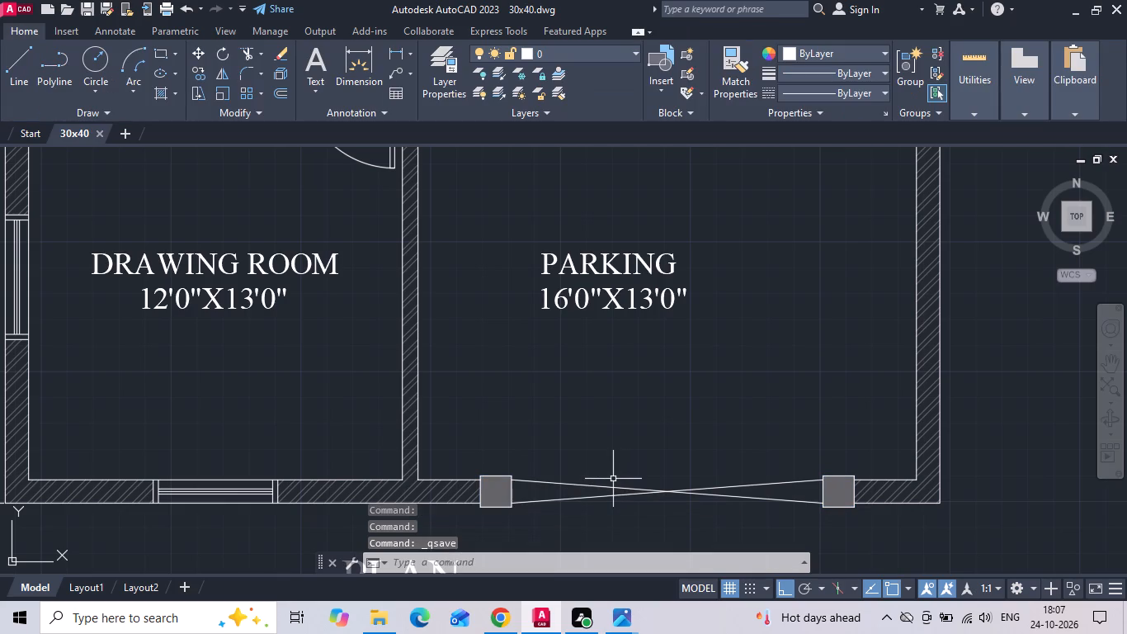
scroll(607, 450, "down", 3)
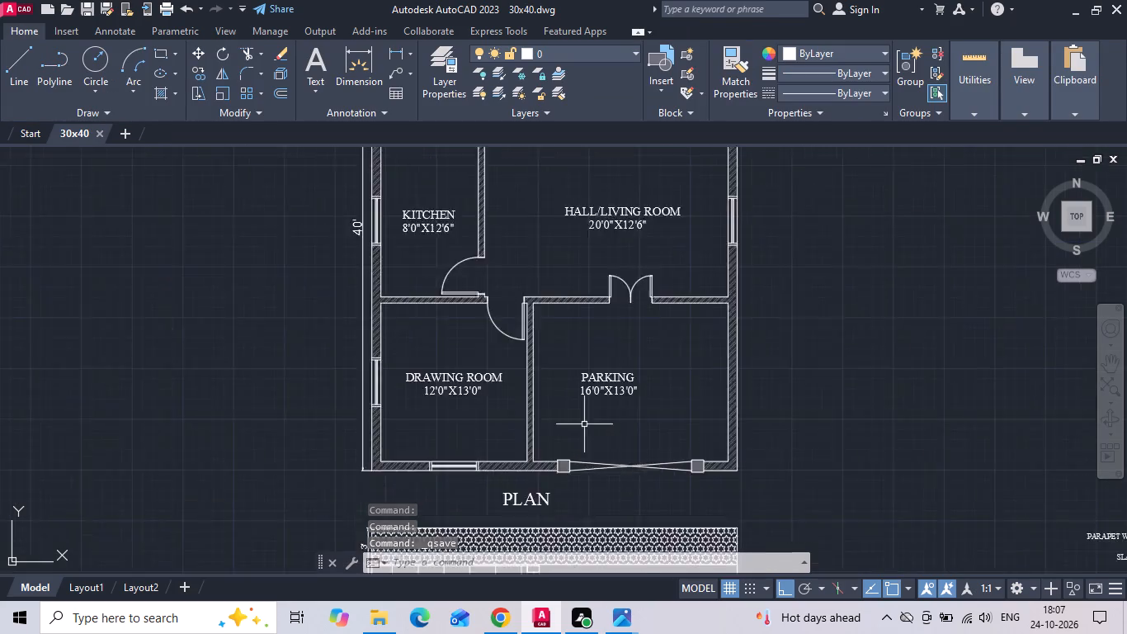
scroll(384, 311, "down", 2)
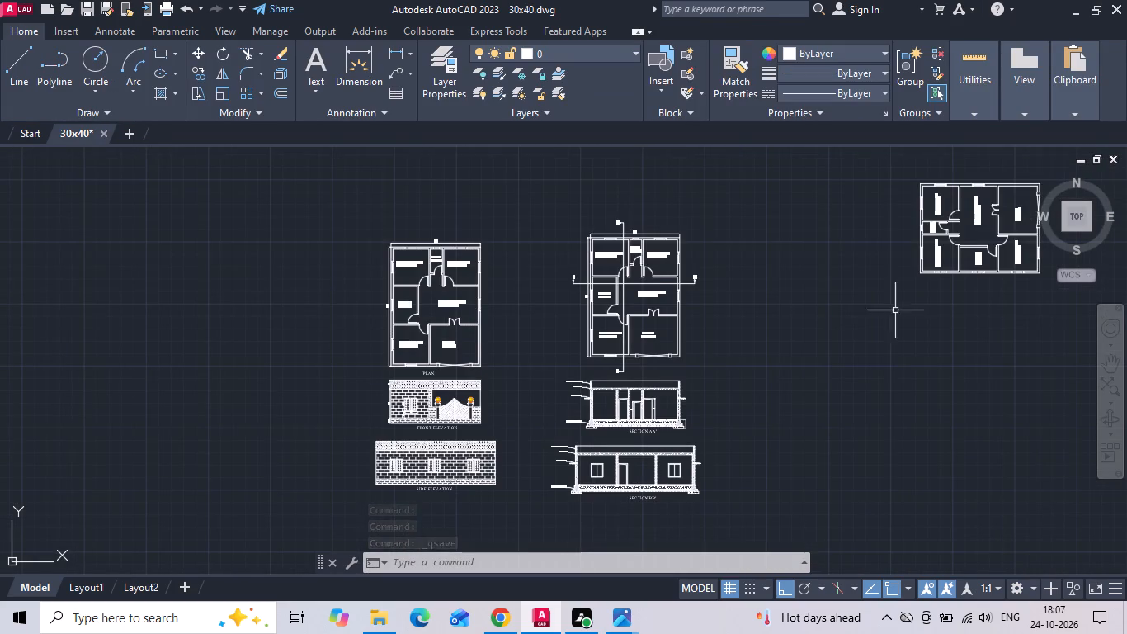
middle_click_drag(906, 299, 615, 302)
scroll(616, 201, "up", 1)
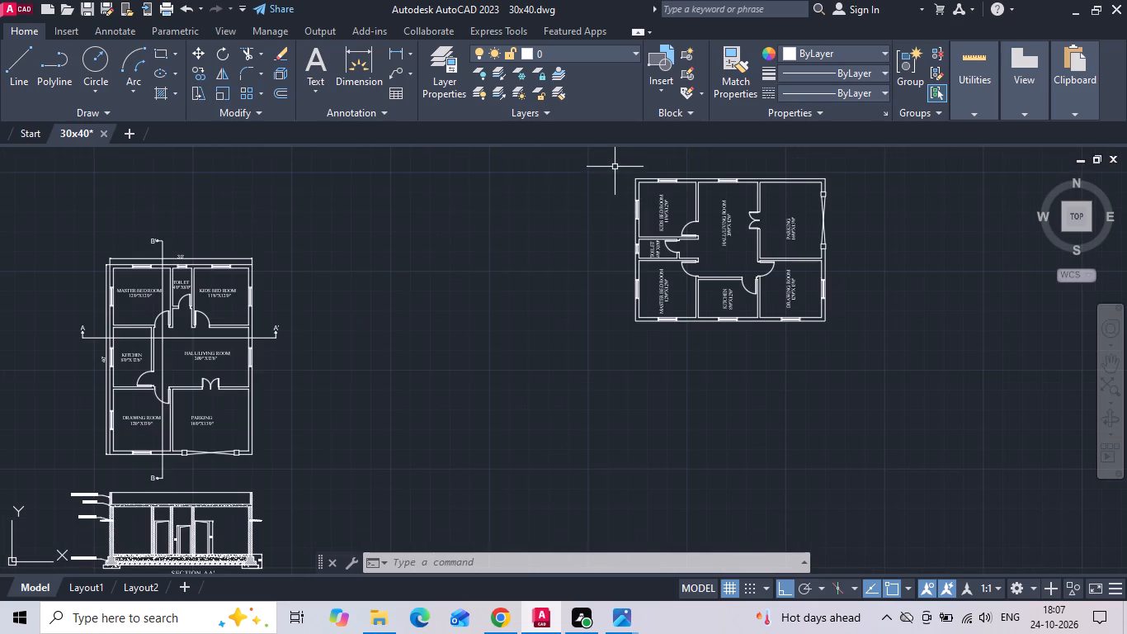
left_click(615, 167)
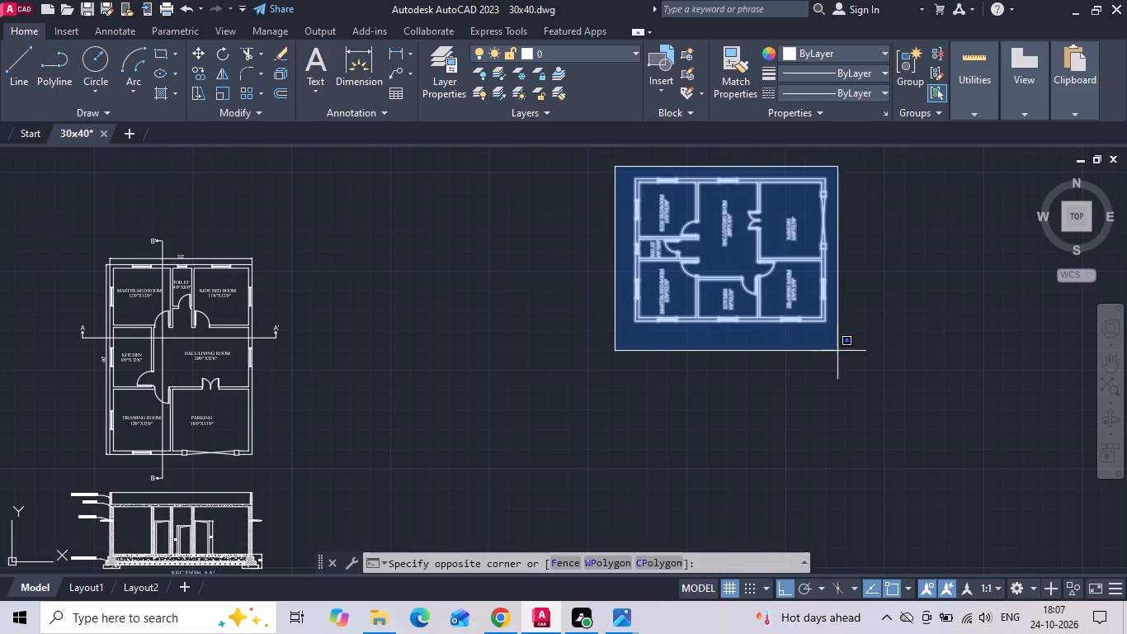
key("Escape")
Copy the side elevation with its title horizontally past the sections, to the area below the rotated plan.
scroll(643, 253, "down", 2)
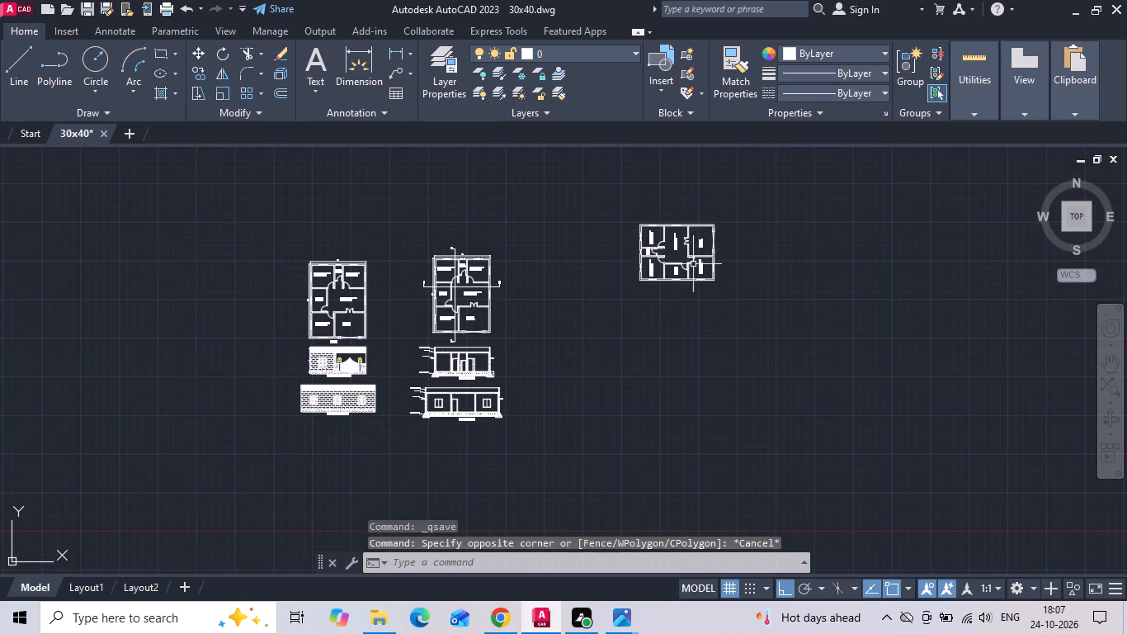
scroll(693, 260, "up", 3)
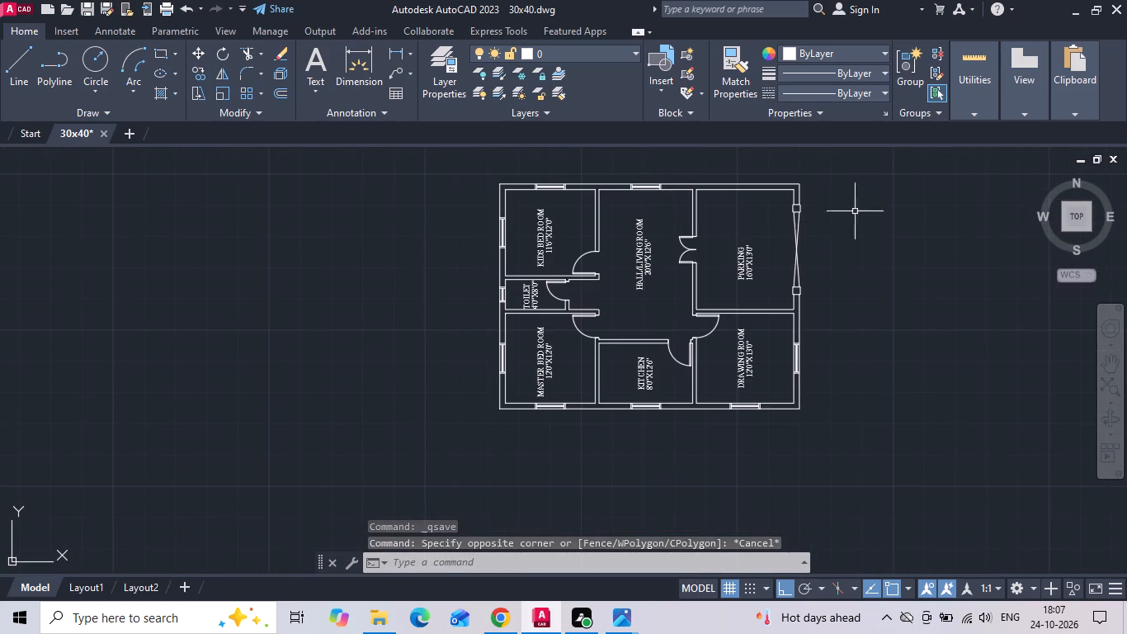
scroll(855, 211, "down", 3)
scroll(512, 391, "up", 3)
left_click_drag(538, 277, 525, 298)
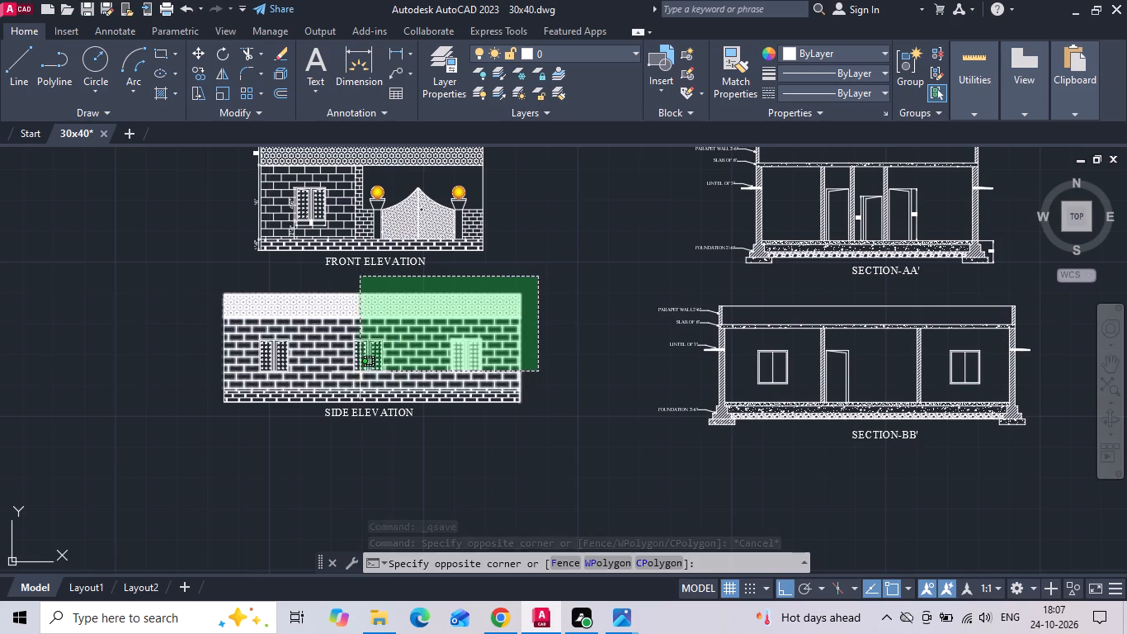
left_click(86, 457)
right_click(87, 442)
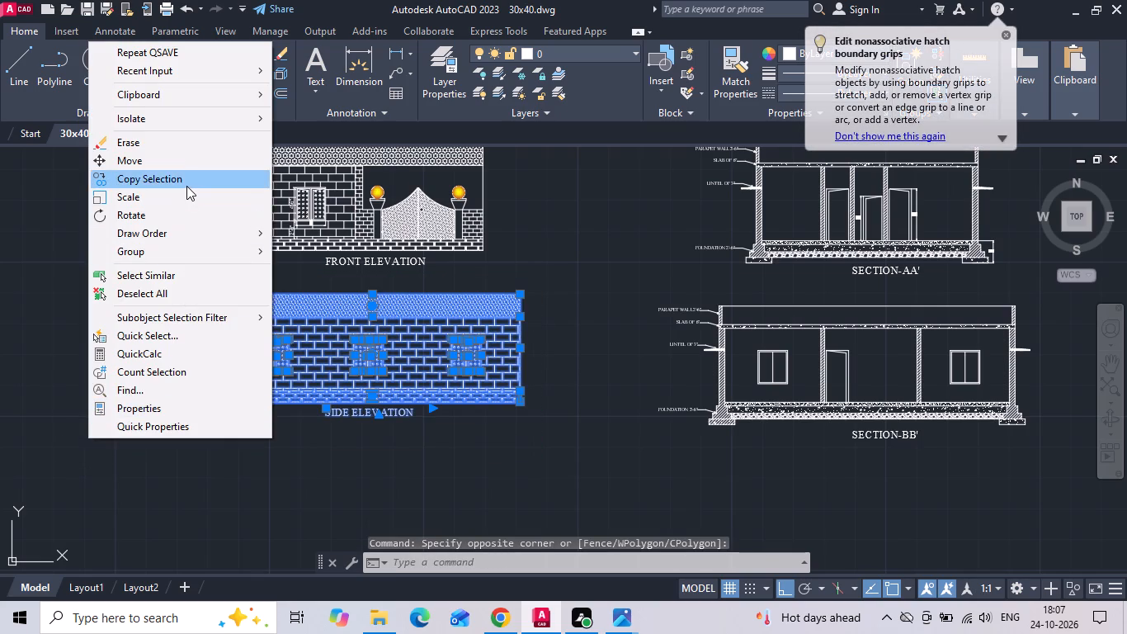
left_click(186, 186)
scroll(163, 326, "down", 2)
left_click_drag(252, 348, 279, 357)
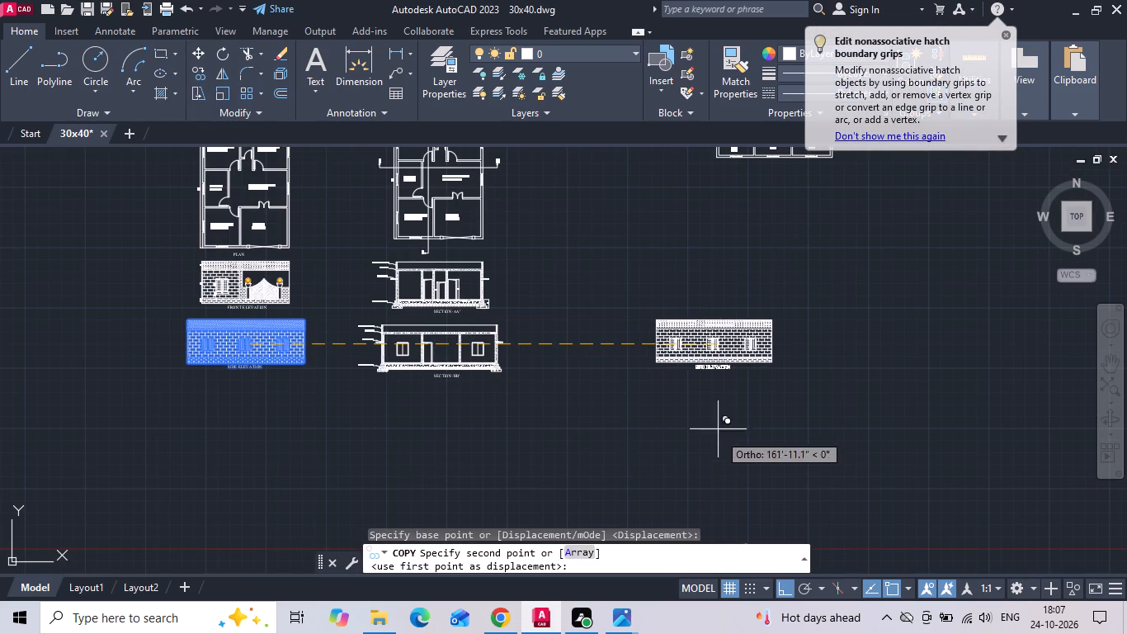
left_click(762, 338)
key("Escape")
Move the copied side elevation and its title straight up to just beneath the rotated plan.
left_click_drag(680, 308, 698, 351)
left_click(834, 409)
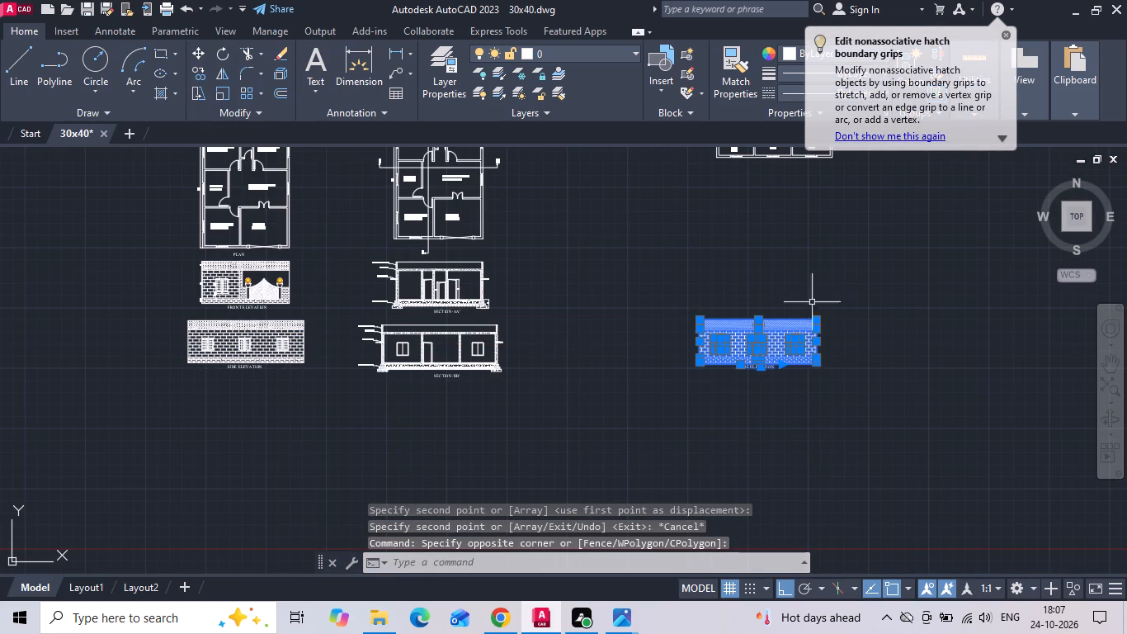
right_click(797, 257)
left_click(831, 326)
left_click_drag(826, 305, 826, 287)
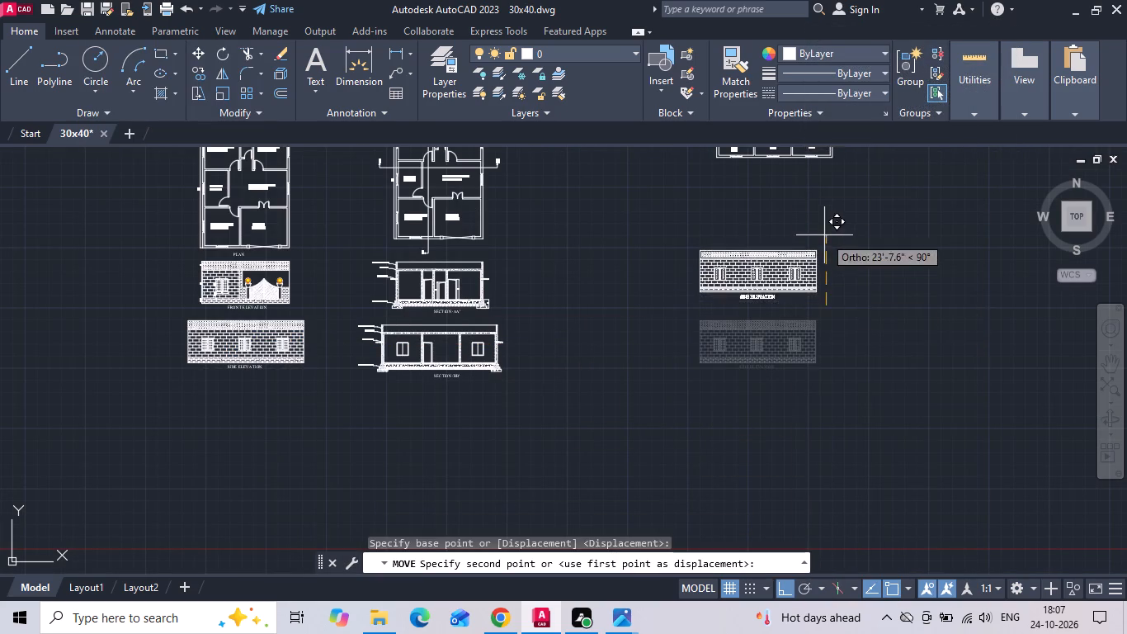
middle_click_drag(823, 243, 778, 461)
scroll(771, 404, "up", 3)
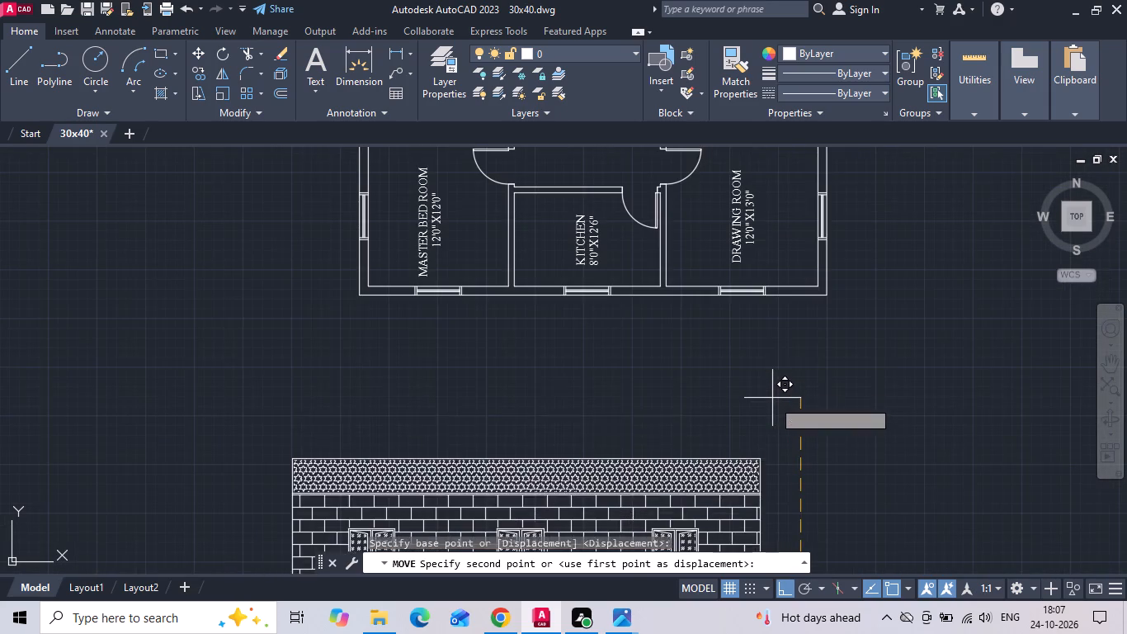
left_click(776, 324)
scroll(769, 316, "down", 2)
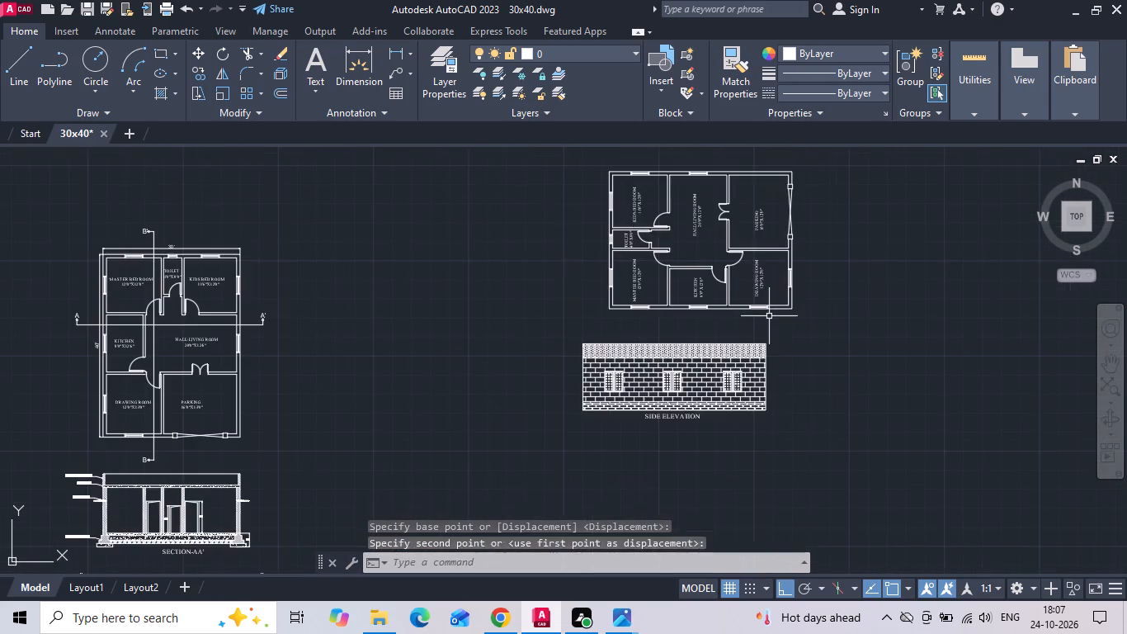
key("Escape")
Copy the front elevation with its title horizontally past the sections to below the copied side elevation, and save the drawing.
scroll(764, 319, "down", 1)
scroll(241, 433, "up", 1)
left_click_drag(271, 397, 267, 411)
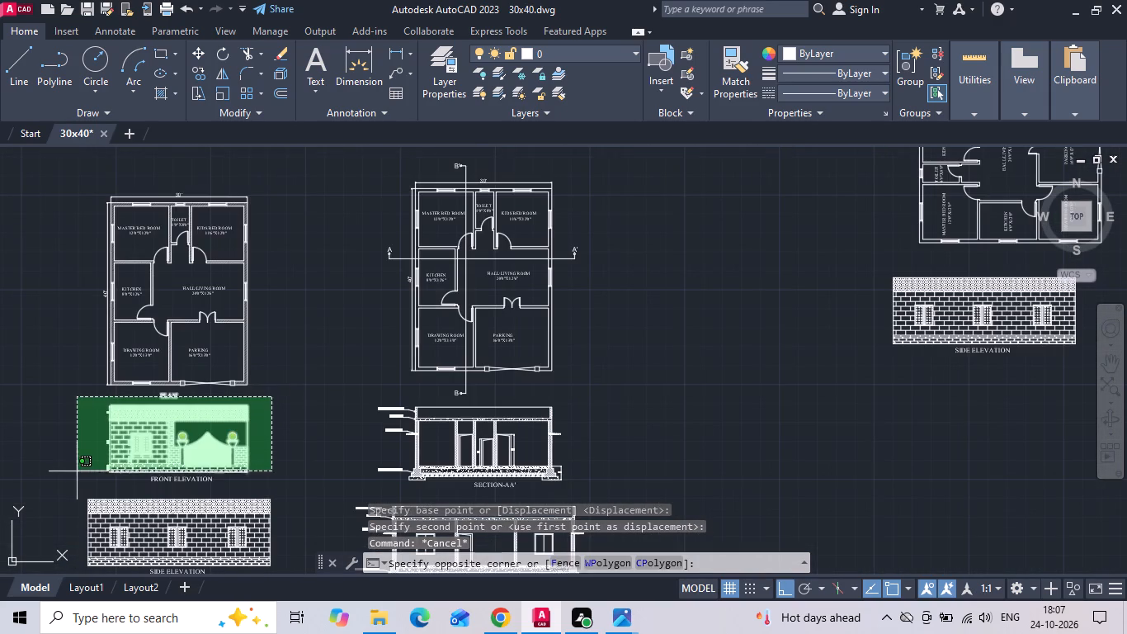
left_click(294, 408)
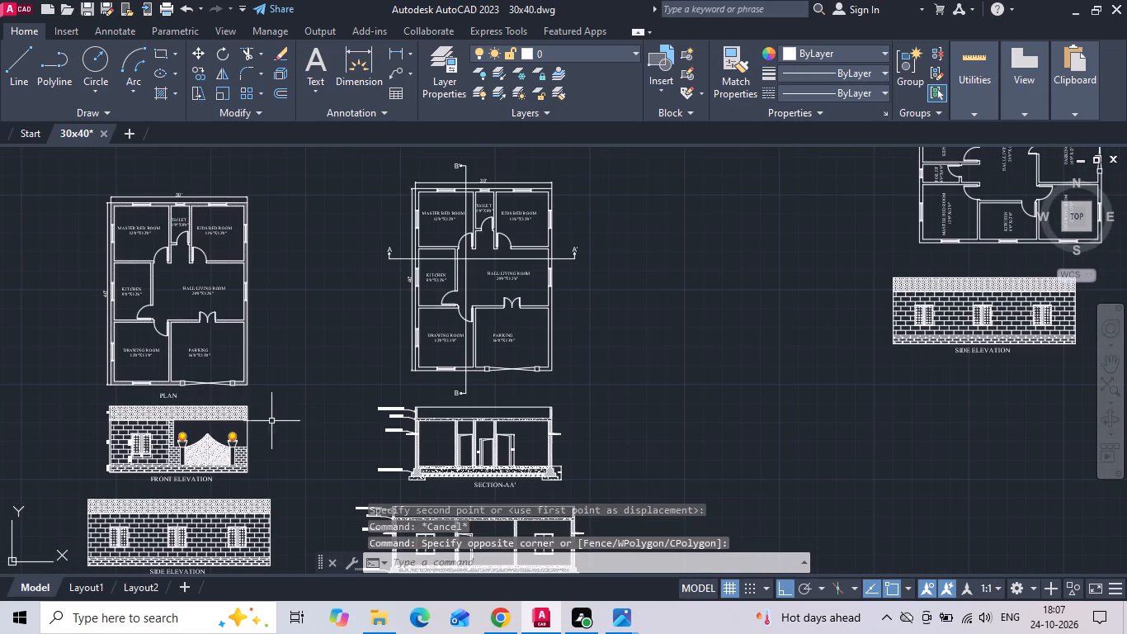
middle_click_drag(278, 418, 370, 362)
scroll(285, 390, "up", 2)
left_click(459, 282)
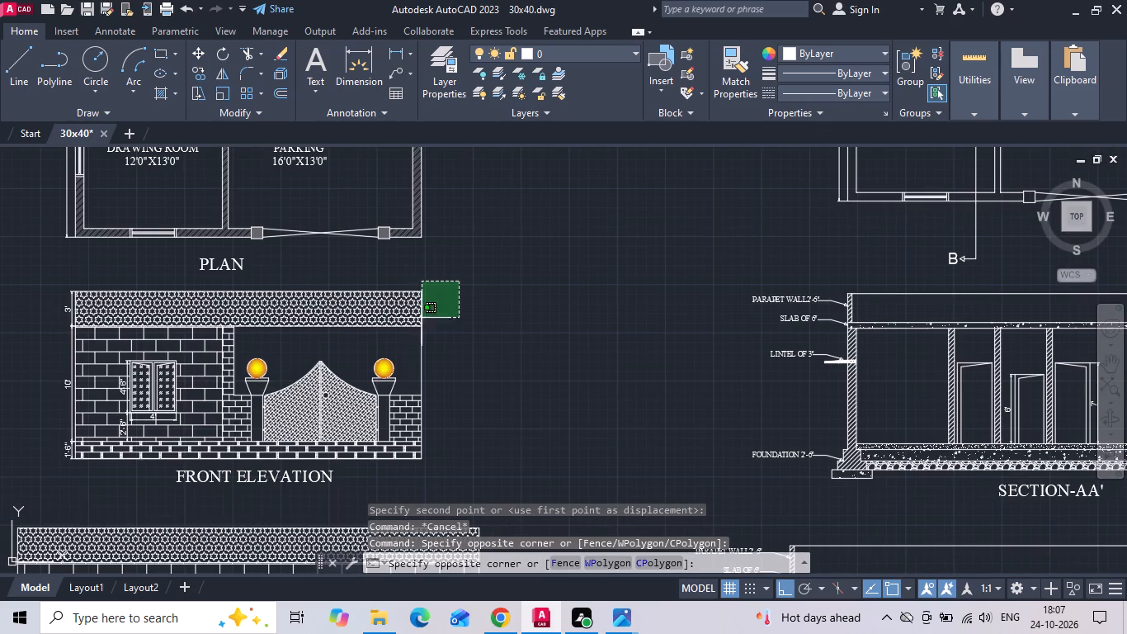
left_click(18, 498)
right_click(182, 369)
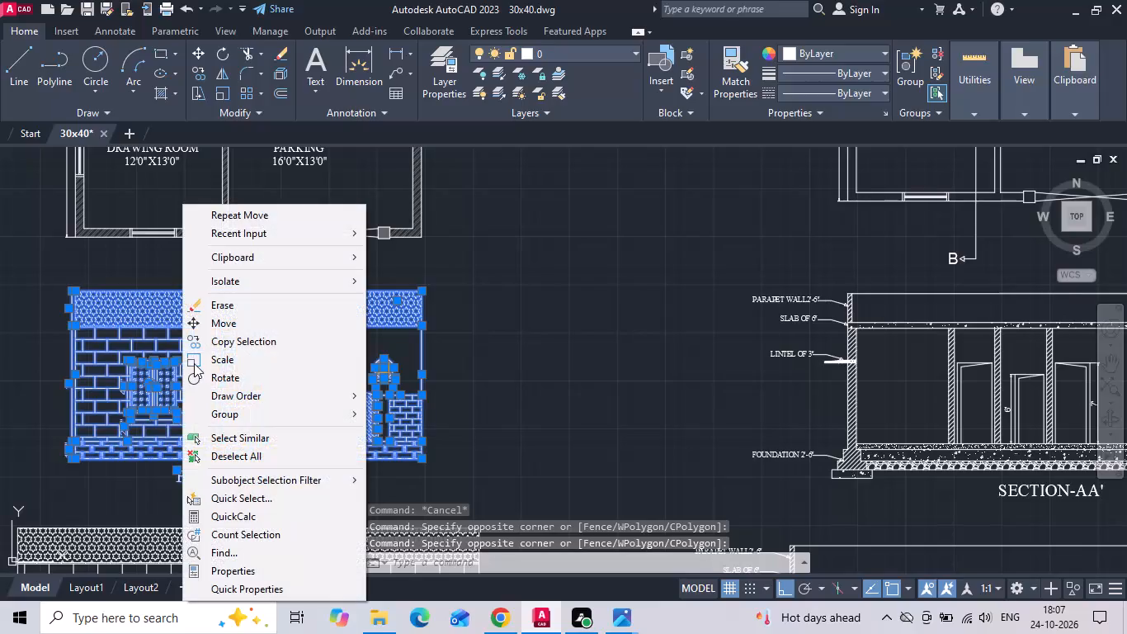
left_click(221, 343)
scroll(193, 382, "down", 2)
left_click_drag(192, 385, 276, 369)
middle_click_drag(870, 259, 469, 324)
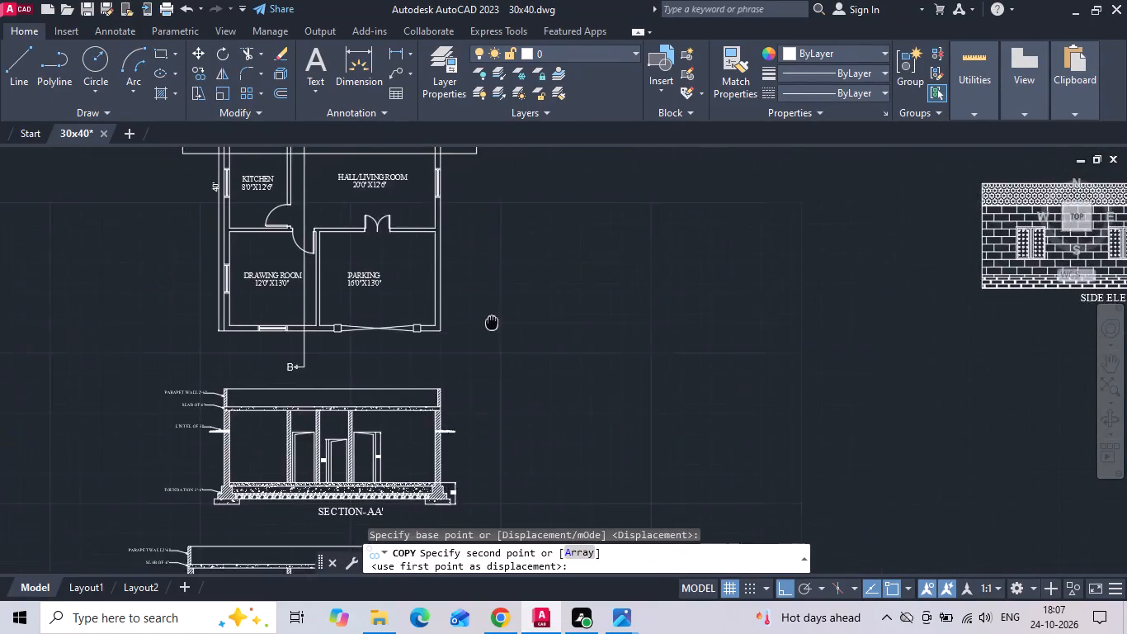
middle_click_drag(469, 324, 431, 333)
scroll(422, 334, "down", 1)
left_click(809, 385)
key("Escape")
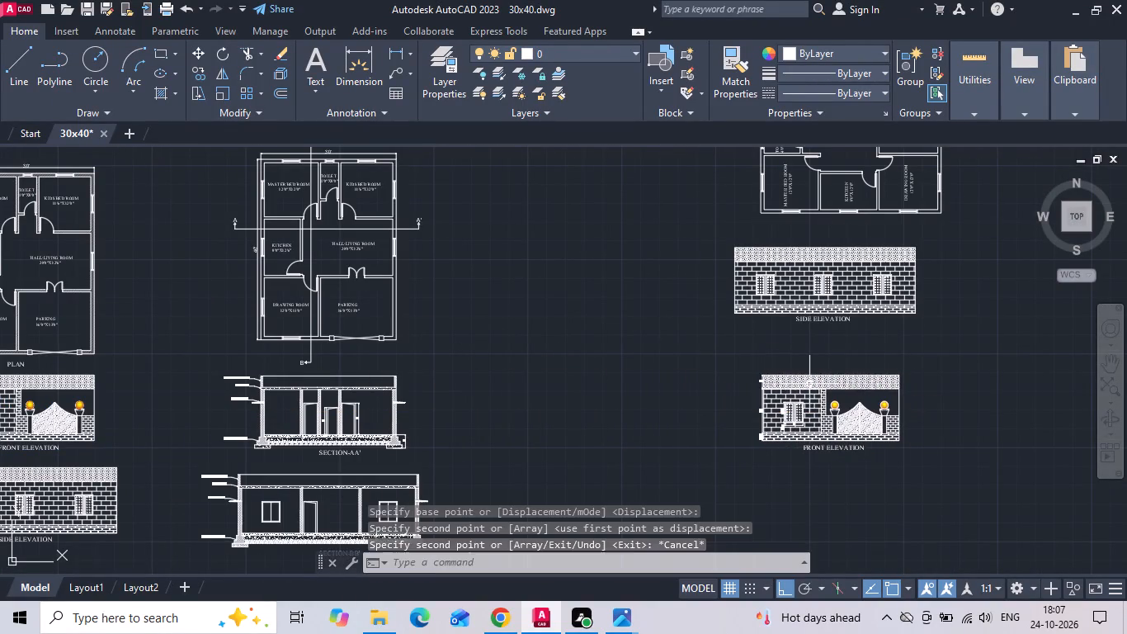
key("ctrl+s")
key("ctrl+s")
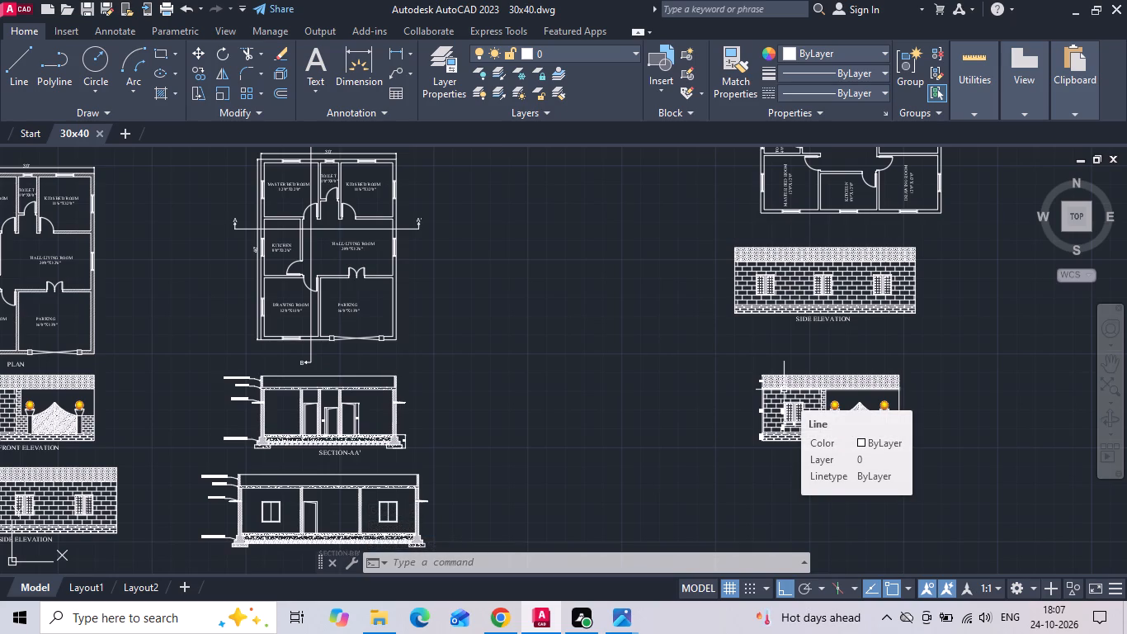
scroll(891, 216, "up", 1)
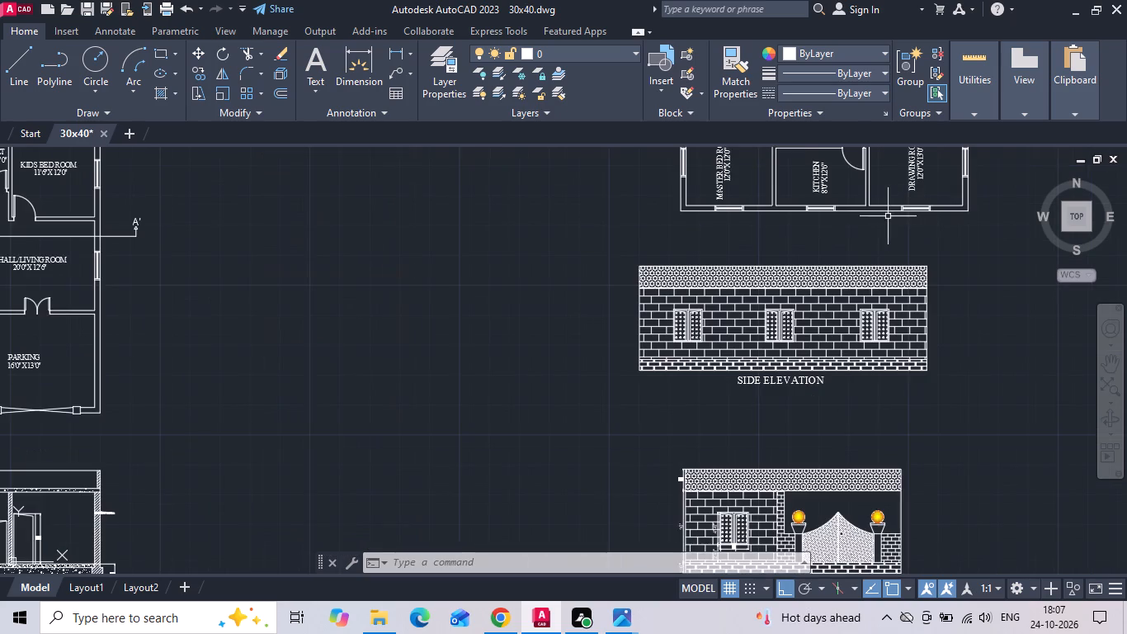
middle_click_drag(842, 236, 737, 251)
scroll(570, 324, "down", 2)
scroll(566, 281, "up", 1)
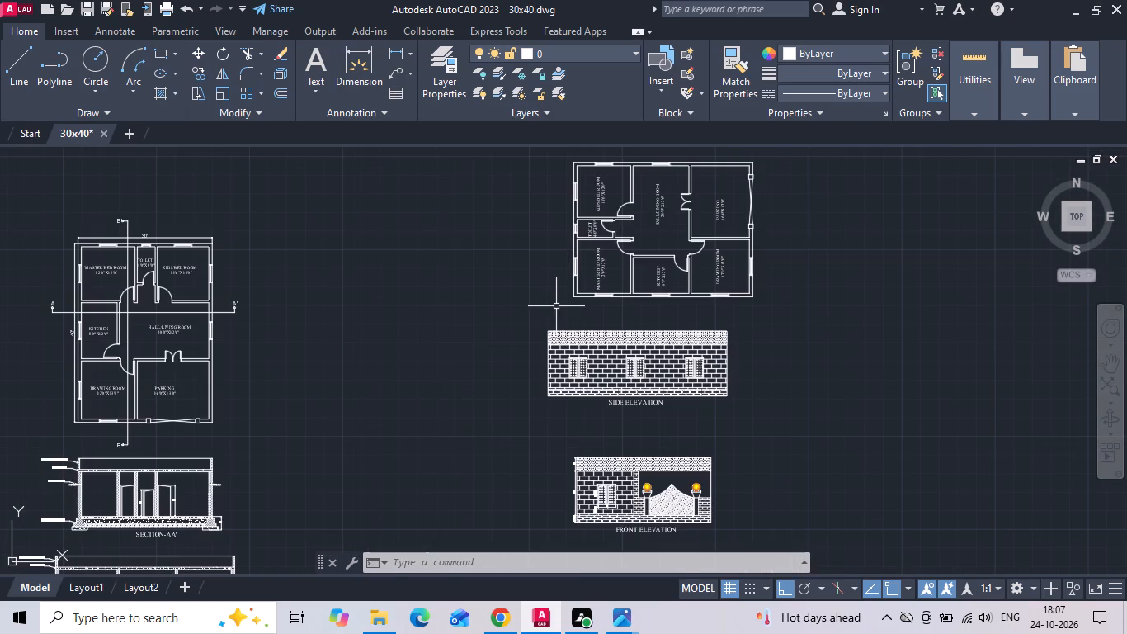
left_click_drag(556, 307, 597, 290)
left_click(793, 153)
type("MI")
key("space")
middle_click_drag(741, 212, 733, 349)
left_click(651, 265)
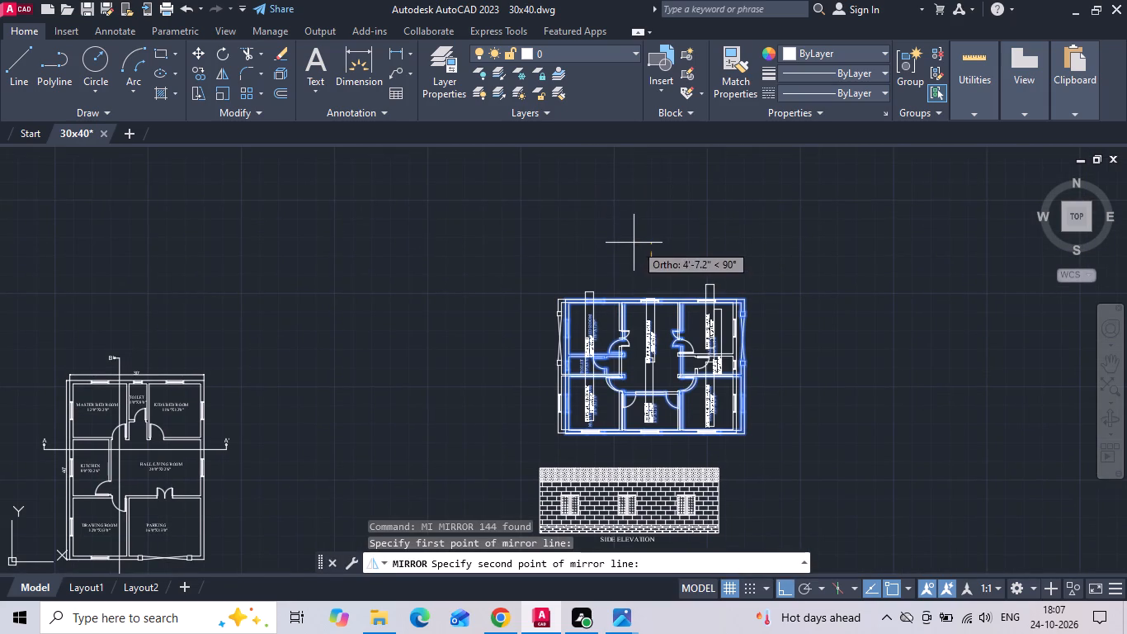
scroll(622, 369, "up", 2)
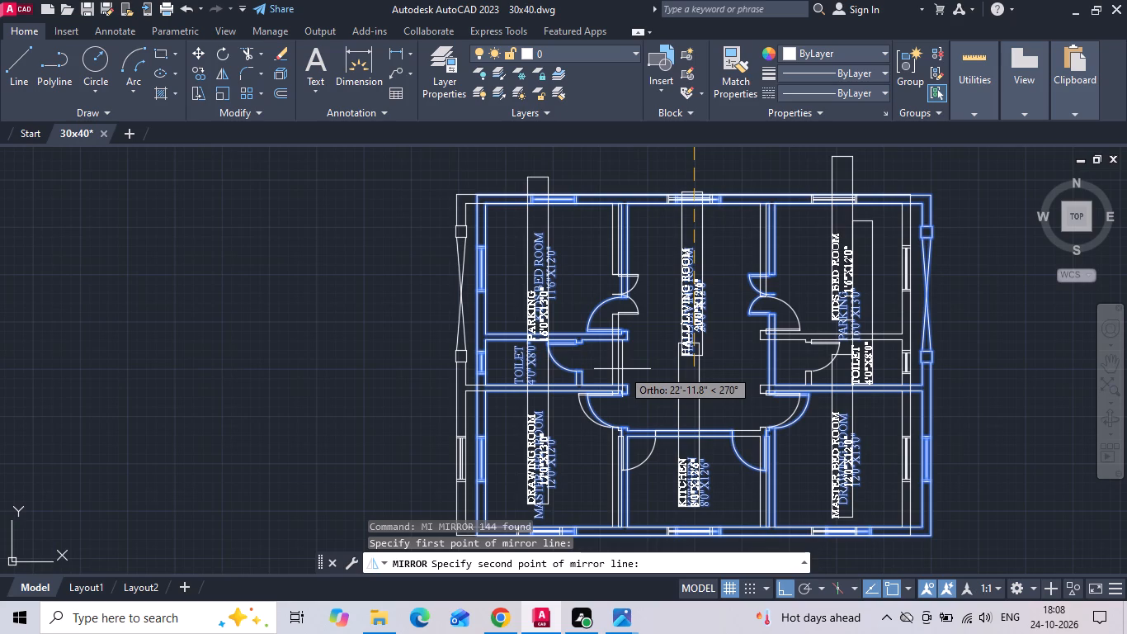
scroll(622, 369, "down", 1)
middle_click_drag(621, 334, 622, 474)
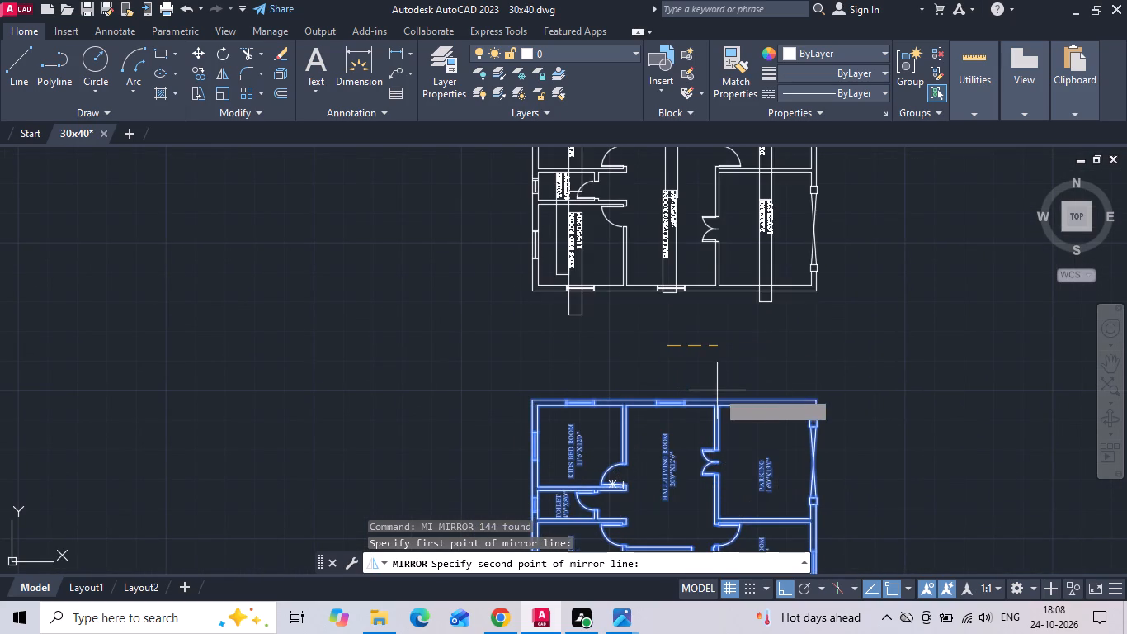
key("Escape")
Mirror the rotated plan about a horizontal line above it, erasing the source objects.
scroll(640, 273, "down", 1)
left_click_drag(777, 330, 784, 360)
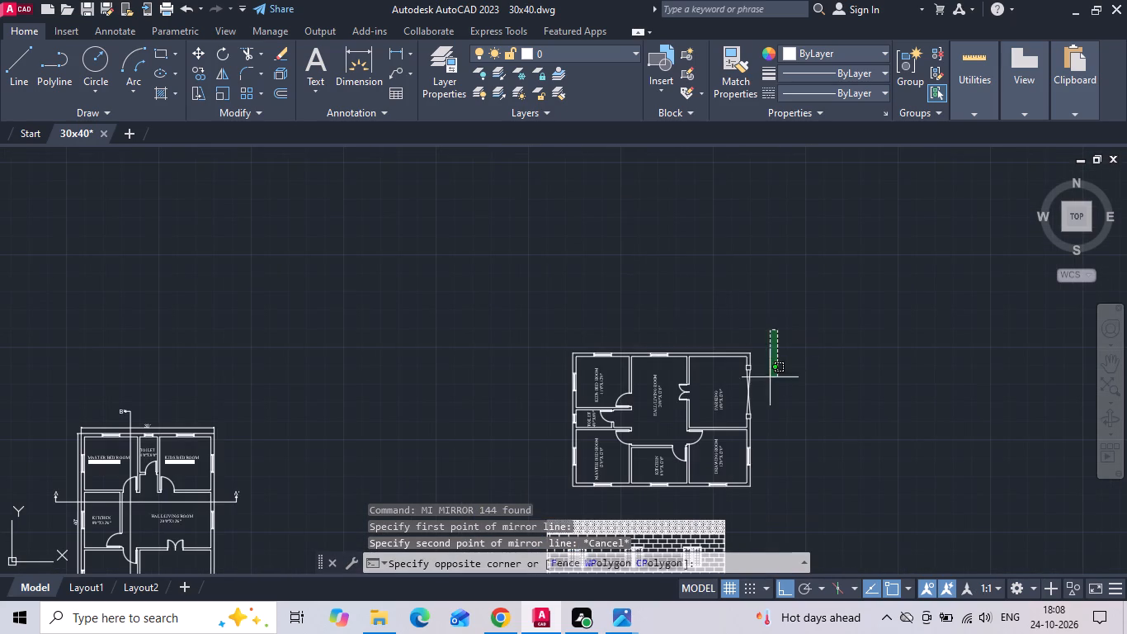
left_click(521, 497)
key("m")
key("i")
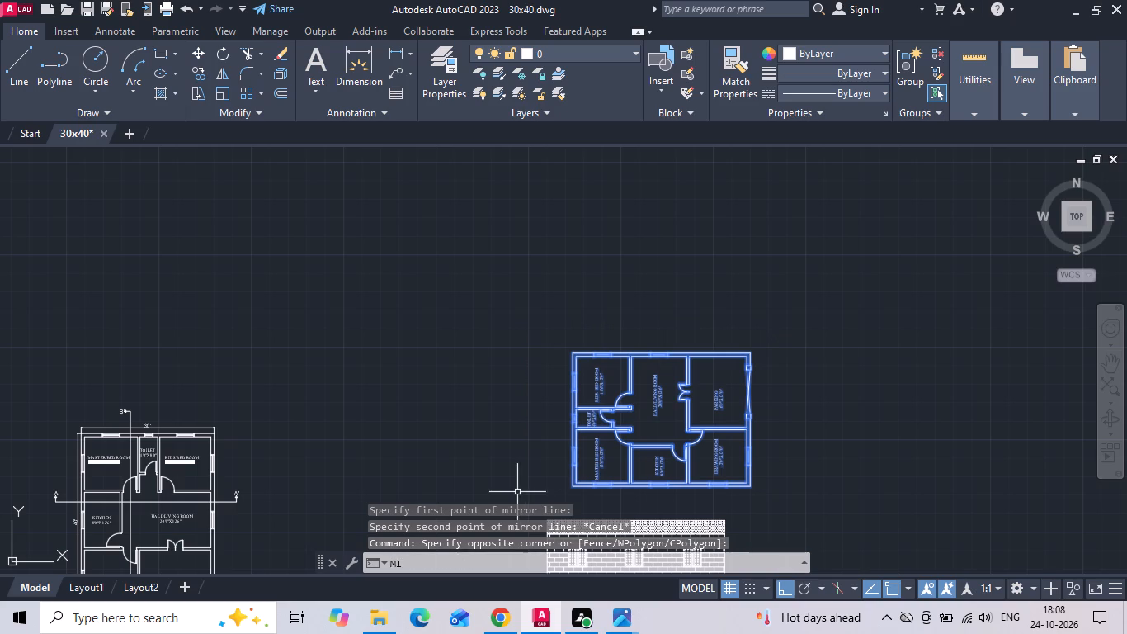
key("space")
left_click_drag(686, 304, 672, 305)
left_click(607, 310)
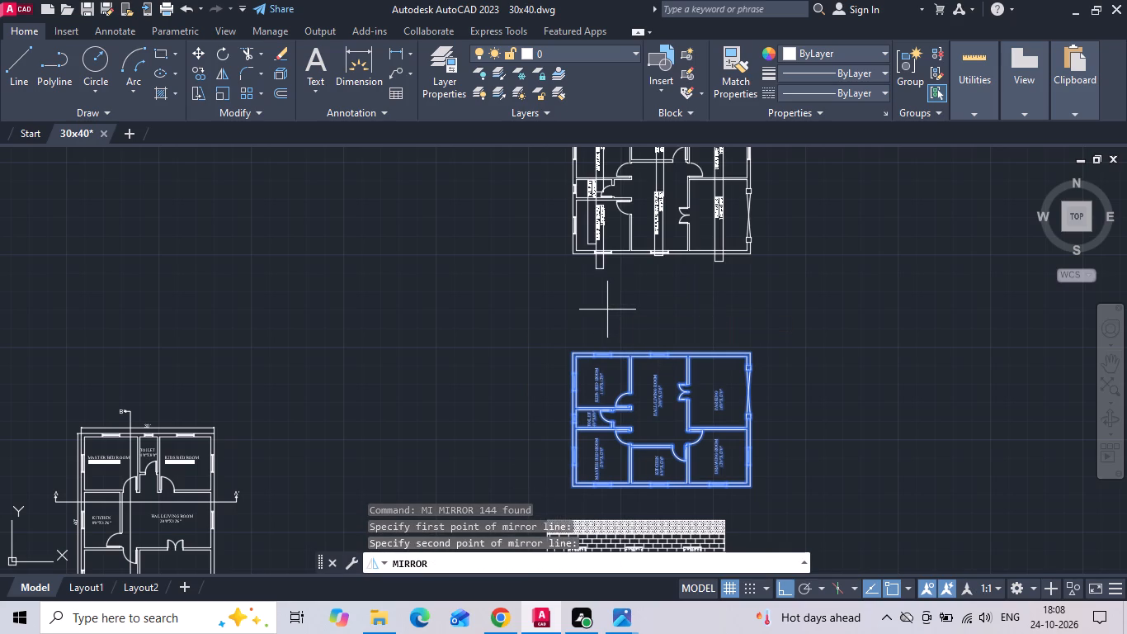
type("Y")
key("space")
Move the mirrored plan straight down to just above the copied side elevation.
scroll(593, 336, "down", 1)
left_click_drag(559, 336, 563, 328)
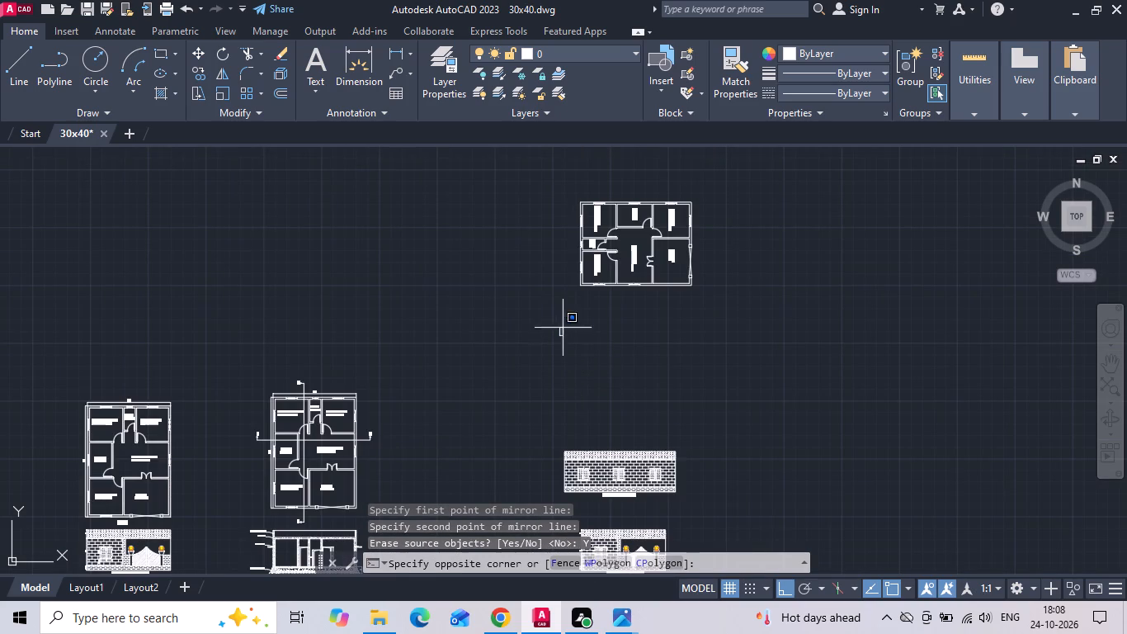
left_click_drag(563, 328, 566, 324)
left_click(741, 178)
right_click(741, 177)
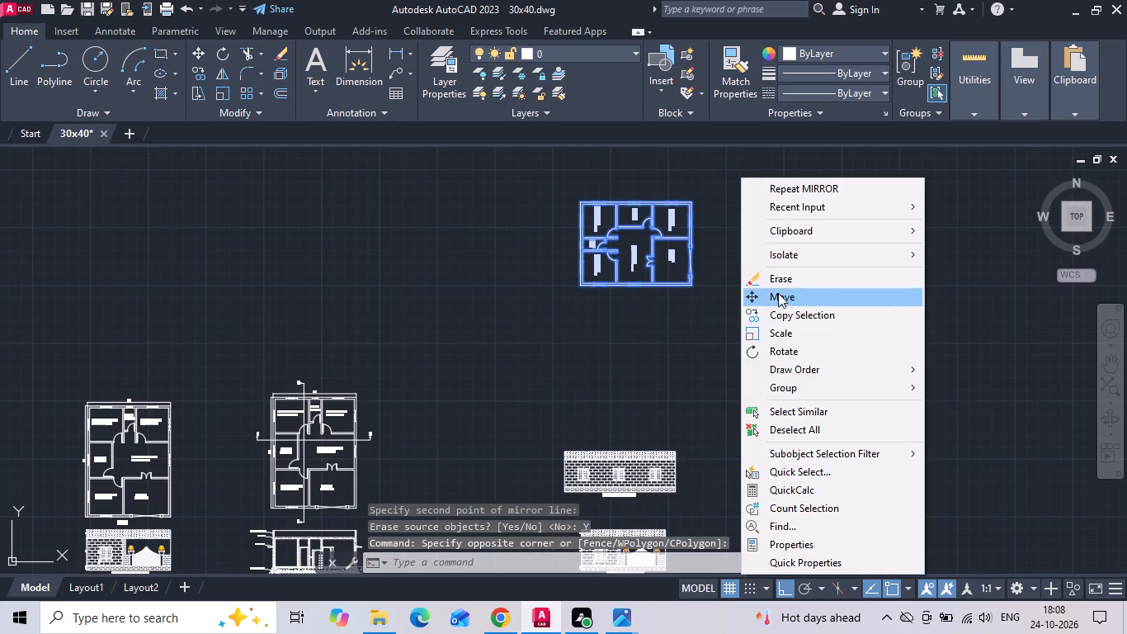
left_click(778, 293)
scroll(743, 284, "down", 1)
left_click(739, 284)
scroll(752, 390, "up", 3)
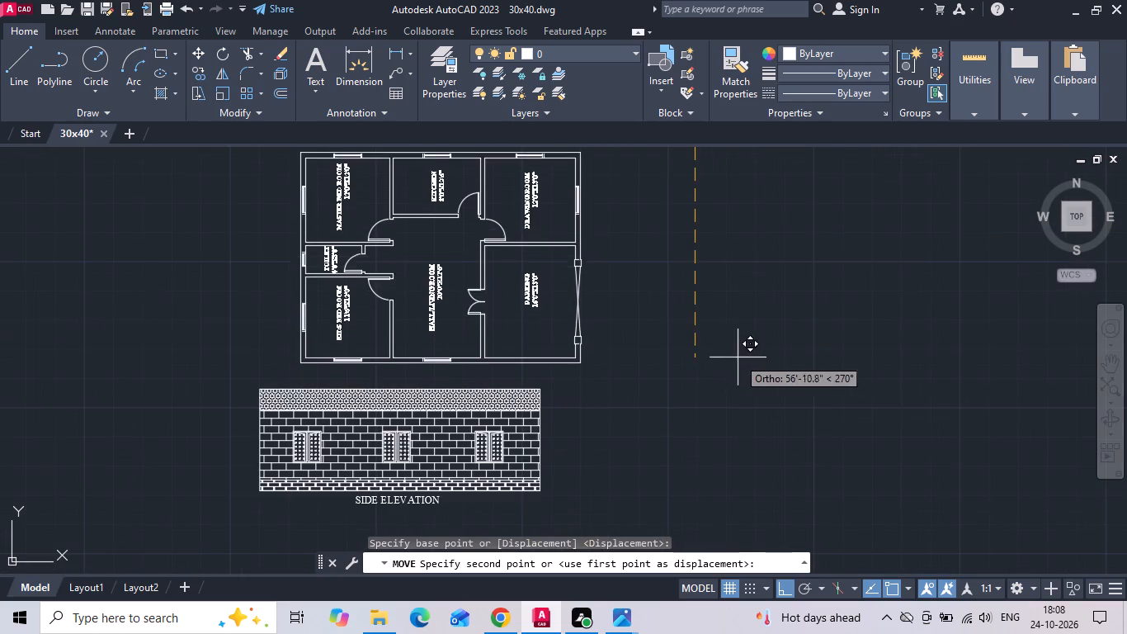
left_click(670, 336)
Move the mirrored plan horizontally so its outer corner aligns with the end of the copied side elevation, and save the drawing.
scroll(390, 354, "down", 1)
left_click_drag(319, 362, 336, 357)
left_click(554, 198)
right_click(554, 198)
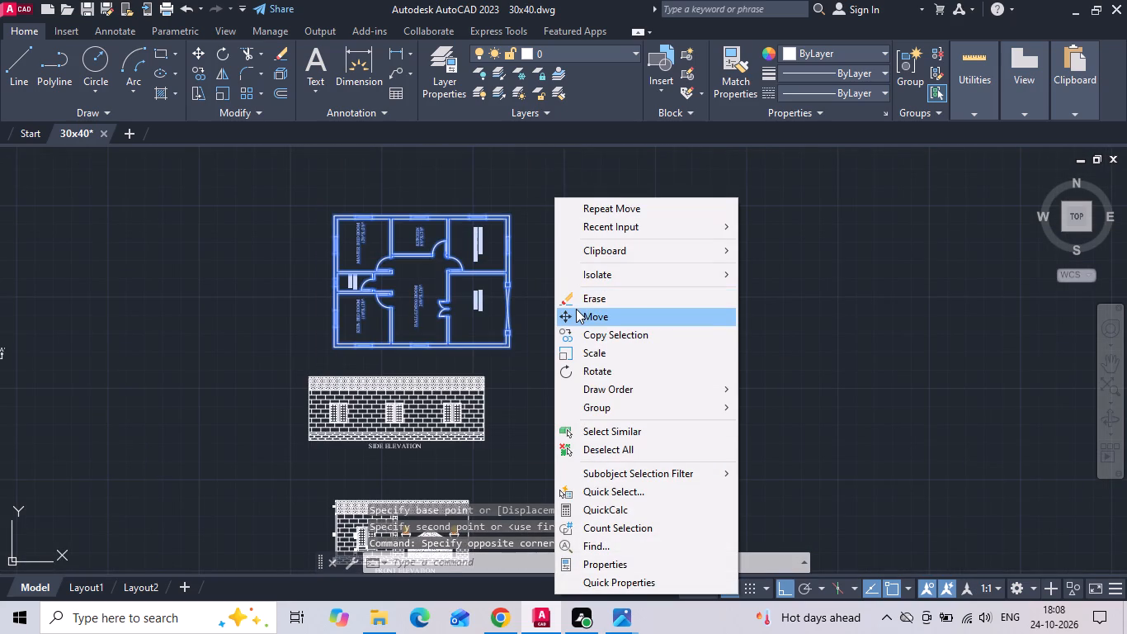
left_click(577, 310)
scroll(318, 412, "up", 3)
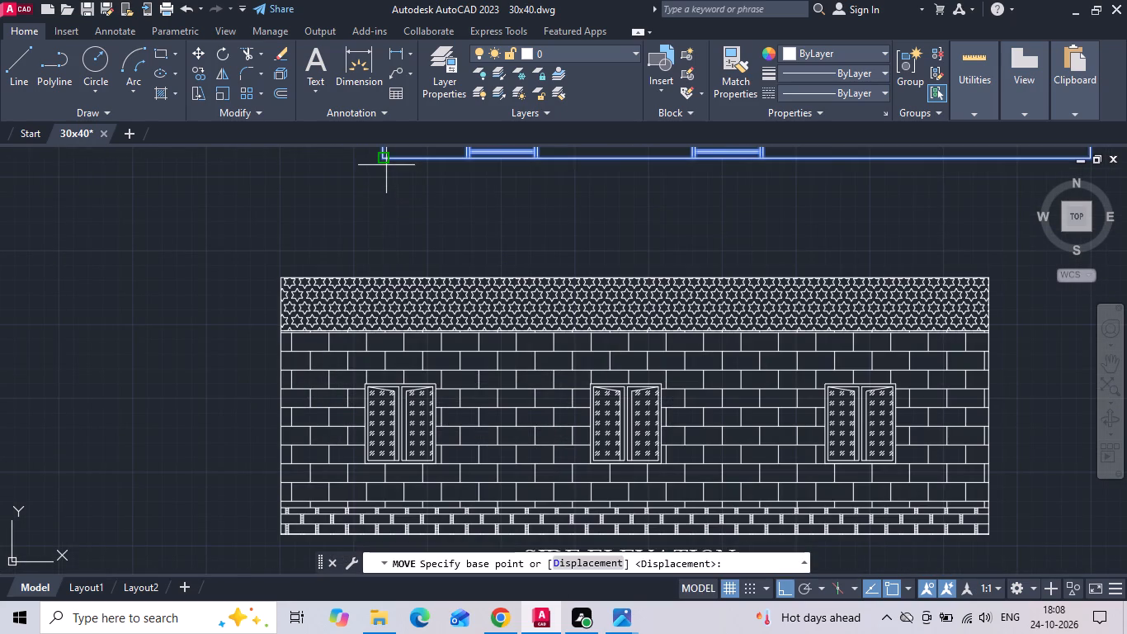
left_click(384, 158)
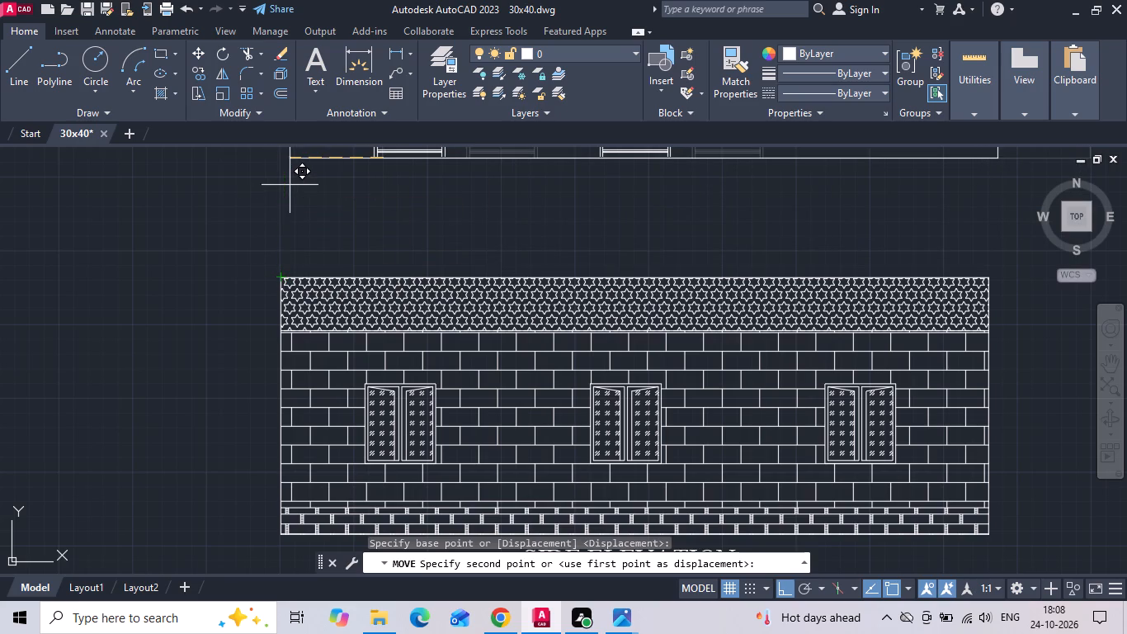
left_click(285, 185)
key("Escape")
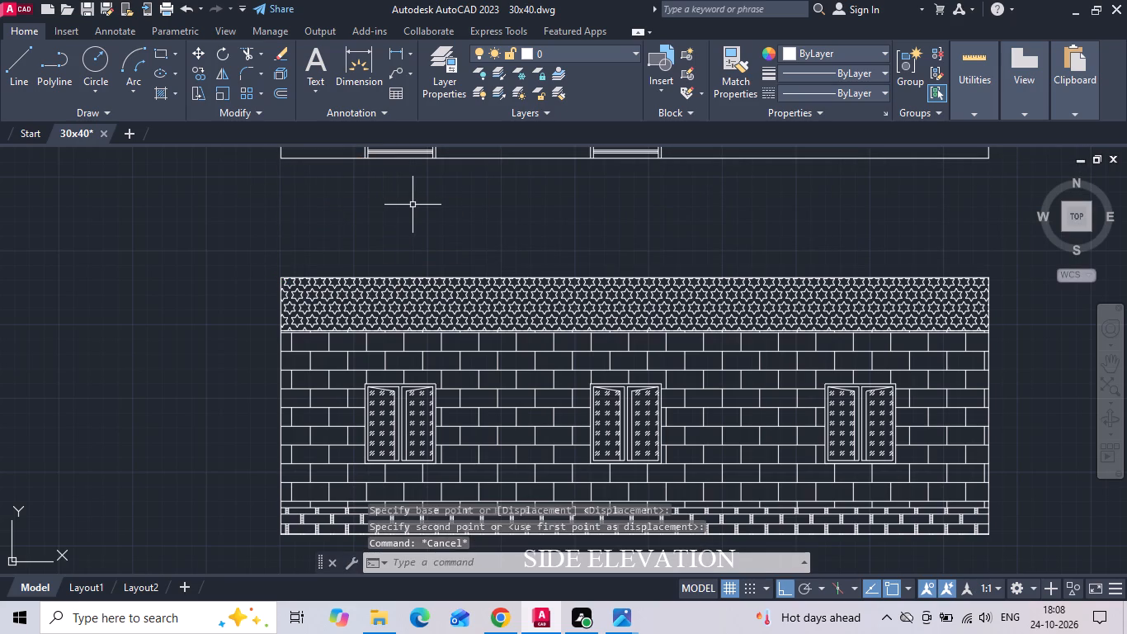
key("ctrl+s")
key("ctrl+s")
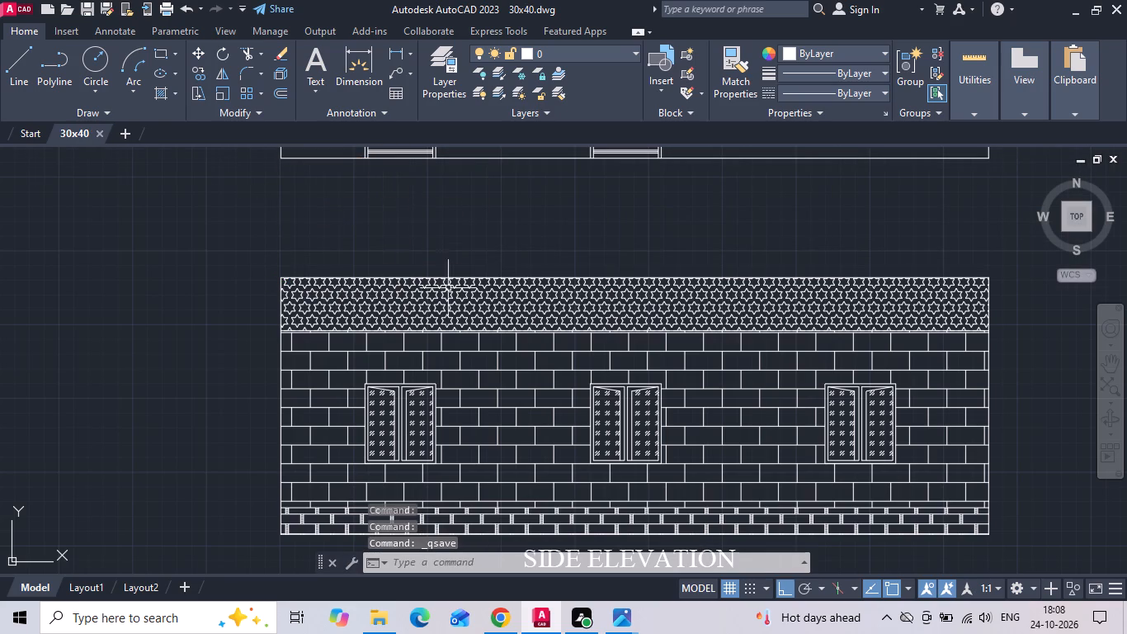
Delete the brick hatch from the main wall of the copied side elevation and save the drawing.
scroll(536, 347, "down", 1)
left_click(680, 371)
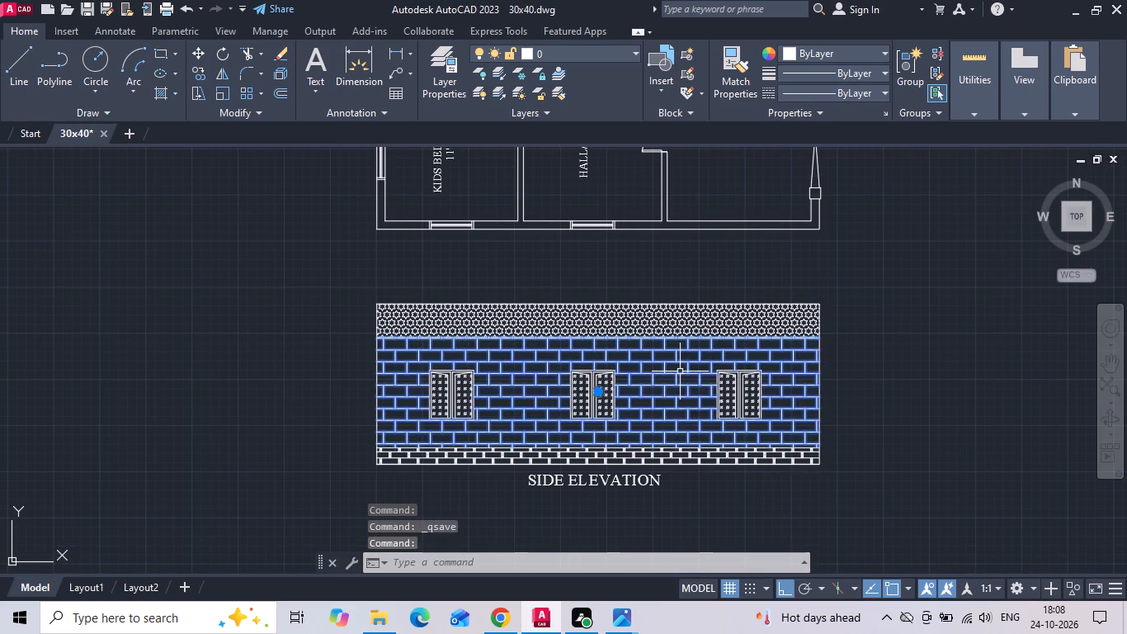
key("Delete")
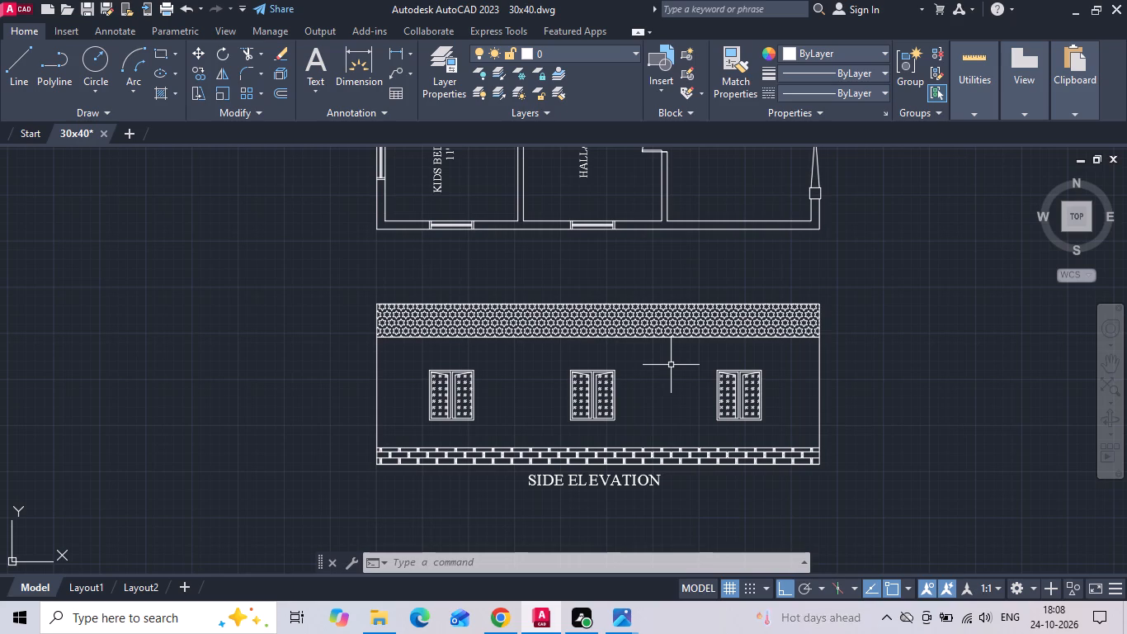
key("Escape")
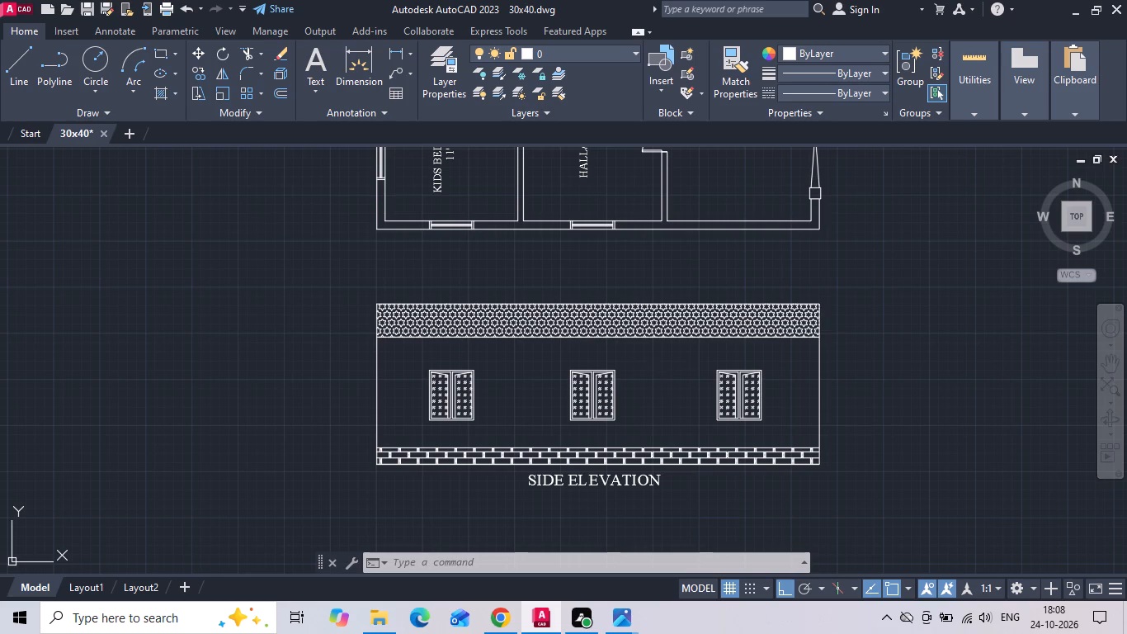
key("ctrl+s")
key("ctrl+s")
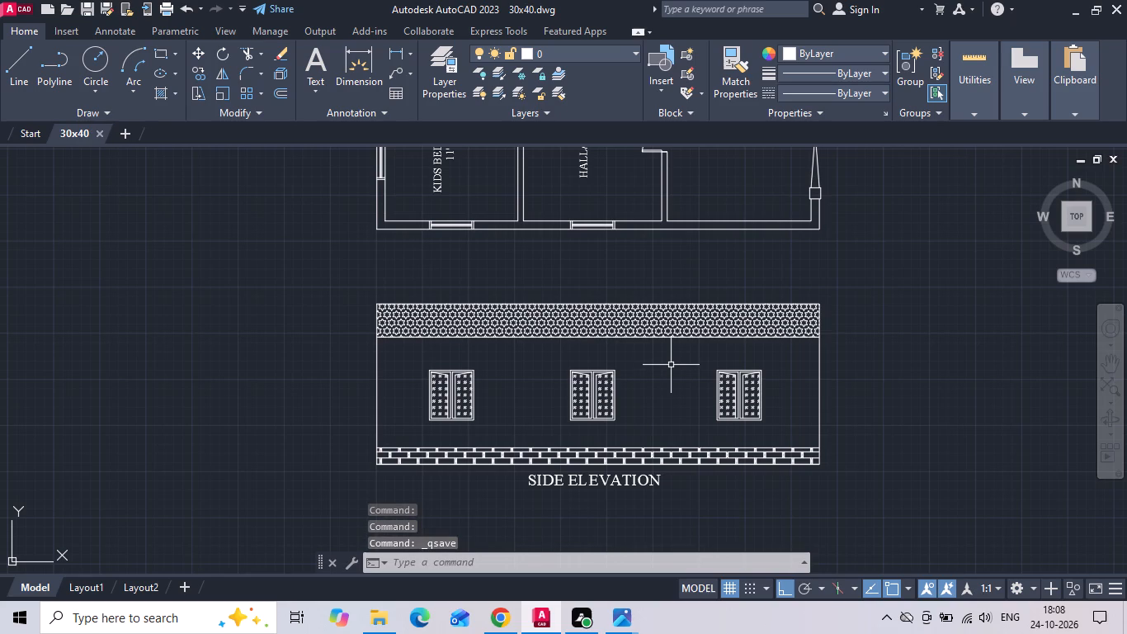
Draw a vertical construction line through the parking's inner corner at the hall wall of the mirrored plan, crossing the side elevation.
type("XL V")
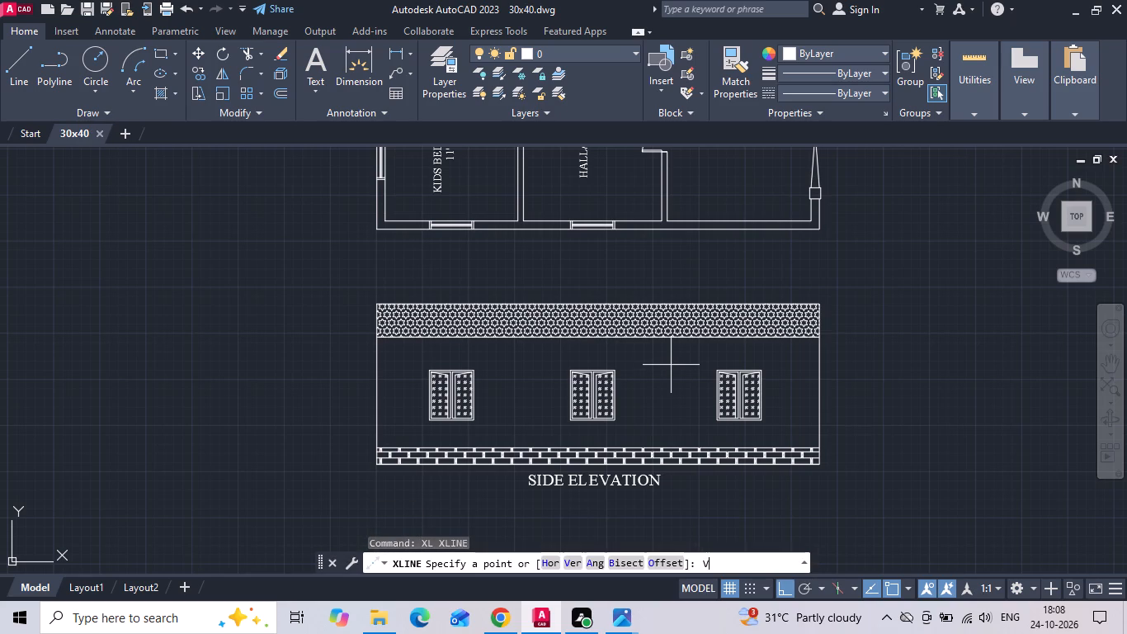
key("space")
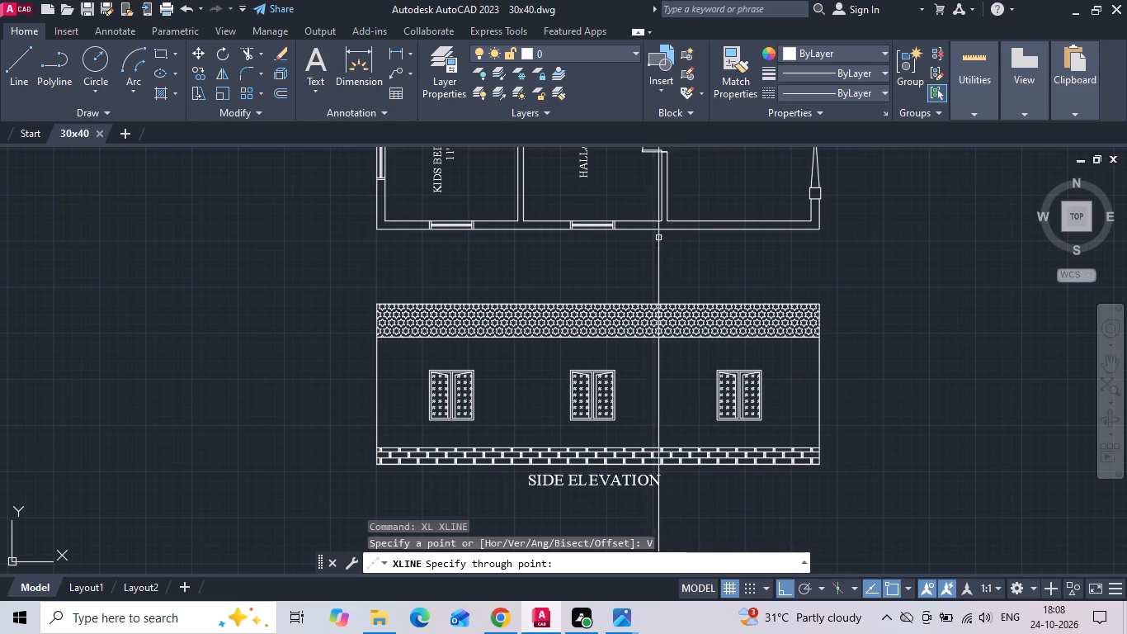
left_click(666, 216)
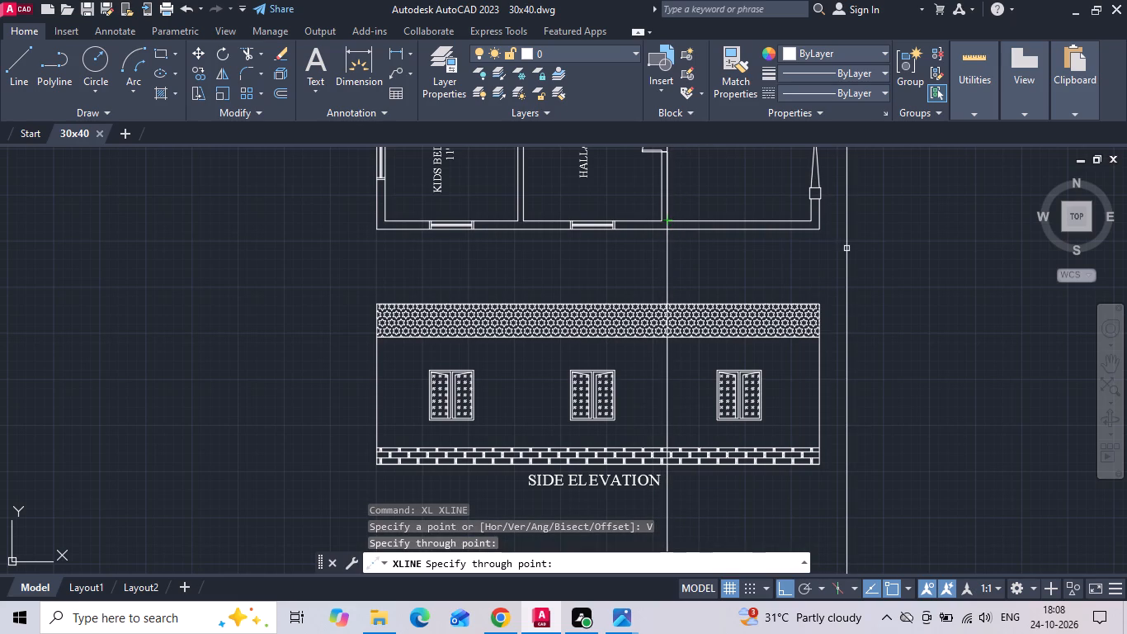
key("Escape")
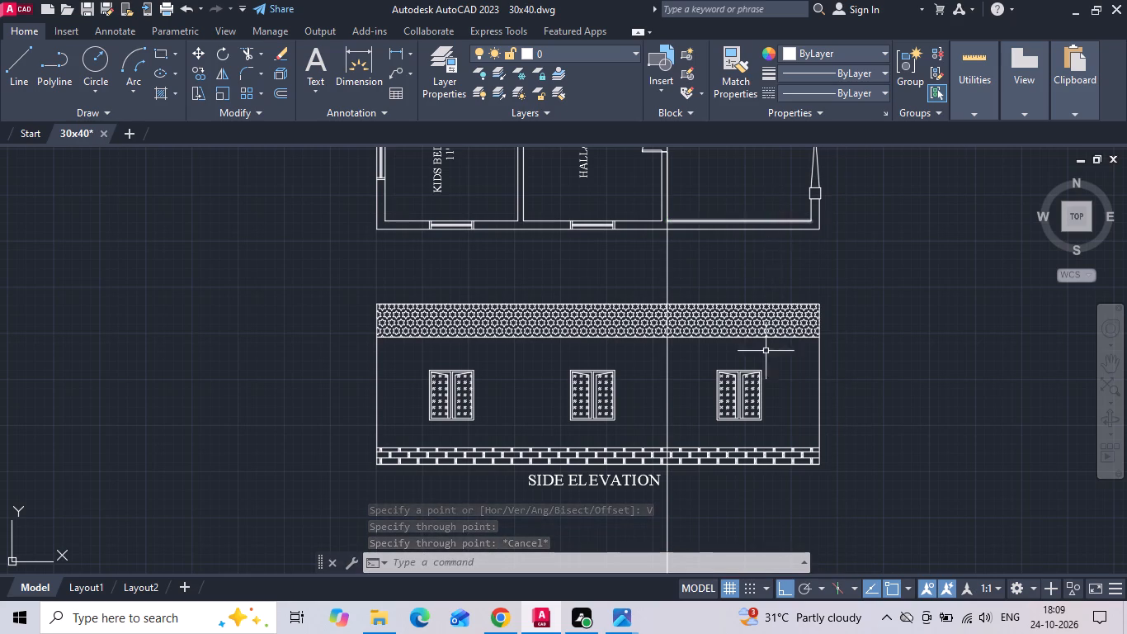
Examine the copied side elevation against the mirrored plan and the front elevation, including the parking end and gate wall.
scroll(686, 268, "down", 2)
scroll(687, 445, "up", 1)
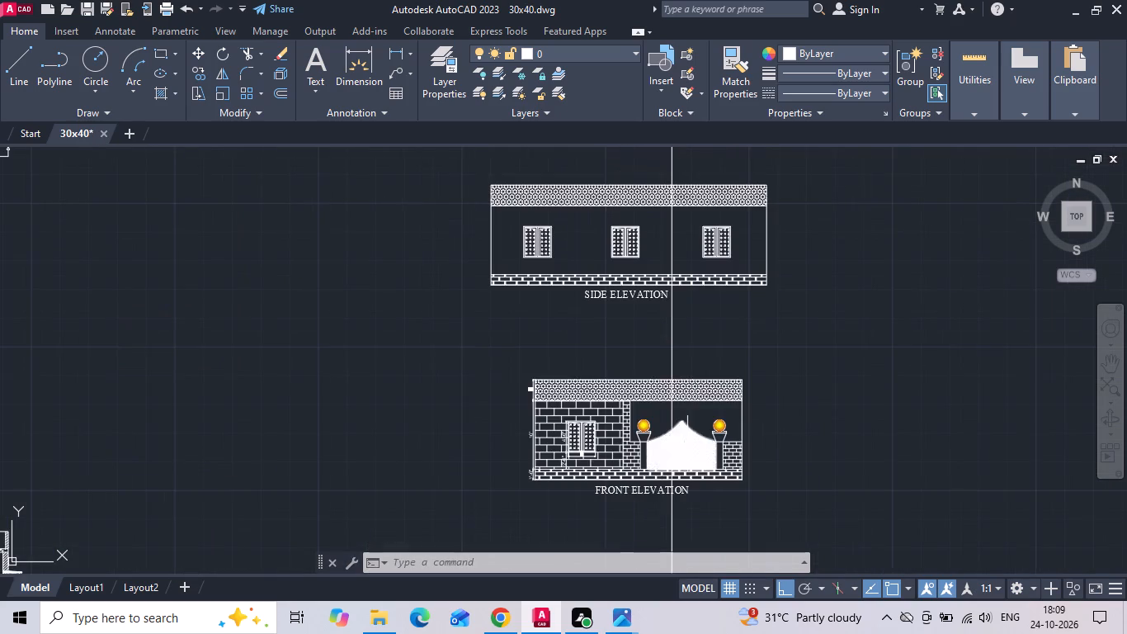
scroll(696, 296, "down", 1)
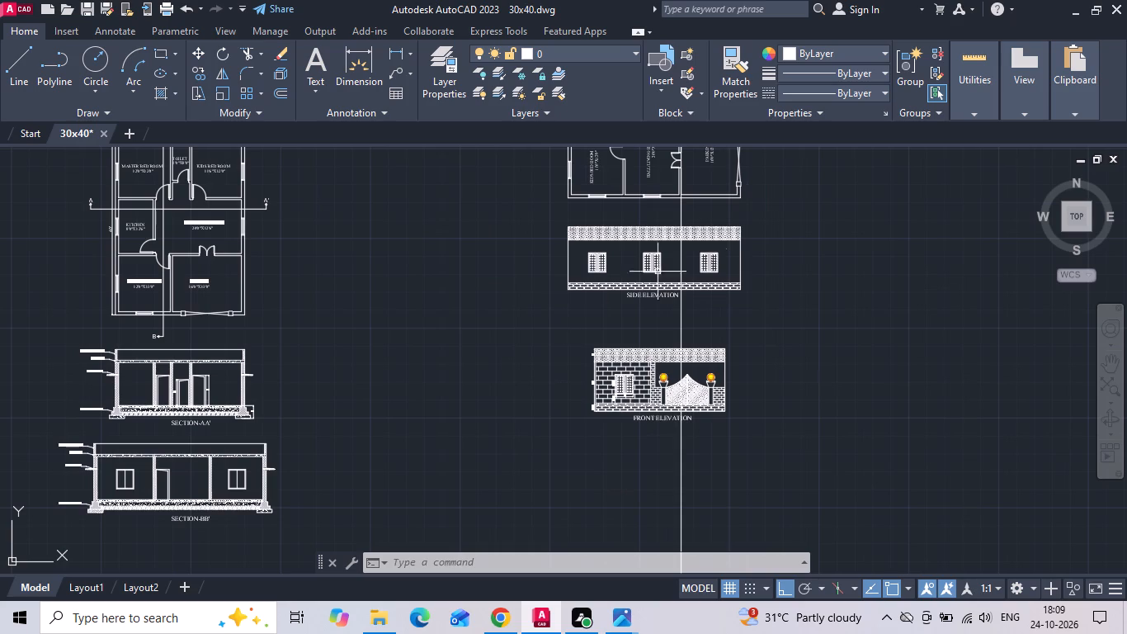
scroll(725, 201, "up", 2)
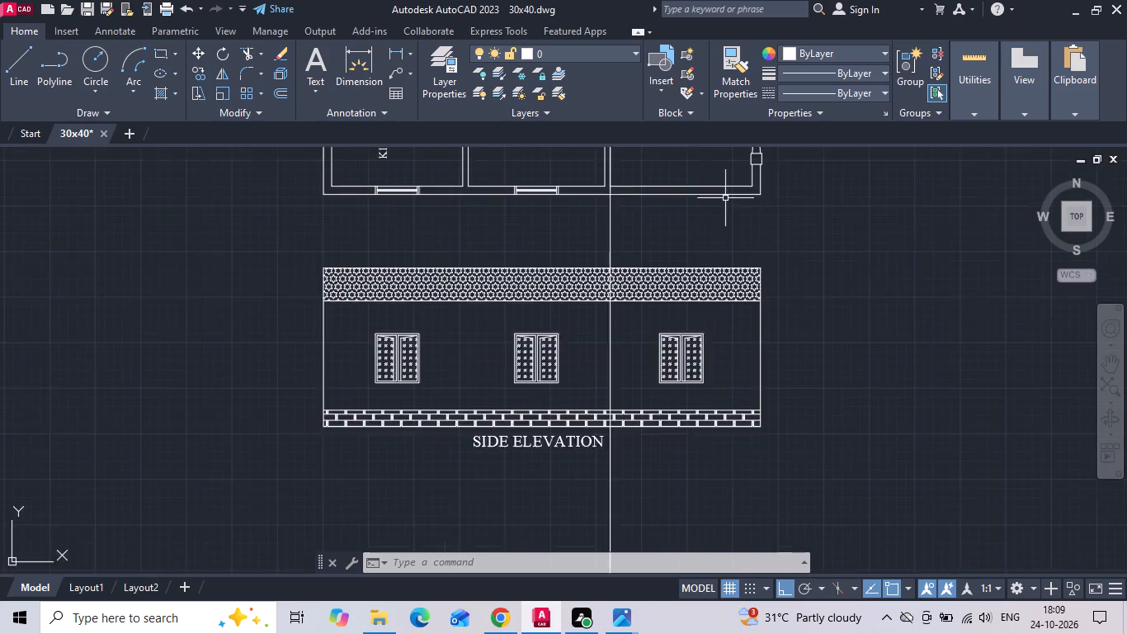
scroll(725, 198, "down", 4)
scroll(403, 305, "up", 3)
scroll(497, 174, "up", 3)
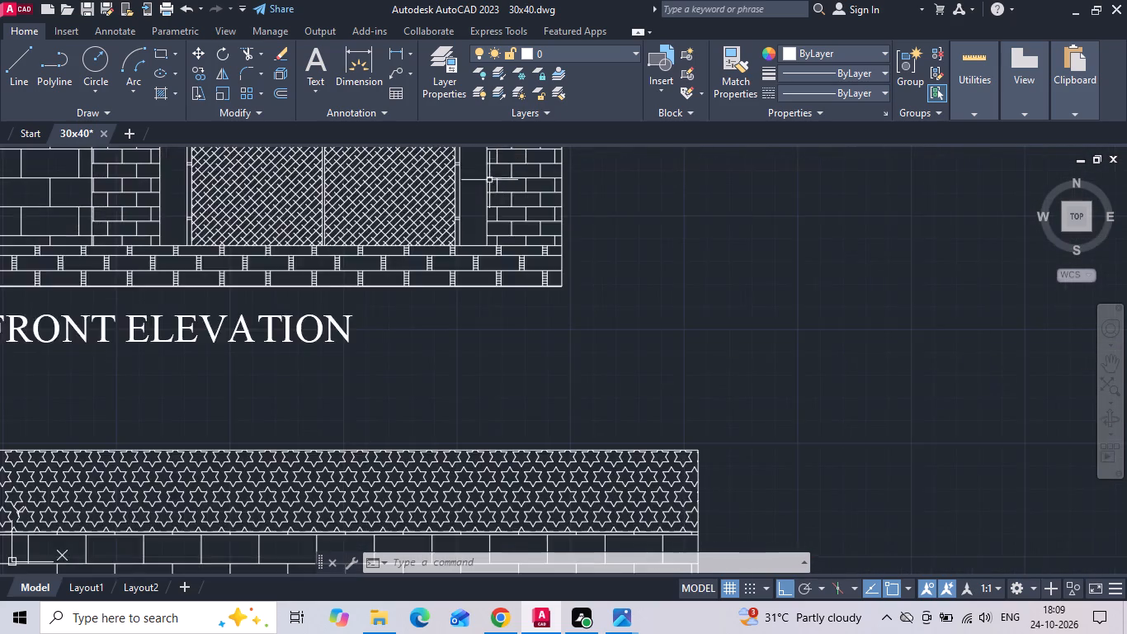
scroll(323, 293, "down", 3)
scroll(743, 287, "down", 1)
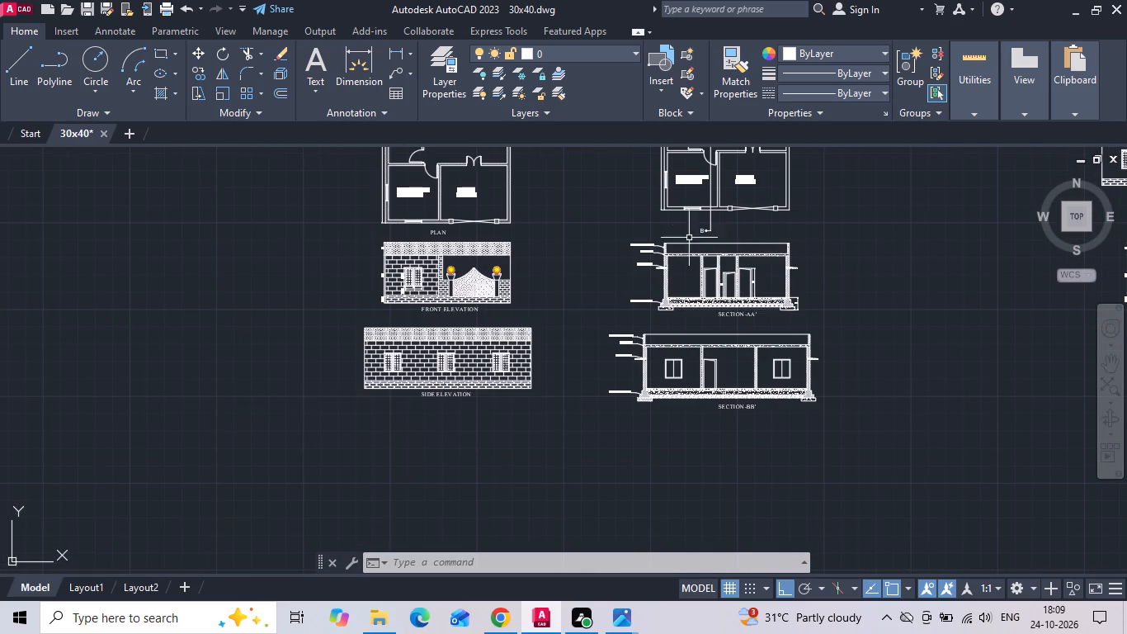
middle_click_drag(894, 294, 456, 371)
scroll(776, 330, "up", 1)
middle_click_drag(776, 263, 762, 339)
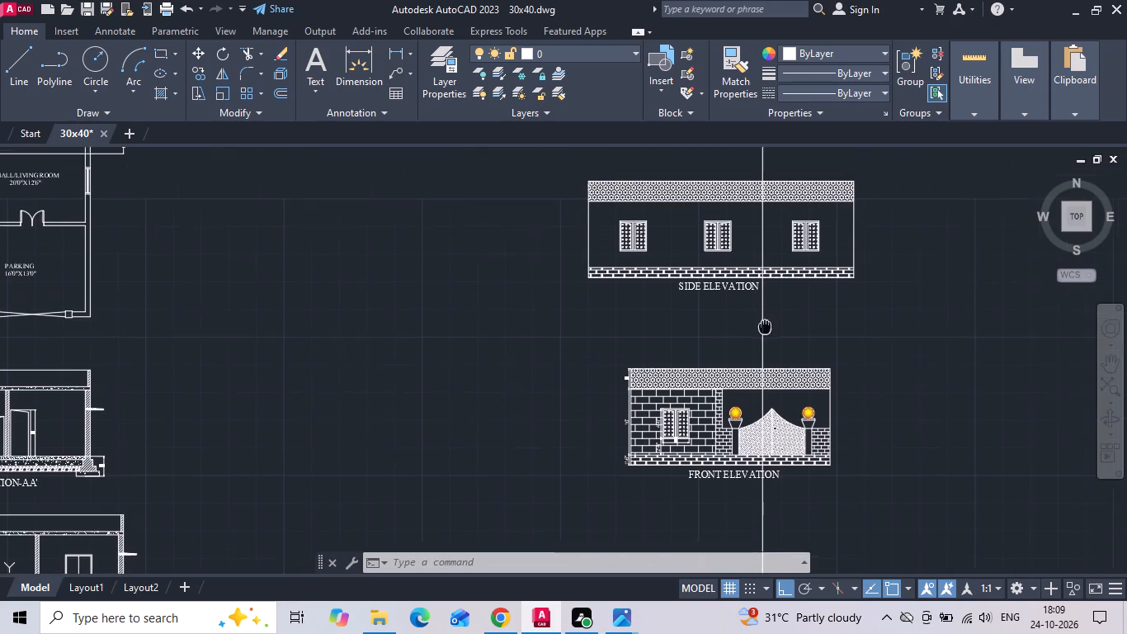
middle_click_drag(762, 339, 743, 424)
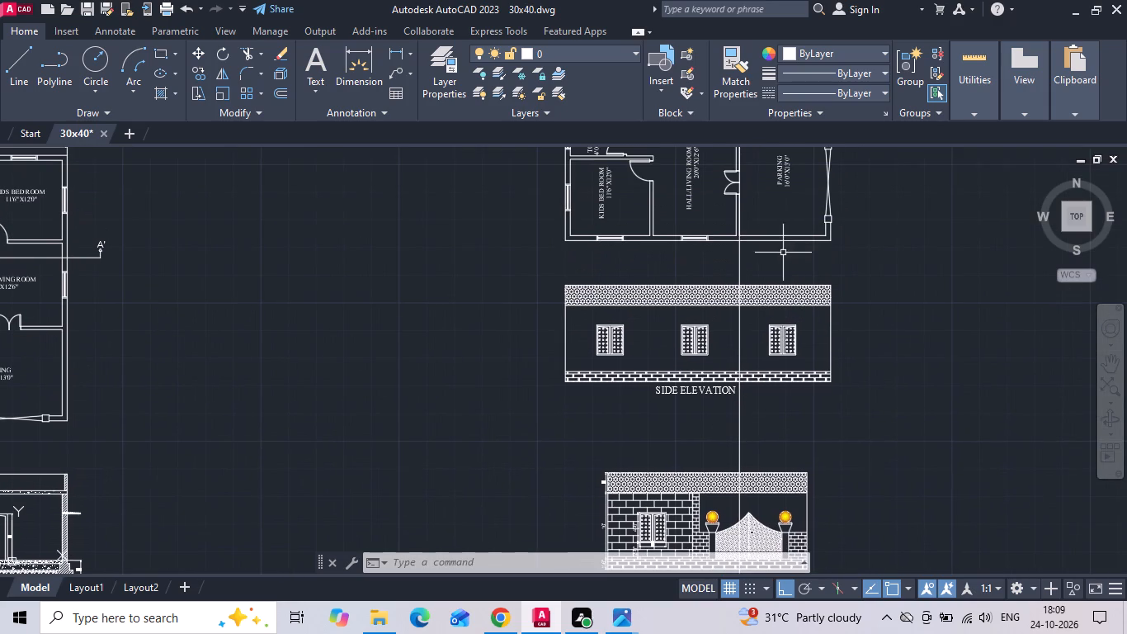
scroll(785, 263, "up", 1)
Save the drawing.
key("ctrl+s")
key("ctrl+s")
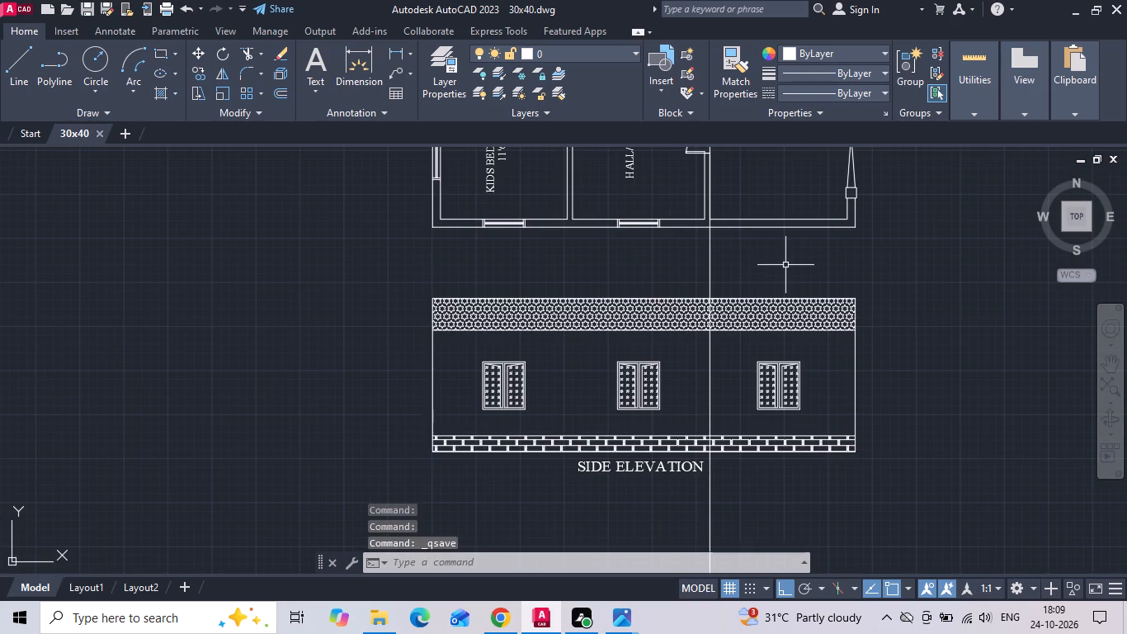
Delete the window on the parking side of the construction line in the copied side elevation.
left_click_drag(735, 343, 762, 375)
left_click(819, 417)
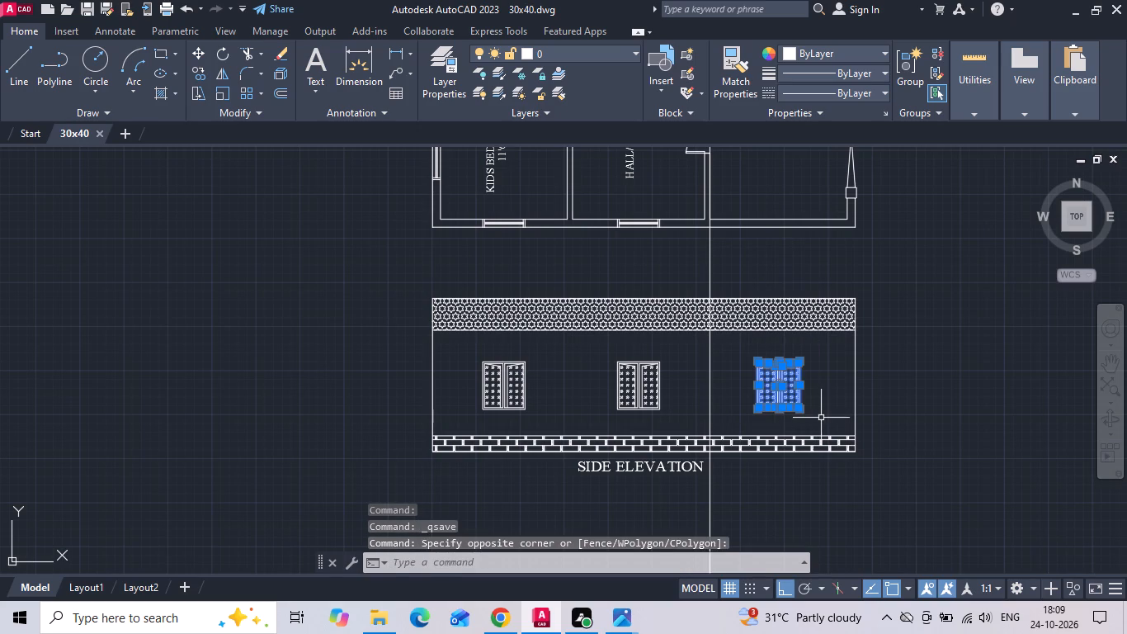
key("Delete")
Add a vertical linear dimension to the low brick wall beside the gate in the original front elevation, and save the drawing.
scroll(812, 365, "down", 1)
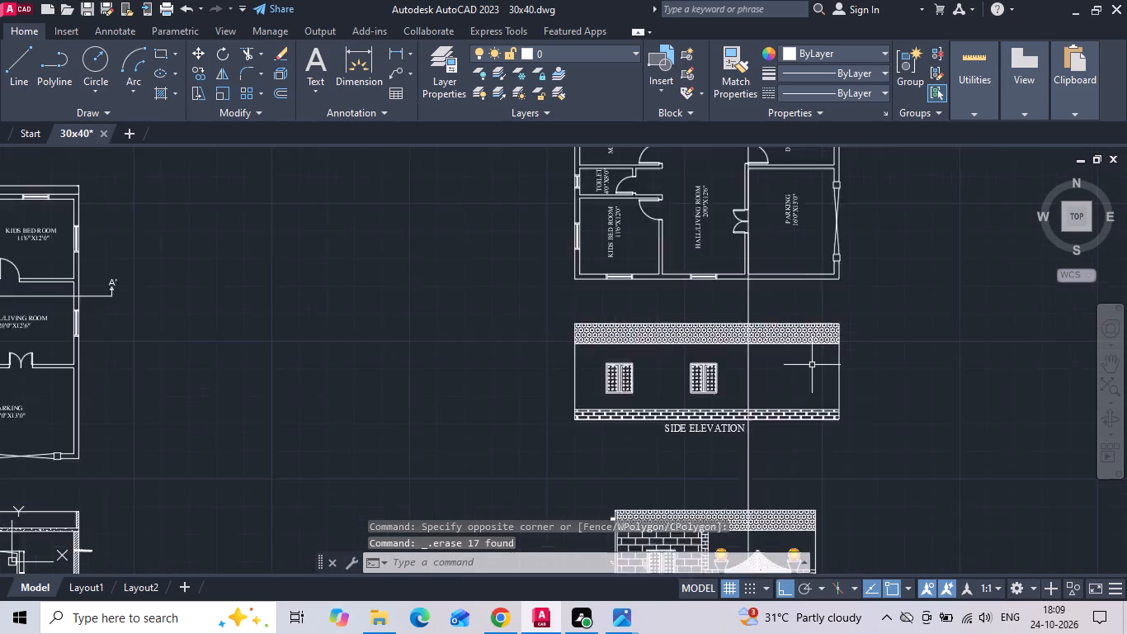
scroll(812, 365, "down", 1)
scroll(537, 376, "down", 1)
scroll(188, 467, "up", 2)
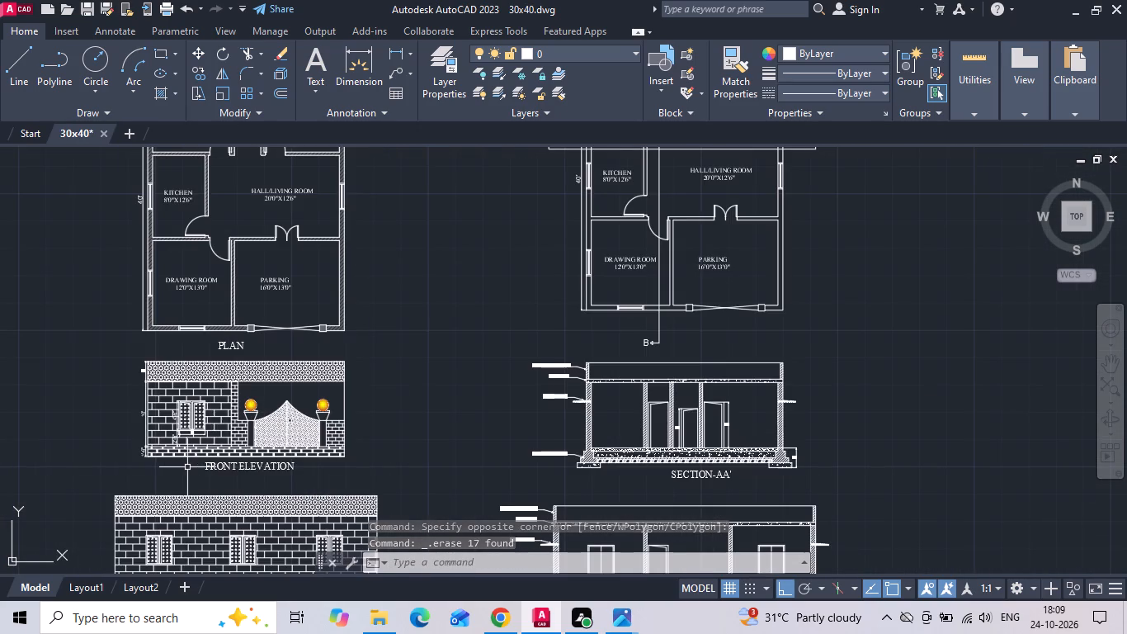
left_click(391, 50)
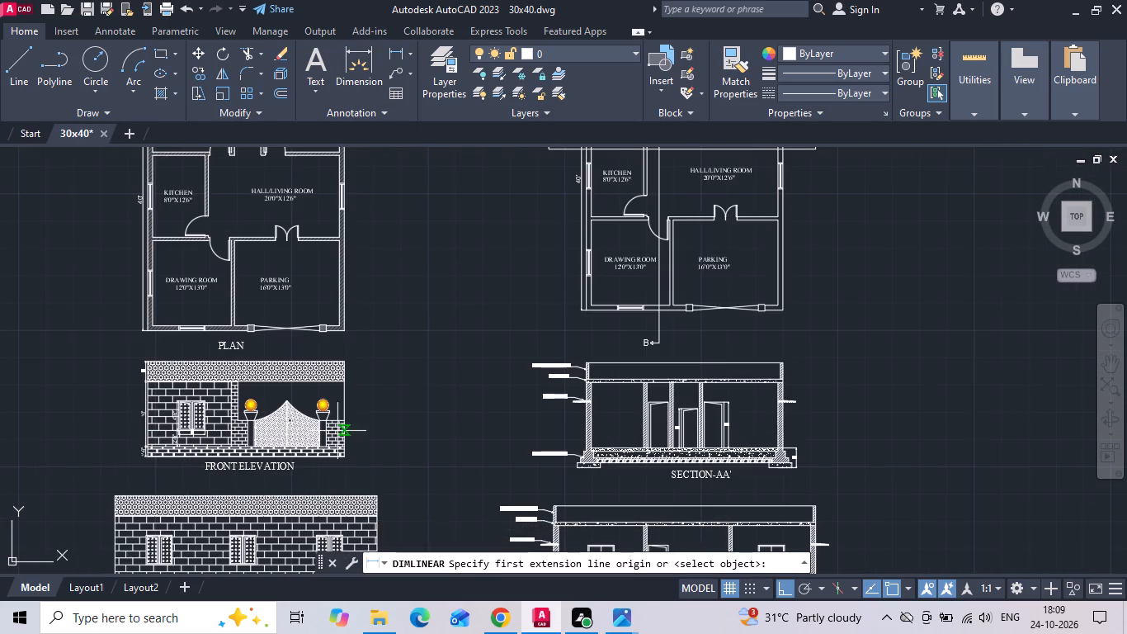
scroll(337, 433, "up", 3)
middle_click_drag(360, 401, 494, 355)
scroll(506, 372, "up", 2)
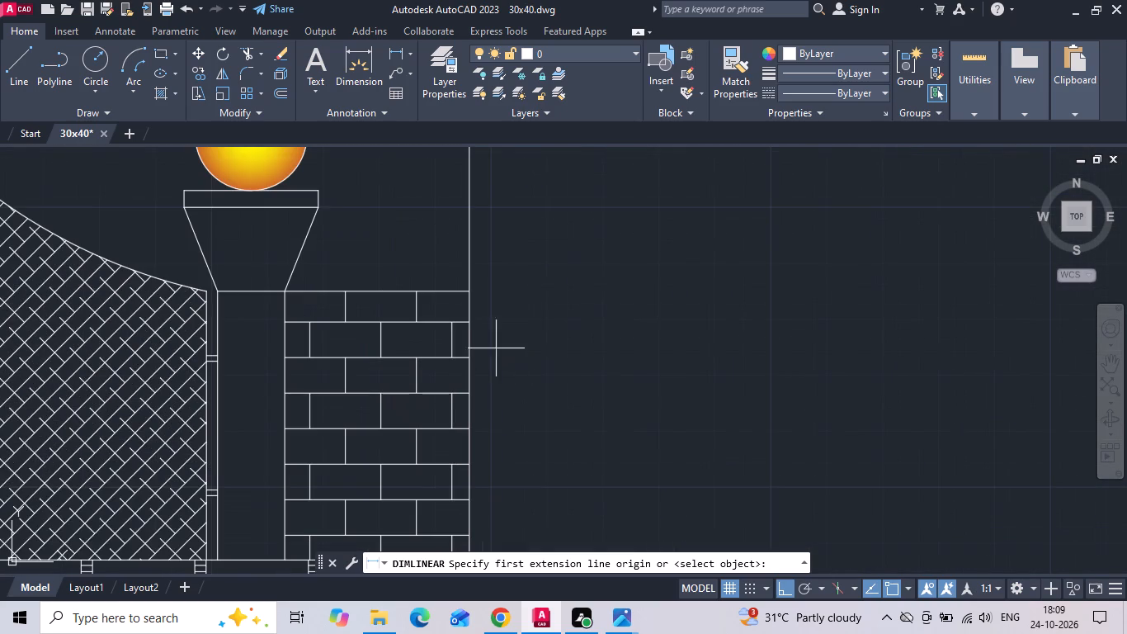
left_click(470, 291)
scroll(538, 261, "down", 2)
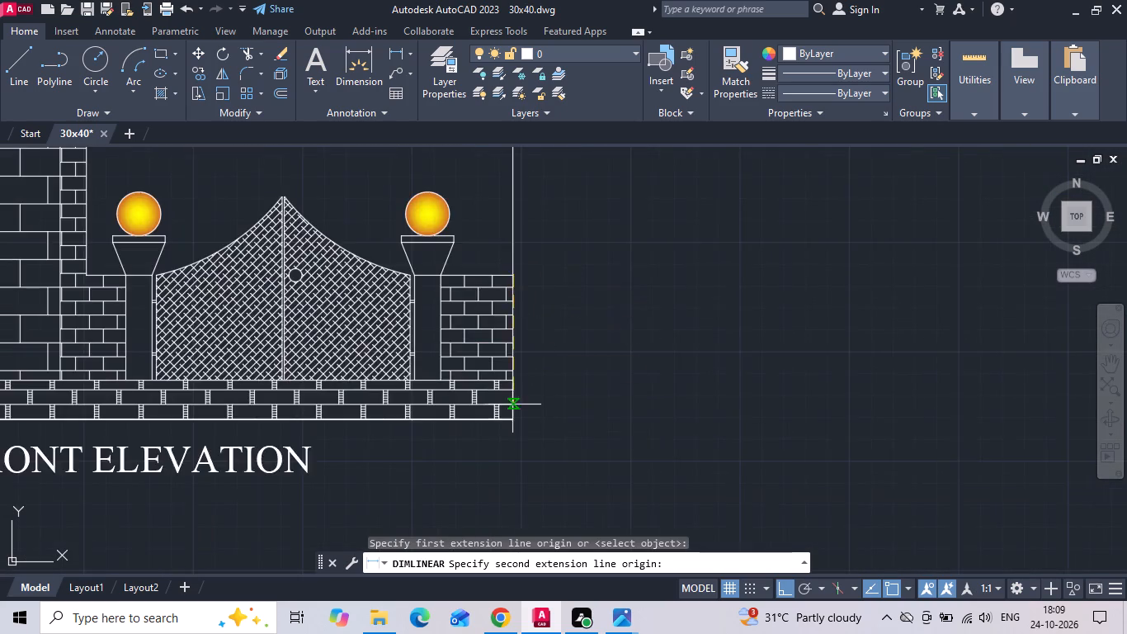
scroll(508, 415, "up", 2)
middle_click_drag(526, 324, 538, 355)
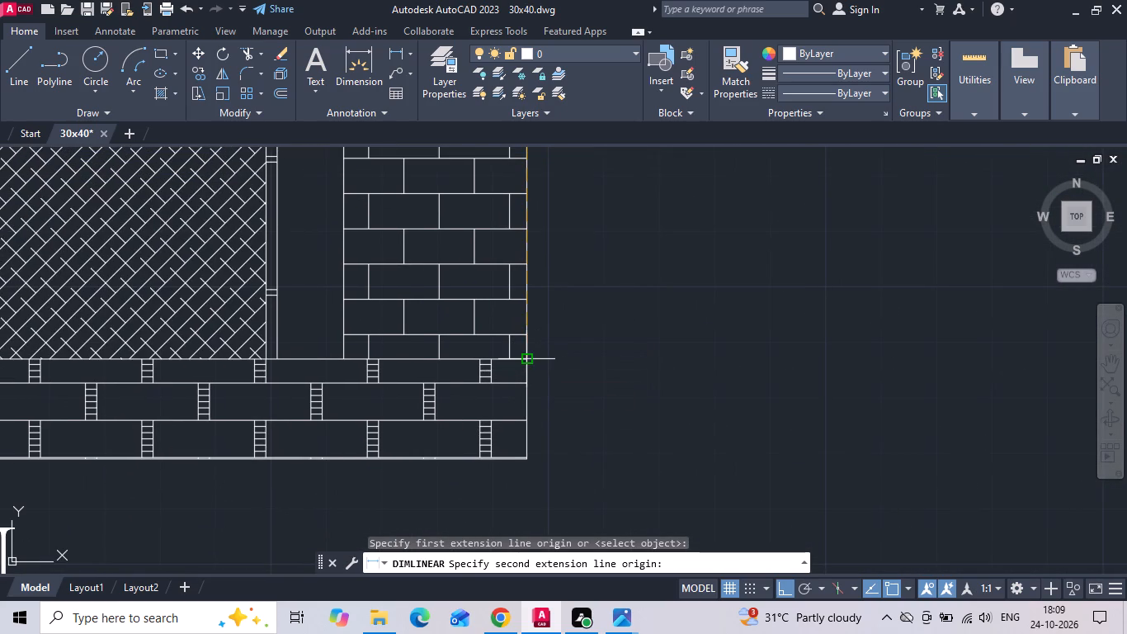
left_click(530, 359)
scroll(544, 371, "down", 1)
left_click(563, 343)
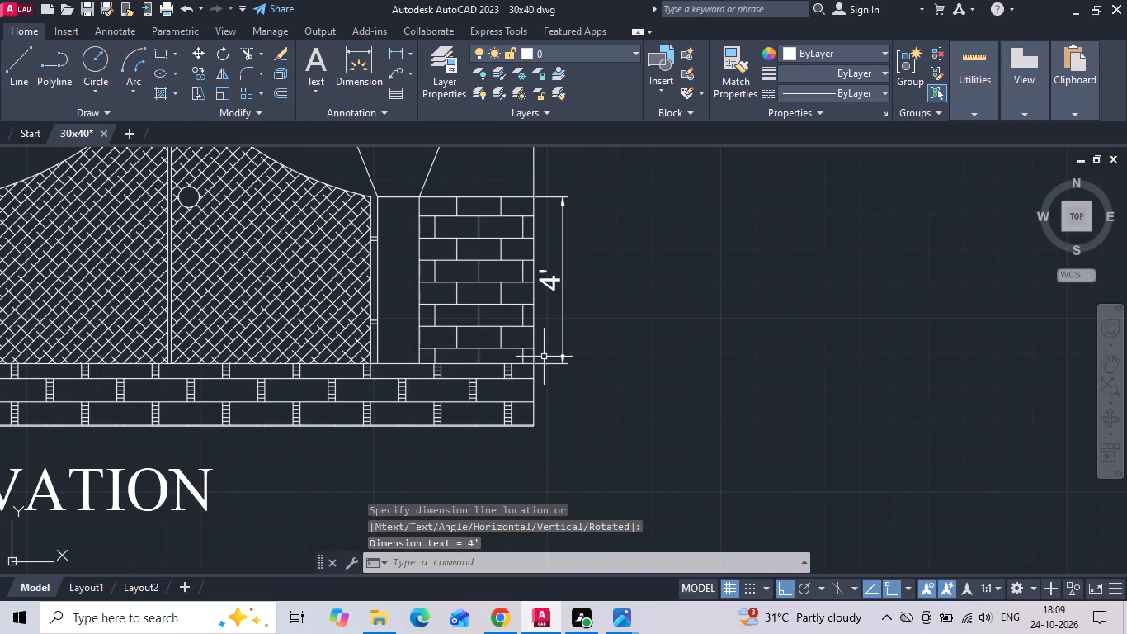
key("ctrl+s")
key("ctrl+s")
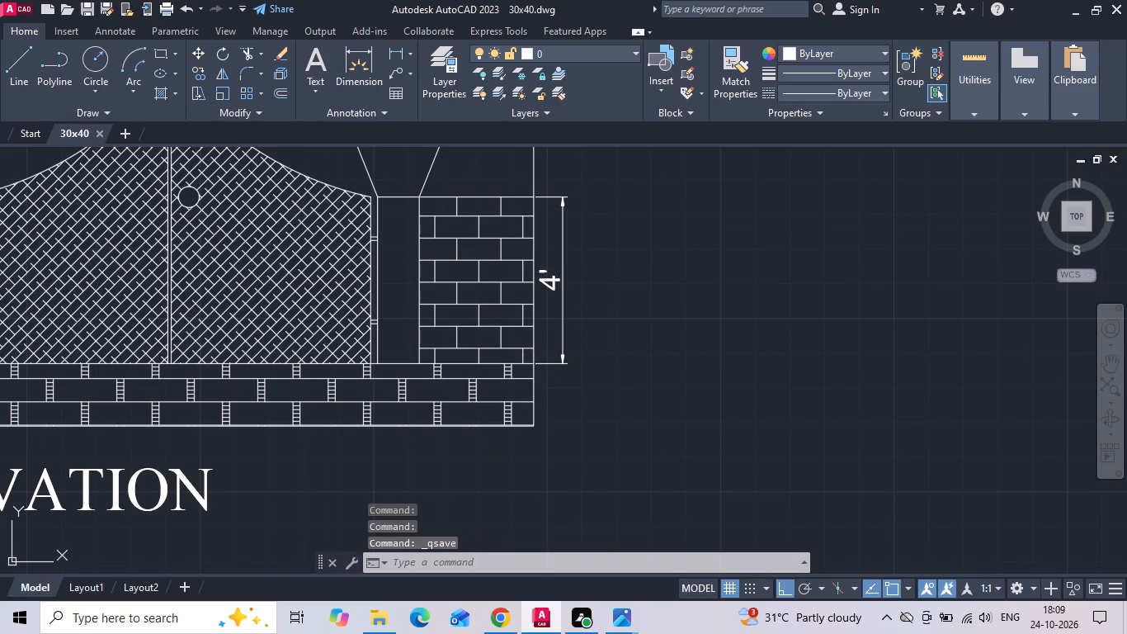
Offset the plinth's top line upward by 4' in the copied side elevation and save the drawing.
scroll(508, 352, "down", 3)
middle_click_drag(599, 305, 229, 370)
scroll(225, 386, "down", 1)
middle_click_drag(612, 372, 554, 386)
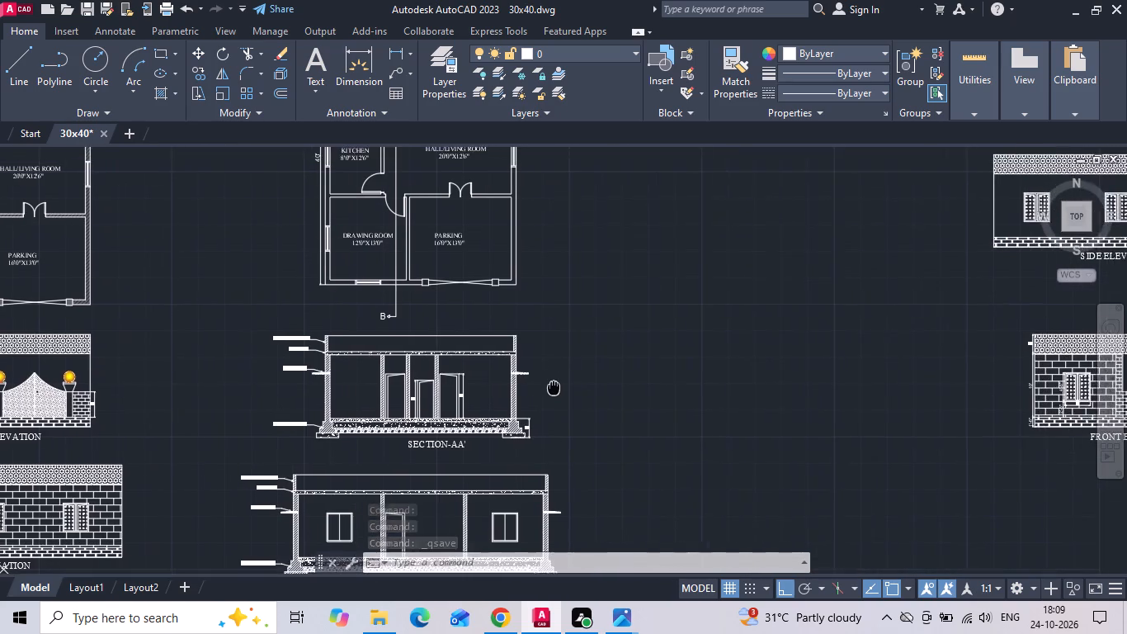
middle_click_drag(554, 386, 285, 346)
middle_click_drag(894, 263, 726, 481)
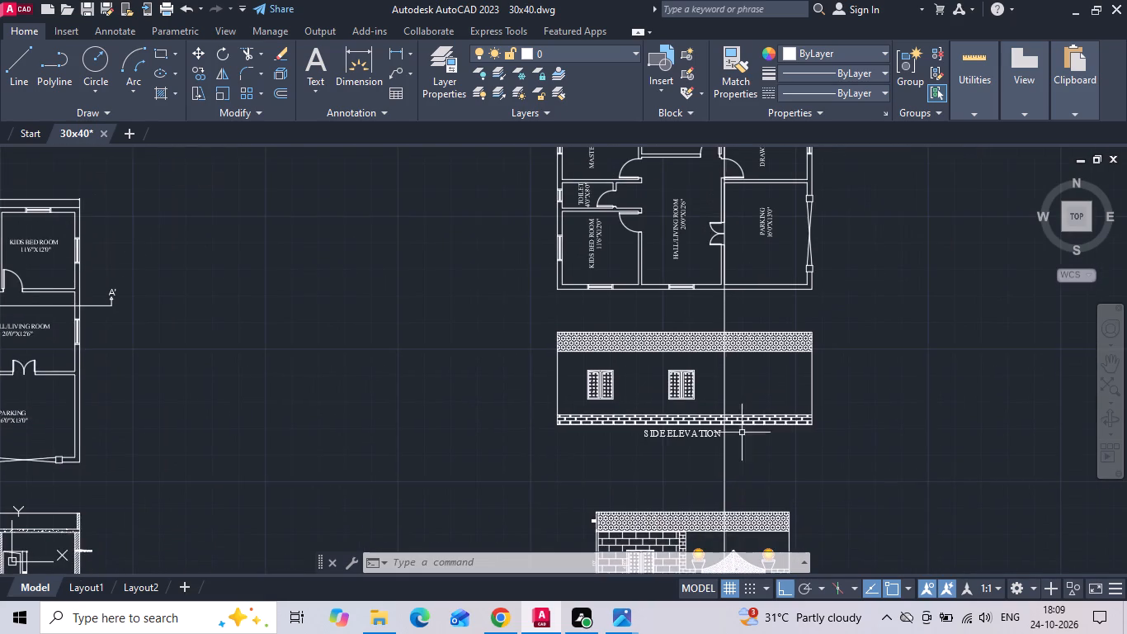
scroll(776, 403, "up", 2)
key("o")
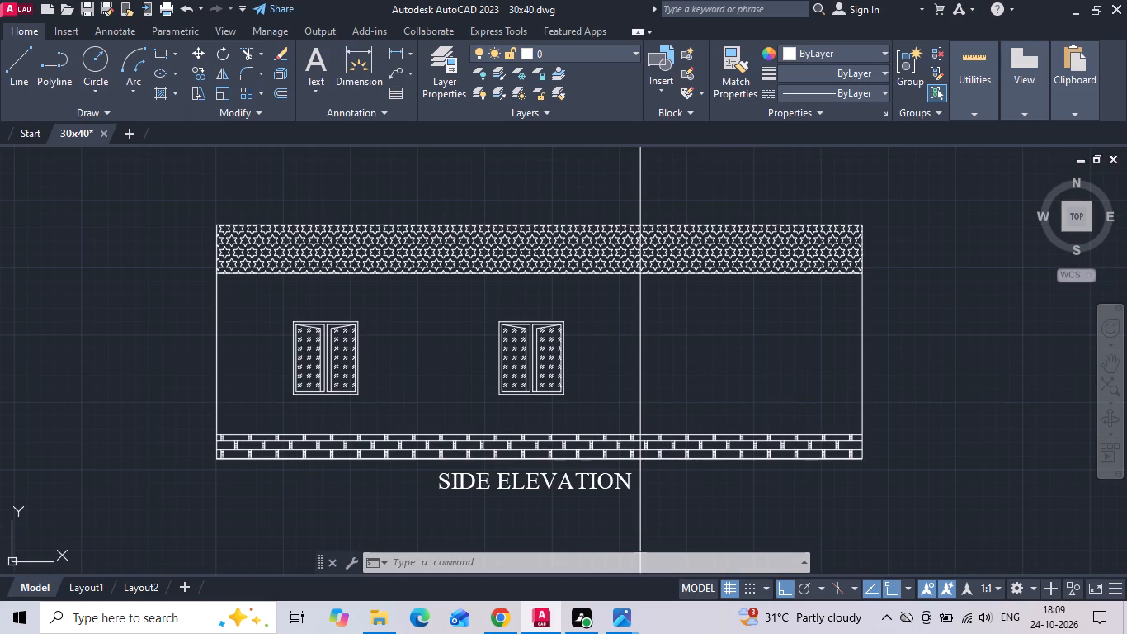
key("Return")
type("4'")
key("Return")
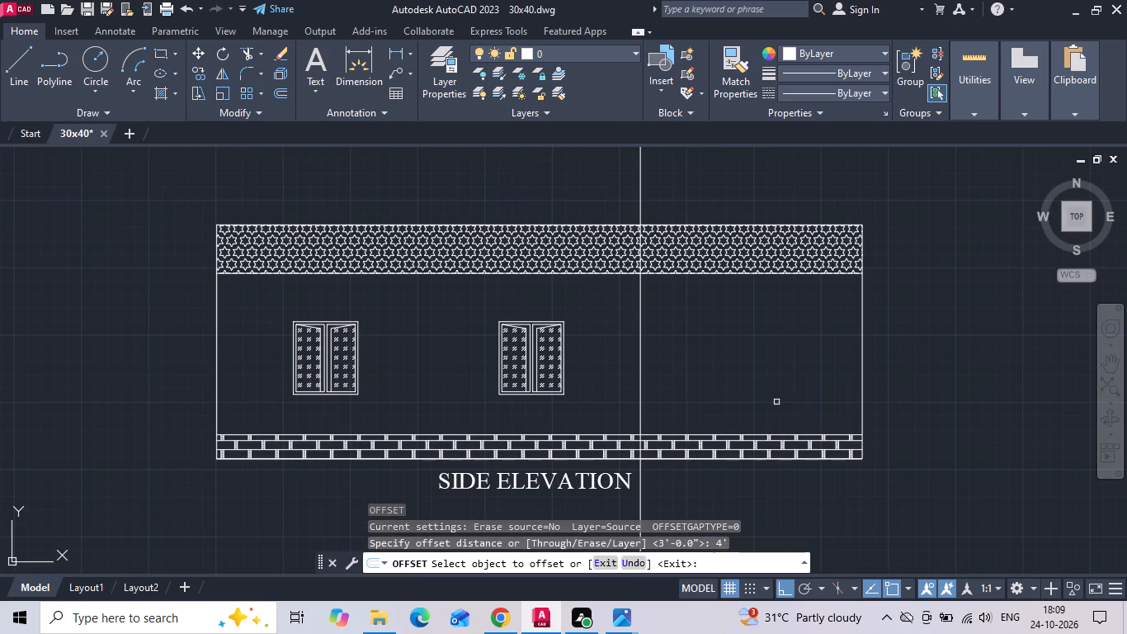
scroll(838, 436, "up", 1)
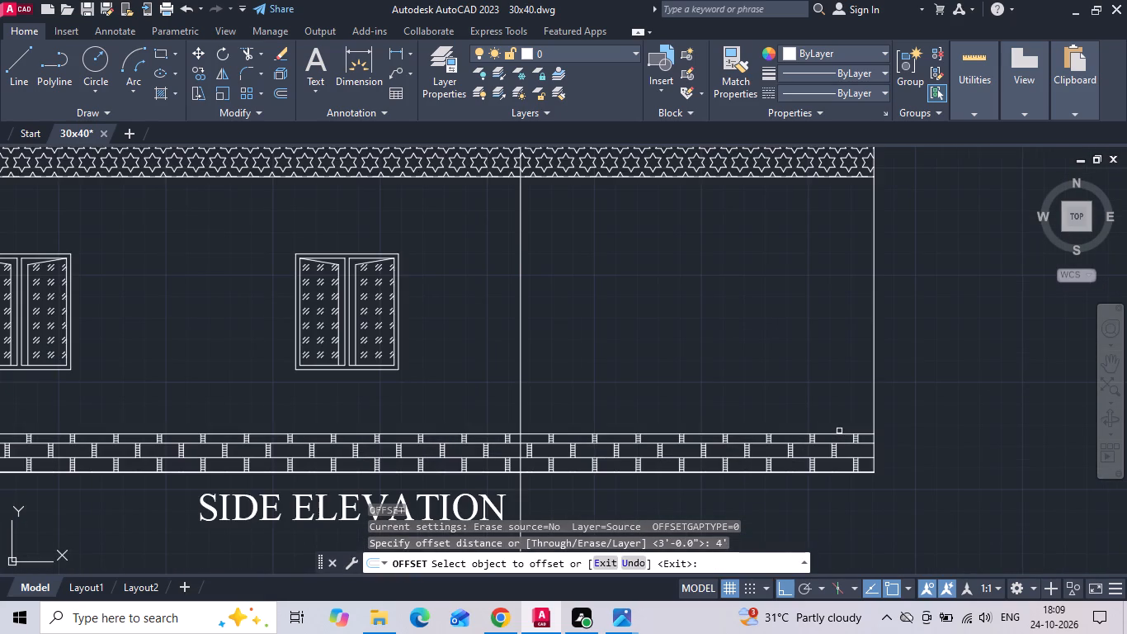
left_click(838, 432)
left_click(838, 386)
scroll(758, 370, "down", 1)
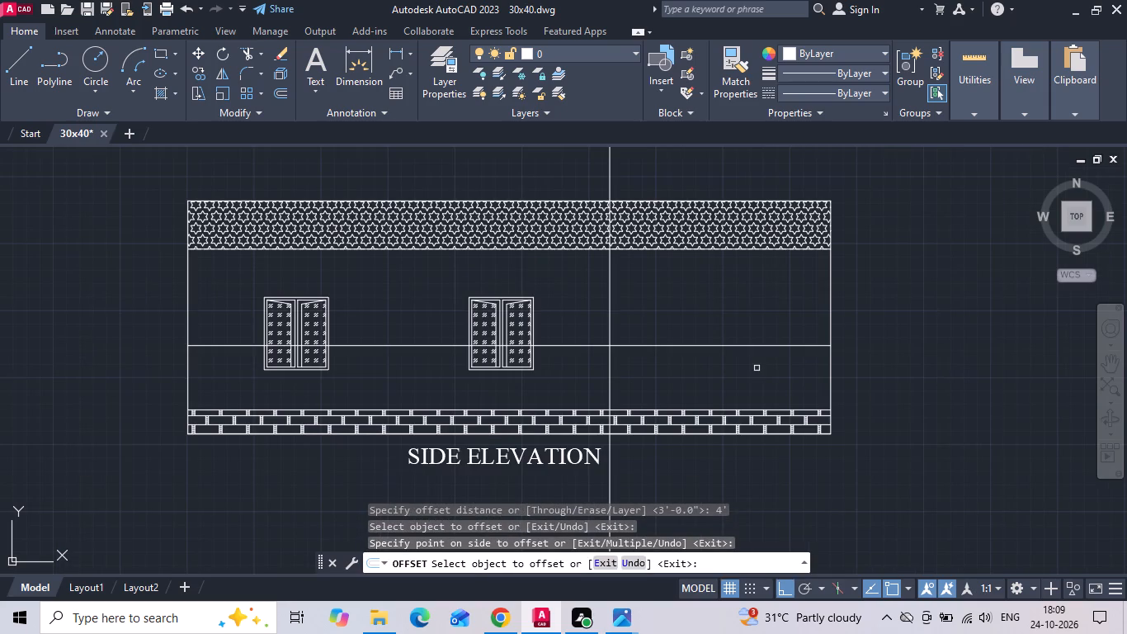
key("Escape")
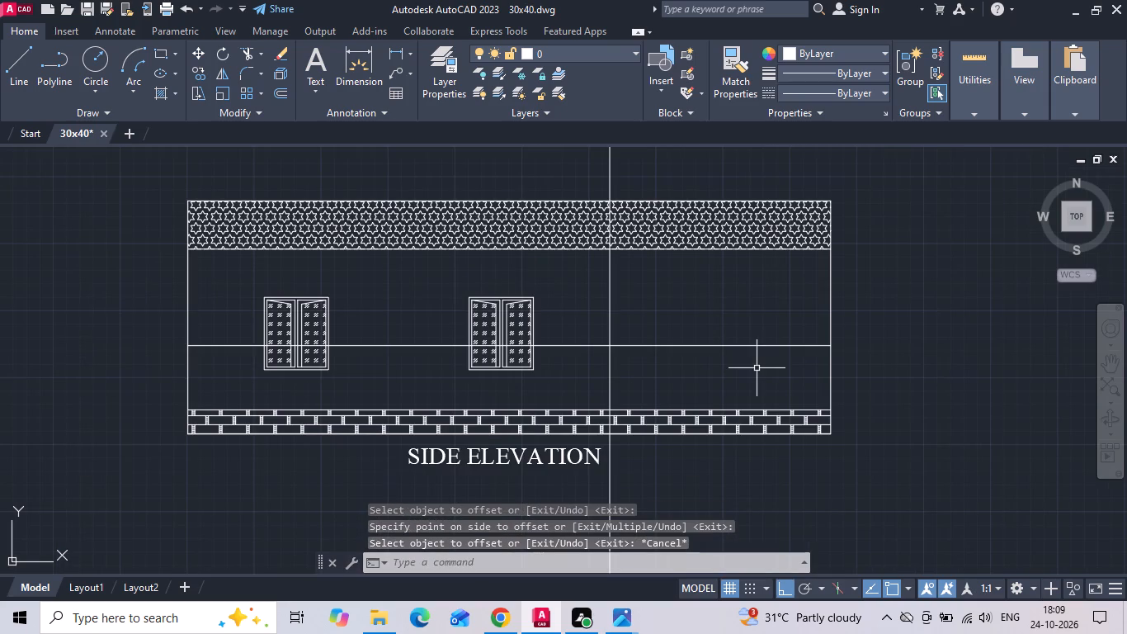
key("ctrl+s")
key("ctrl+s")
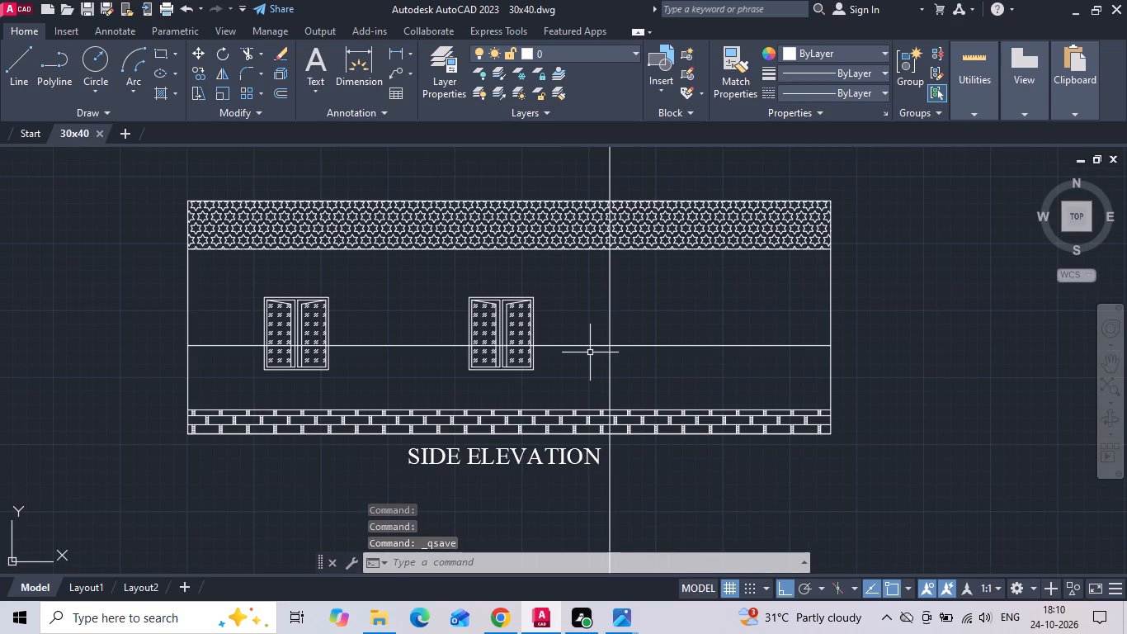
Trim the offset line between the second window and the construction line, and trim the construction line within the plinth band.
type("TR")
key("space")
key("space")
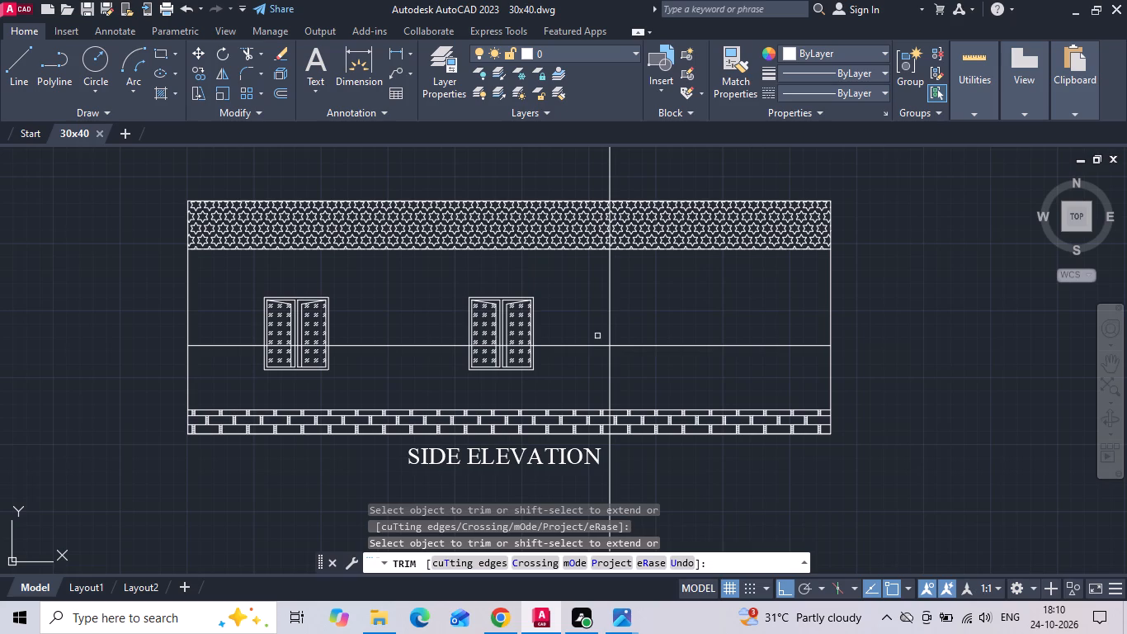
left_click(616, 316)
left_click(624, 310)
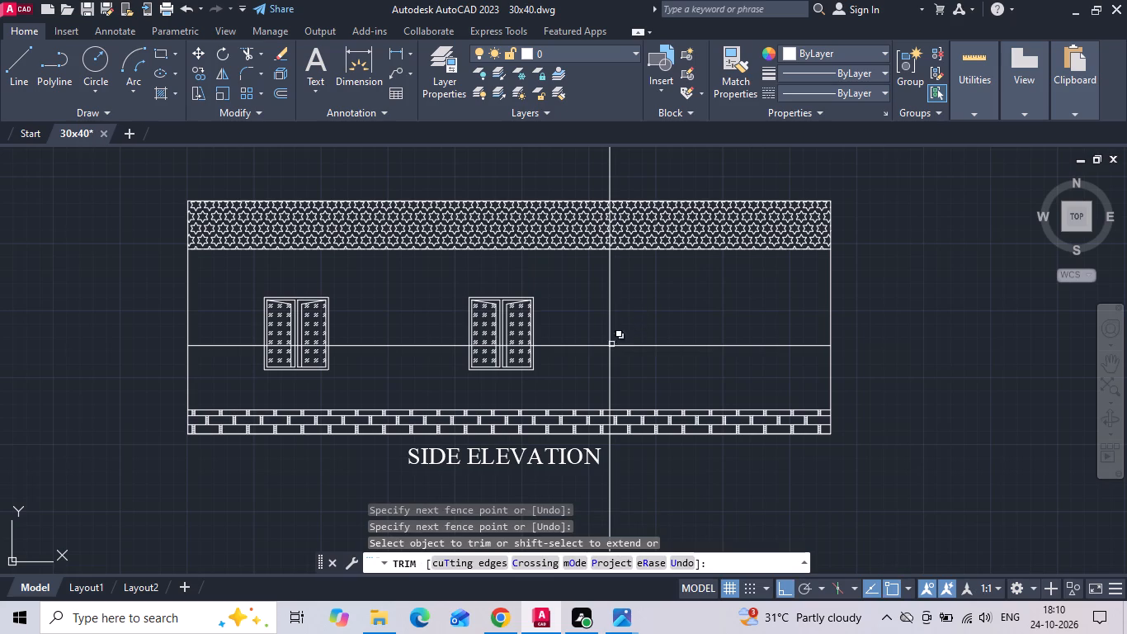
left_click(588, 346)
scroll(601, 454, "up", 2)
scroll(626, 347, "up", 1)
left_click(617, 348)
key("Escape")
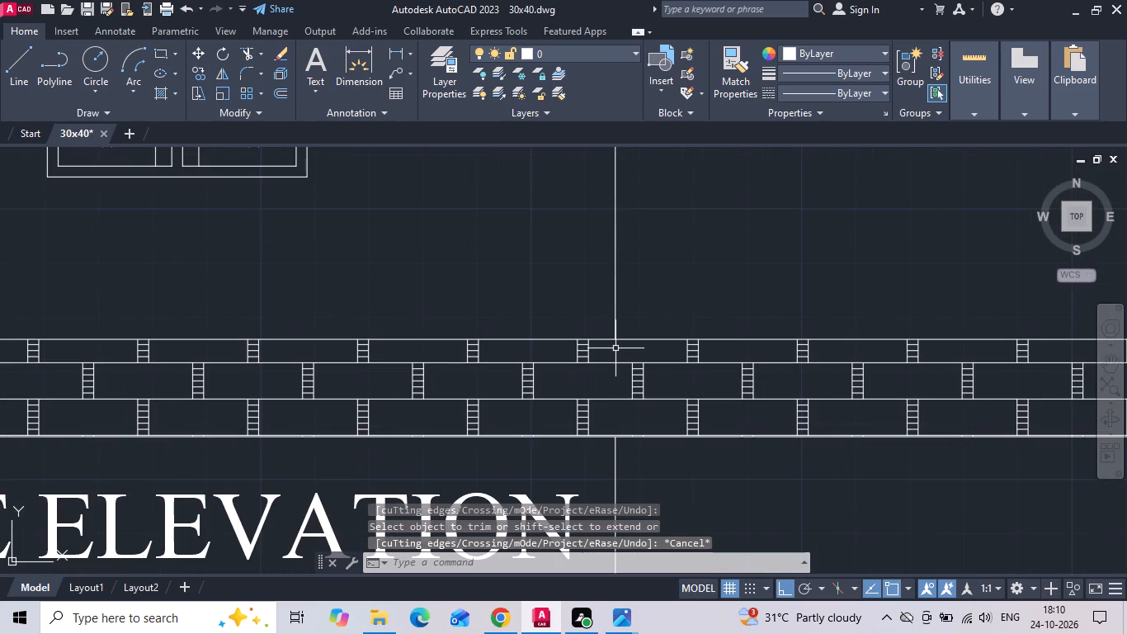
Delete the construction line remnant below the plinth and the leftover offset line crossing the two windows.
left_click_drag(641, 467, 601, 481)
left_click(573, 485)
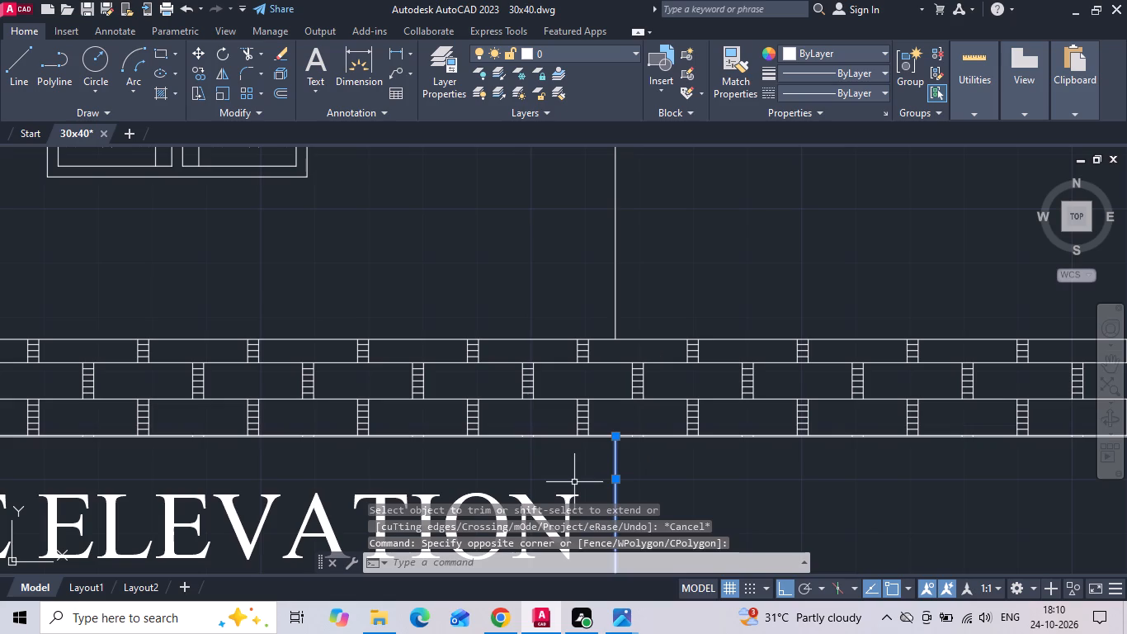
key("Delete")
scroll(568, 508, "down", 3)
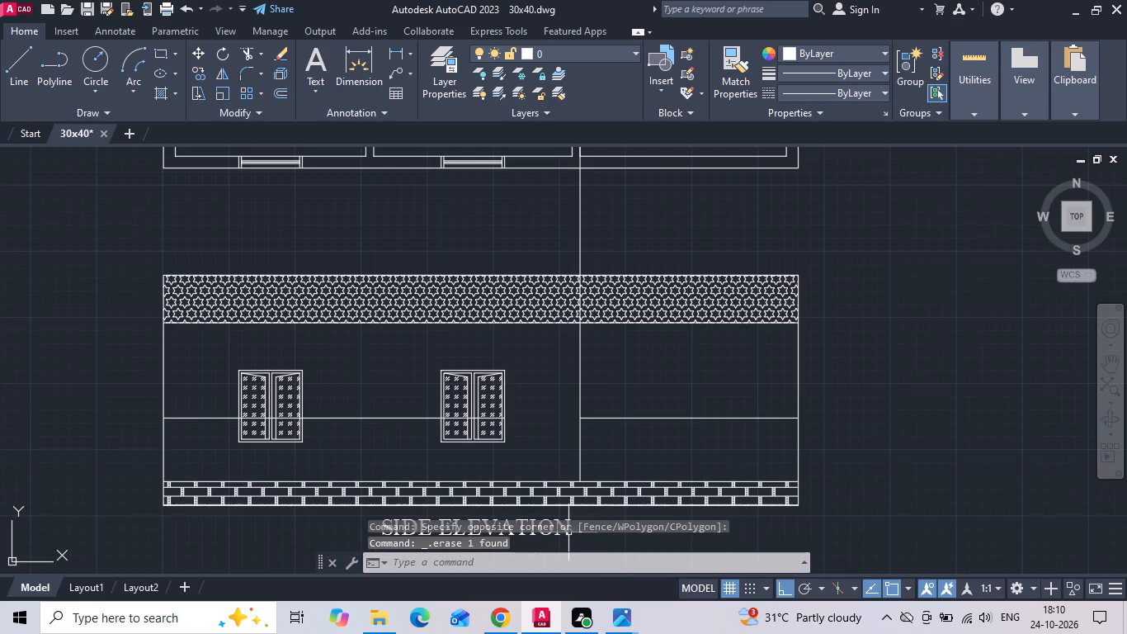
left_click(401, 416)
key("Delete")
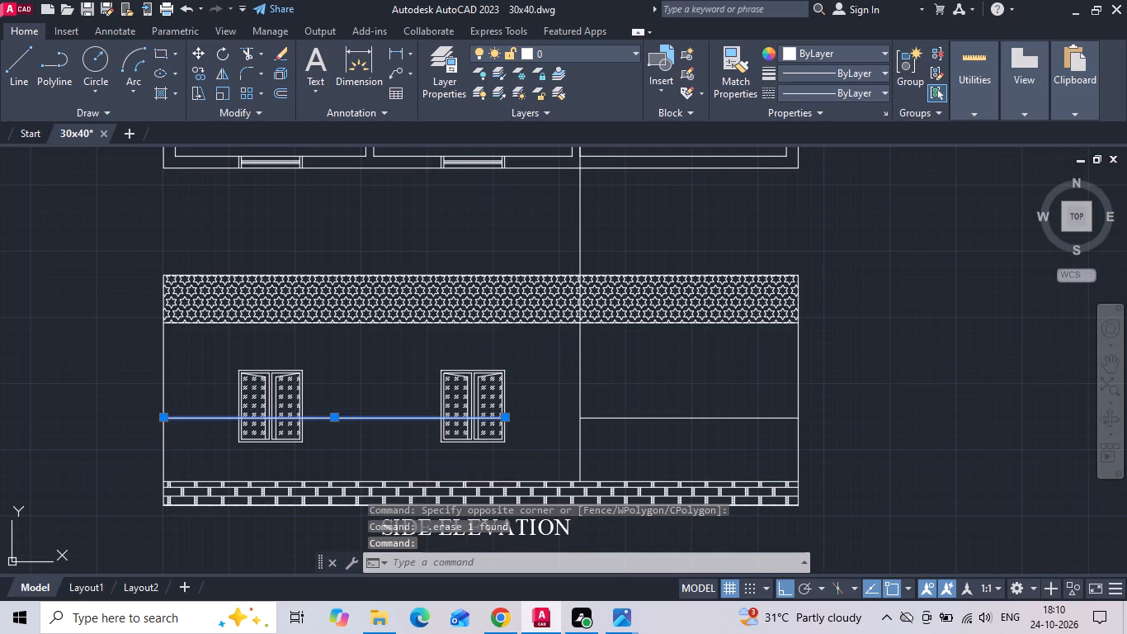
Trim the construction line above the star-patterned parapet of the copied side elevation.
scroll(522, 338, "up", 1)
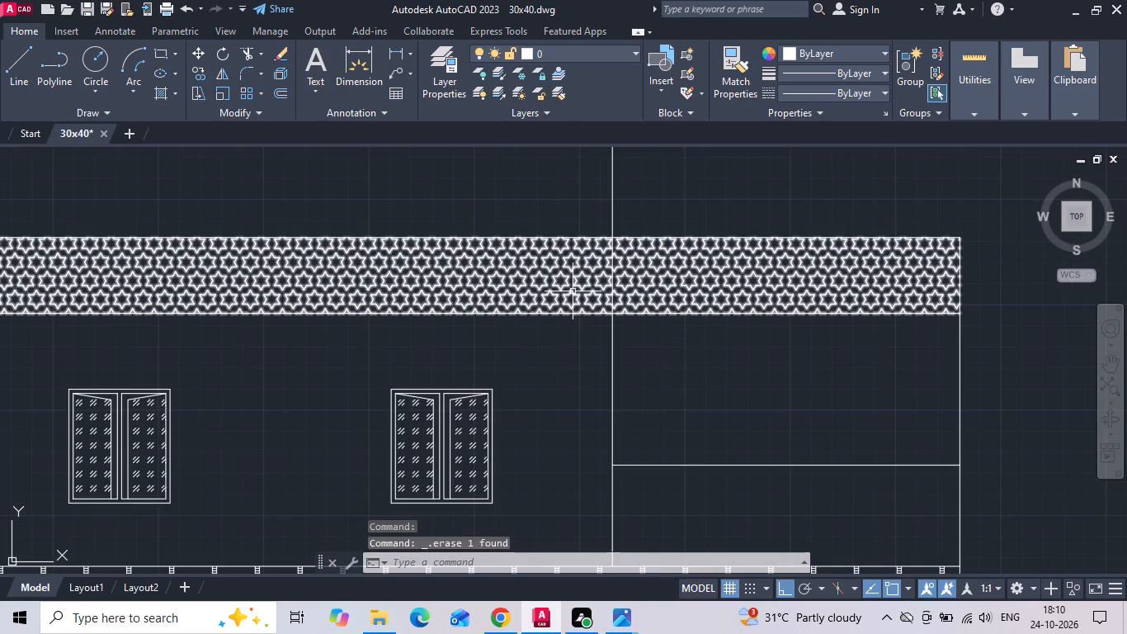
type("TR")
key("space")
key("space")
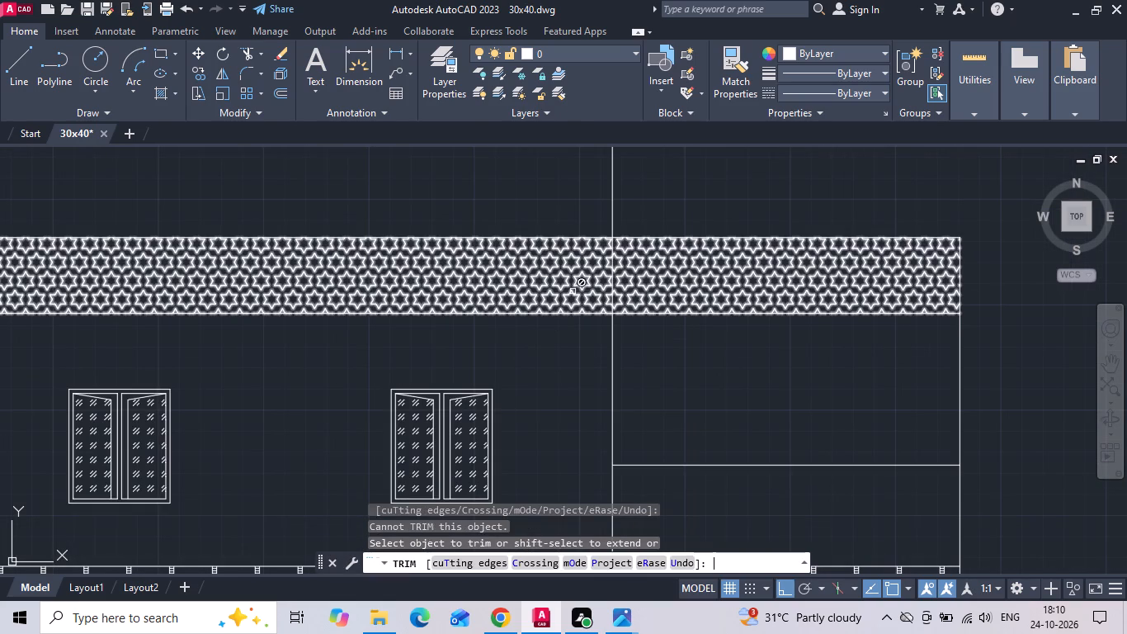
left_click_drag(672, 202, 617, 208)
left_click_drag(550, 209, 813, 201)
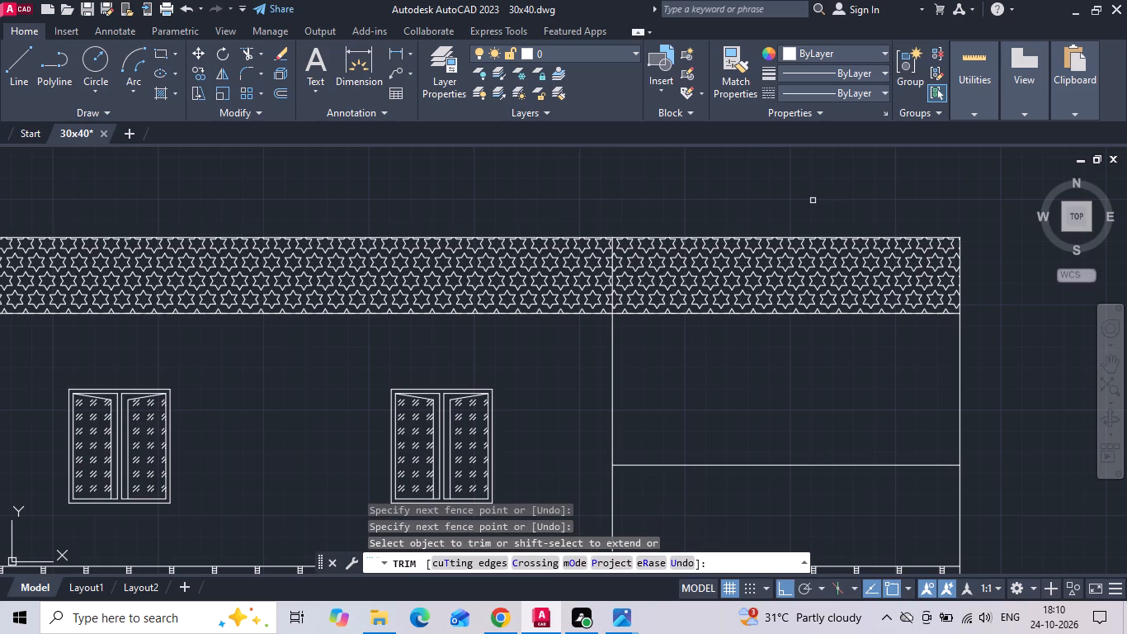
Shorten the vertical construction line in the copied side elevation so its top end meets the parapet's bottom line.
key("Escape")
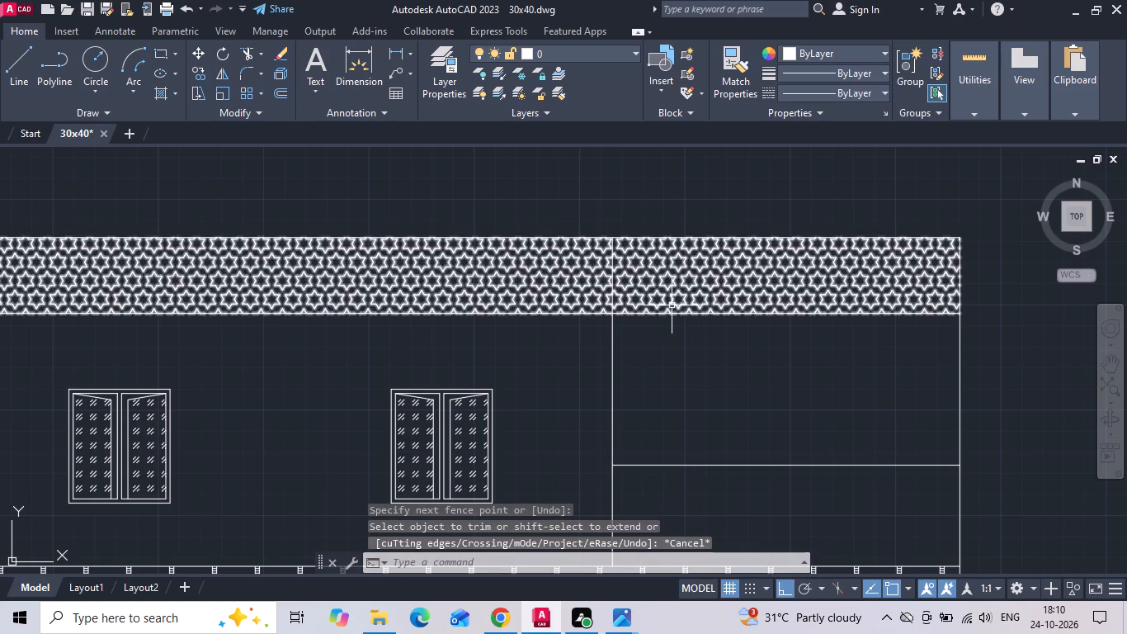
scroll(597, 338, "up", 1)
left_click(619, 351)
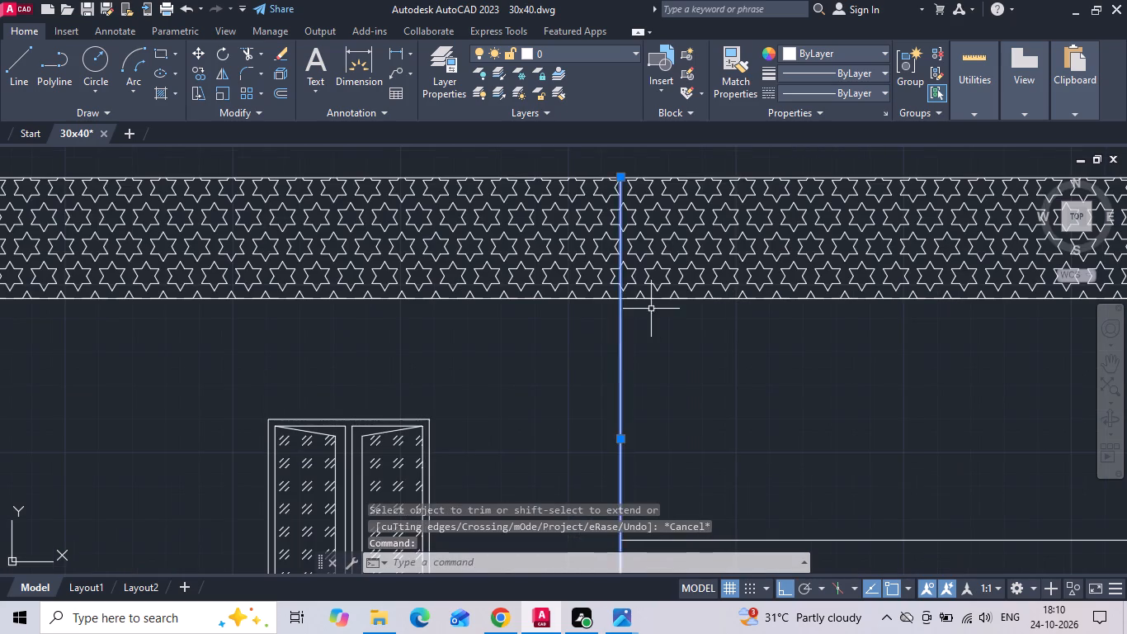
middle_click_drag(653, 309, 647, 338)
scroll(644, 201, "up", 3)
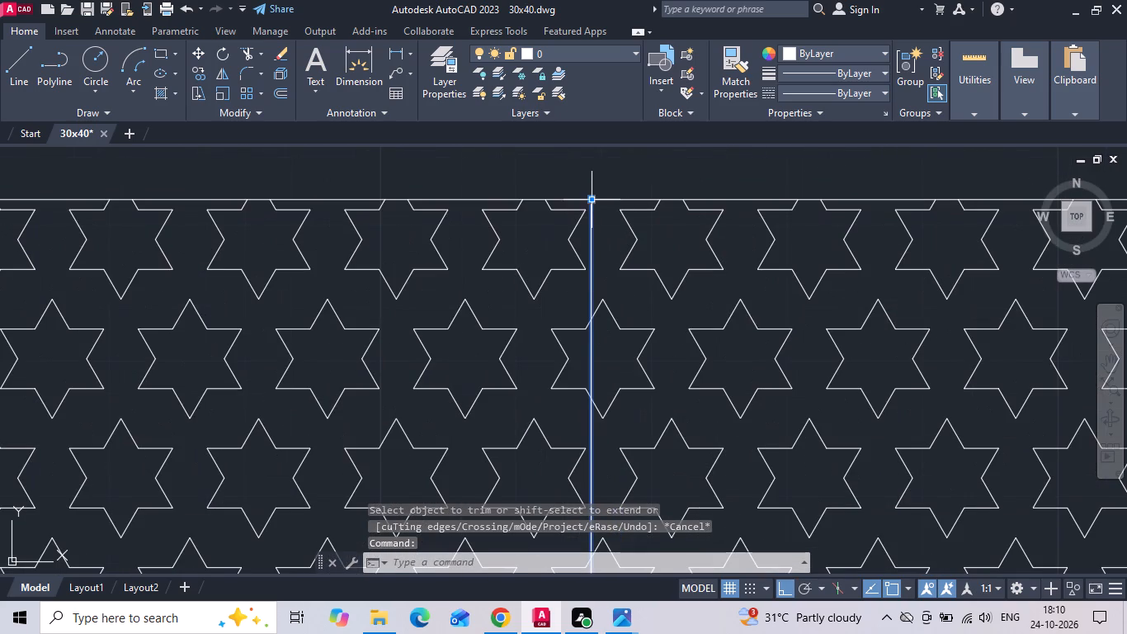
left_click(594, 198)
scroll(594, 198, "down", 1)
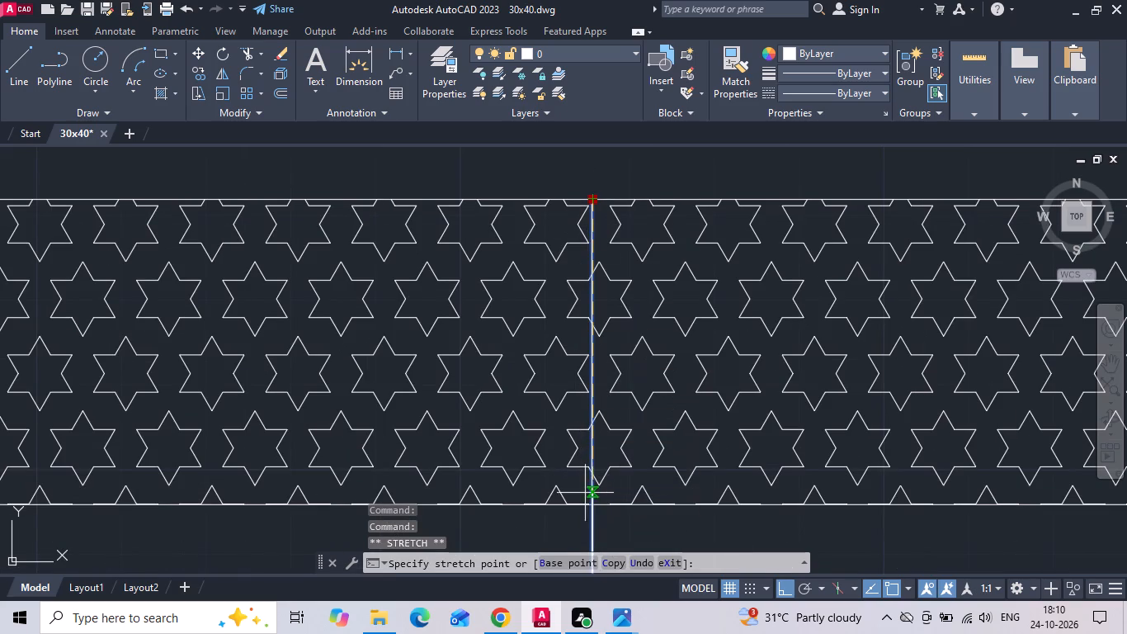
left_click(592, 506)
scroll(638, 334, "down", 4)
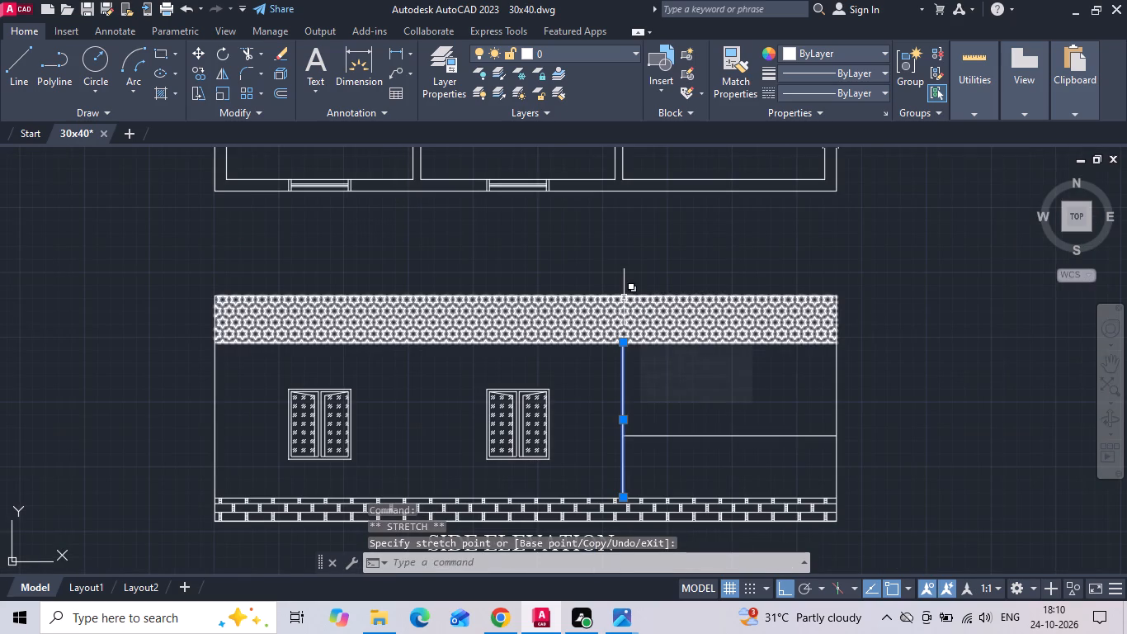
key("Escape")
Hatch the windowed wall of the copied side elevation with the BRICK pattern at scale 2 and ByLayer colour.
scroll(656, 375, "down", 1)
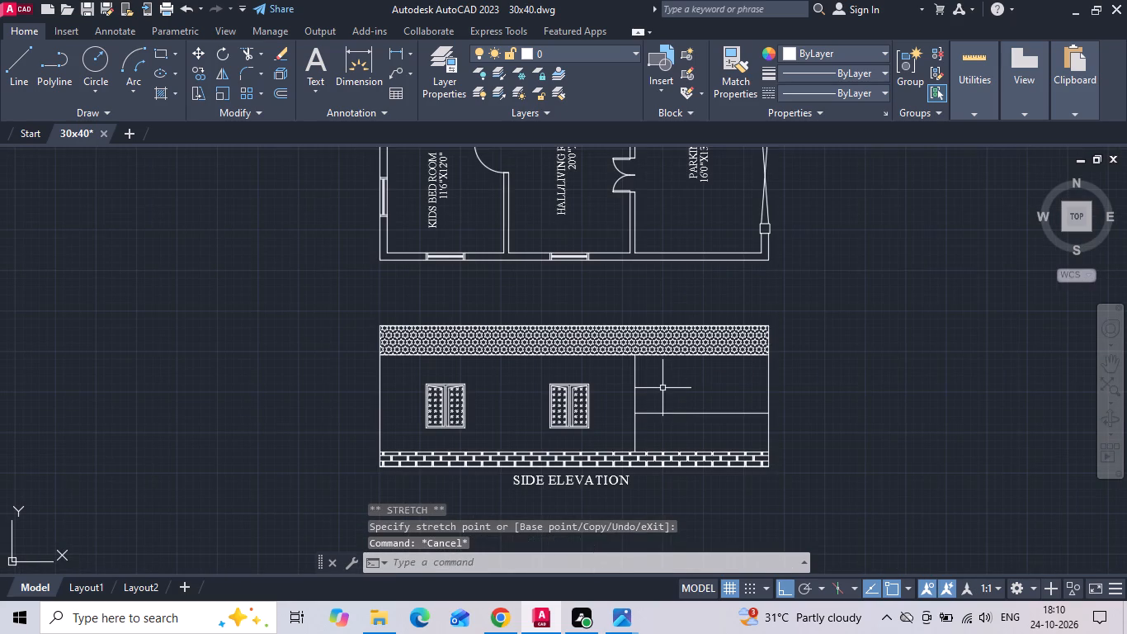
middle_click(663, 390)
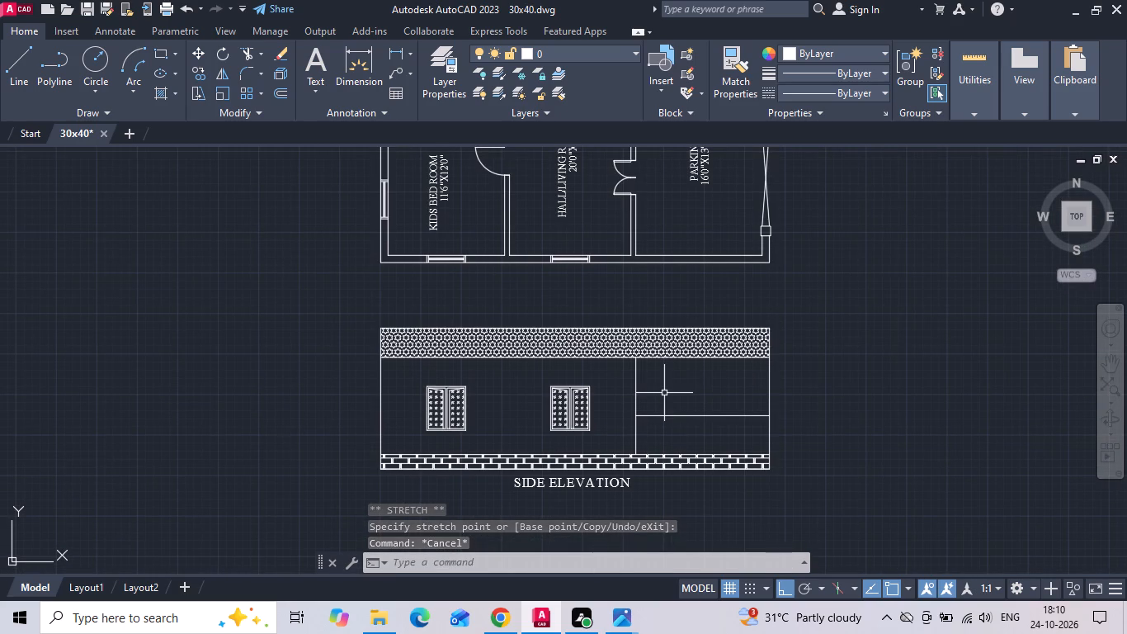
middle_click_drag(664, 395, 757, 413)
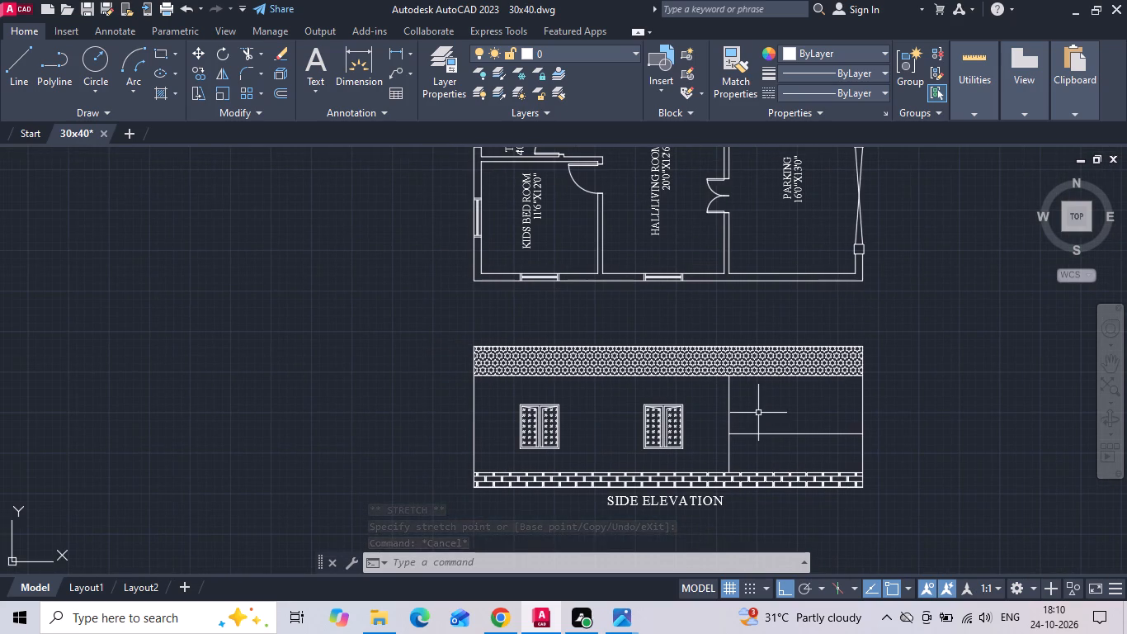
type("H")
key("space")
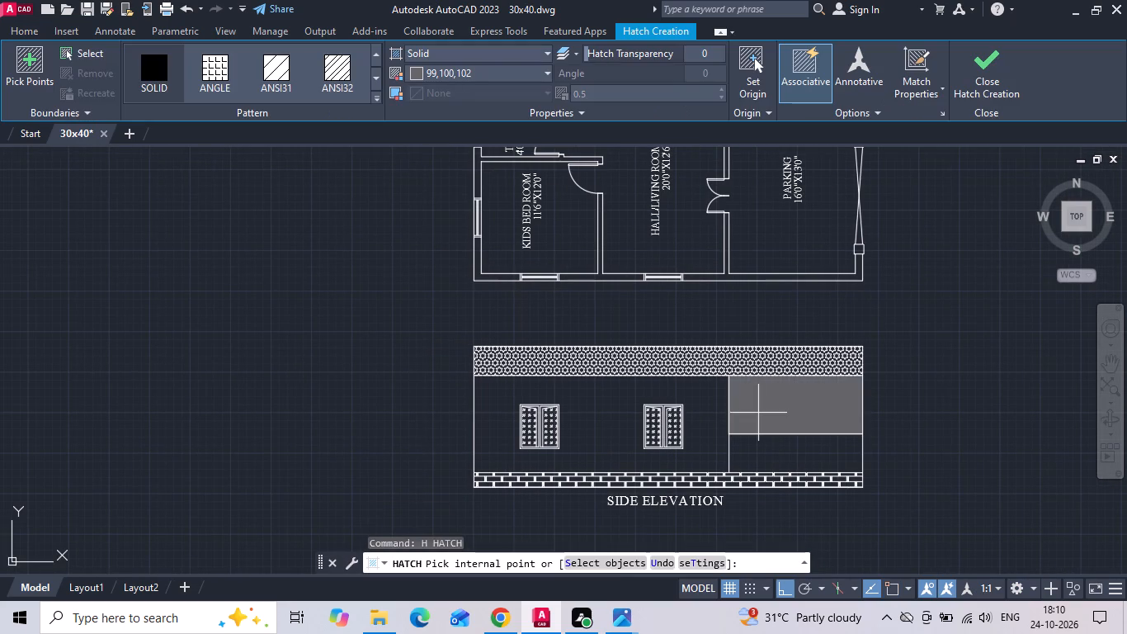
scroll(239, 101, "down", 1)
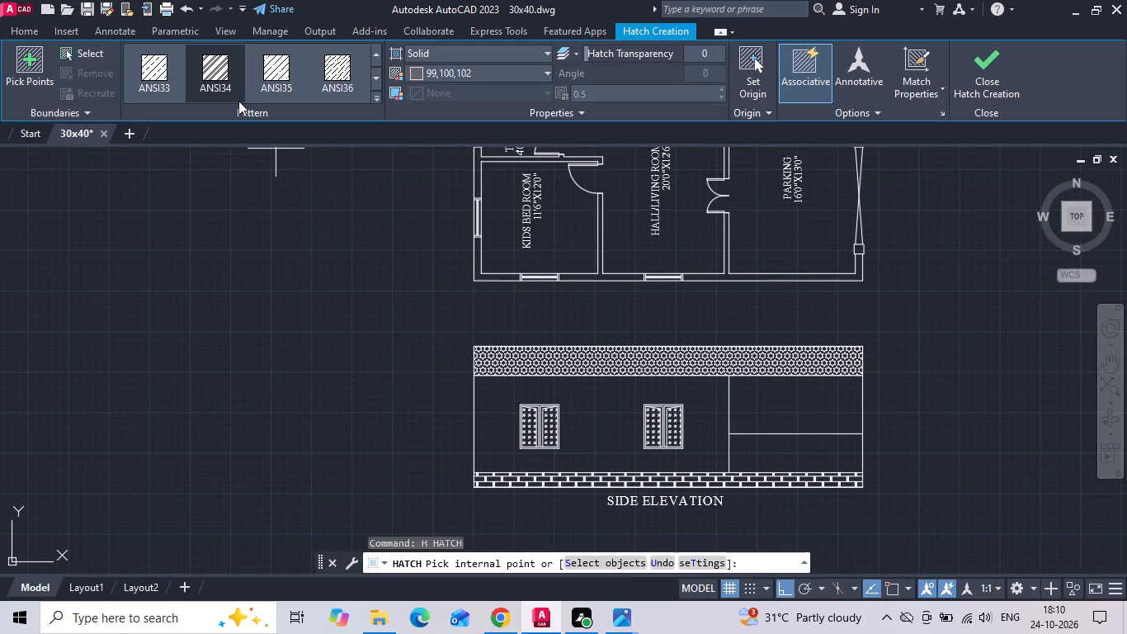
scroll(238, 101, "down", 1)
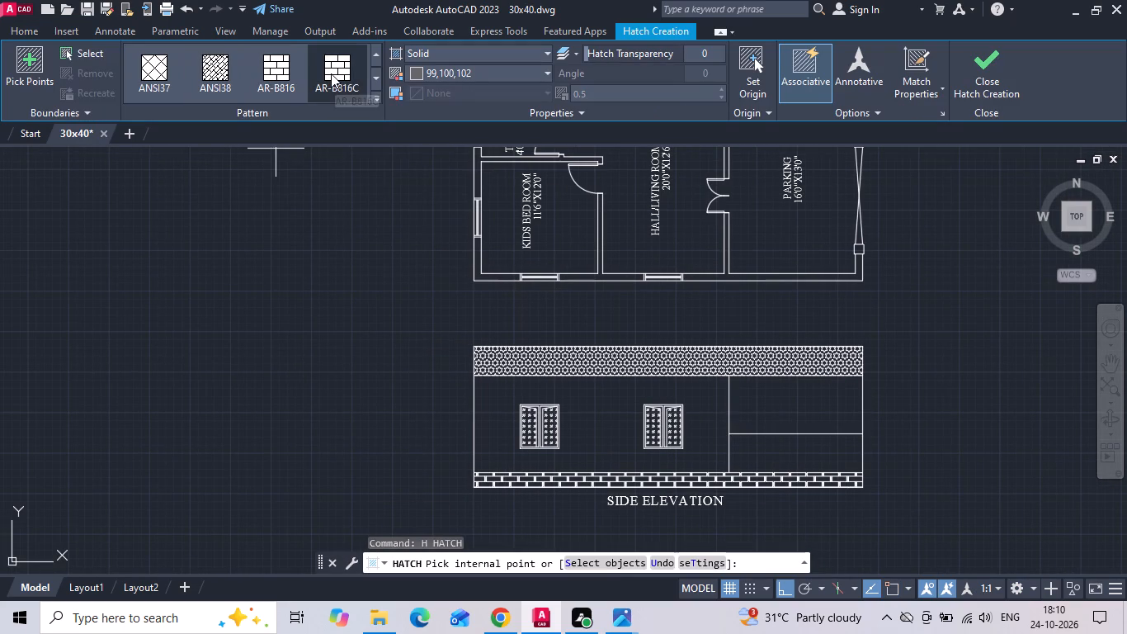
scroll(331, 73, "down", 2)
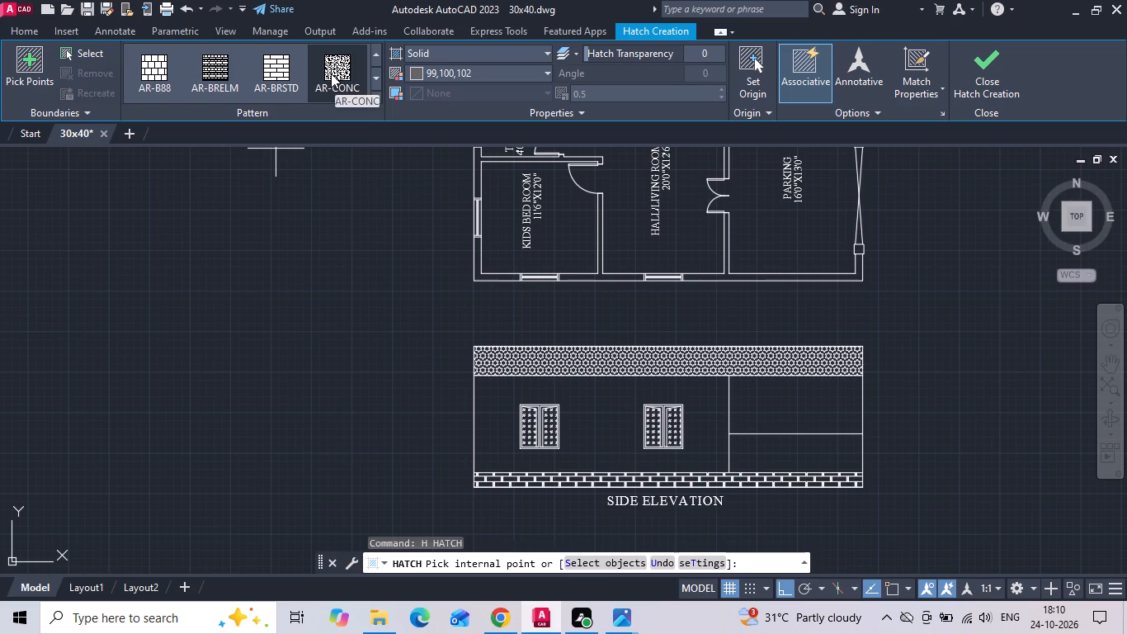
scroll(331, 73, "down", 1)
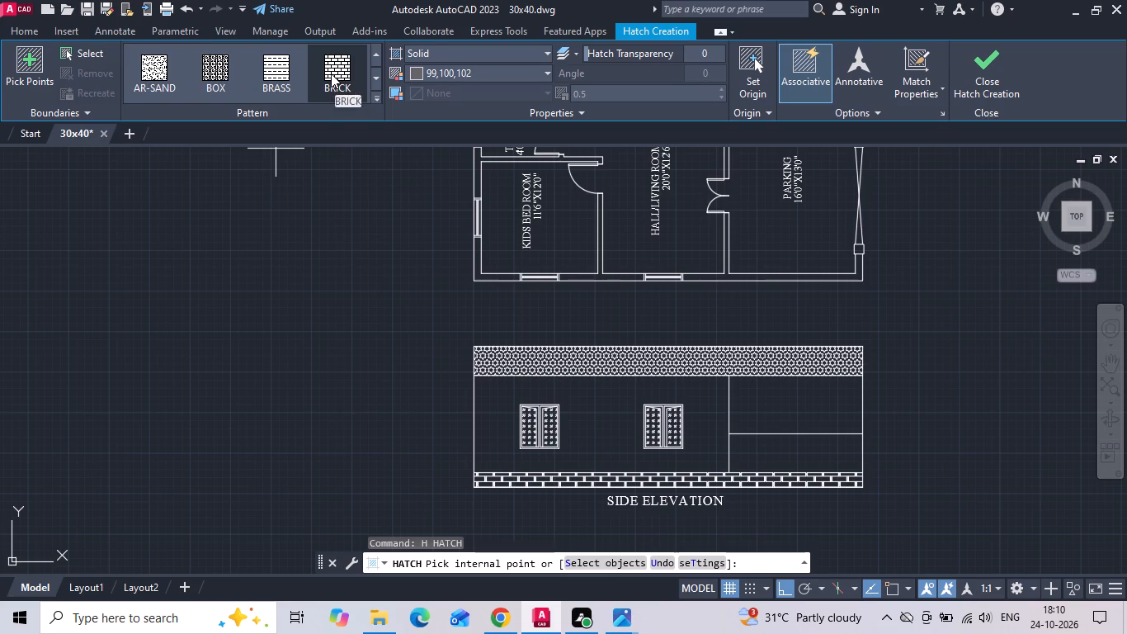
left_click(331, 73)
left_click(592, 413)
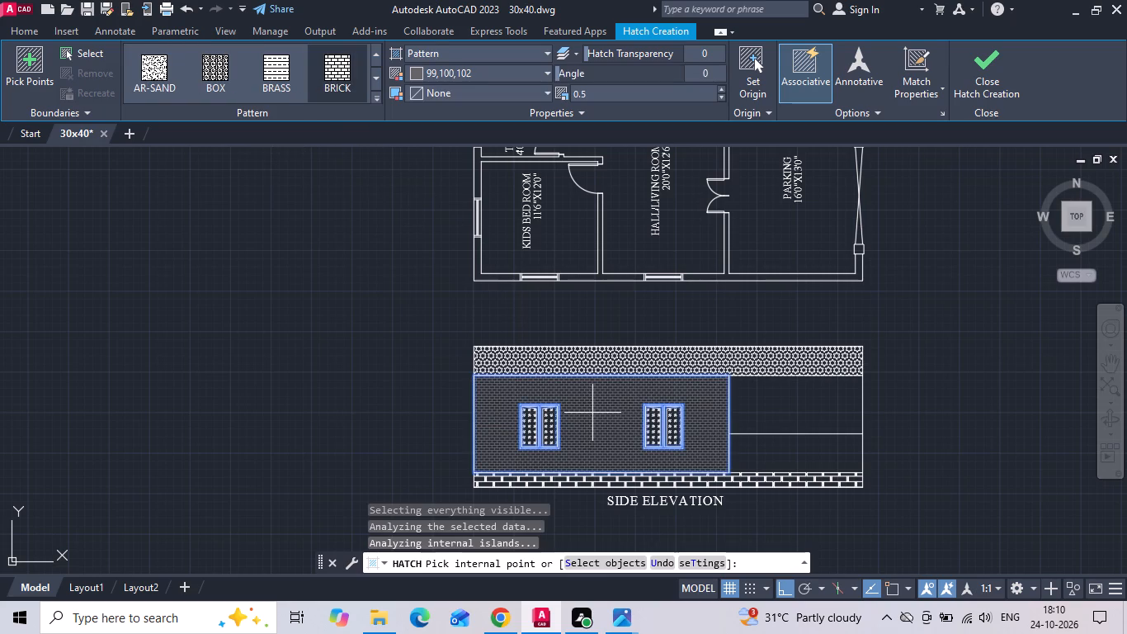
left_click(609, 98)
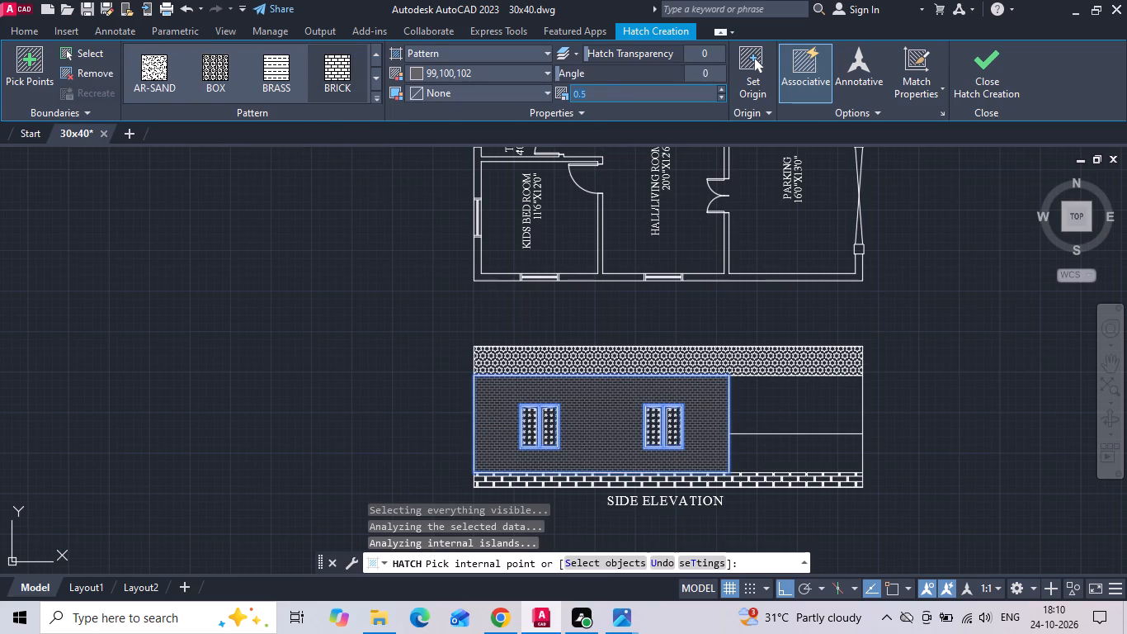
key("BackSpace")
key("1")
key("BackSpace")
key("2")
key("Return")
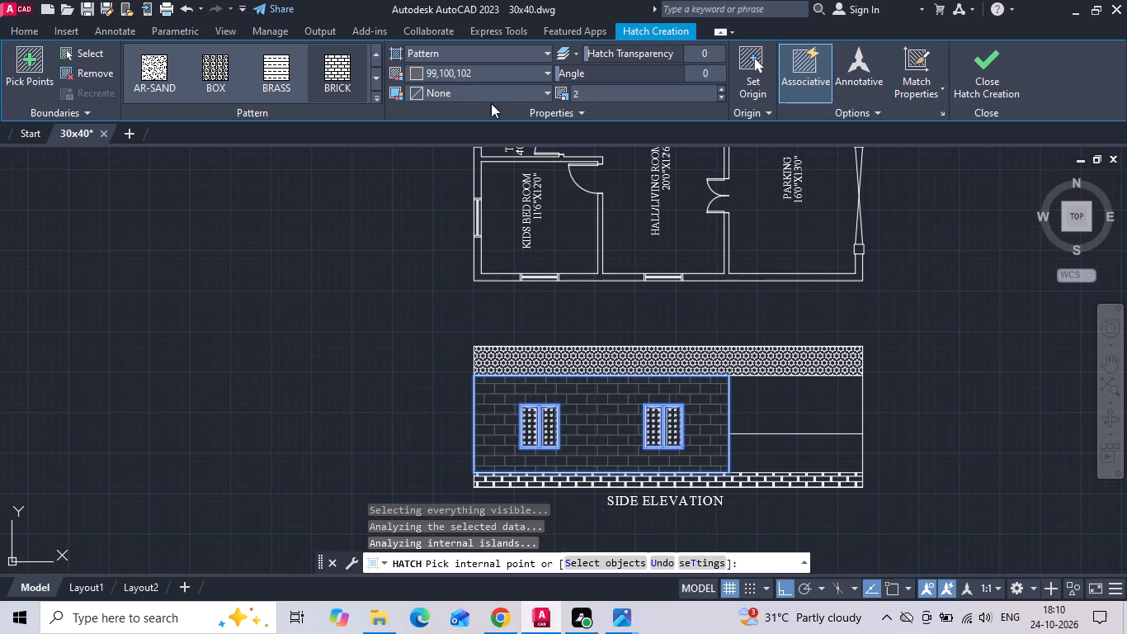
left_click(421, 74)
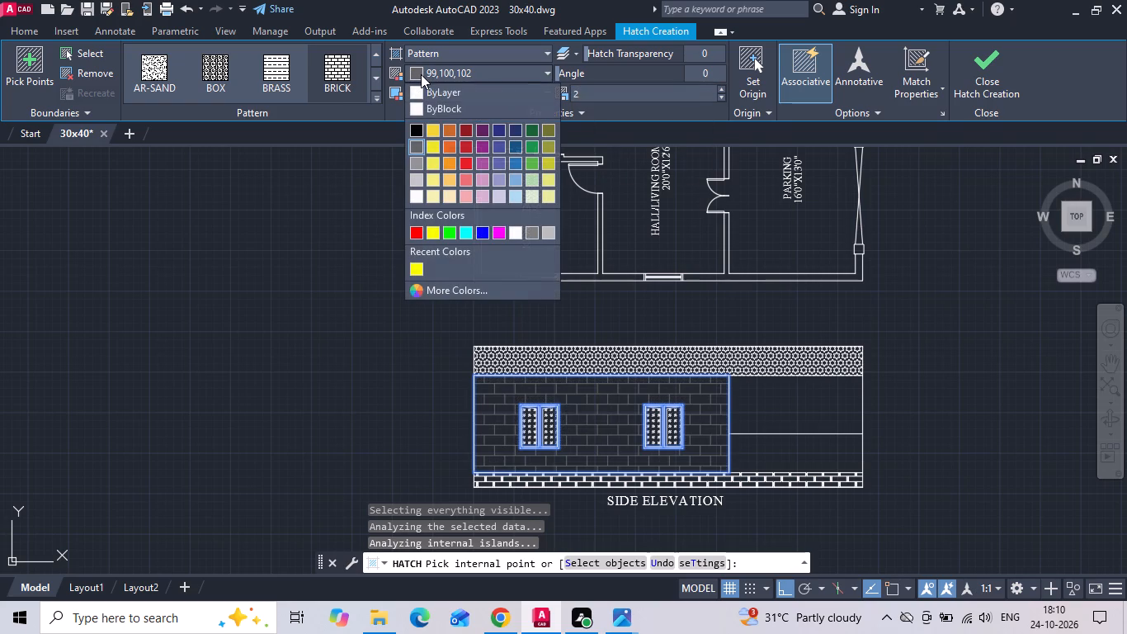
left_click(413, 92)
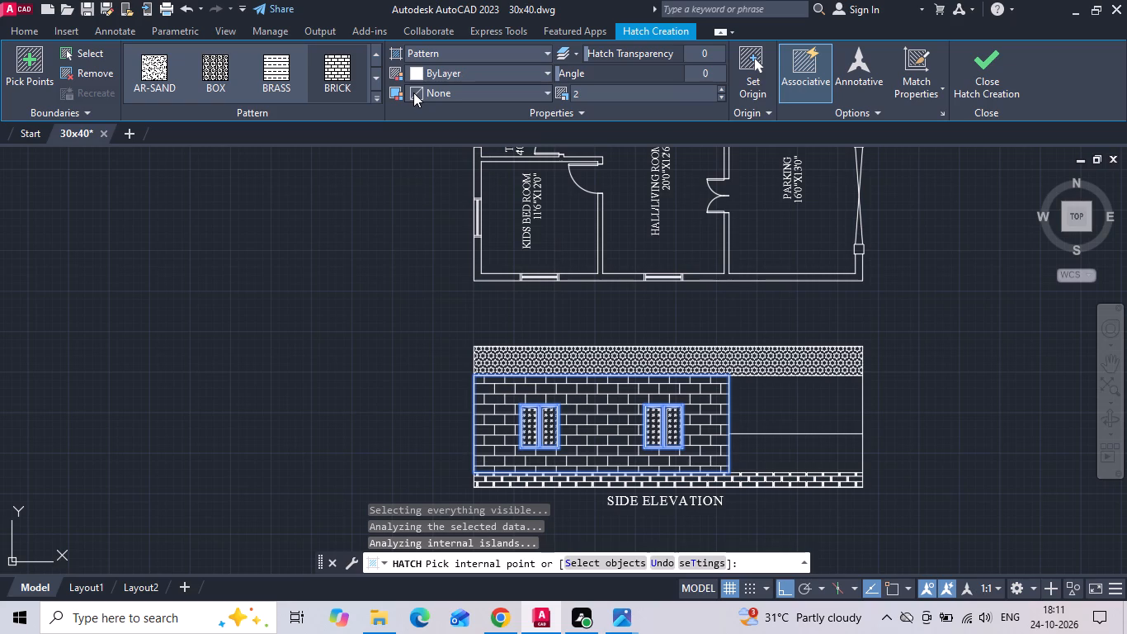
key("Escape")
Add the low parking wall to the same brick hatch and set the hatch scale to 1.
left_click(782, 444)
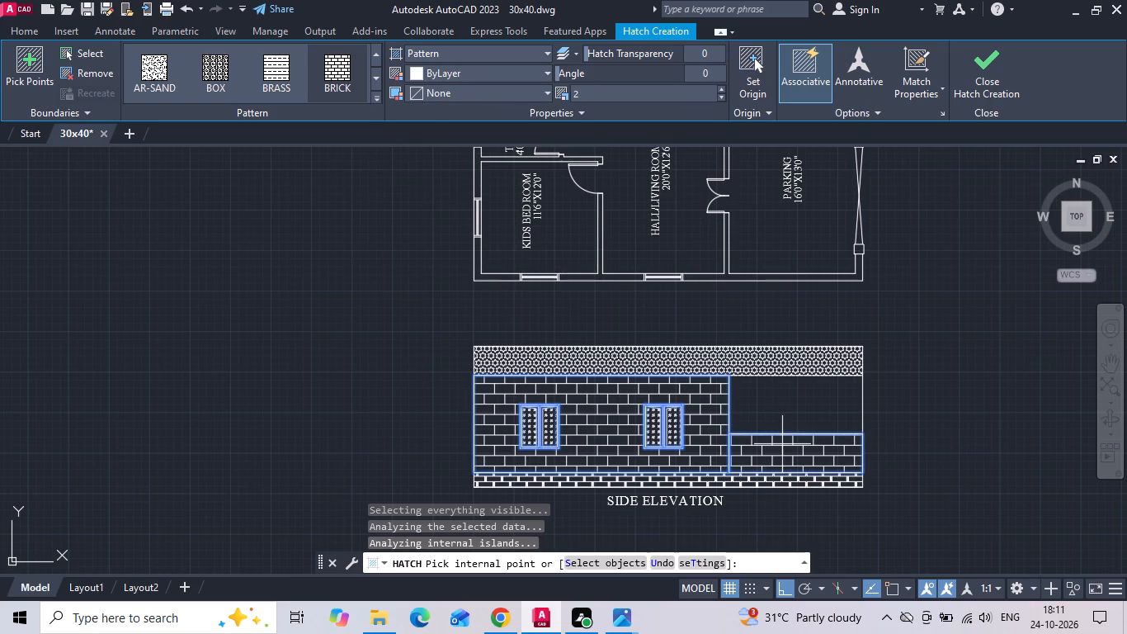
left_click(602, 96)
key("BackSpace")
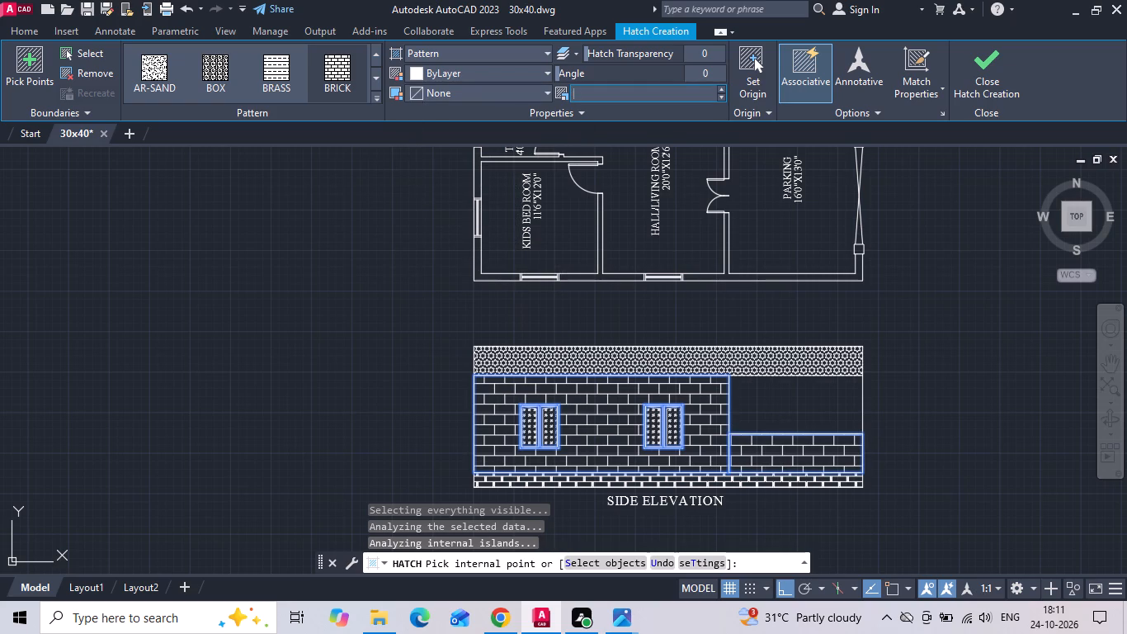
key("1")
key("Return")
key("Escape")
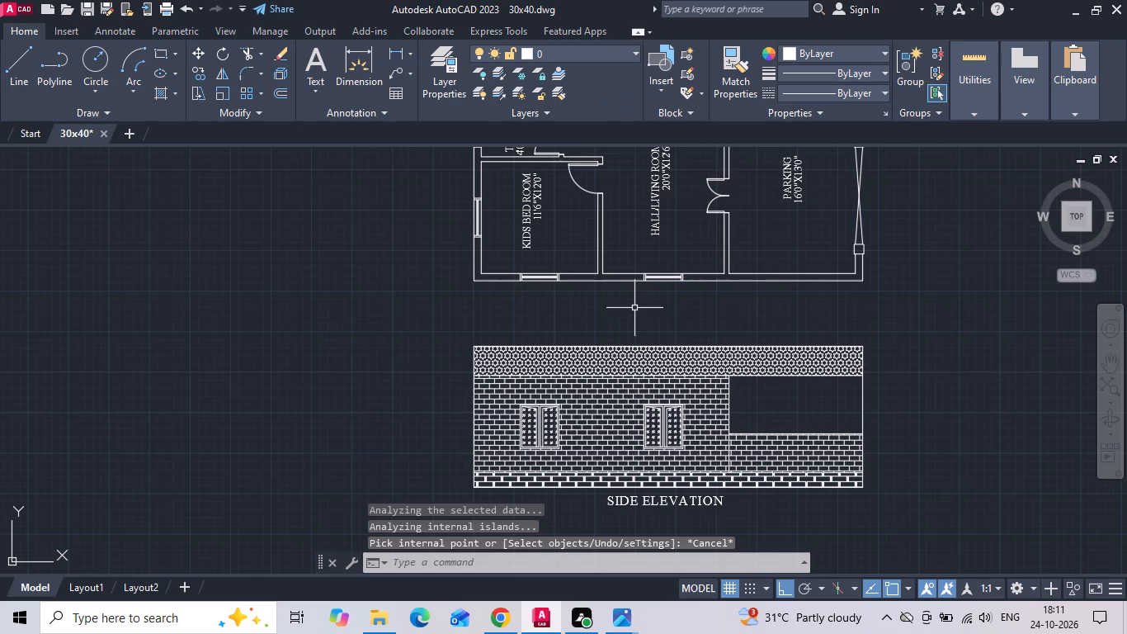
Delete the combined brick hatch covering the windowed wall and the low parking wall.
scroll(762, 452, "up", 2)
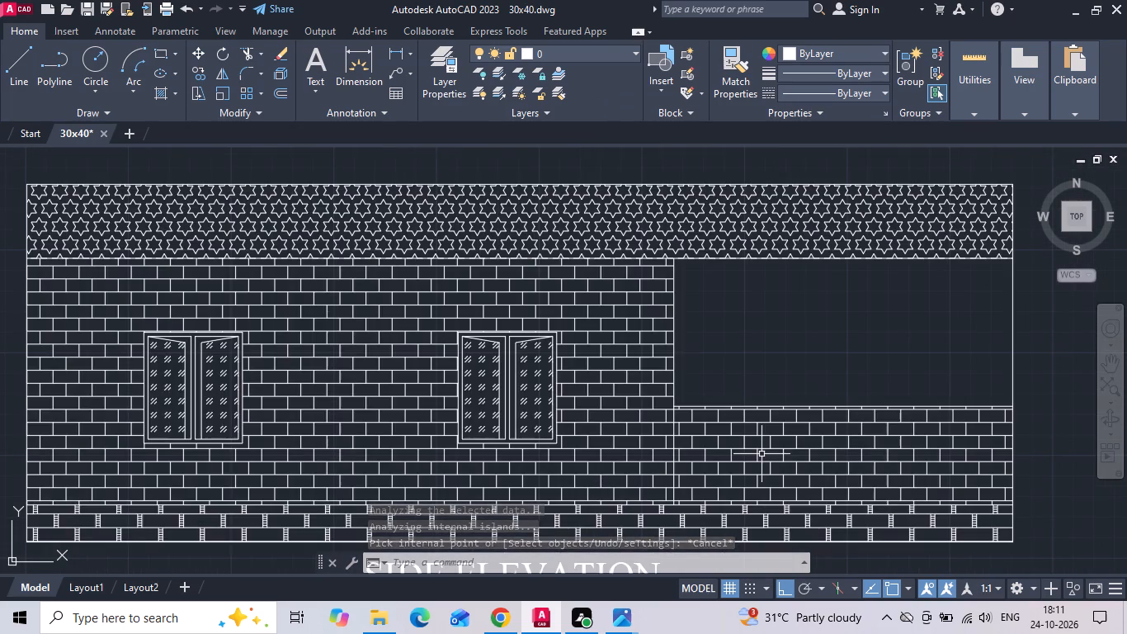
left_click(762, 454)
left_click(735, 447)
key("Delete")
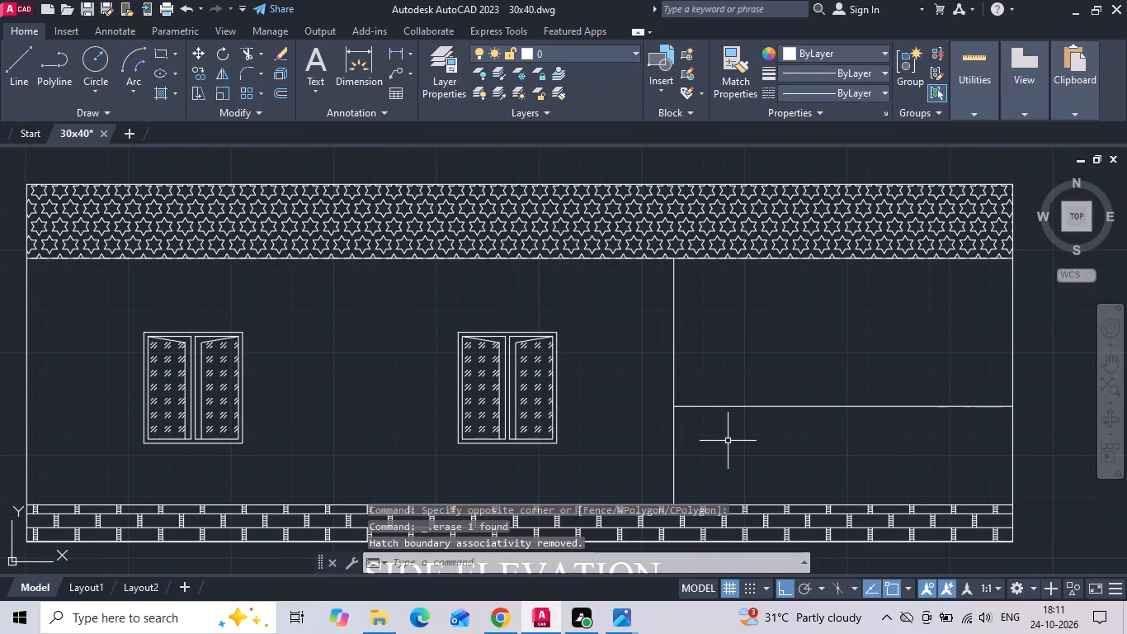
Hatch the low parking wall on its own with the BRICK pattern at scale 1.
type("H")
key("space")
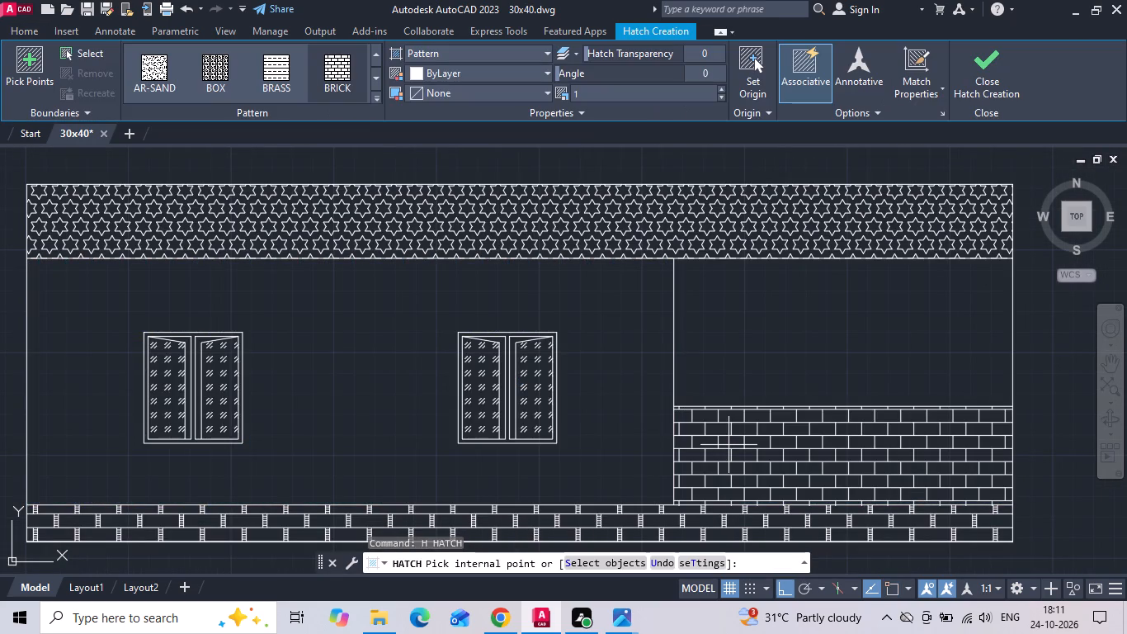
left_click(720, 448)
key("space")
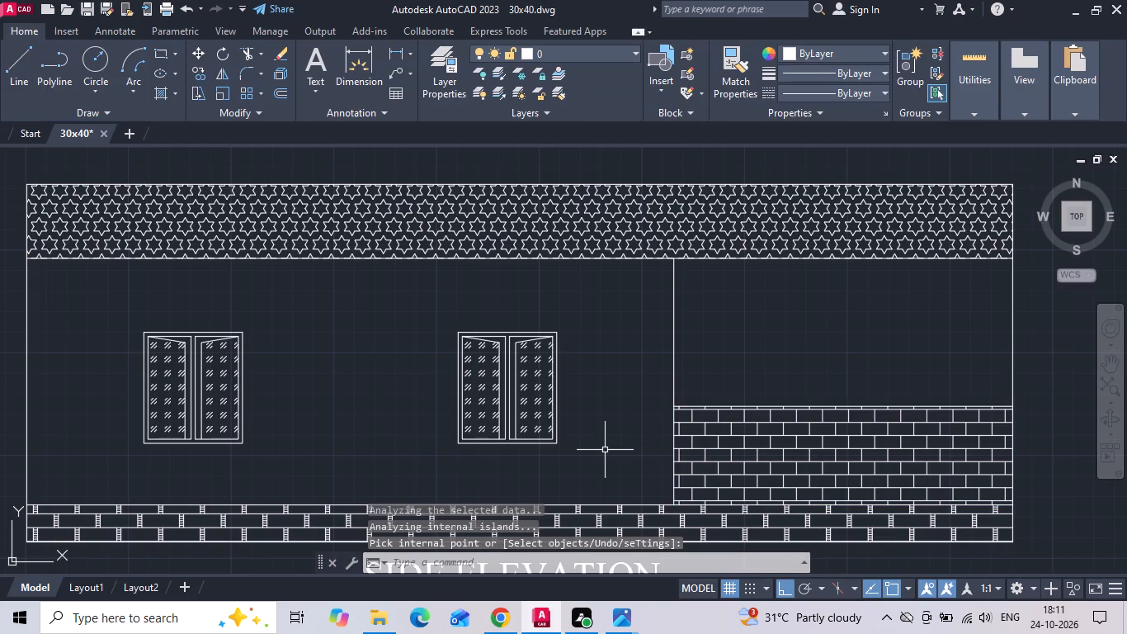
Hatch the windowed wall separately with the BRICK pattern at scale 1 in orange.
key("space")
left_click(601, 400)
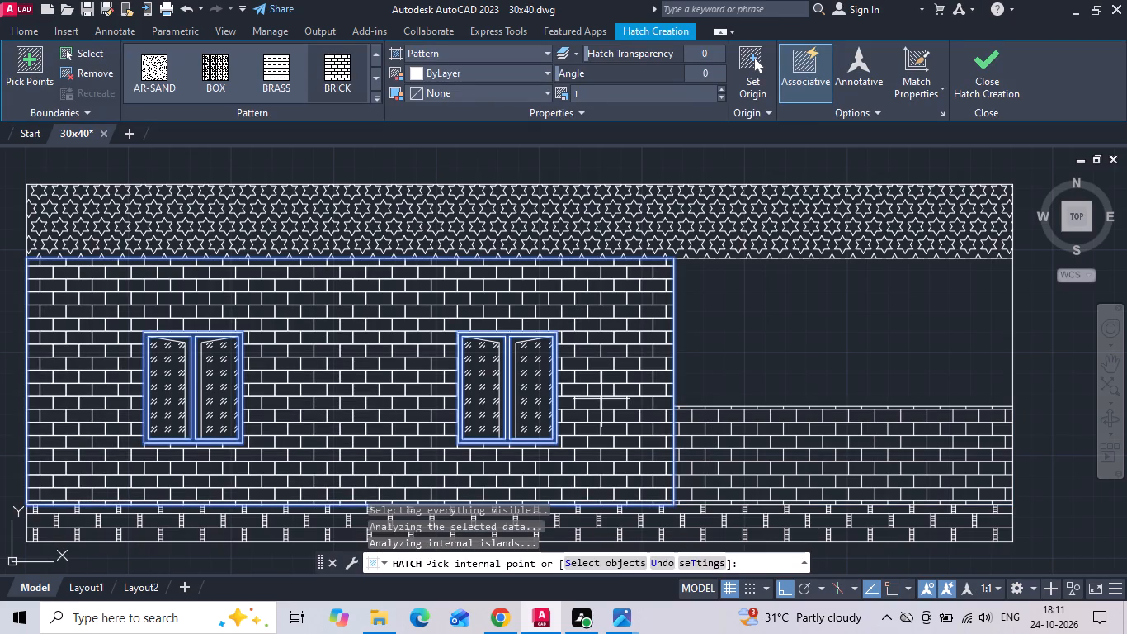
left_click(417, 73)
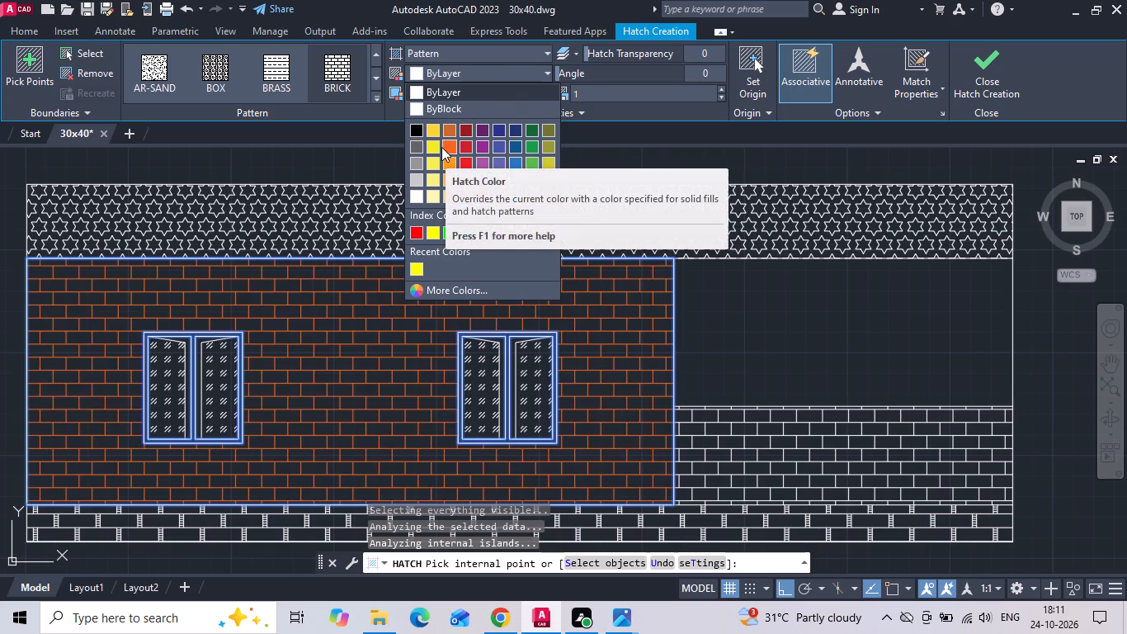
left_click(441, 147)
scroll(780, 244, "down", 3)
key("Escape")
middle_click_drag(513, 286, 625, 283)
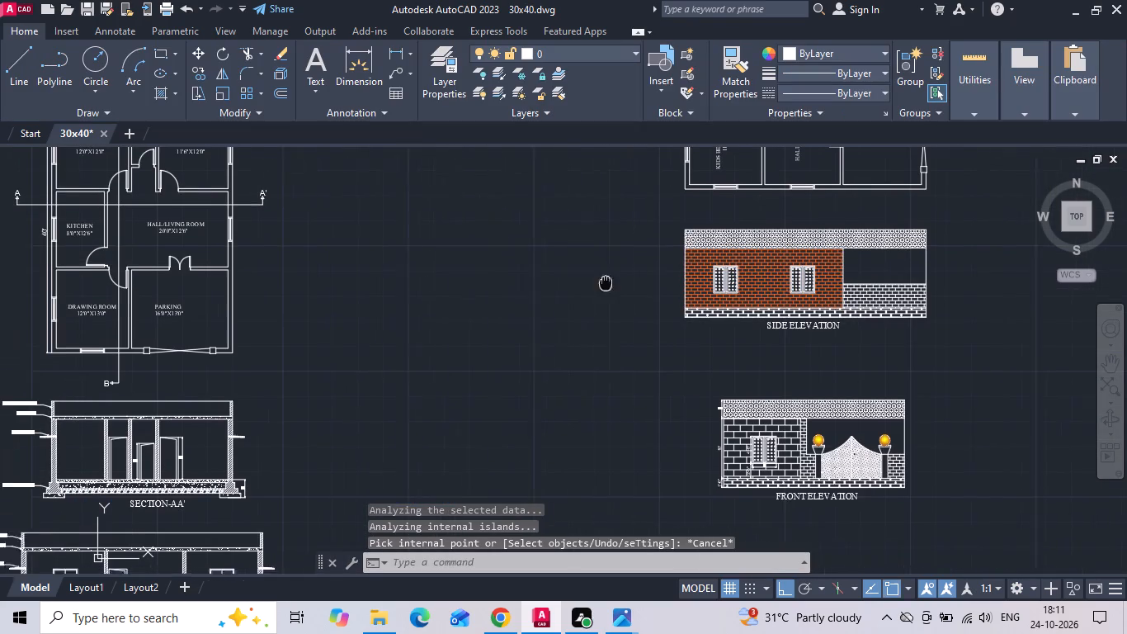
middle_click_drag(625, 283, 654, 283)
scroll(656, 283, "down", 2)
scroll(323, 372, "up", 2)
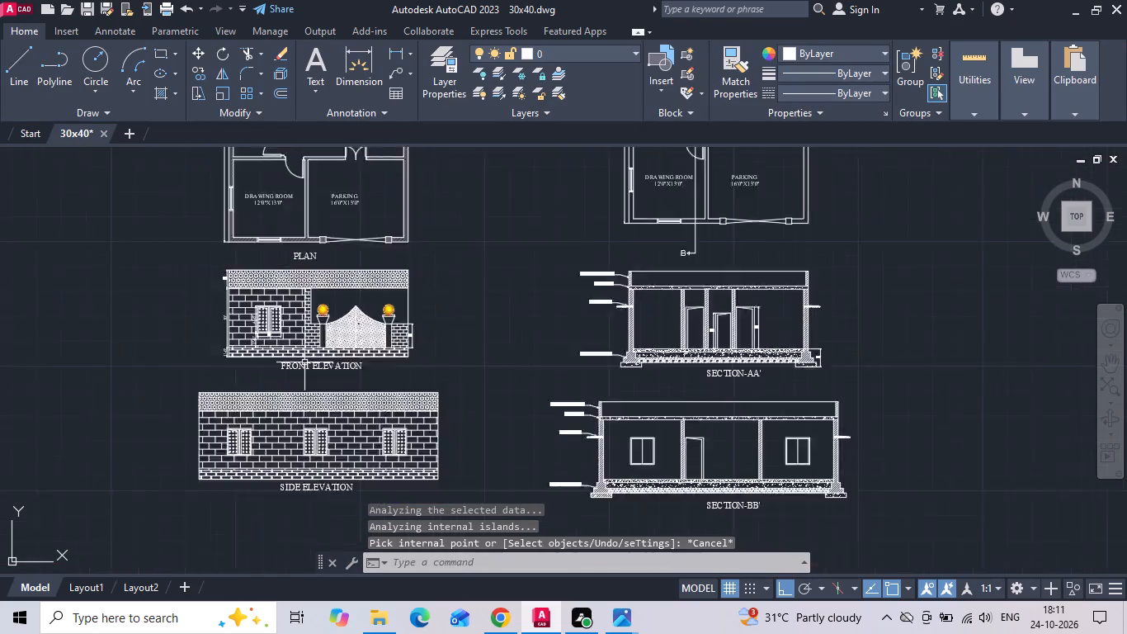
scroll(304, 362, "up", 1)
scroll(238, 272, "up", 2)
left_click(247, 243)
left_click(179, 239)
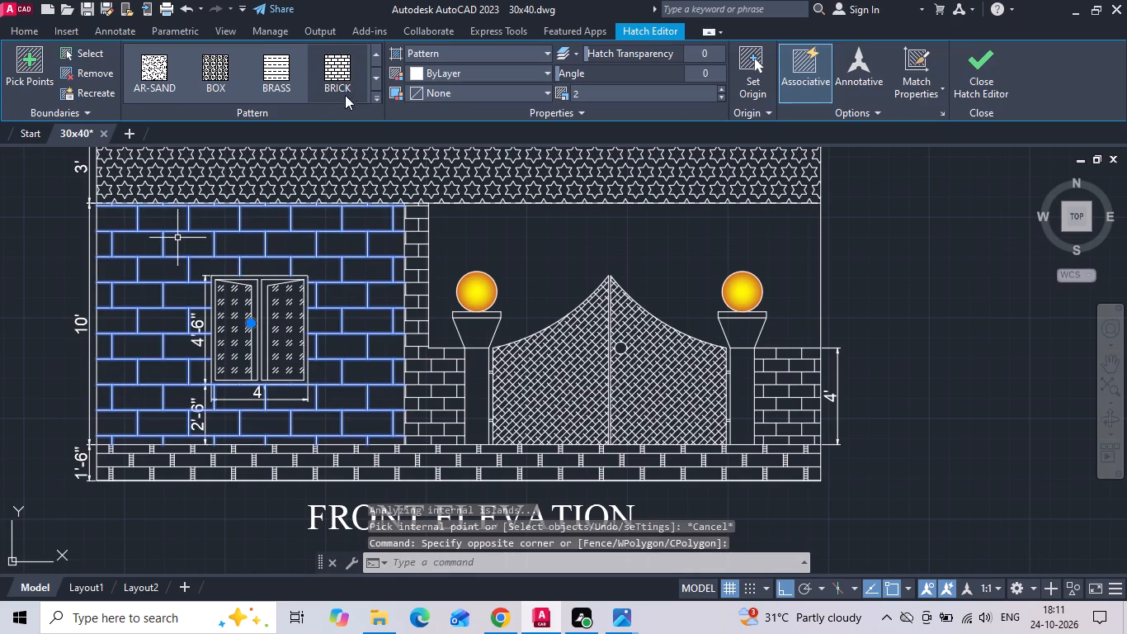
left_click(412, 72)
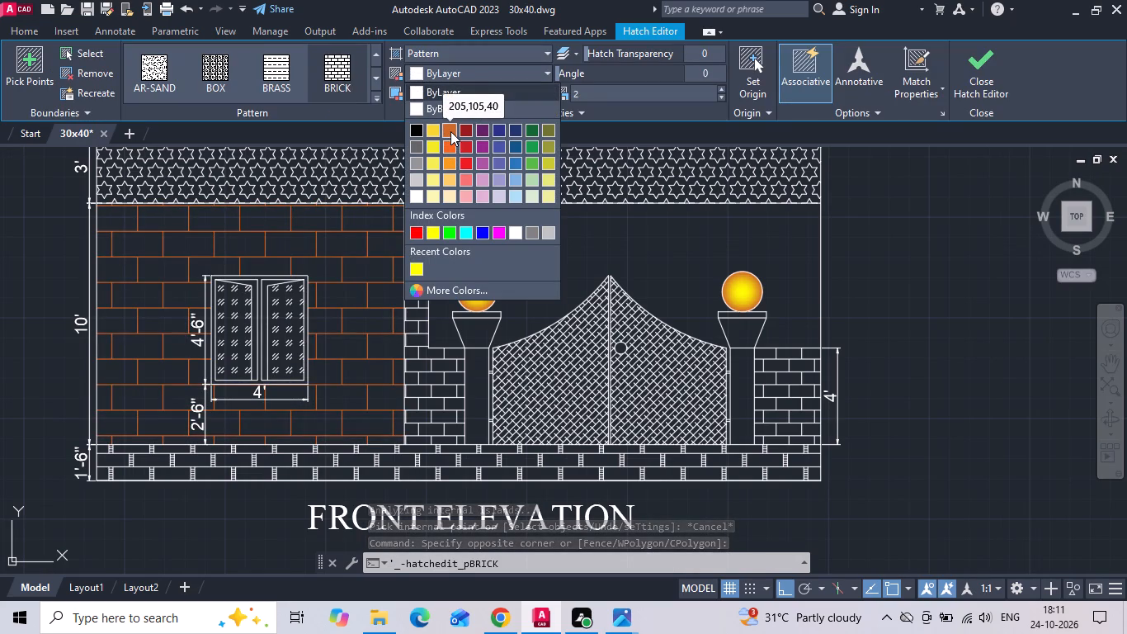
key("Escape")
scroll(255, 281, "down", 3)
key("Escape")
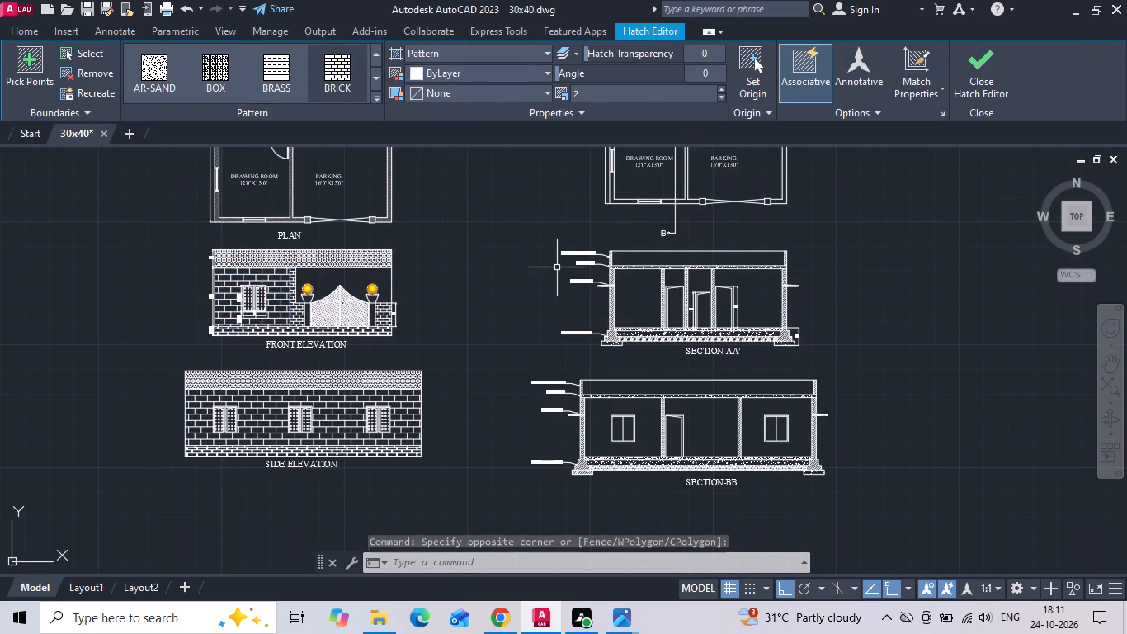
Check the hatch colour assigned to the windowed wall's brick hatch in the reworked side elevation.
middle_click_drag(630, 248, 371, 324)
scroll(370, 324, "down", 1)
scroll(889, 231, "up", 3)
left_click(512, 289)
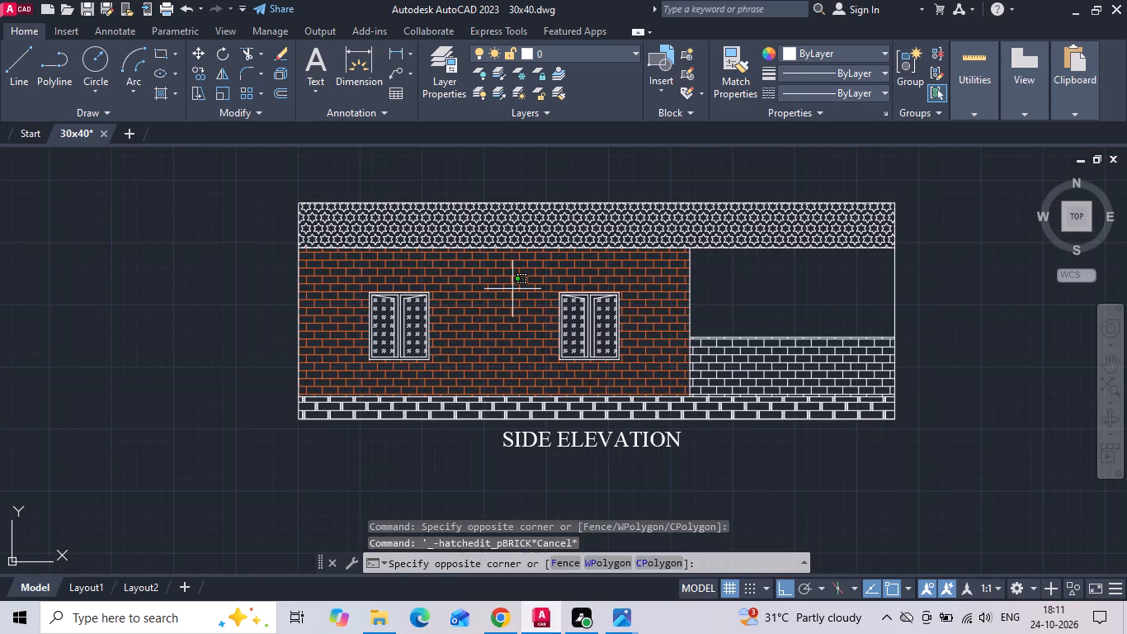
left_click(499, 294)
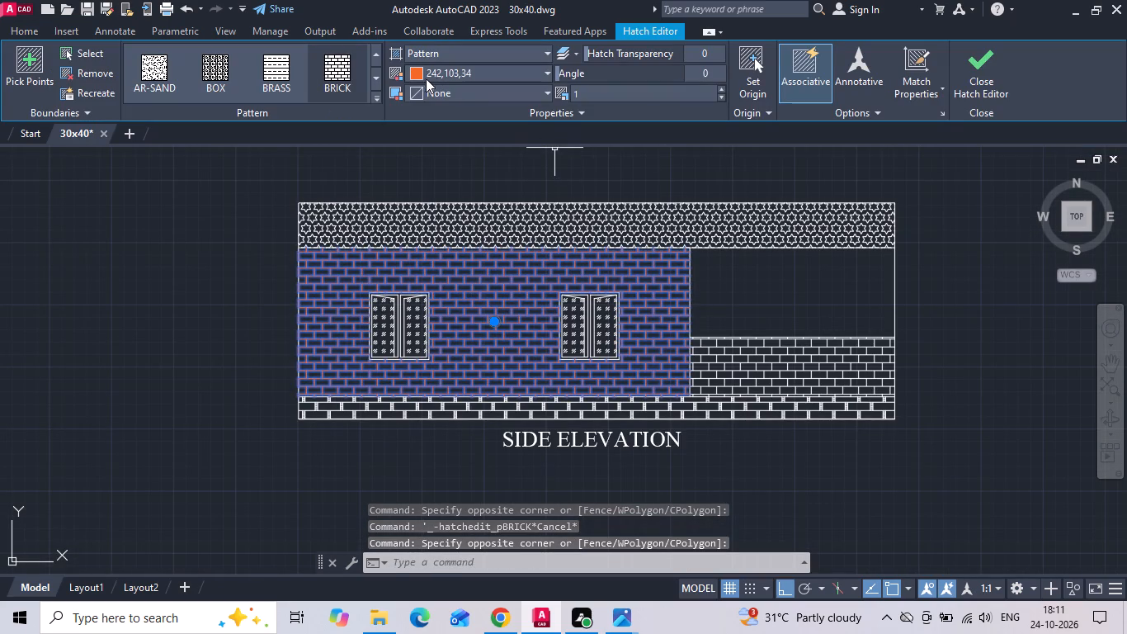
left_click(419, 75)
key("Escape")
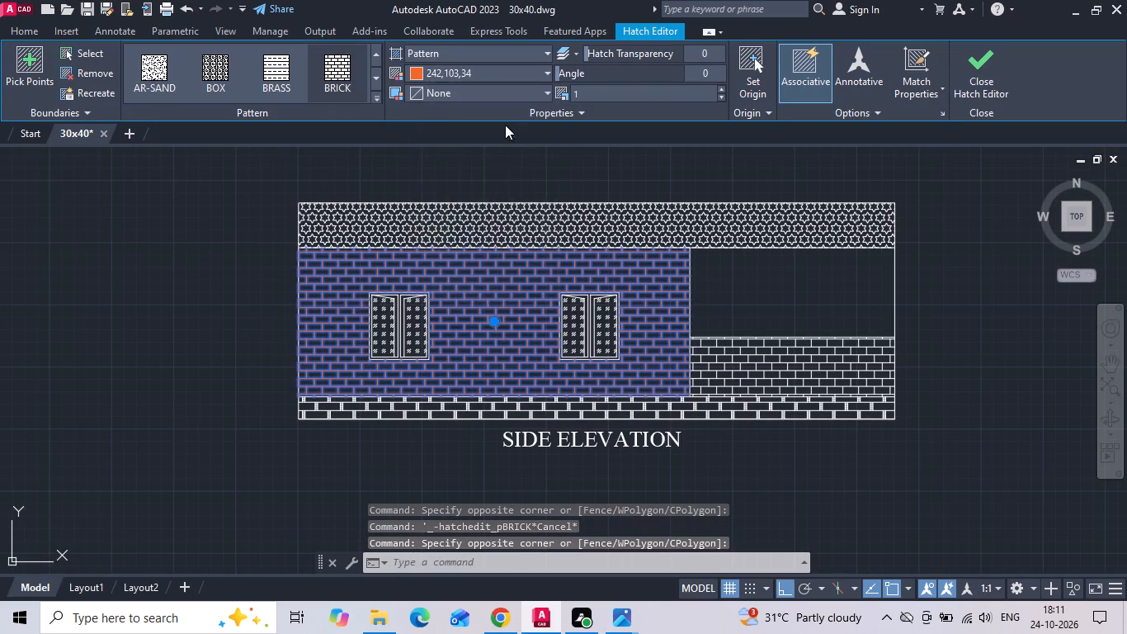
scroll(691, 231, "down", 4)
key("Escape")
Set the brick hatch of the windowed wall in the original front elevation below the plan to orange 242,103,34.
scroll(251, 341, "up", 4)
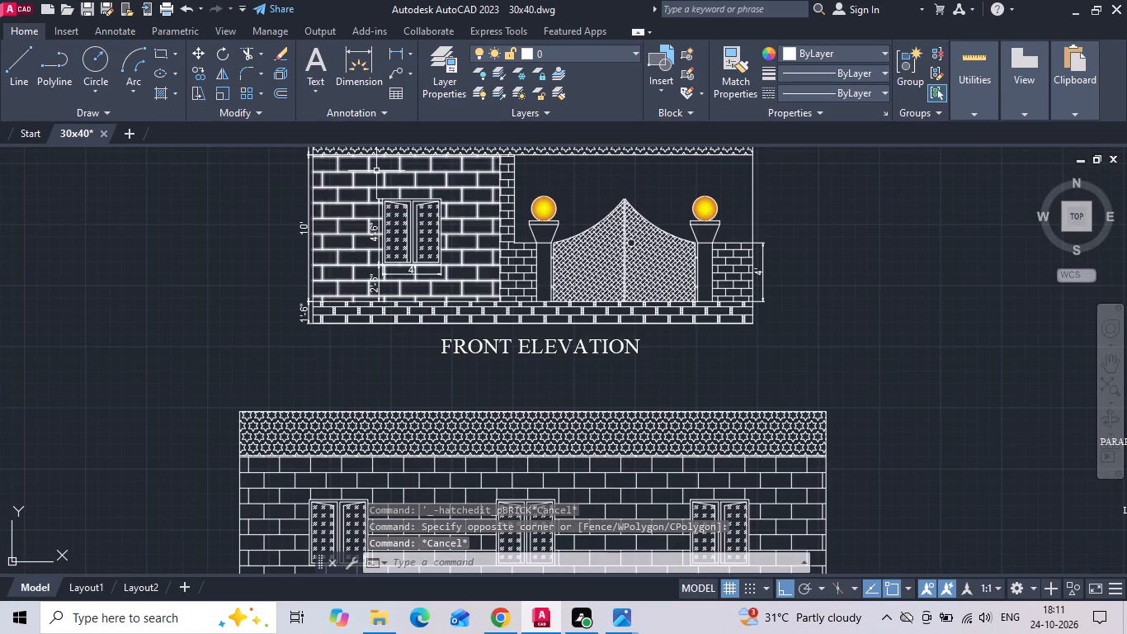
left_click(375, 171)
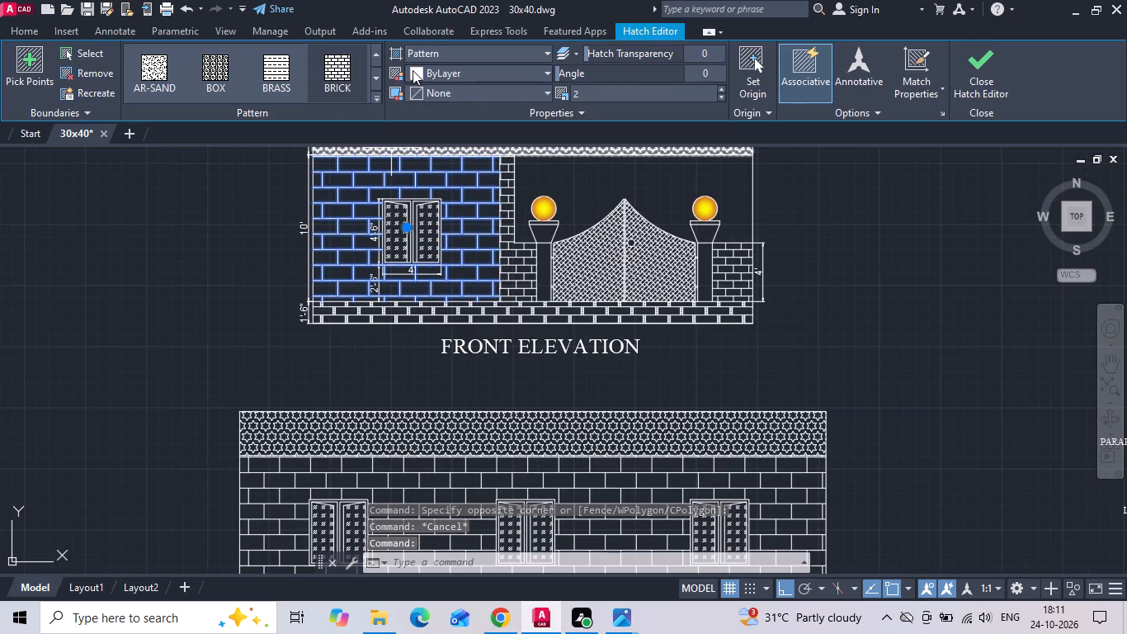
left_click(414, 72)
left_click(450, 150)
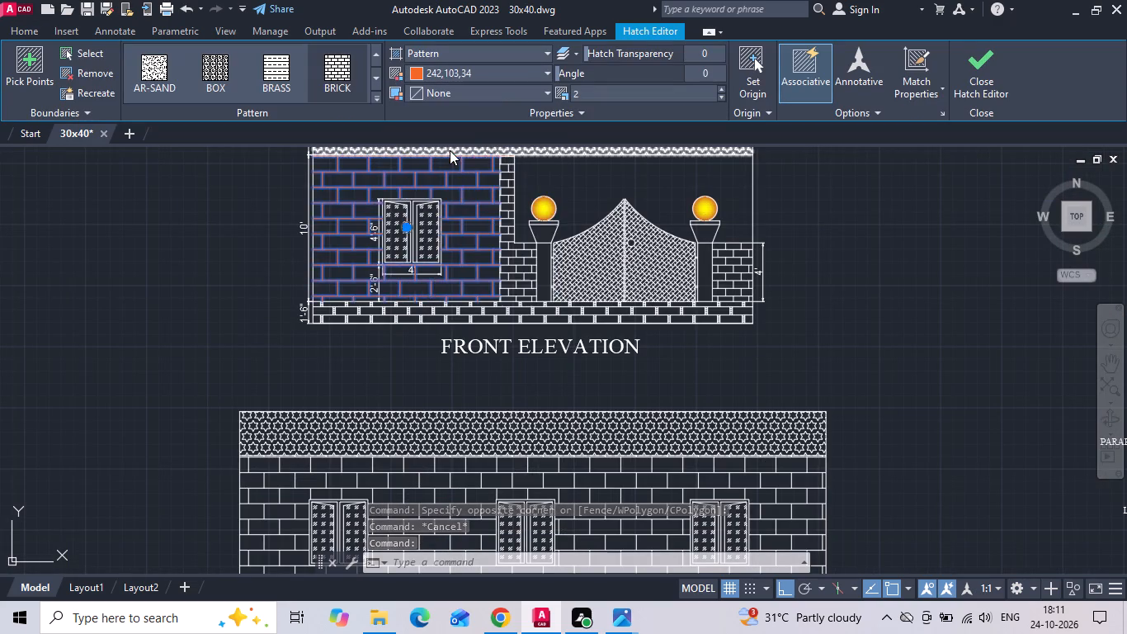
scroll(300, 215, "down", 2)
key("Escape")
Set the scale of the orange brick hatch on the reworked side elevation's windowed wall to 2.
scroll(328, 285, "down", 1)
scroll(983, 158, "up", 3)
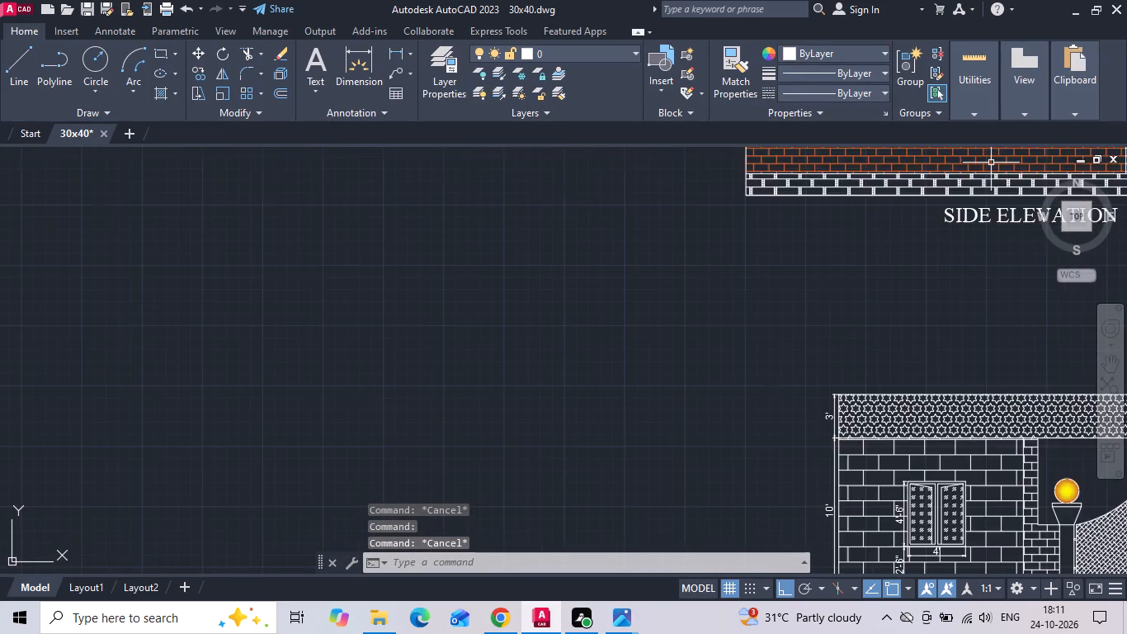
middle_click_drag(979, 180, 667, 459)
left_click(655, 387)
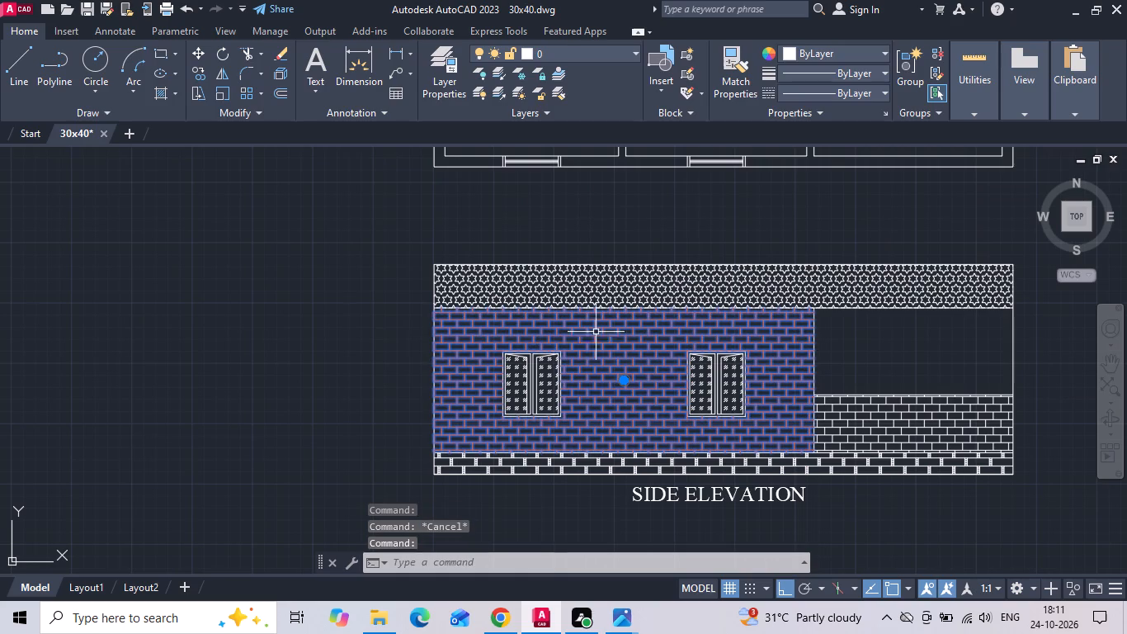
left_click(594, 93)
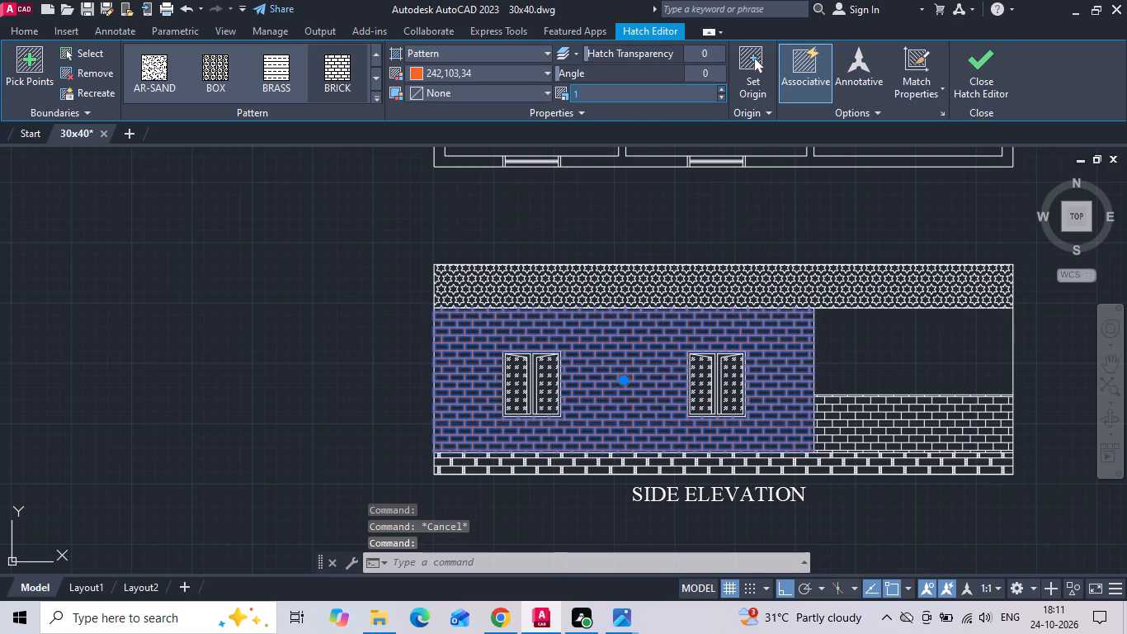
key("2")
key("Return")
key("Escape")
Change the brick hatch of the original three-window side elevation to the same orange colour.
scroll(684, 168, "down", 2)
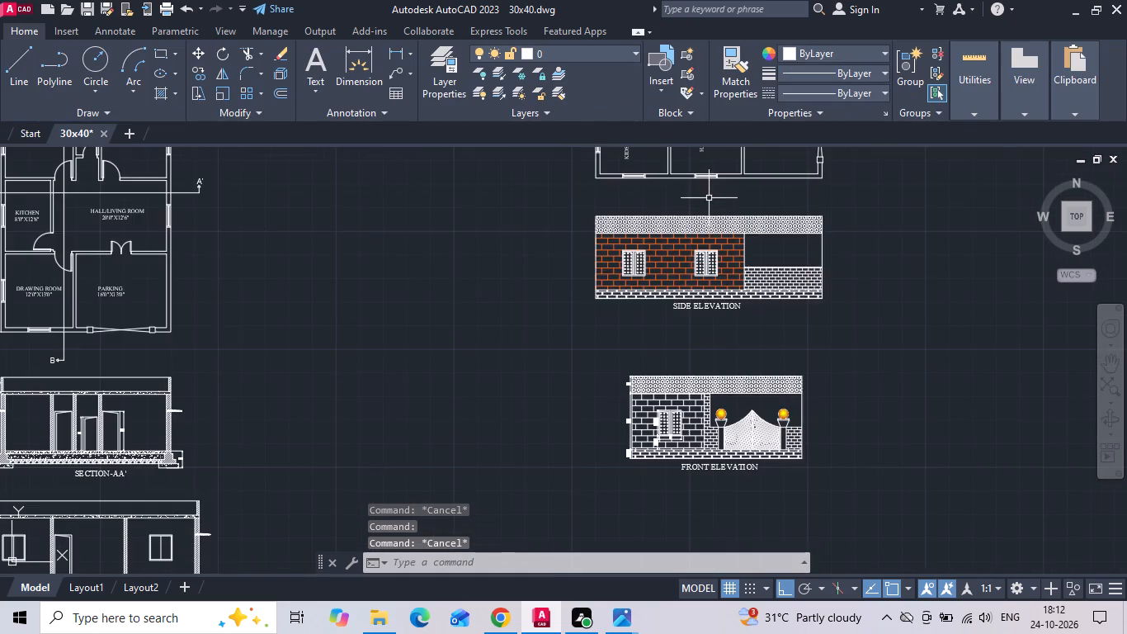
scroll(611, 244, "down", 2)
middle_click_drag(347, 320, 454, 324)
scroll(384, 367, "up", 3)
scroll(281, 417, "up", 1)
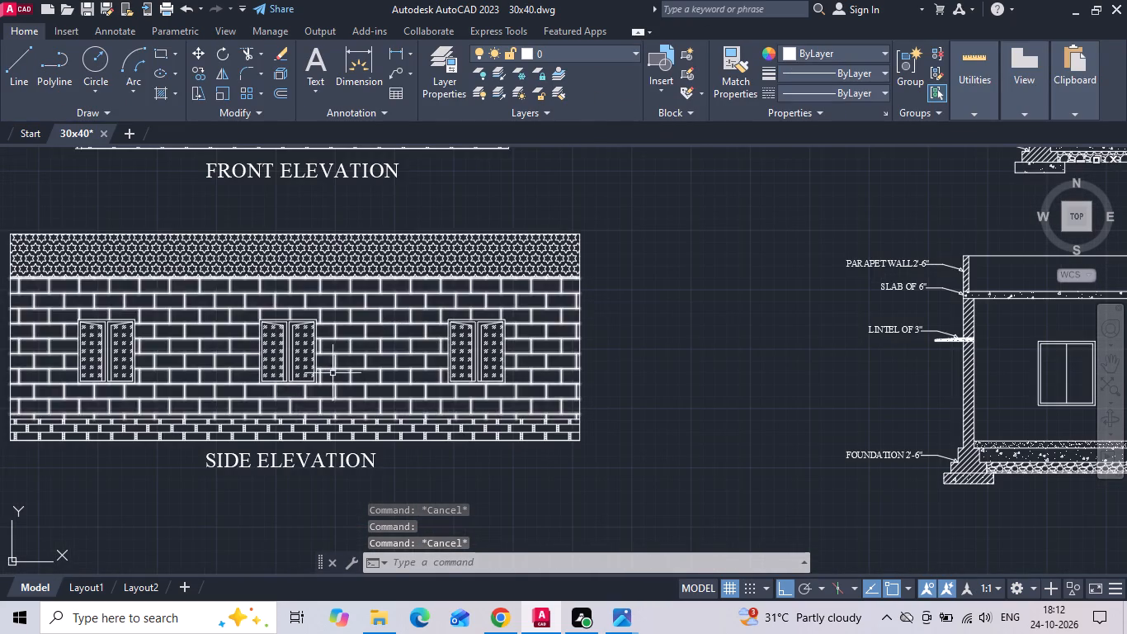
left_click(334, 371)
left_click(326, 340)
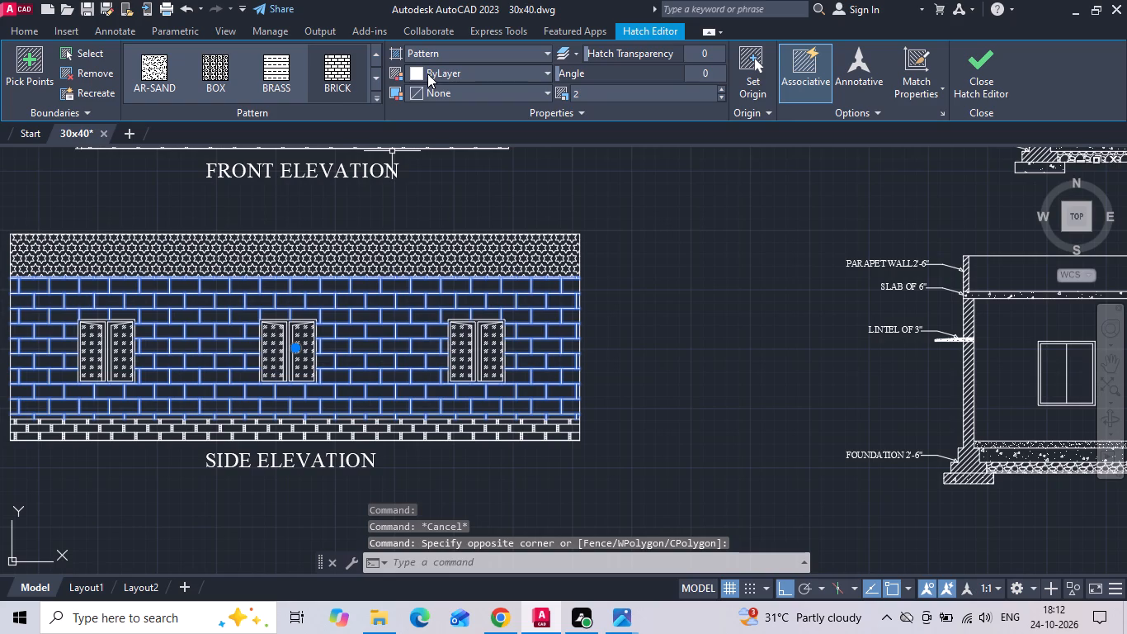
left_click(413, 73)
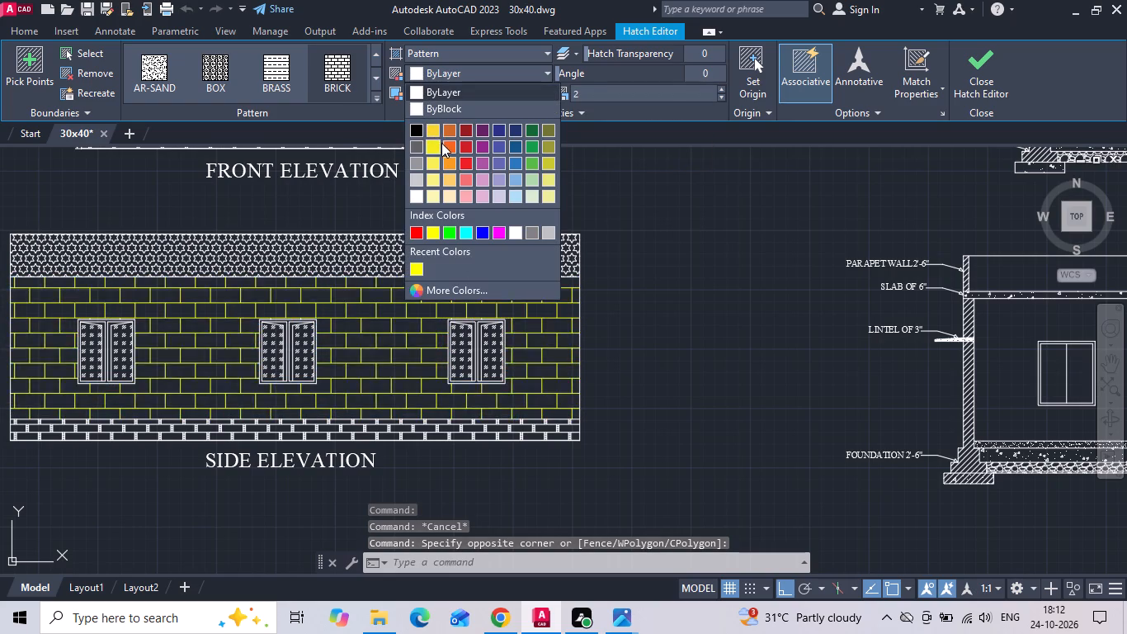
left_click(448, 146)
key("Escape")
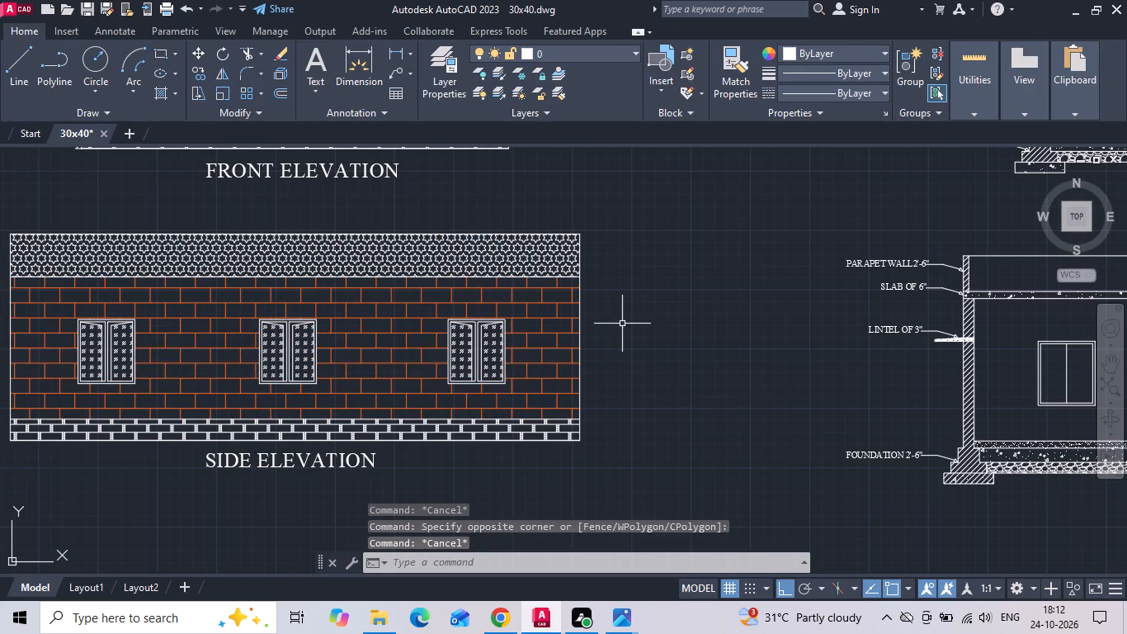
Save the drawing.
key("ctrl+s")
key("ctrl+s")
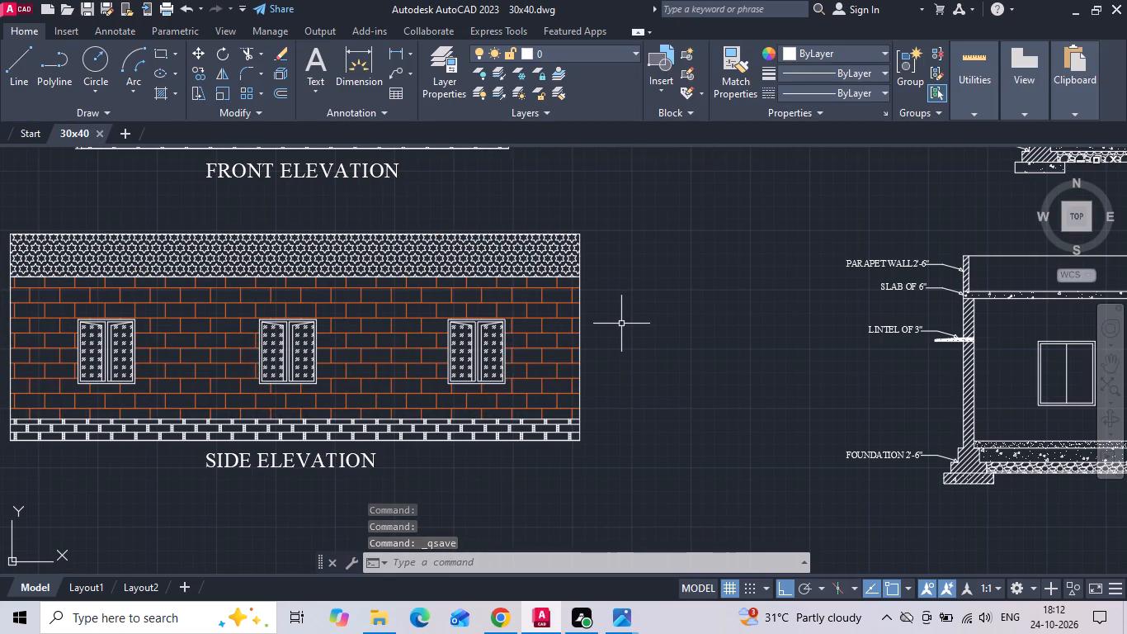
Set the gate's hatch colour in the original front elevation to dark grey.
scroll(450, 366, "down", 3)
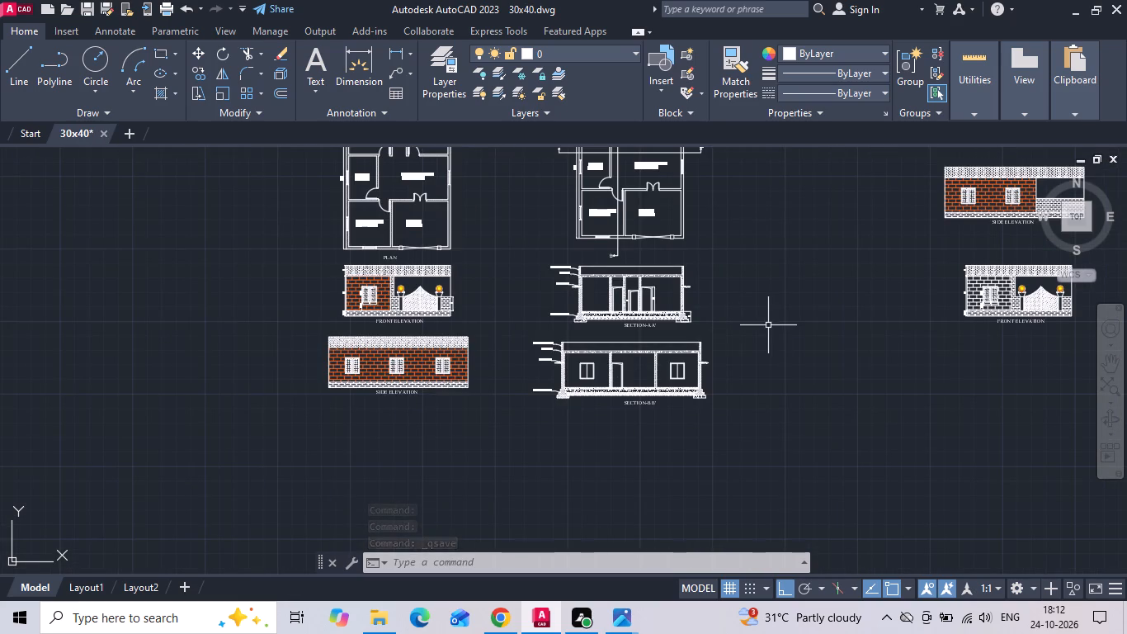
middle_click_drag(753, 329, 524, 373)
scroll(119, 321, "up", 3)
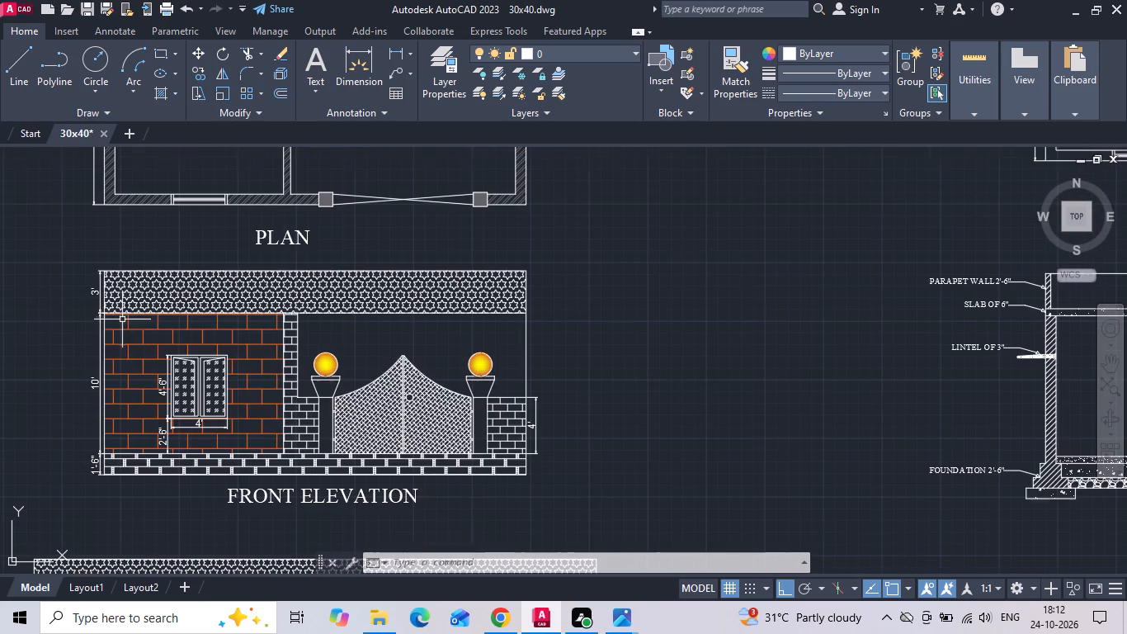
left_click(365, 405)
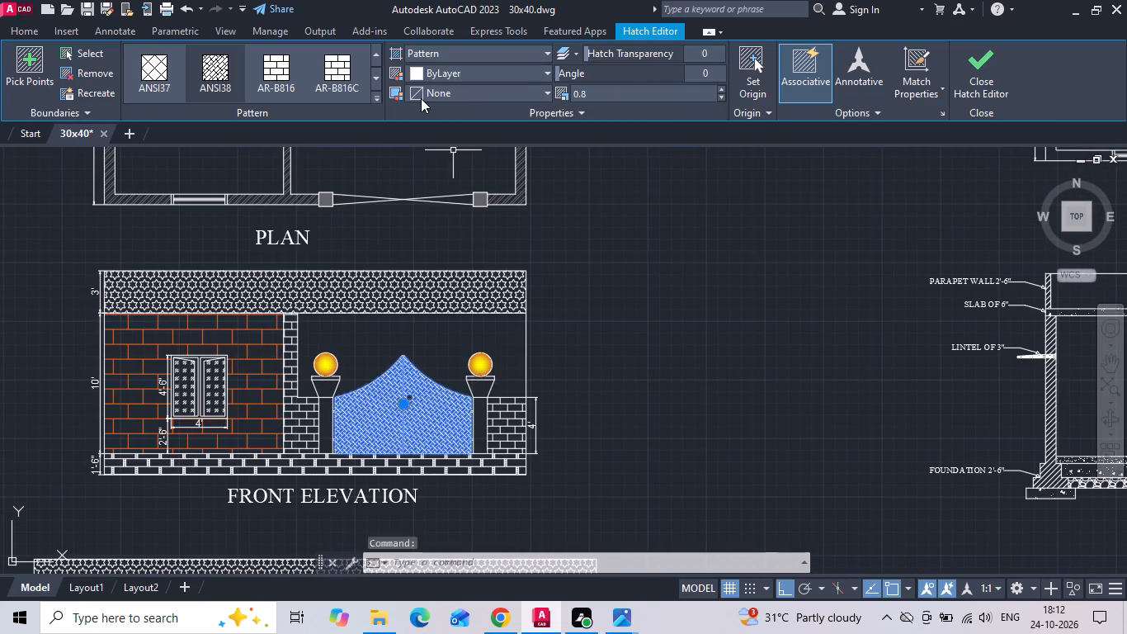
left_click(420, 73)
left_click(420, 147)
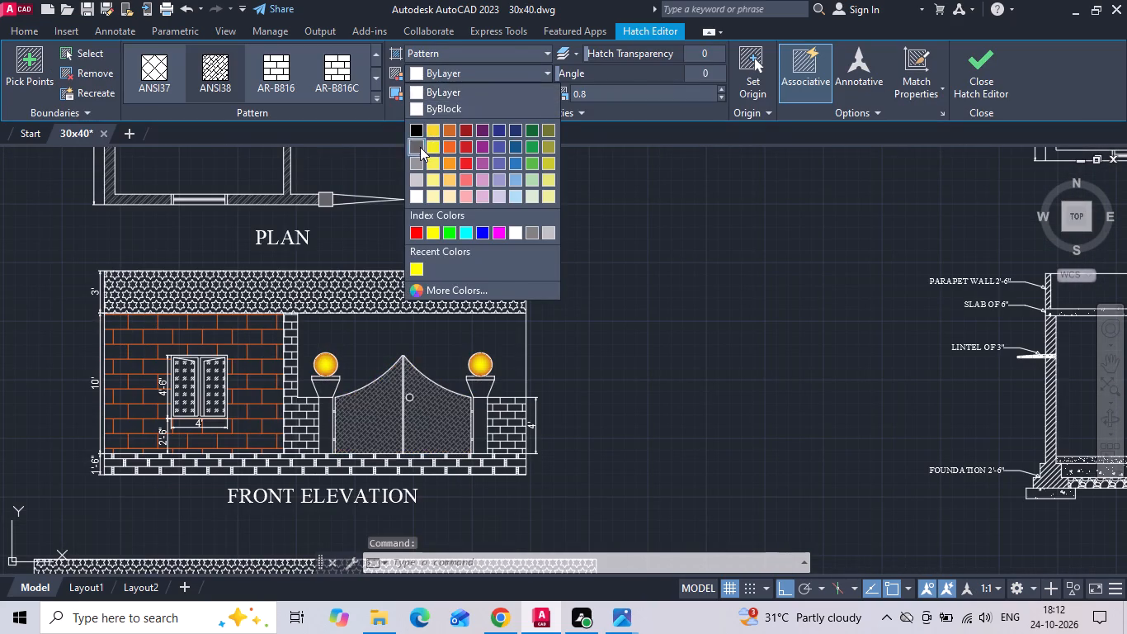
key("Escape")
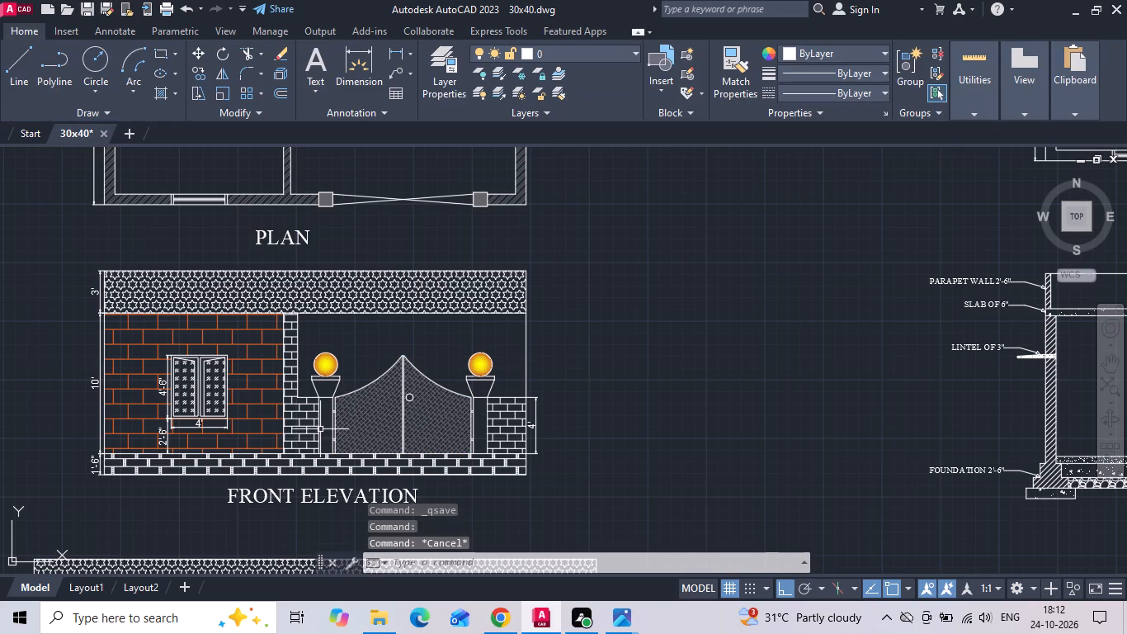
Save the drawing again.
key("ctrl+s")
key("ctrl+s")
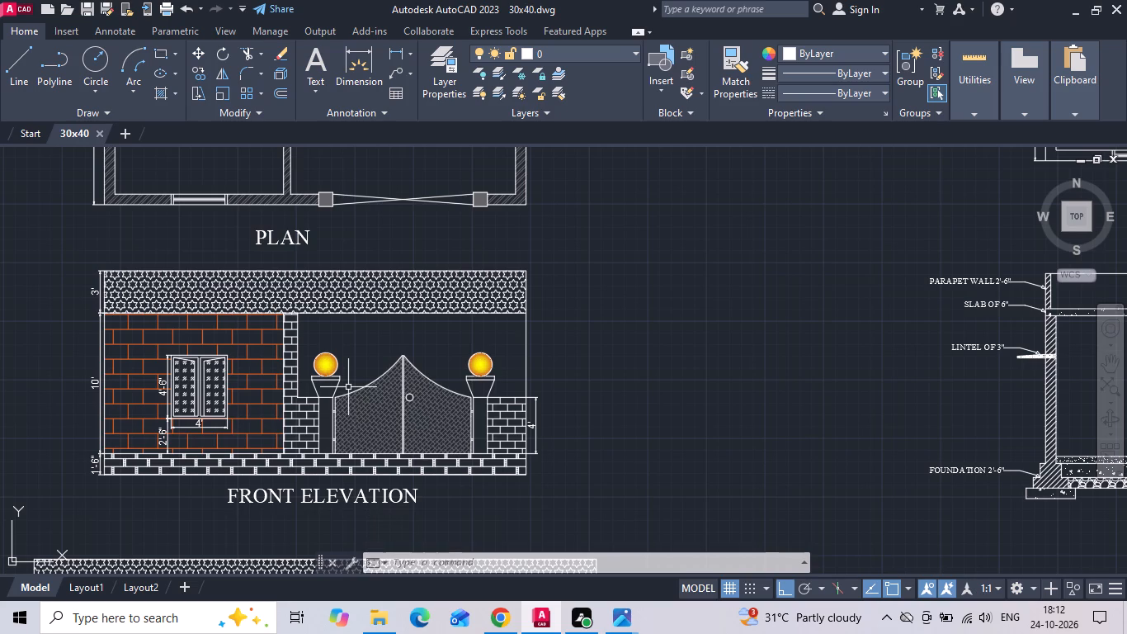
key("ctrl+s")
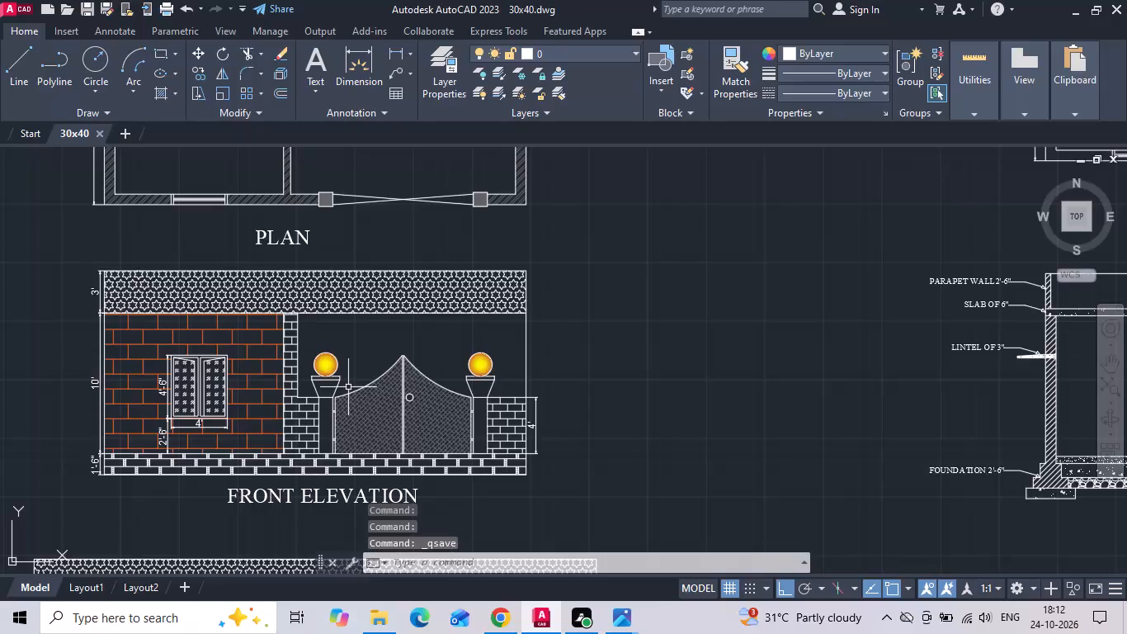
Copy the sideways plan above the reworked side elevation straight across to the empty area beside it.
scroll(389, 369, "down", 3)
scroll(894, 312, "up", 2)
middle_click_drag(875, 345, 626, 334)
scroll(528, 361, "down", 1)
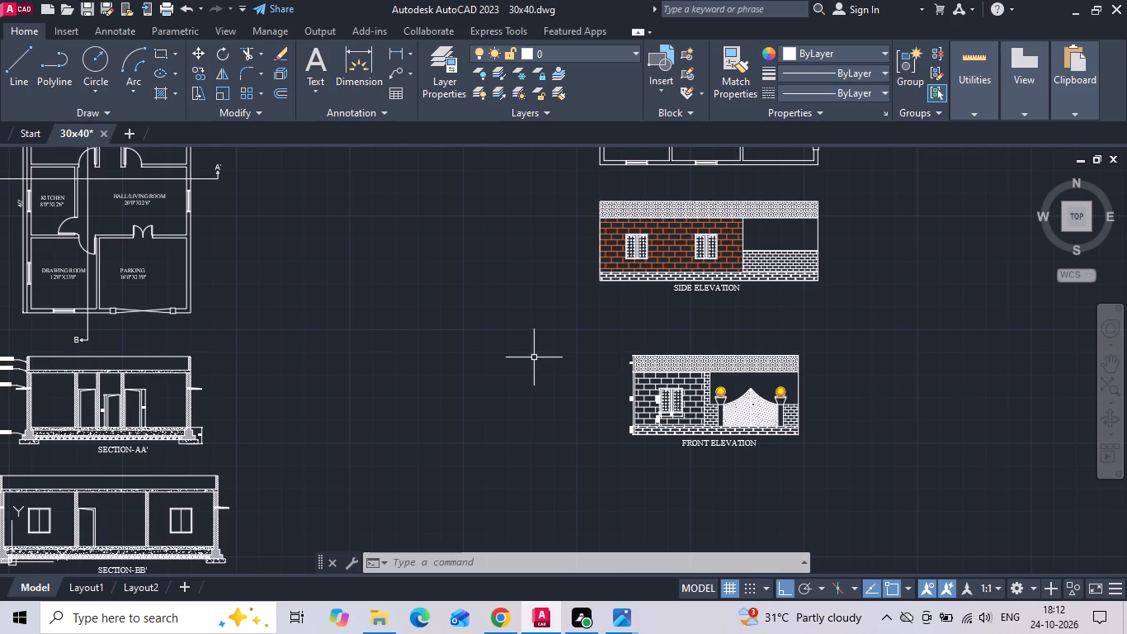
scroll(532, 357, "down", 2)
scroll(556, 365, "up", 2)
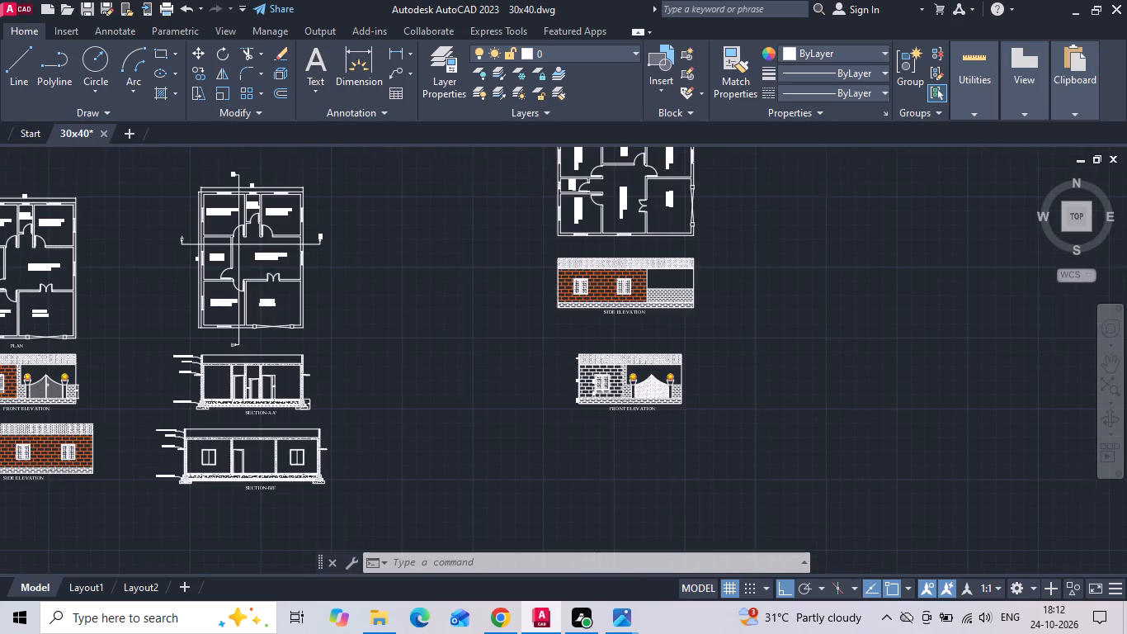
scroll(557, 392, "down", 1)
middle_click_drag(565, 262, 549, 318)
left_click_drag(523, 311, 527, 304)
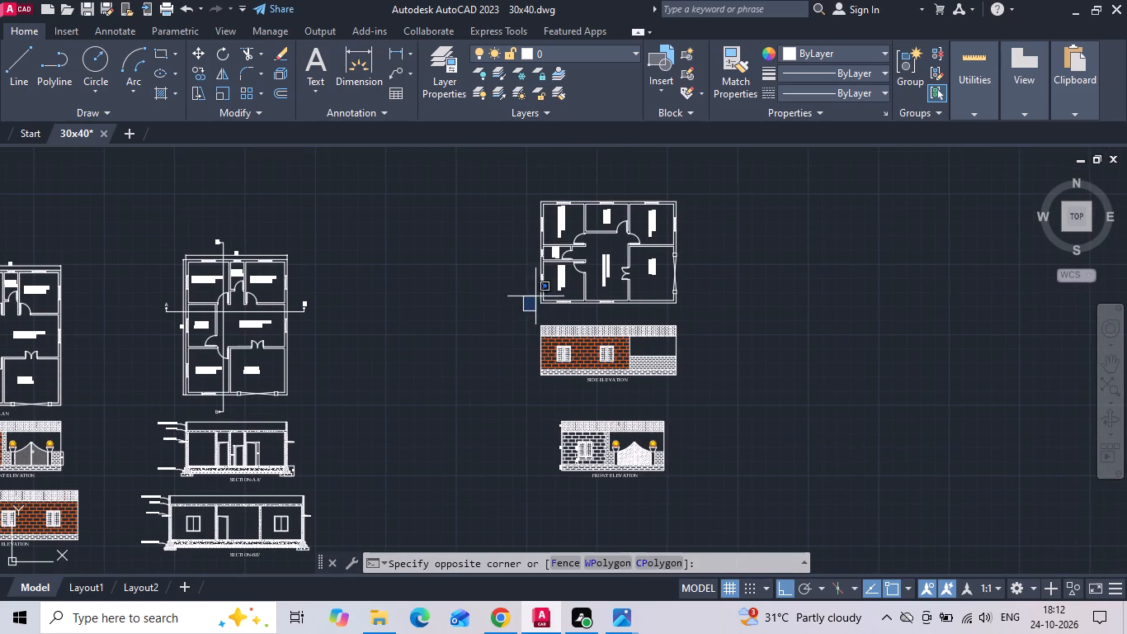
left_click(700, 187)
right_click(700, 187)
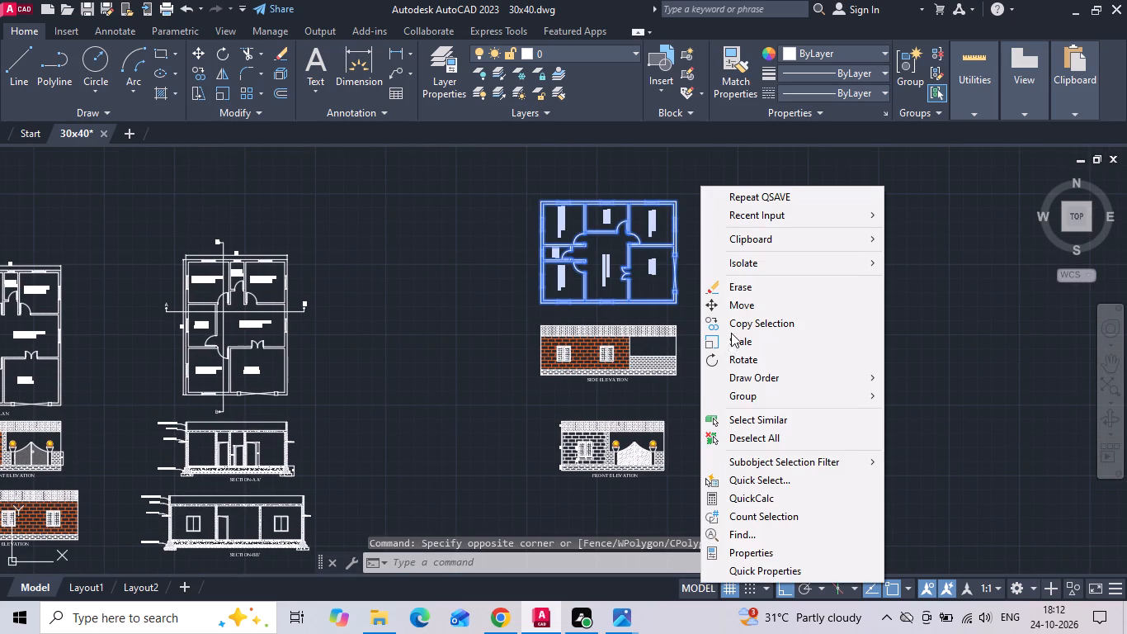
left_click(733, 328)
left_click_drag(606, 286, 630, 286)
left_click(804, 301)
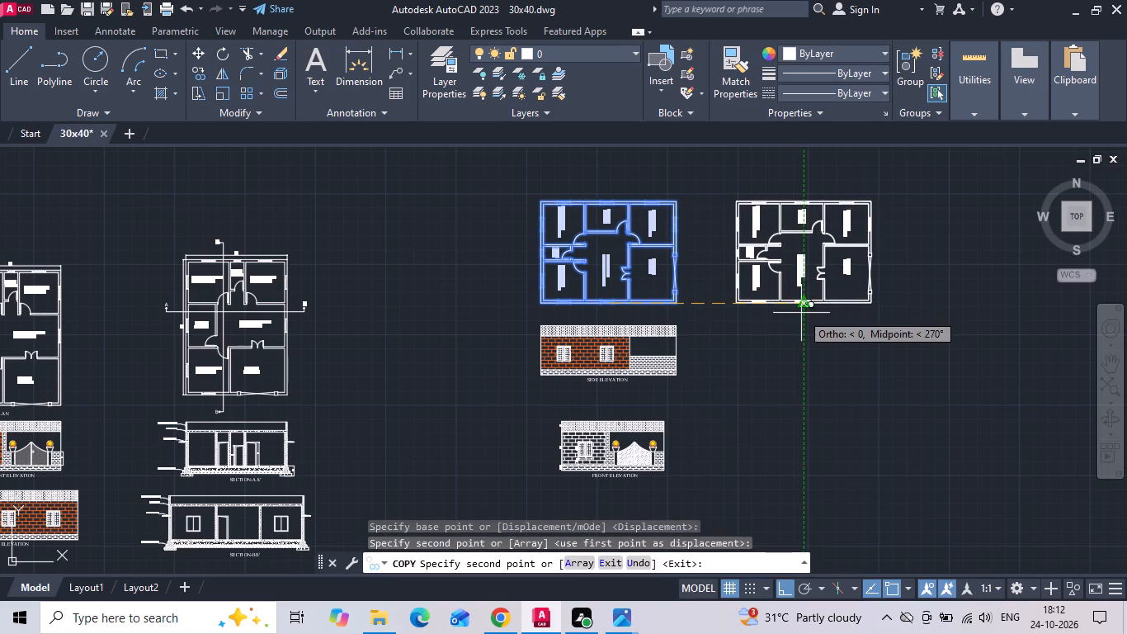
key("Escape")
Rotate the new plan copy a quarter turn so its drawing room and parking side faces up.
left_click_drag(723, 329, 720, 319)
left_click(901, 193)
right_click(869, 343)
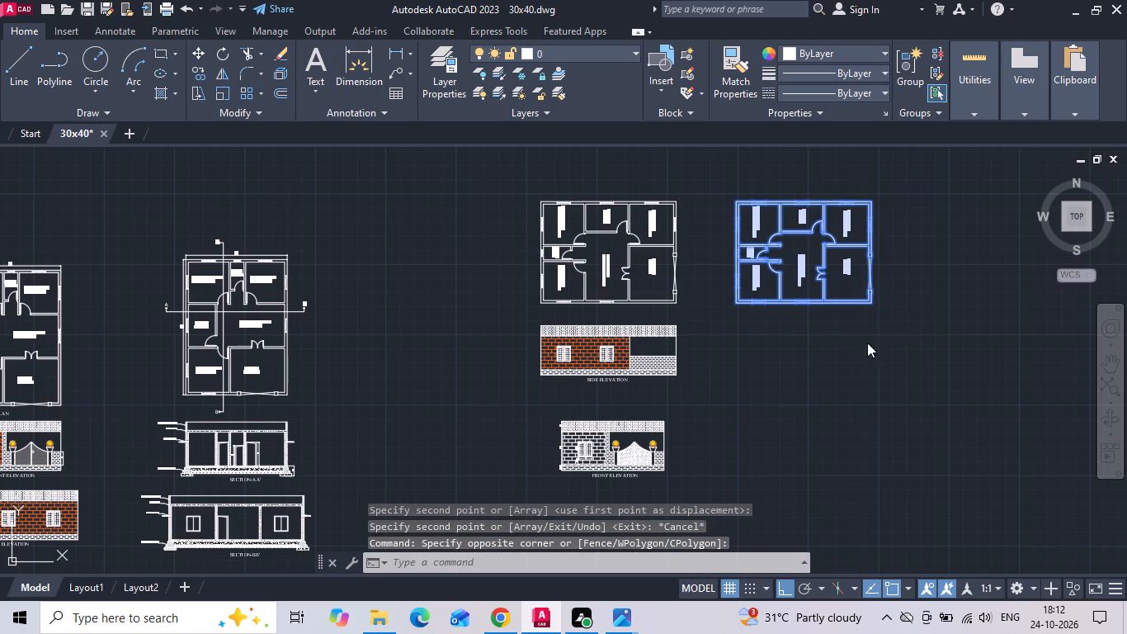
left_click(885, 376)
left_click(839, 286)
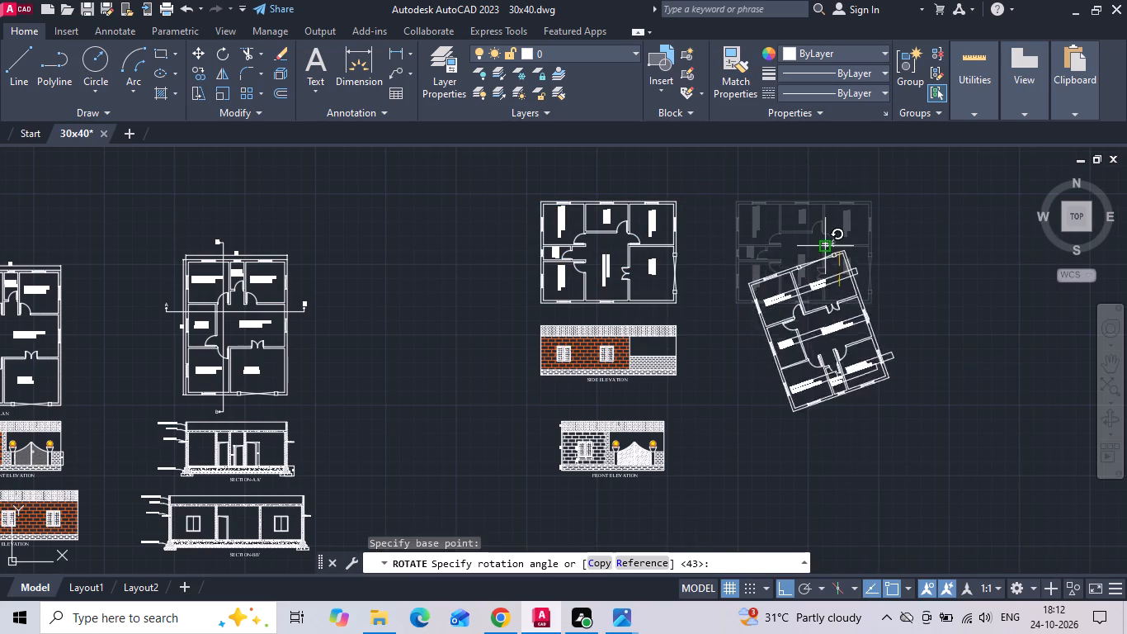
scroll(823, 203, "up", 2)
left_click(858, 179)
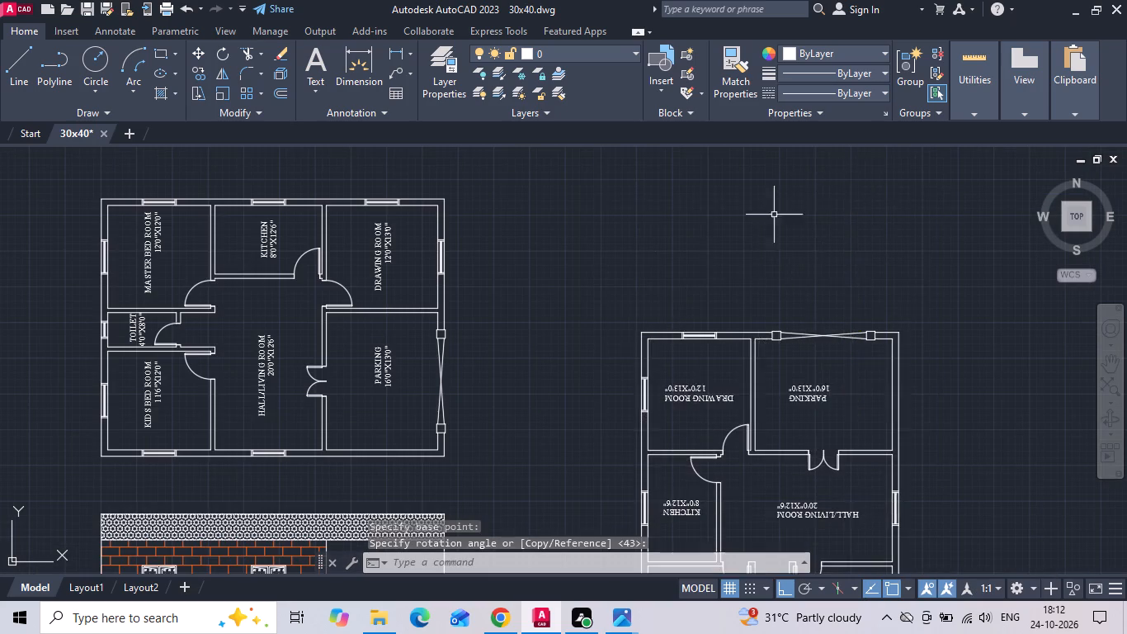
Move the front elevation with its title beneath the newly rotated plan copy, lining its outer edge up with the master bed room corner.
scroll(756, 222, "down", 3)
scroll(756, 333, "up", 3)
scroll(666, 386, "down", 1)
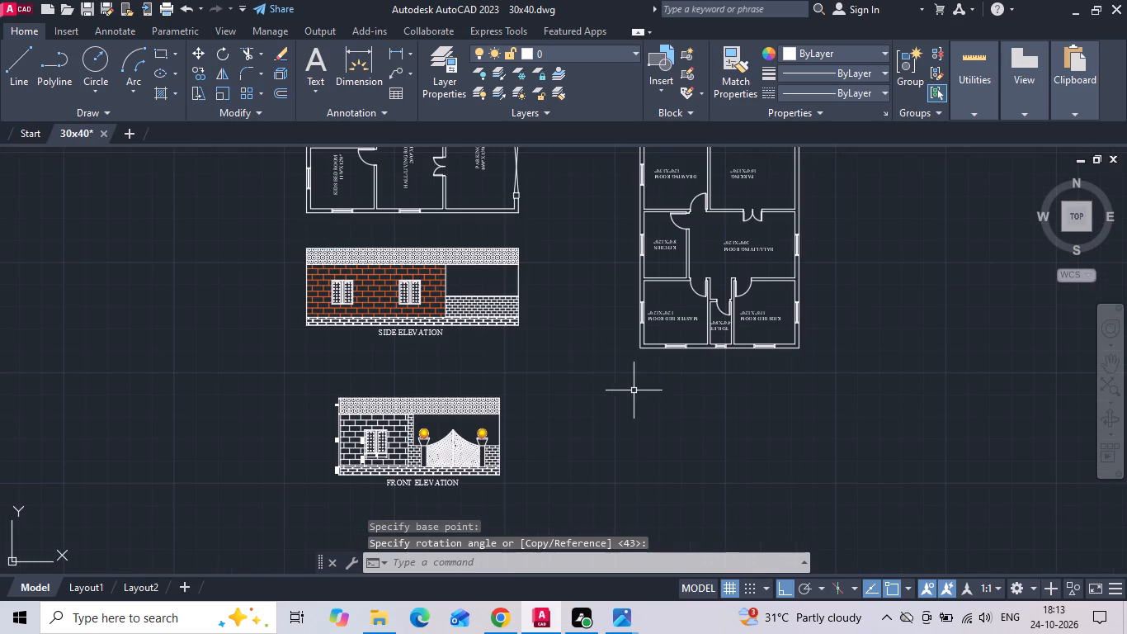
left_click_drag(609, 358, 587, 380)
middle_click_drag(452, 441, 521, 409)
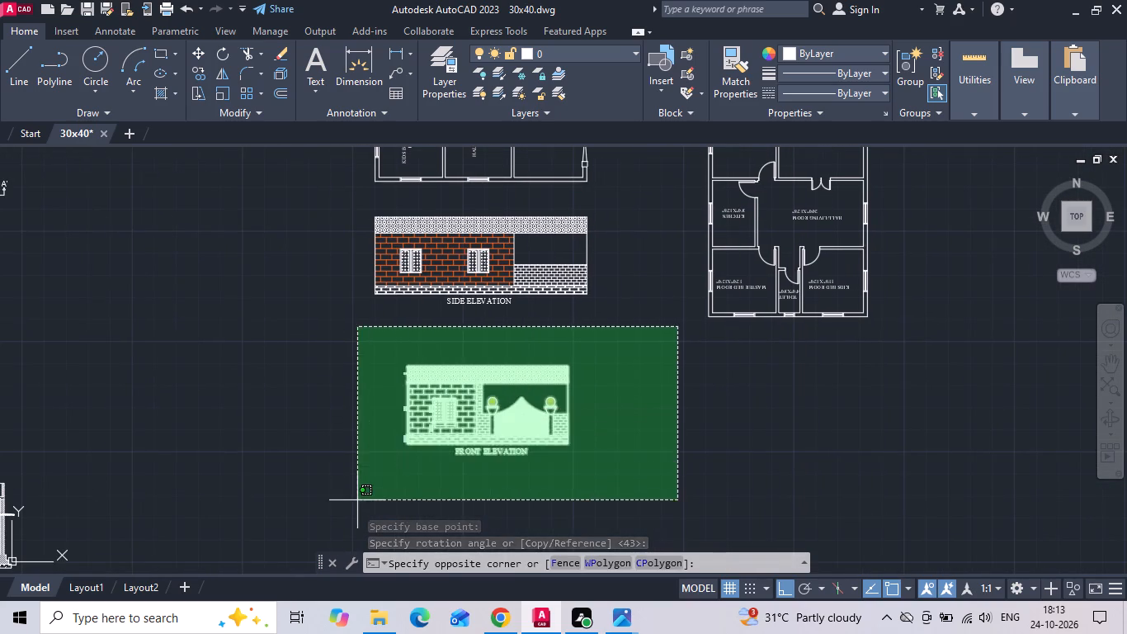
left_click(357, 500)
right_click(310, 384)
left_click(345, 318)
scroll(412, 360, "up", 2)
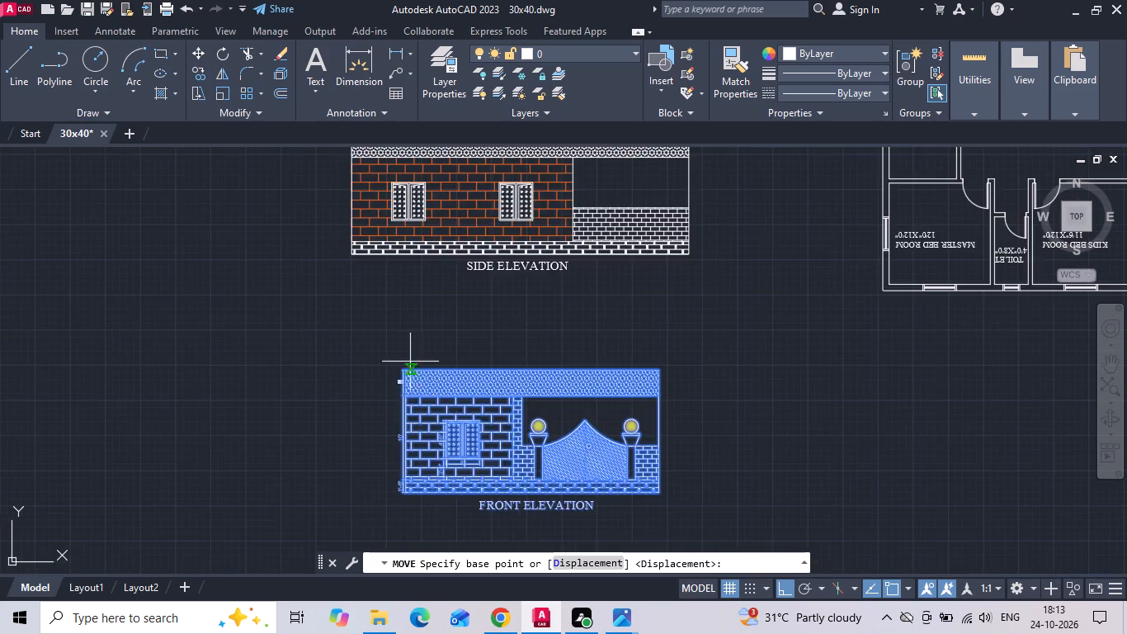
scroll(403, 360, "up", 5)
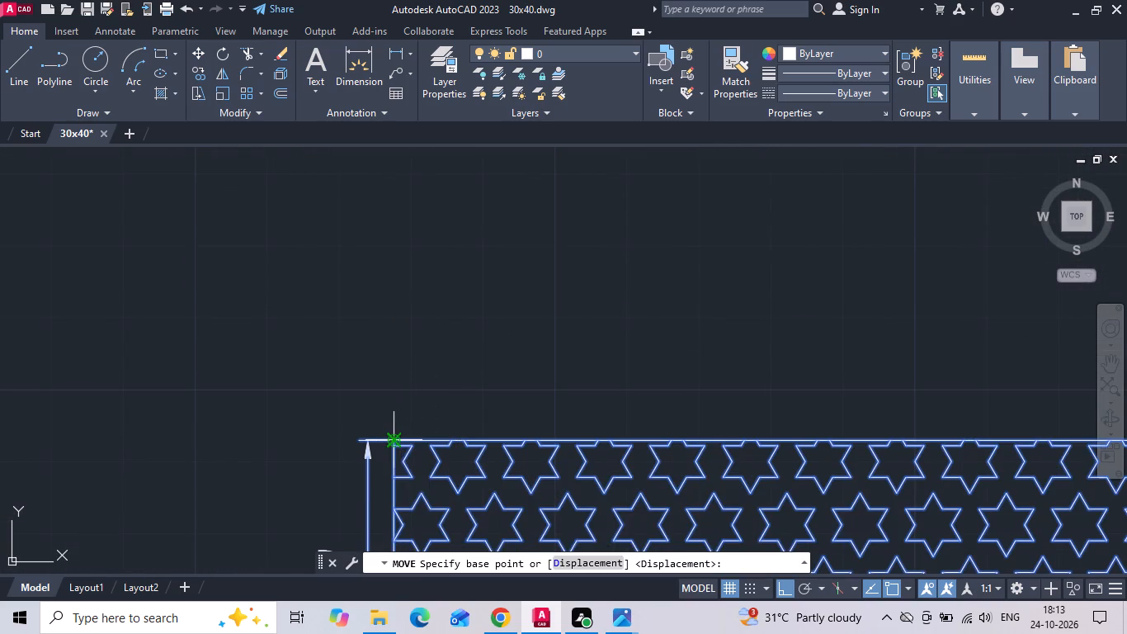
left_click(396, 438)
scroll(375, 434, "down", 5)
scroll(887, 355, "up", 2)
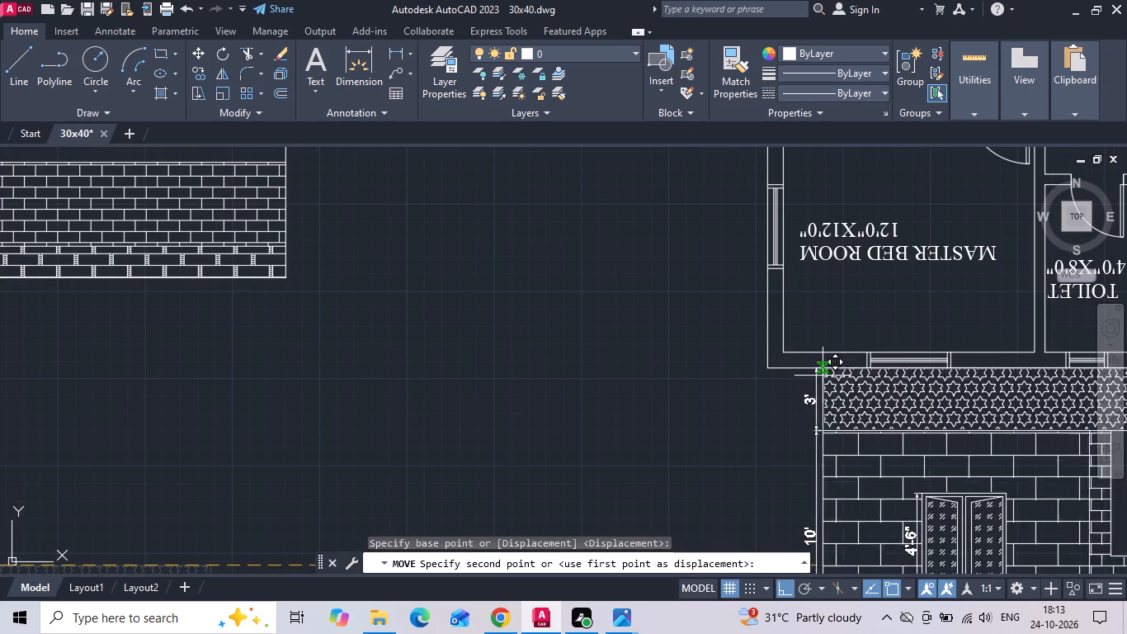
left_click(766, 423)
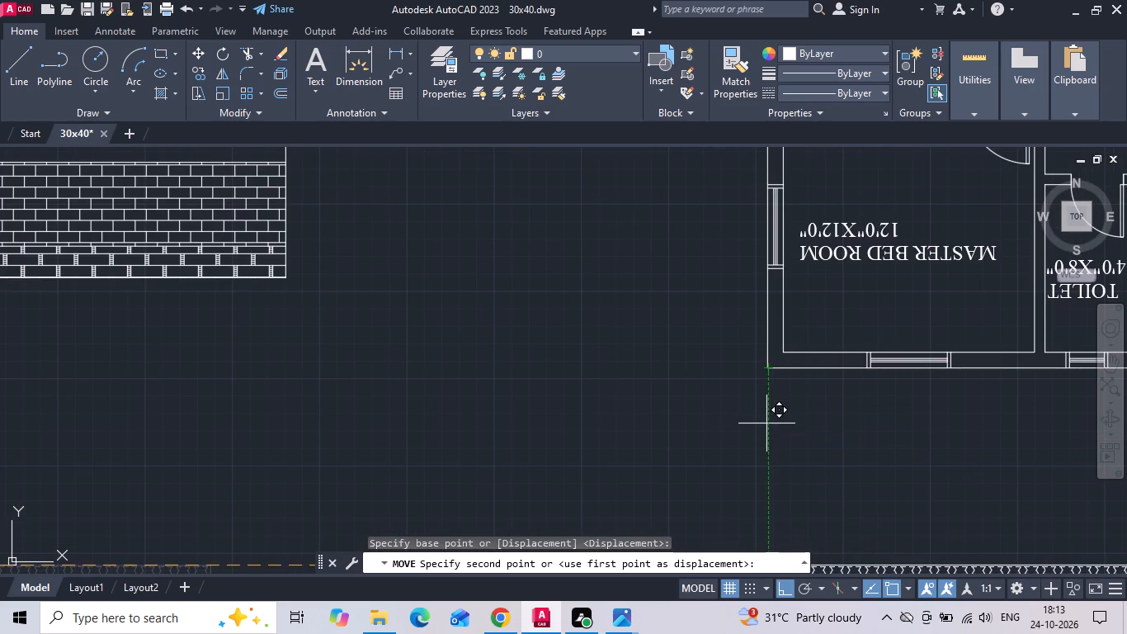
Move the relocated front elevation straight up about 6 feet, closer to the rotated plan.
scroll(607, 367, "down", 3)
scroll(710, 428, "up", 1)
middle_click_drag(612, 360, 588, 301)
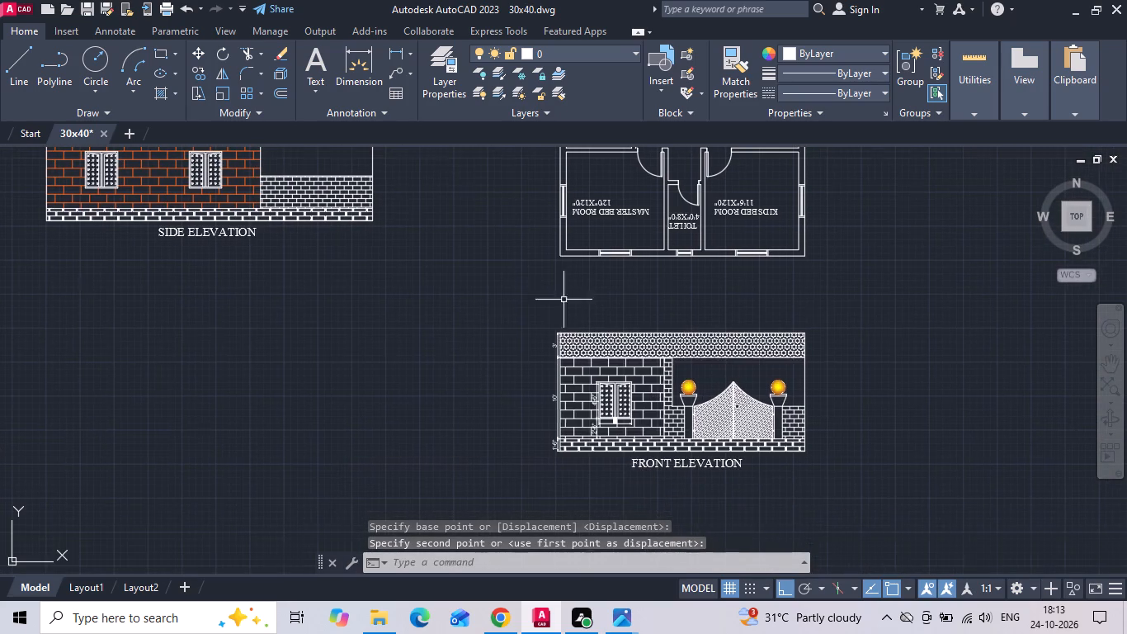
left_click_drag(517, 325, 582, 430)
left_click(866, 509)
right_click(832, 323)
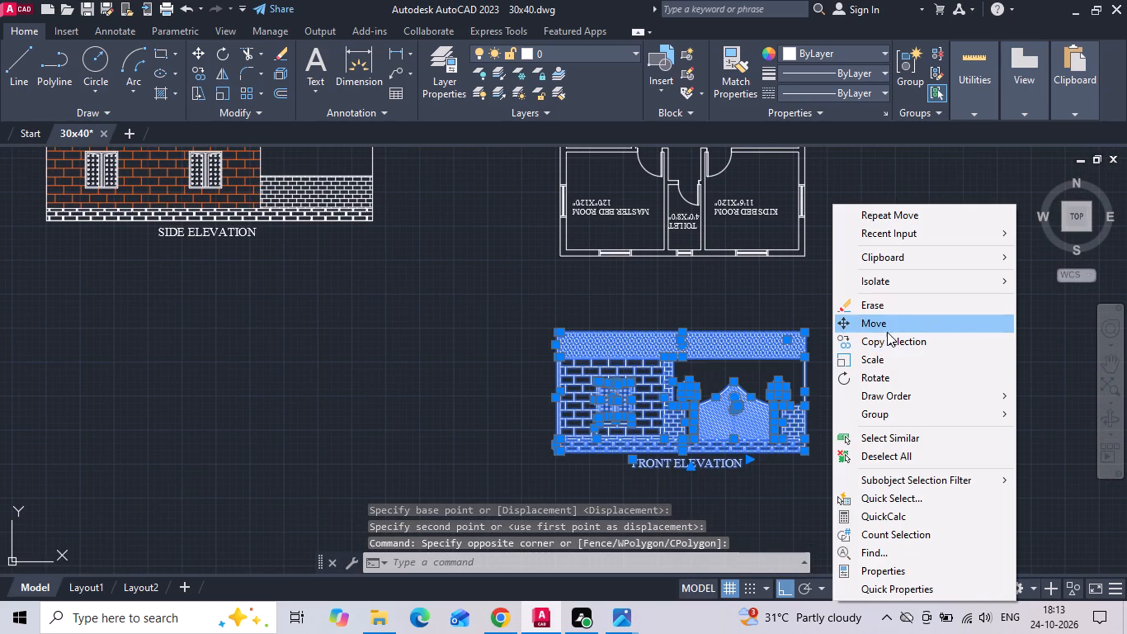
left_click(887, 332)
scroll(832, 323, "up", 2)
left_click(858, 329)
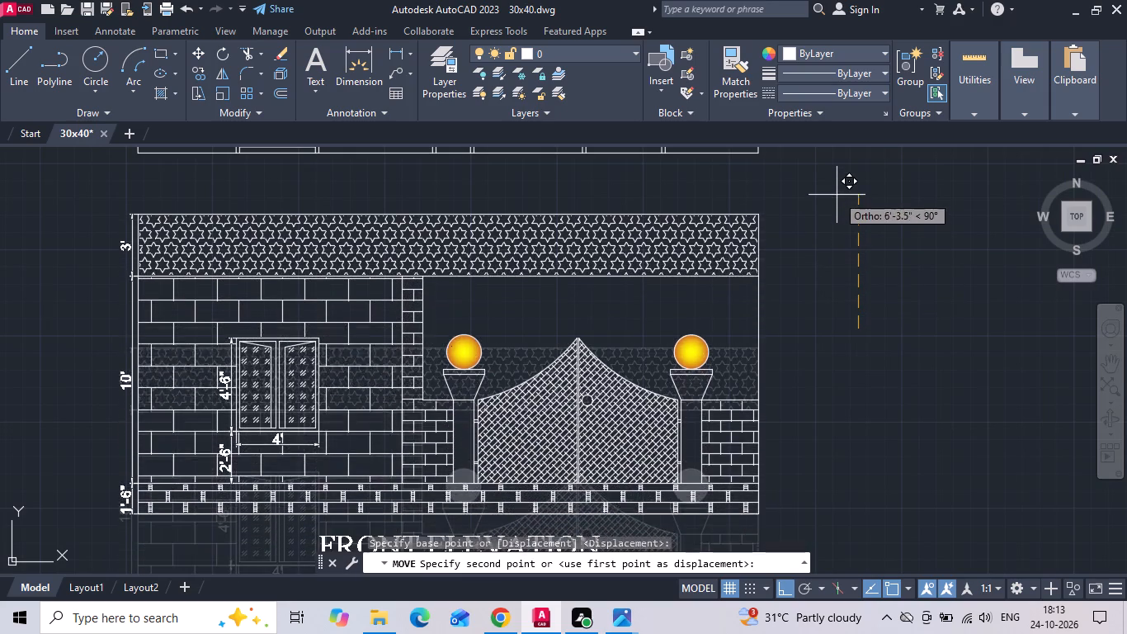
left_click(837, 191)
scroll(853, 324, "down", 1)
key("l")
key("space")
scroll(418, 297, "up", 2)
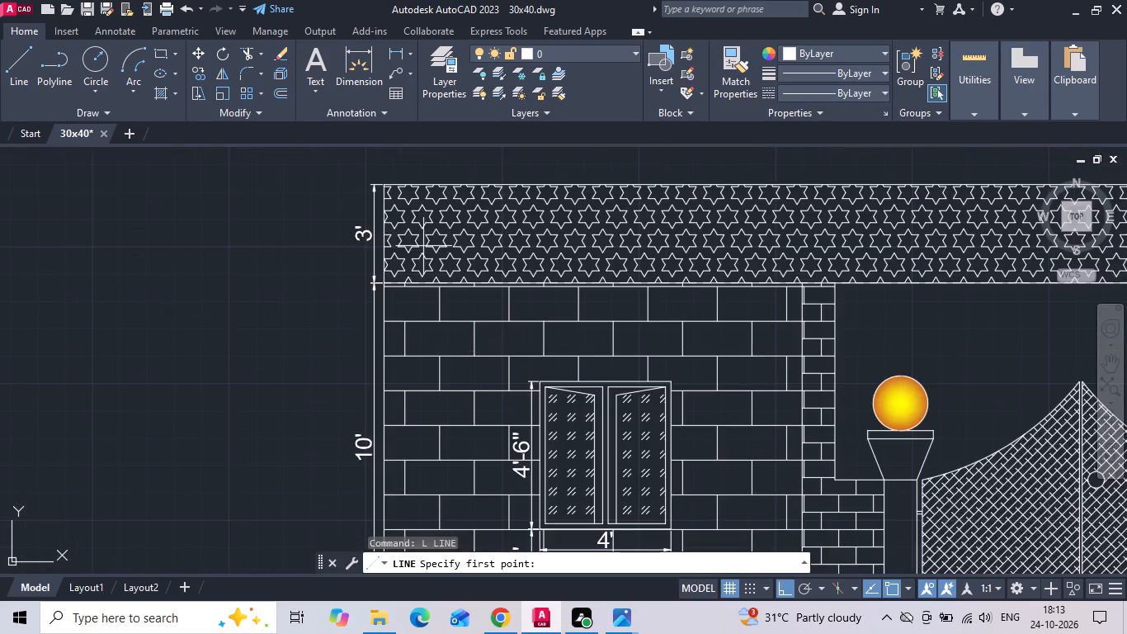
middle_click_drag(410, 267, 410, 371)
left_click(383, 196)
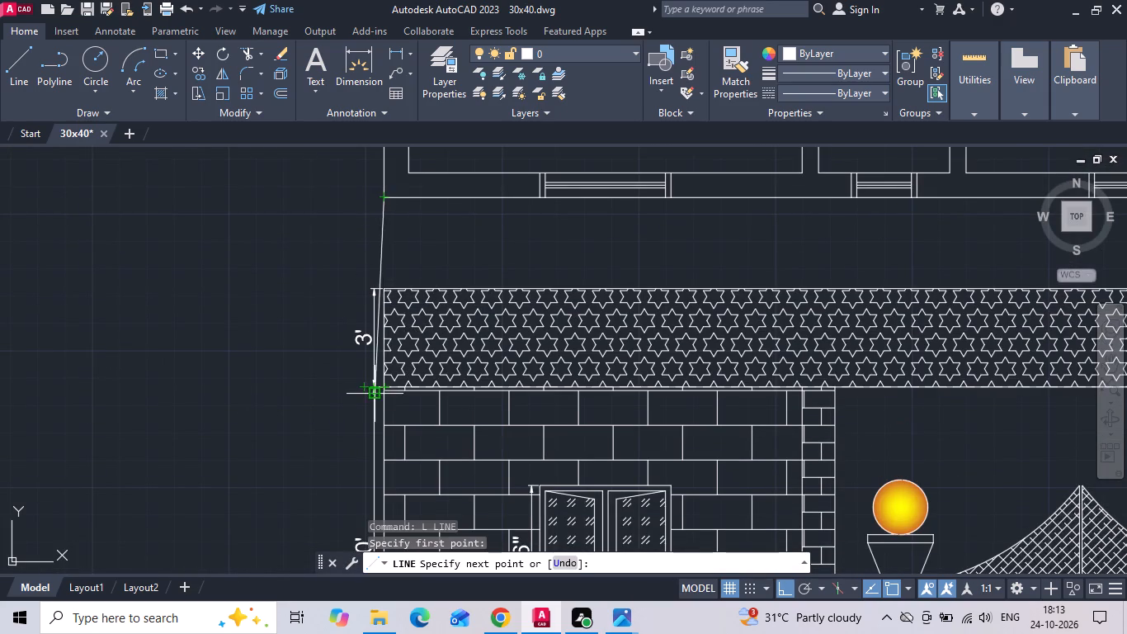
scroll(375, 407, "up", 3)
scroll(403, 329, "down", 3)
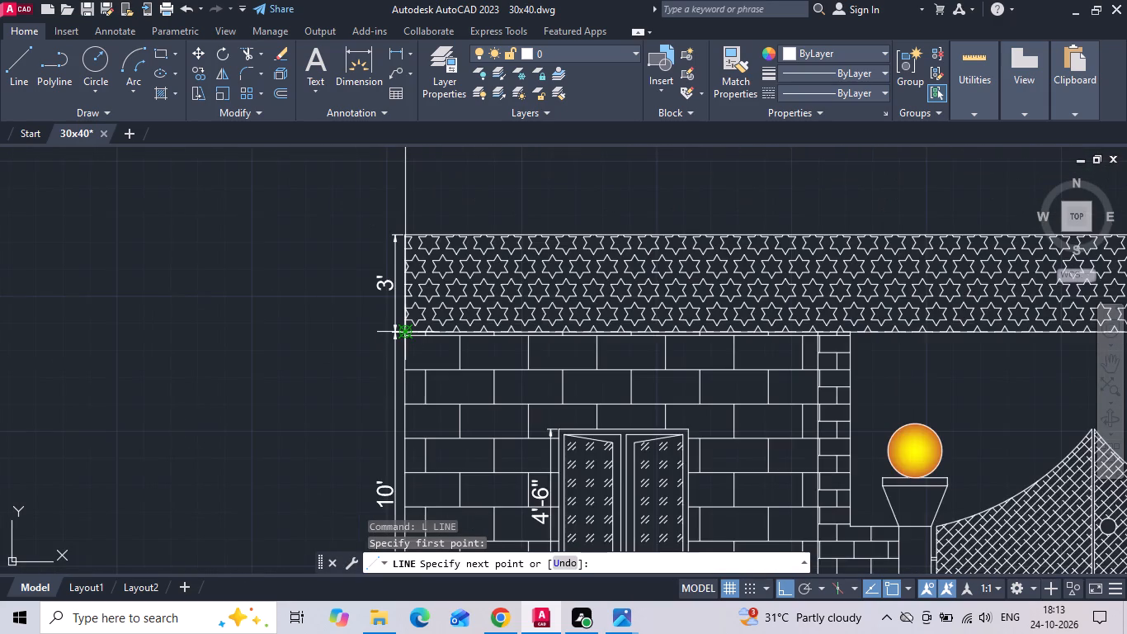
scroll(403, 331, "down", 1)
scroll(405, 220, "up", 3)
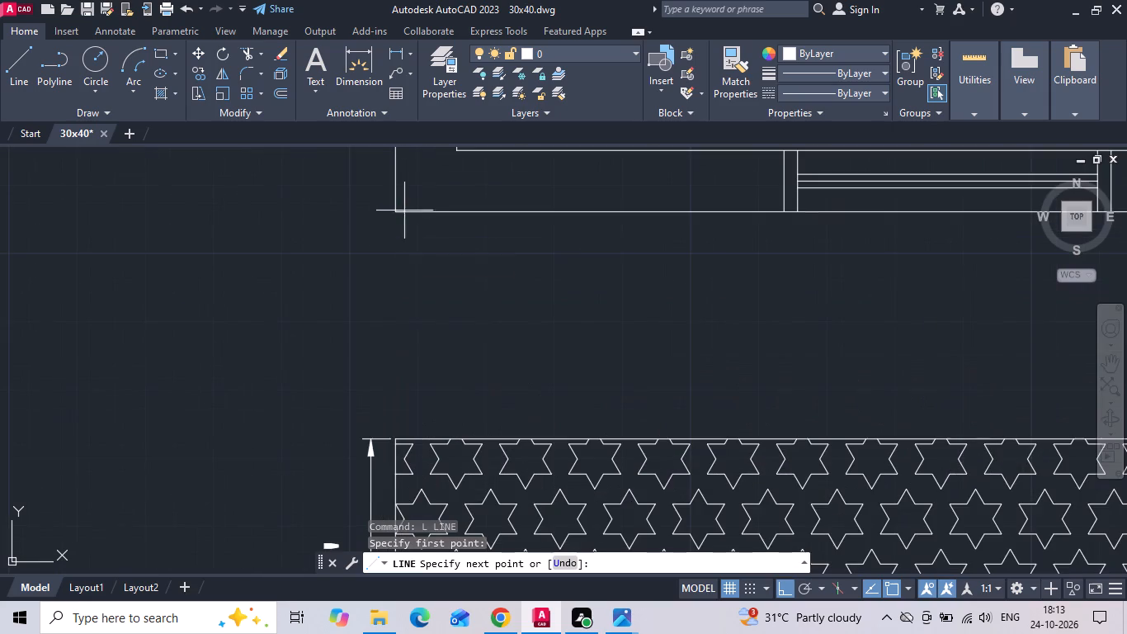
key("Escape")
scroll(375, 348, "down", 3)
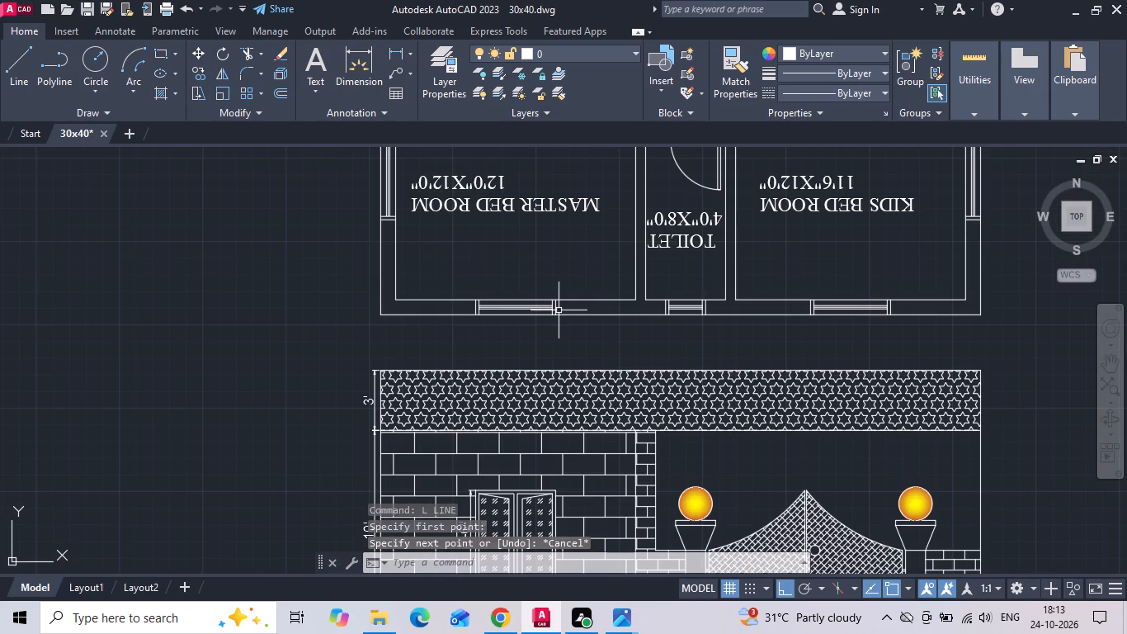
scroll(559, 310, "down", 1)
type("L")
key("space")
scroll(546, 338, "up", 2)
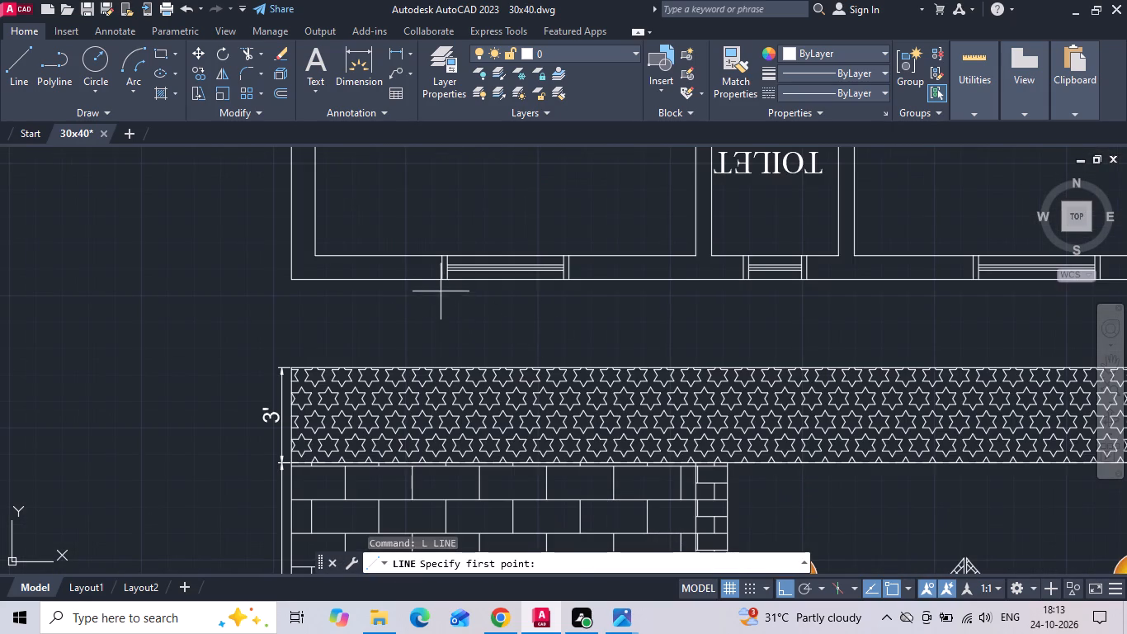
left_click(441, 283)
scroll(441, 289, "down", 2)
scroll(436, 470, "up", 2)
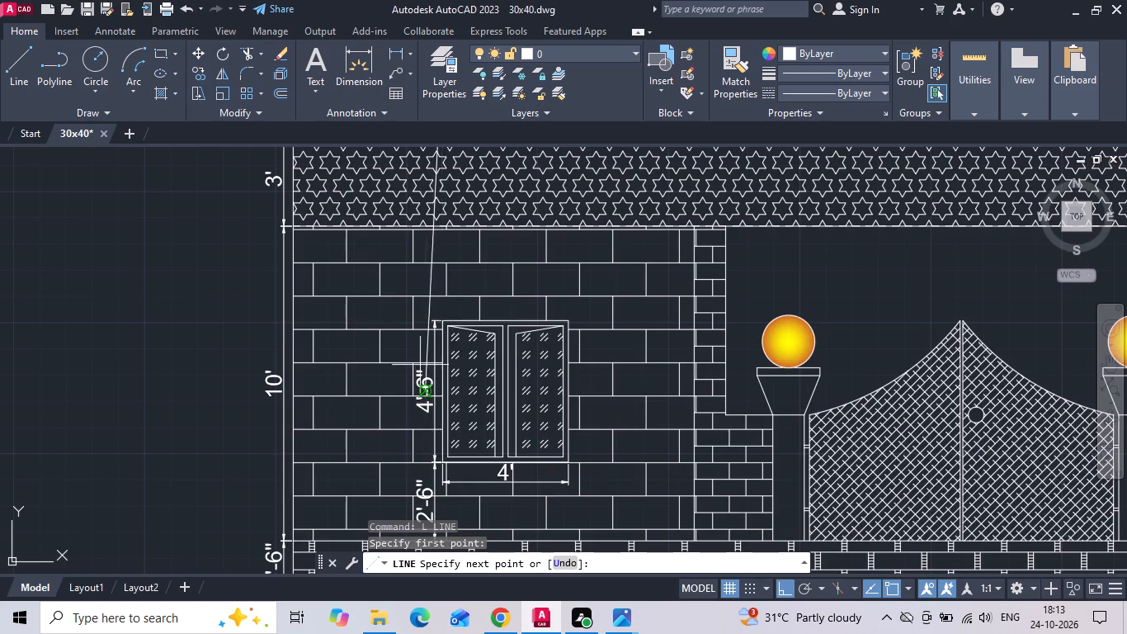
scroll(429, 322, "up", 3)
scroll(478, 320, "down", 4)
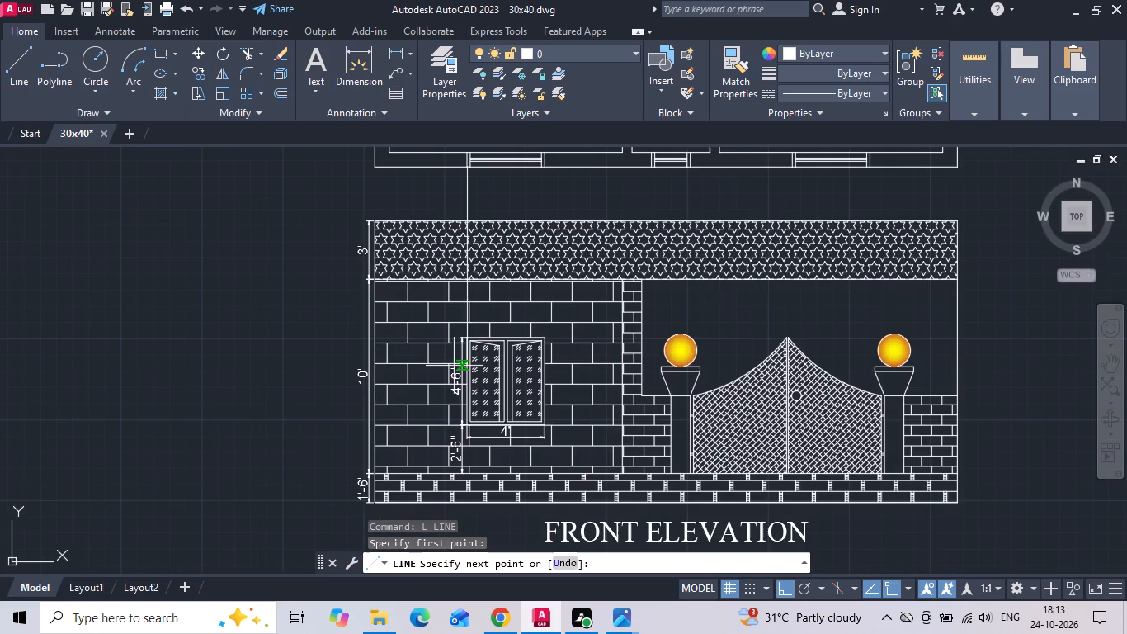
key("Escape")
Erase the large brick hatch around the window in the relocated front elevation.
scroll(731, 373, "down", 1)
scroll(685, 421, "down", 1)
scroll(662, 401, "up", 2)
left_click(658, 376)
left_click(648, 353)
key("Delete")
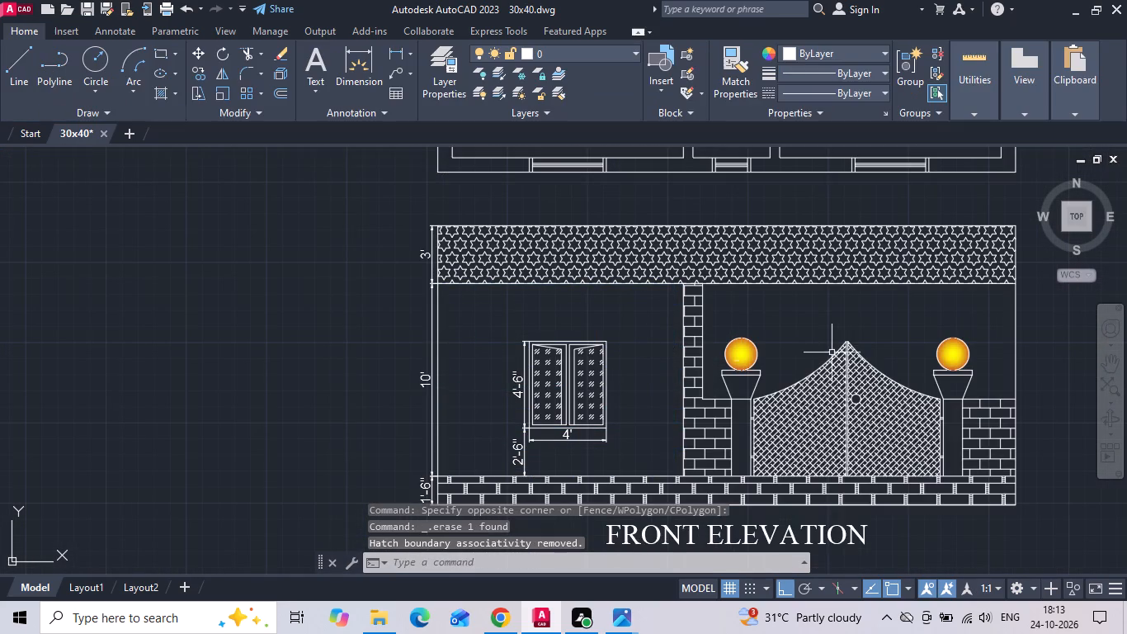
Erase the gate, lamp posts, brick column, low brick walls and leftover gate pieces from the relocated front elevation.
left_click_drag(978, 330, 976, 344)
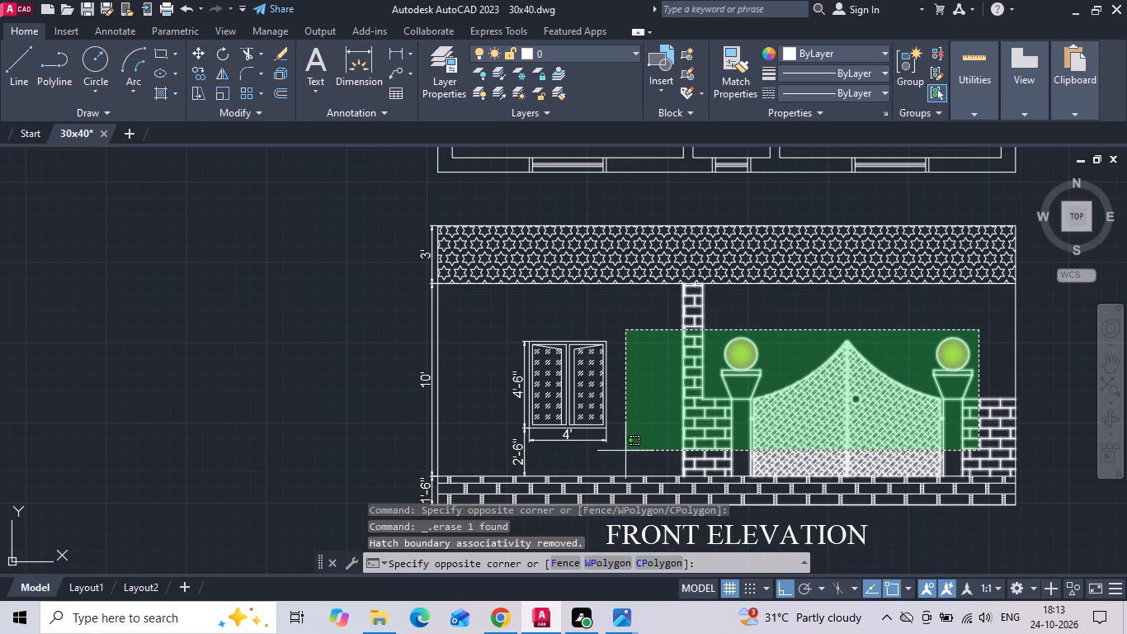
left_click(648, 441)
key("Delete")
left_click_drag(955, 428, 956, 436)
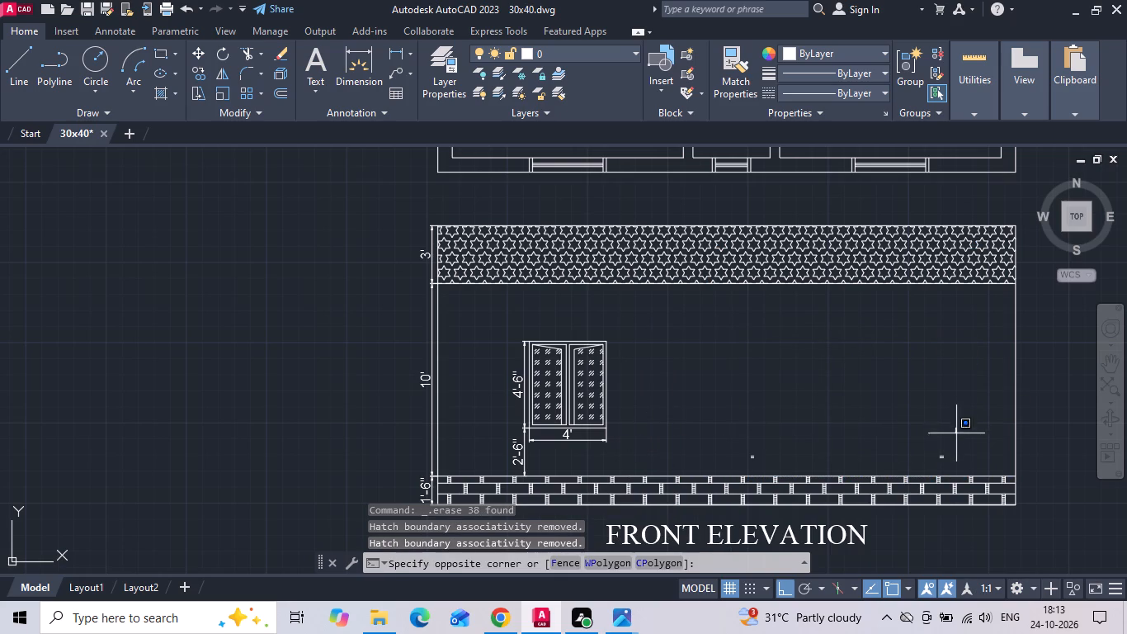
left_click_drag(956, 436, 953, 441)
left_click(712, 472)
key("Delete")
Erase the 2'-6", 4'-6" and 4' dimensions around the window in the relocated front elevation.
left_click_drag(549, 457, 530, 452)
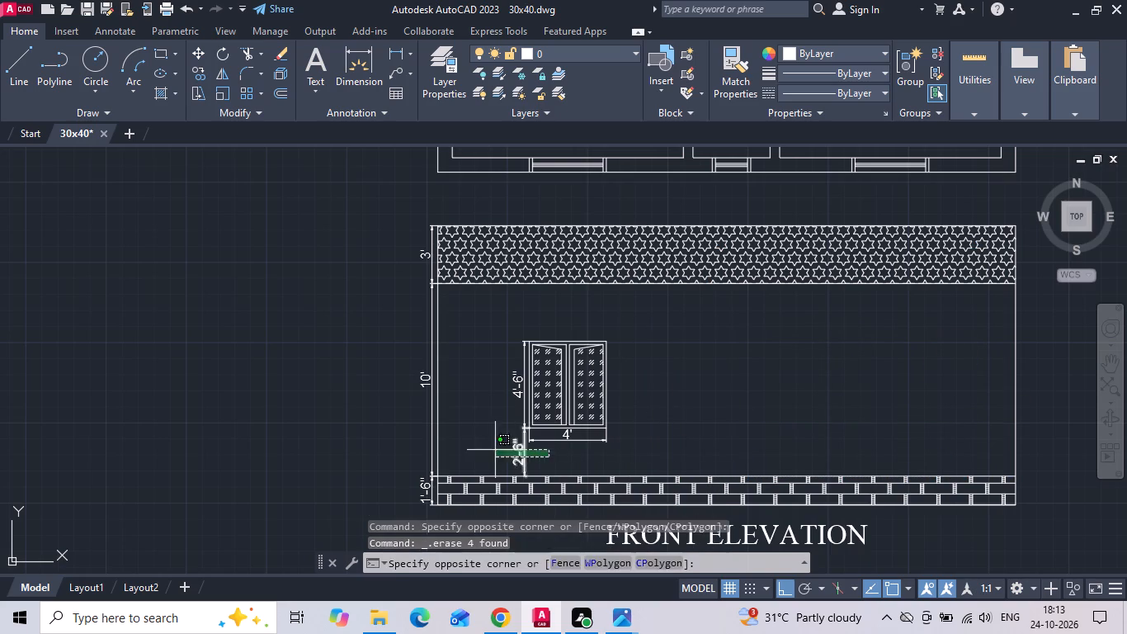
left_click(495, 450)
key("Delete")
scroll(497, 412, "up", 1)
left_click(527, 357)
key("Delete")
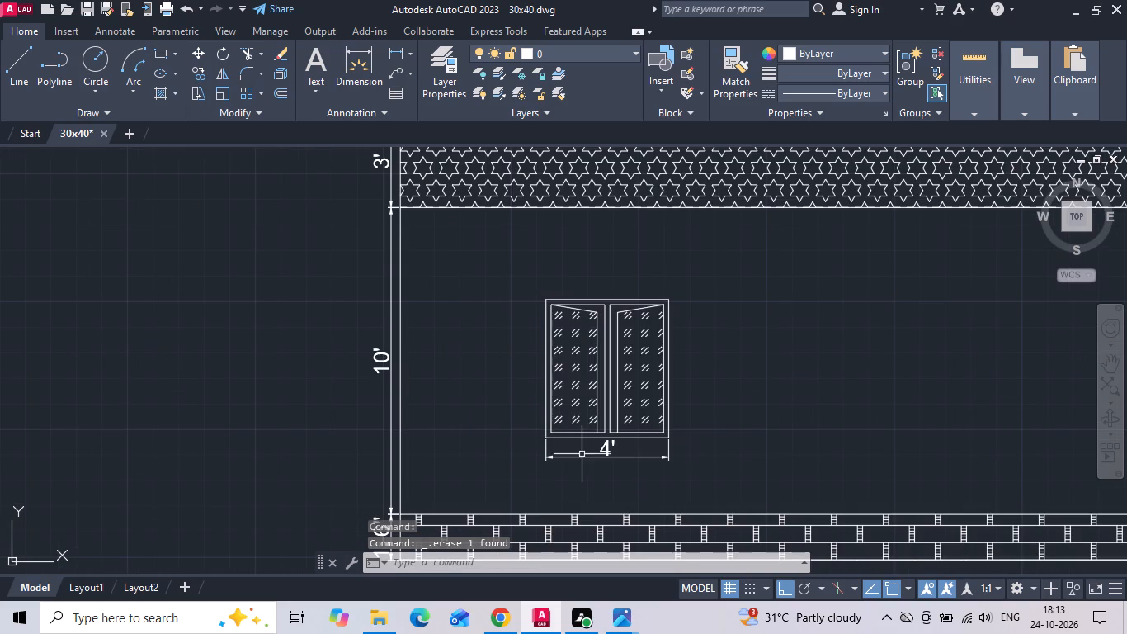
left_click(582, 454)
left_click(569, 475)
key("Delete")
Draw a vertical guide line about 13'-10" long from the toilet-side jamb of the kids bed room window down through the elevation.
scroll(512, 466, "down", 2)
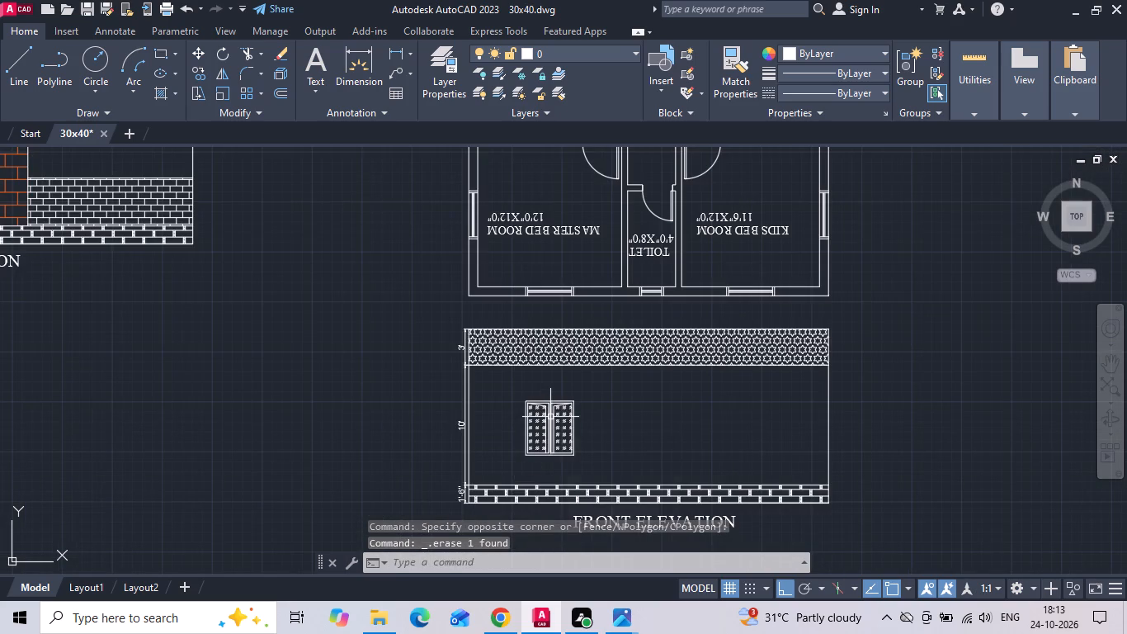
key("Escape")
type("L")
key("space")
scroll(731, 298, "up", 2)
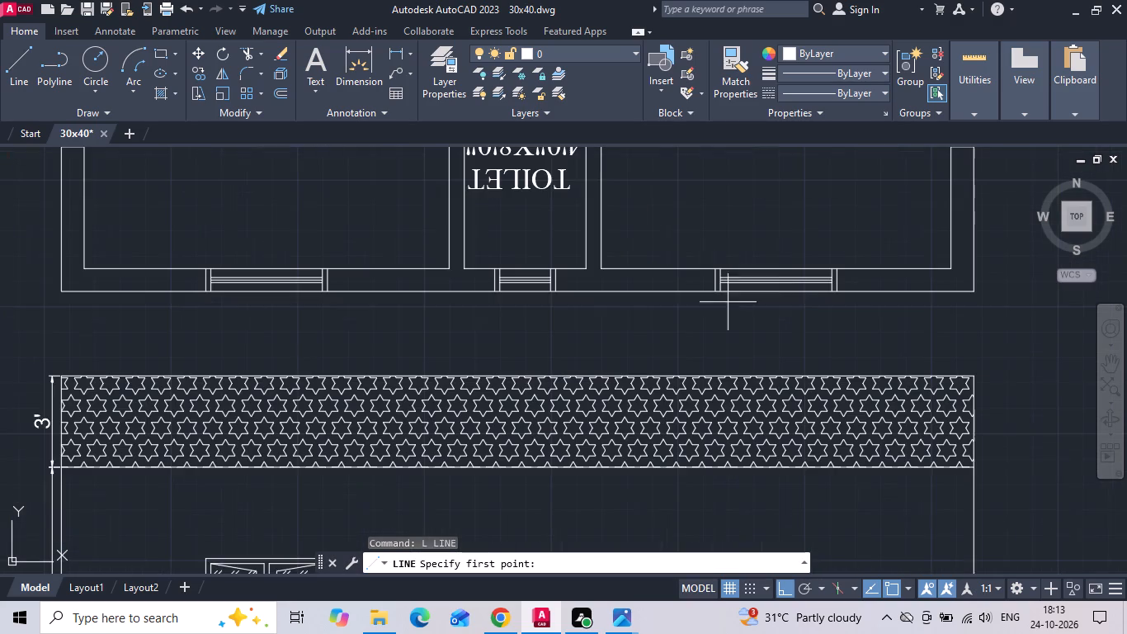
scroll(714, 291, "up", 2)
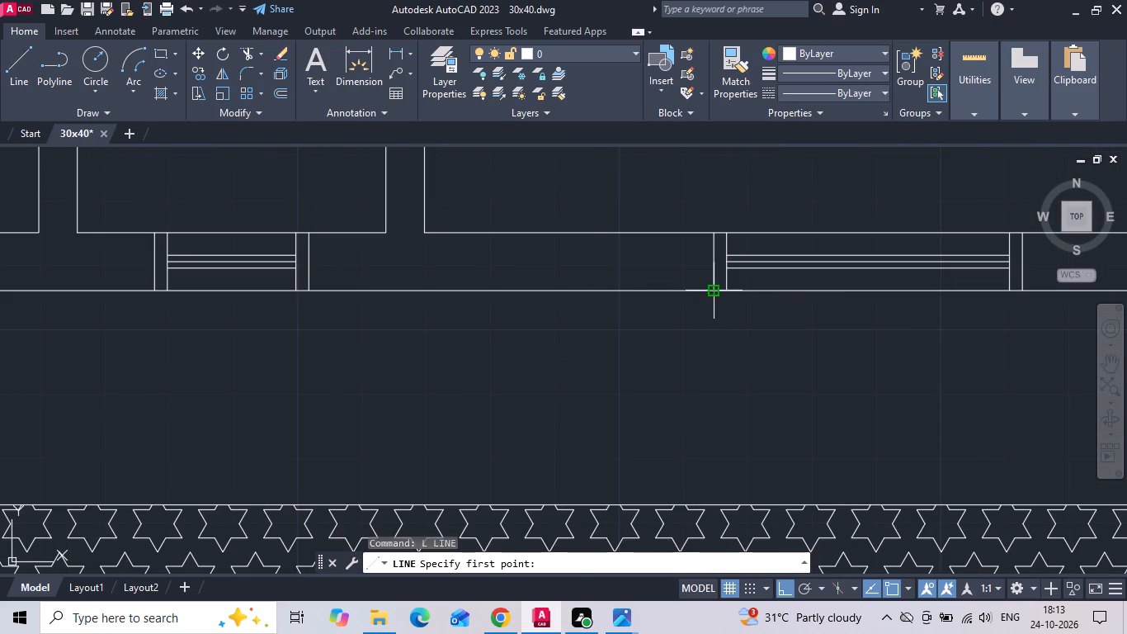
left_click(713, 291)
scroll(713, 291, "down", 3)
middle_click_drag(716, 499, 716, 417)
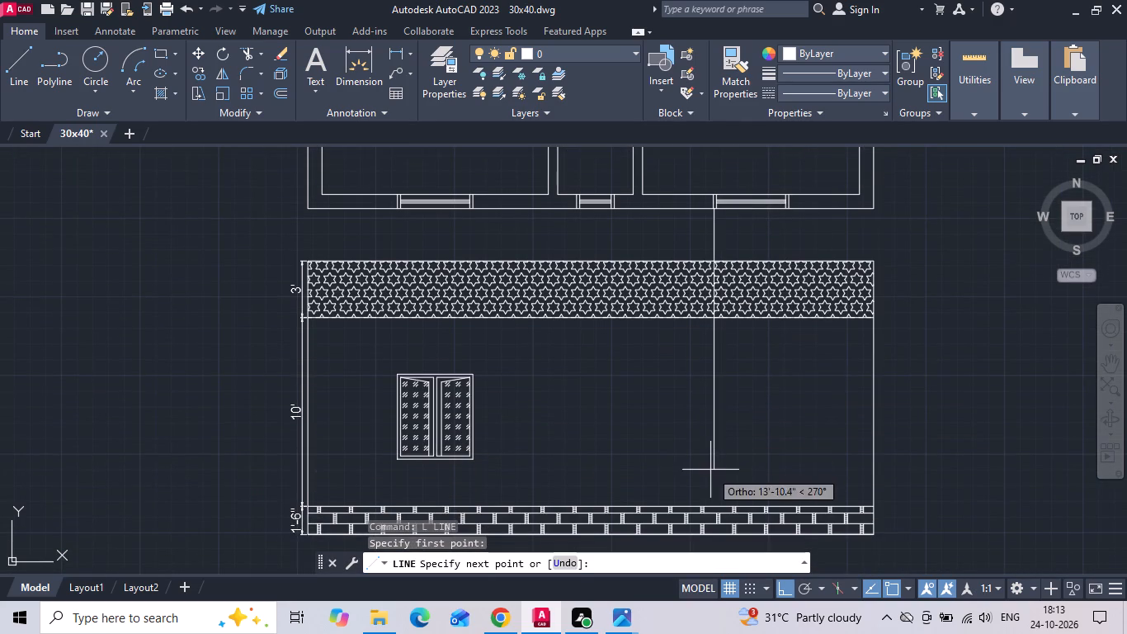
left_click(710, 470)
key("space")
Copy the elevation window straight across to the guide line, placing it beneath the kids bed room window.
left_click_drag(535, 353, 485, 395)
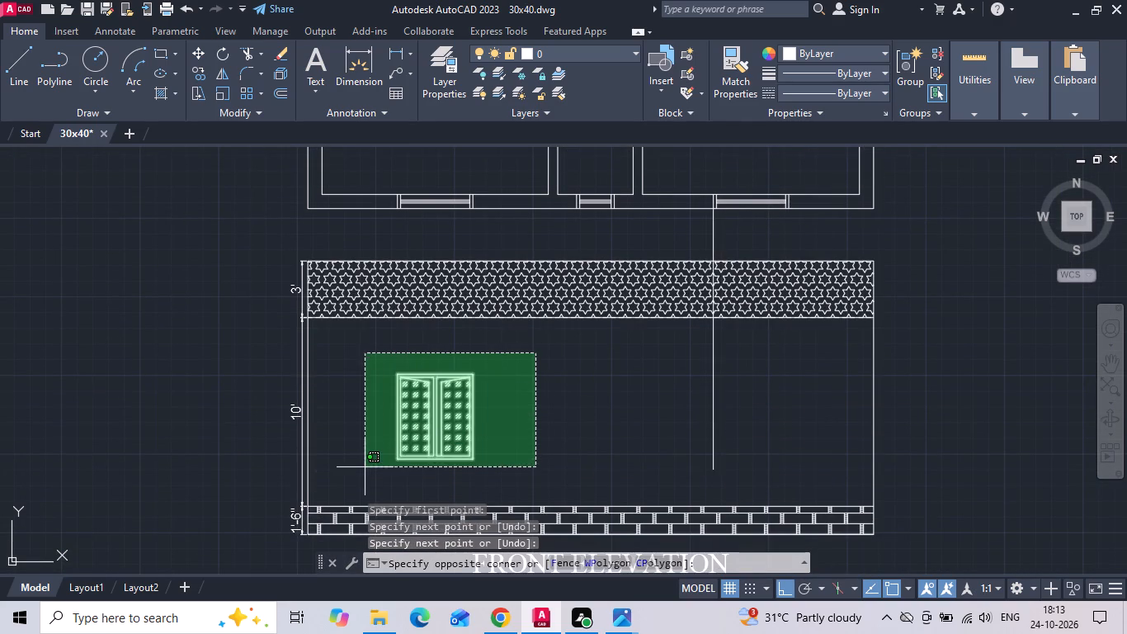
left_click(356, 478)
right_click(351, 479)
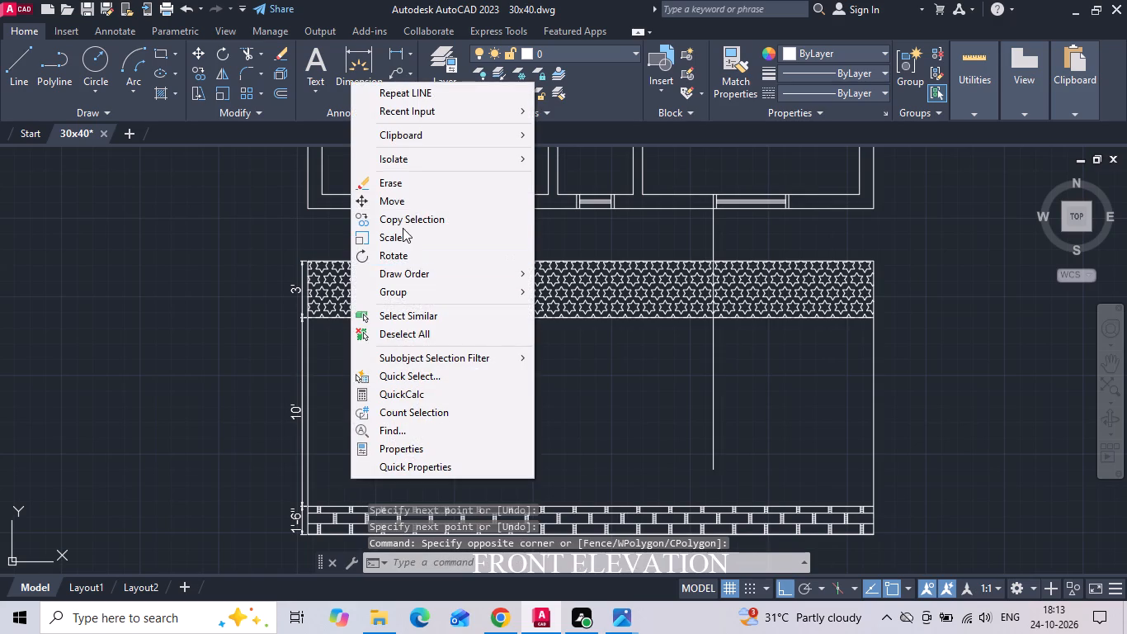
left_click(403, 225)
scroll(379, 362, "up", 2)
scroll(450, 384, "up", 1)
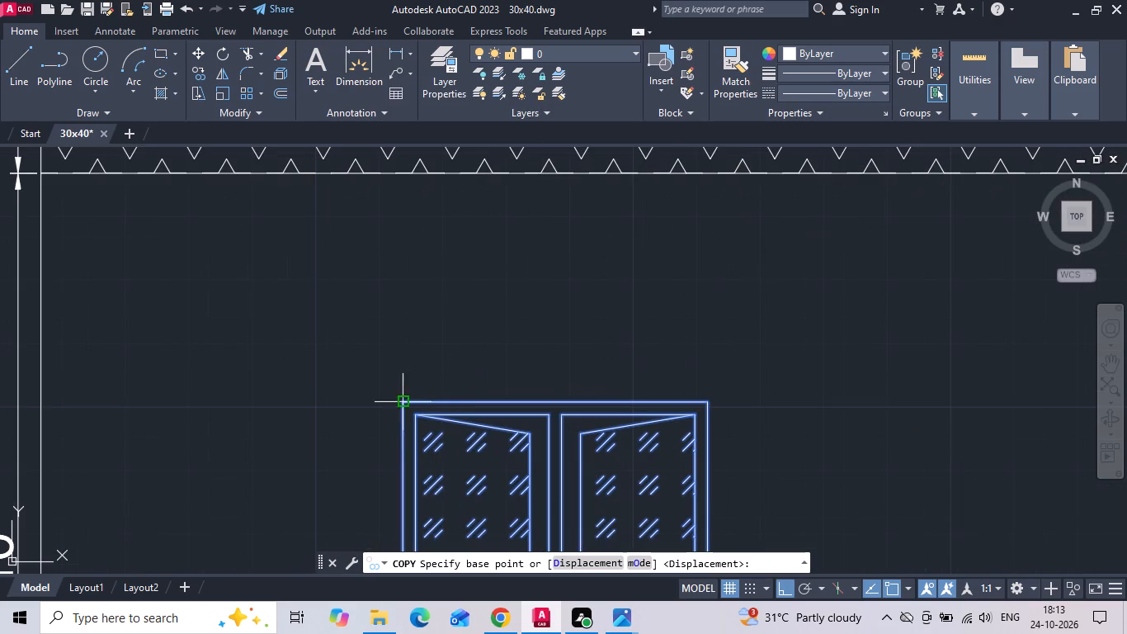
left_click(403, 398)
scroll(403, 398, "down", 1)
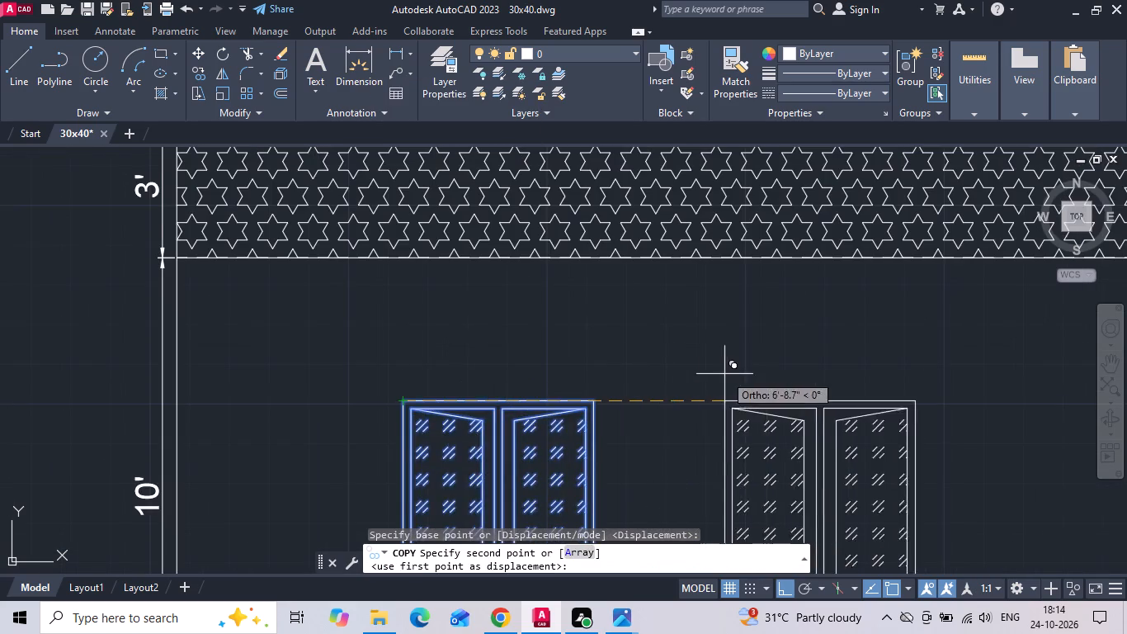
middle_click_drag(725, 373, 251, 373)
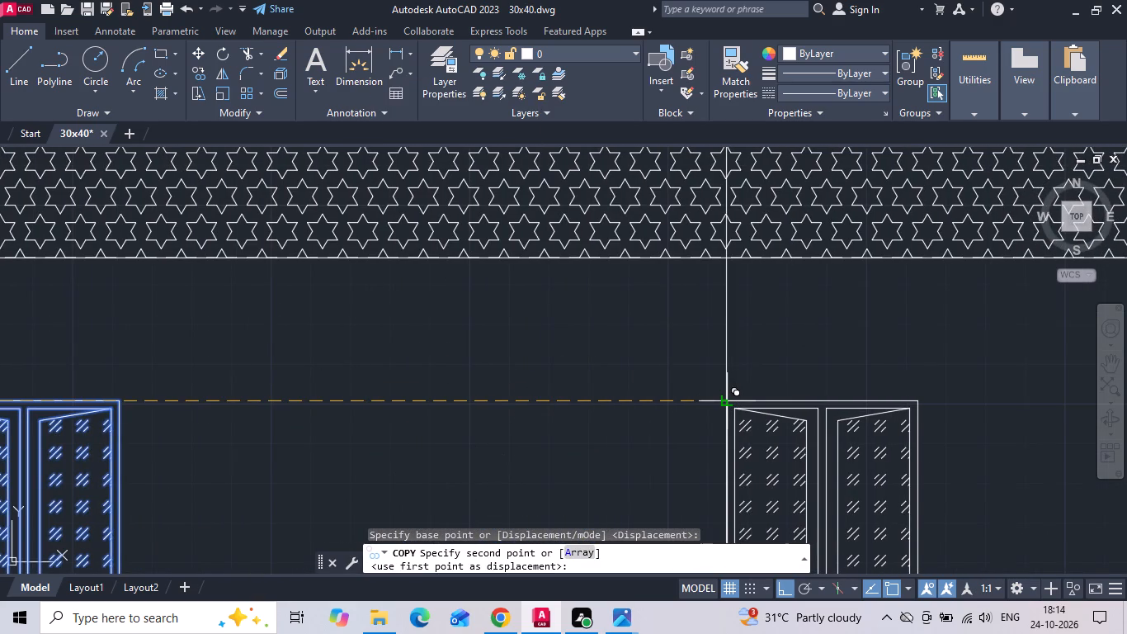
scroll(729, 412, "up", 2)
left_click(715, 383)
scroll(714, 382, "down", 2)
key("Escape")
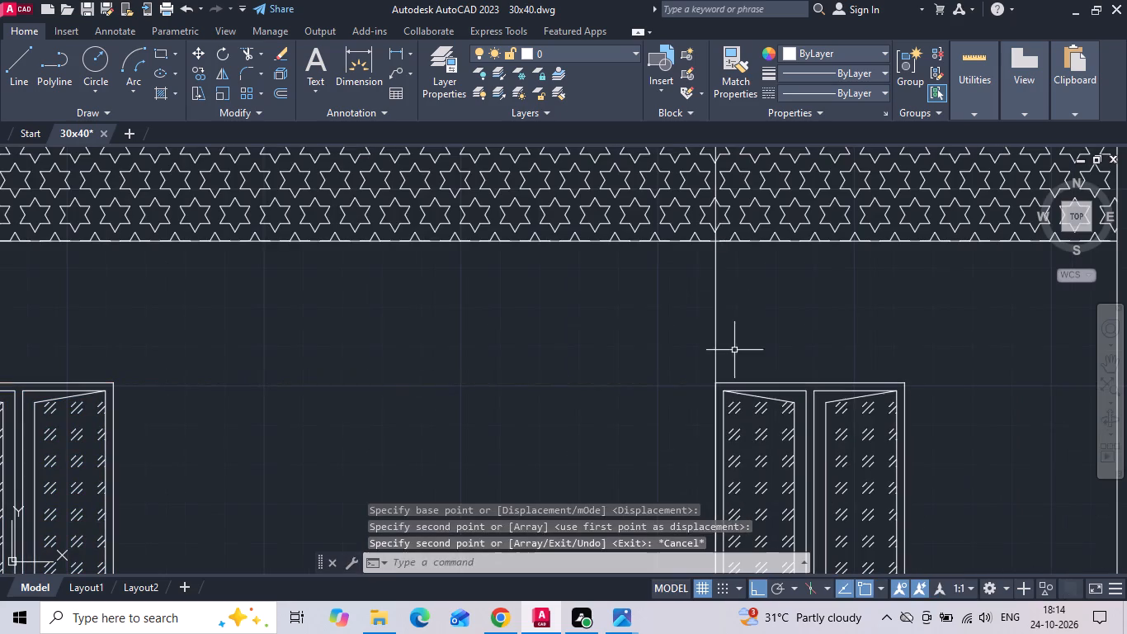
Erase the vertical guide line above the copied window.
left_click_drag(747, 334, 676, 348)
left_click(618, 352)
key("Delete")
Draw a vertical guide line about 10'-10" long from the toilet window's left jamb in the plan down into the front elevation.
scroll(635, 357, "down", 2)
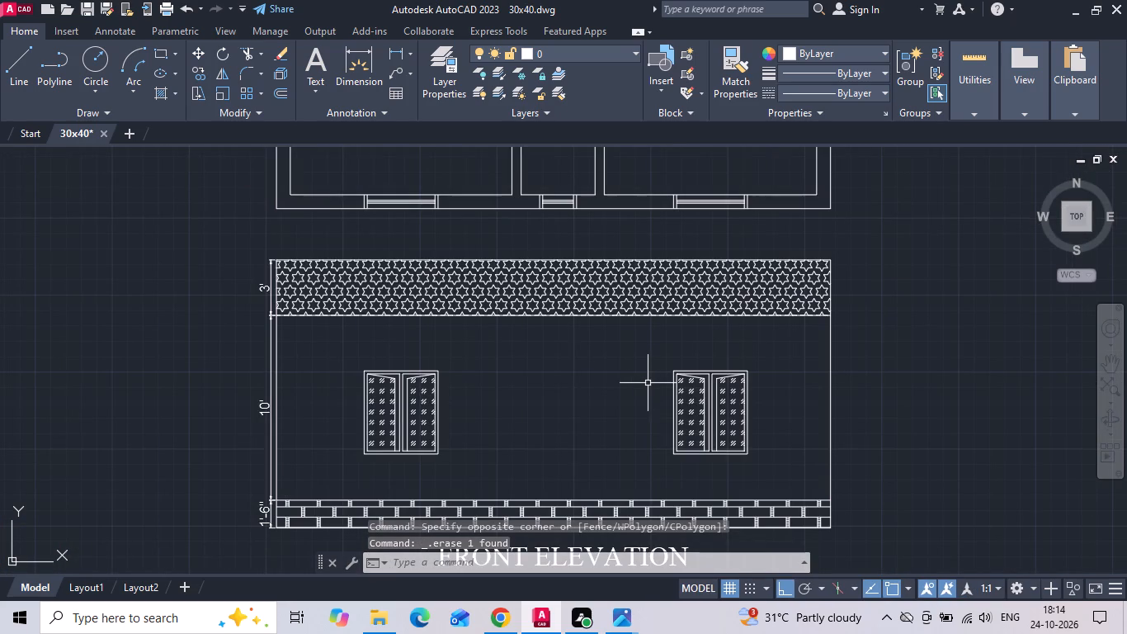
type("L")
key("space")
scroll(530, 217, "up", 1)
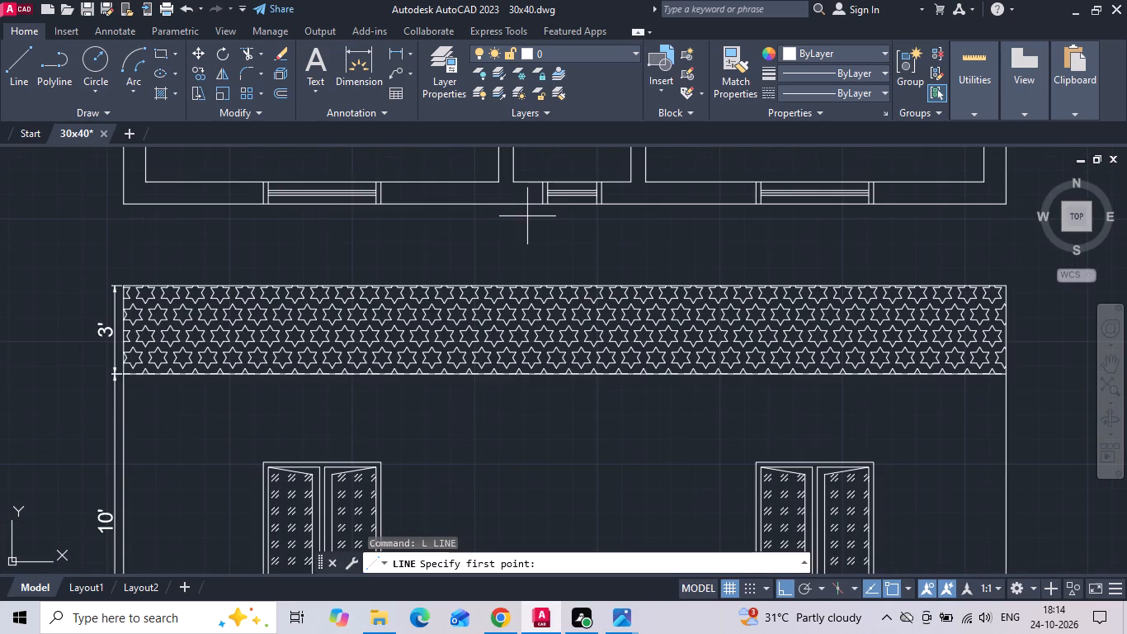
scroll(536, 205, "up", 3)
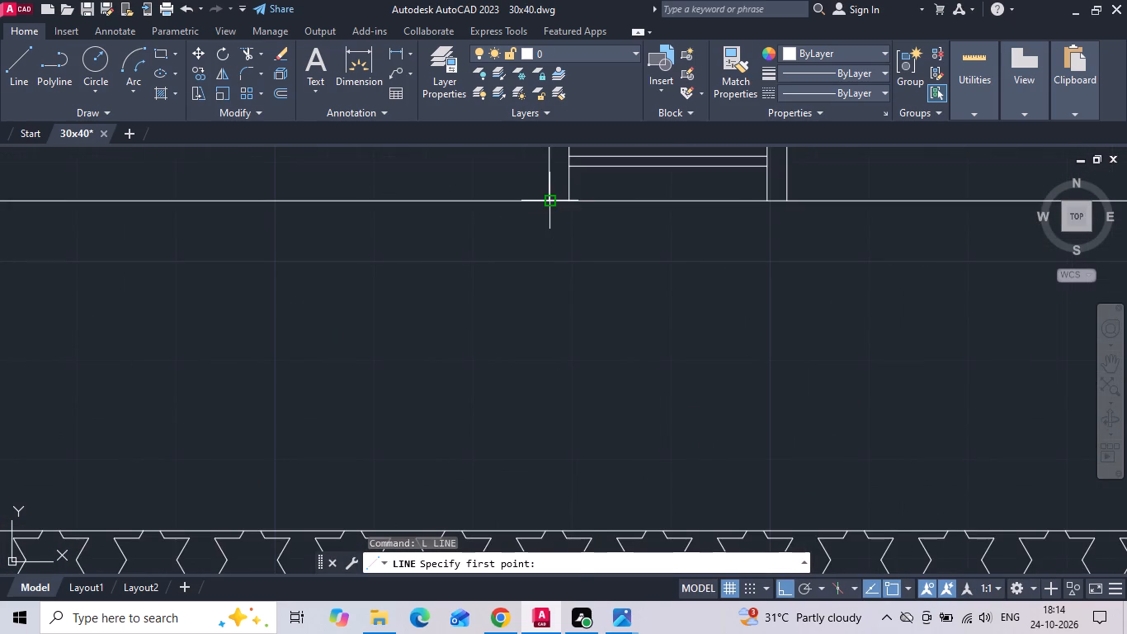
left_click(549, 201)
scroll(549, 201, "down", 3)
middle_click_drag(526, 486, 537, 436)
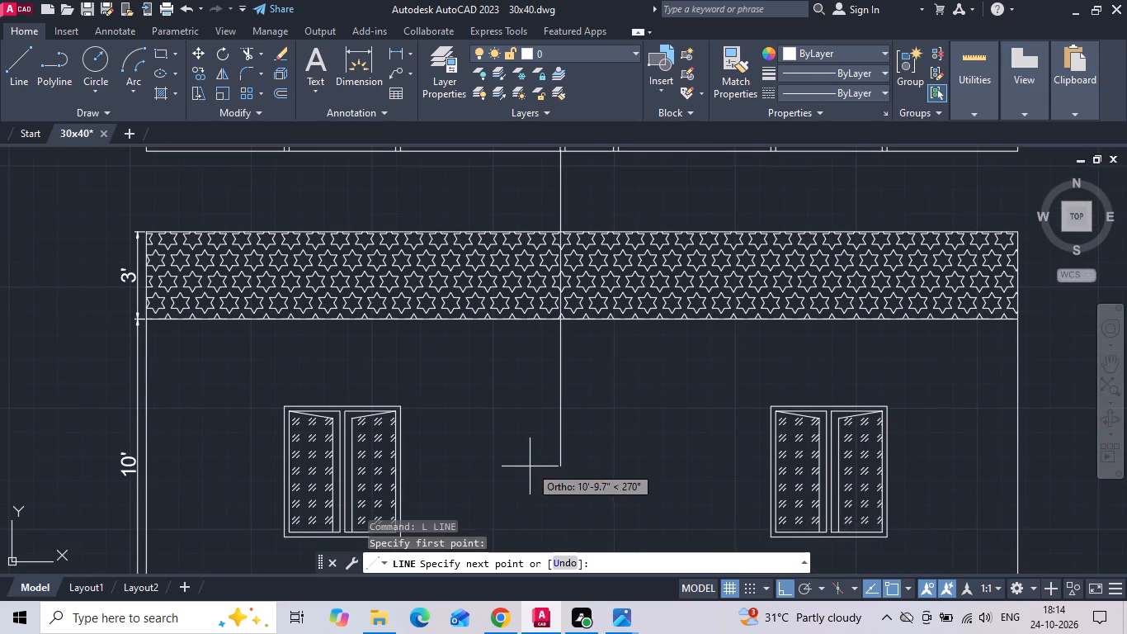
left_click(530, 467)
key("Escape")
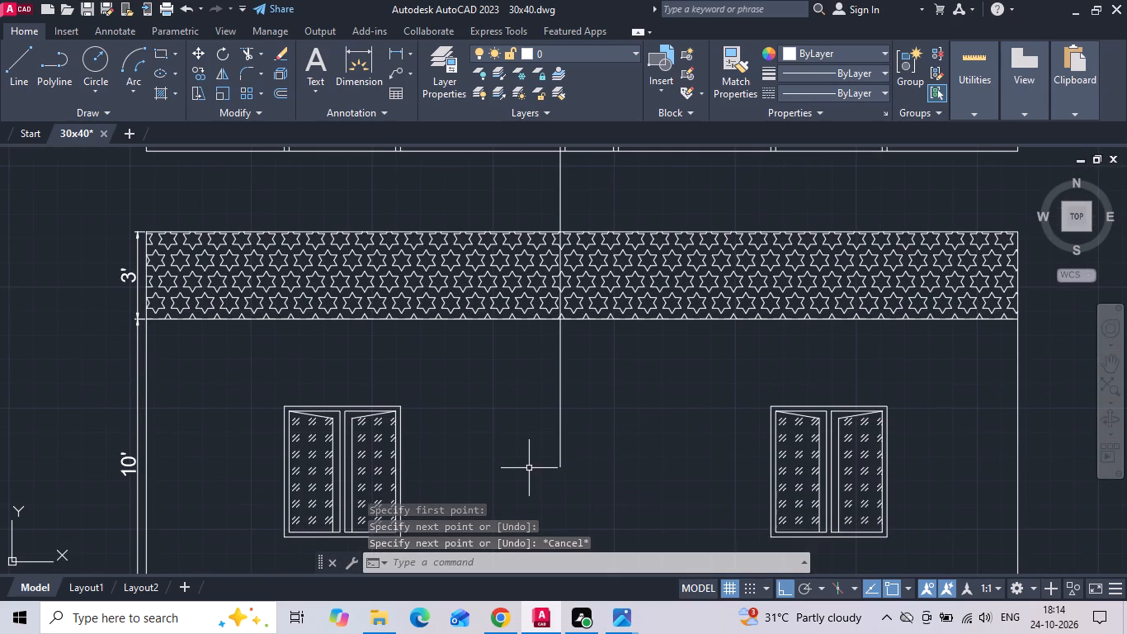
Draw a second vertical guide line from the toilet window's right jamb down into the front elevation, ending near the first one's end.
key("l")
key("space")
middle_click_drag(577, 286, 578, 345)
scroll(579, 343, "down", 1)
scroll(627, 203, "up", 2)
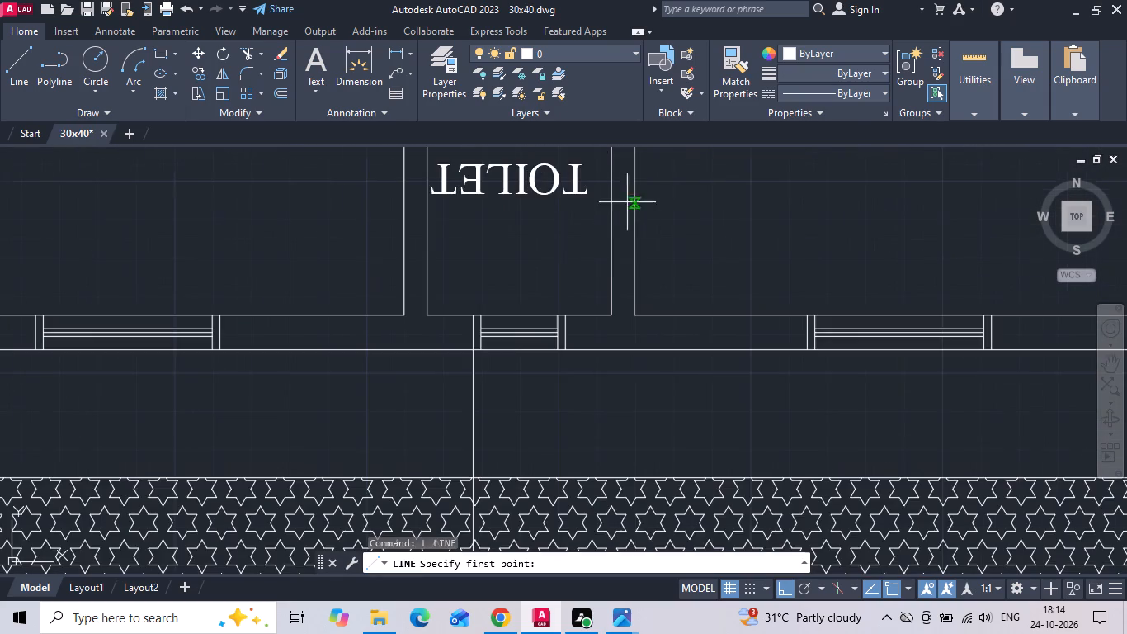
scroll(575, 381, "up", 2)
left_click(549, 300)
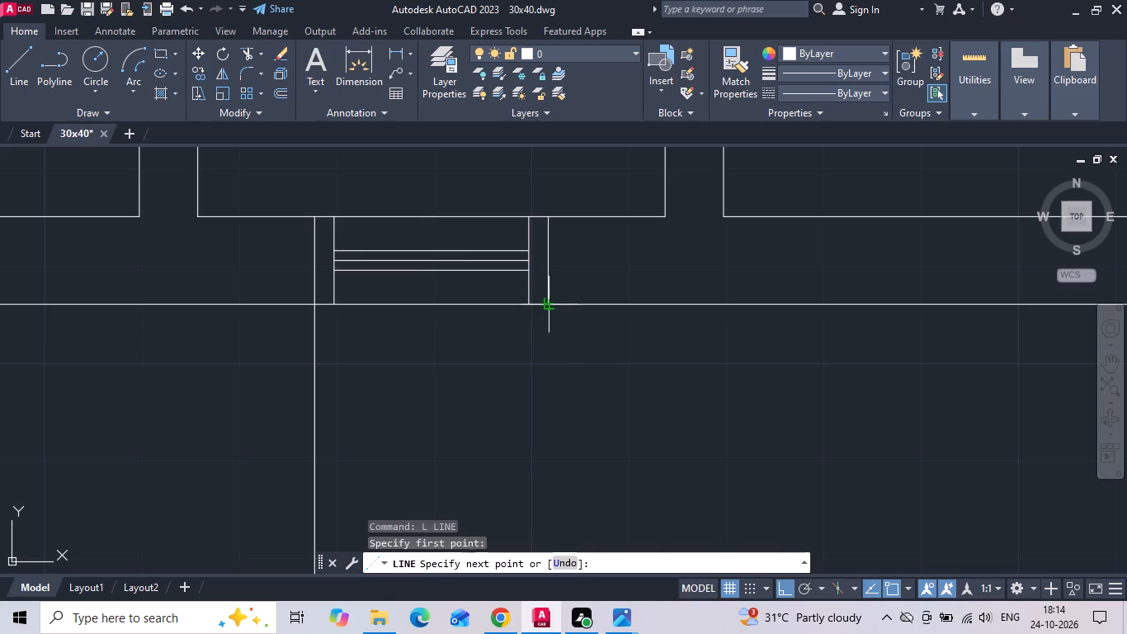
scroll(549, 300, "down", 3)
middle_click_drag(533, 433, 555, 317)
left_click(542, 482)
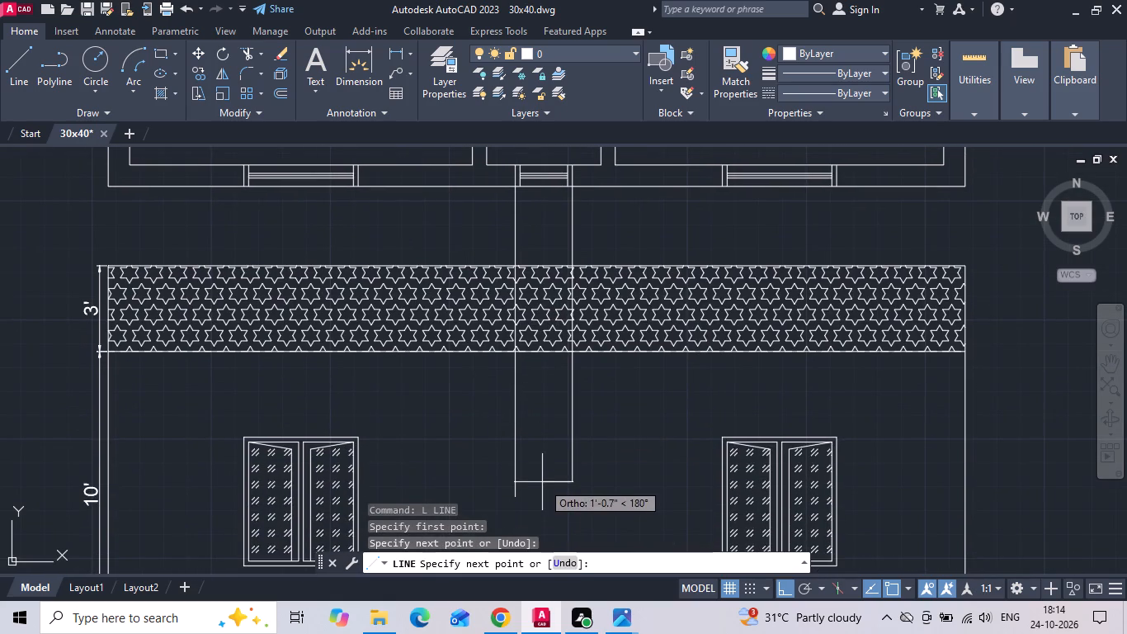
key("Escape")
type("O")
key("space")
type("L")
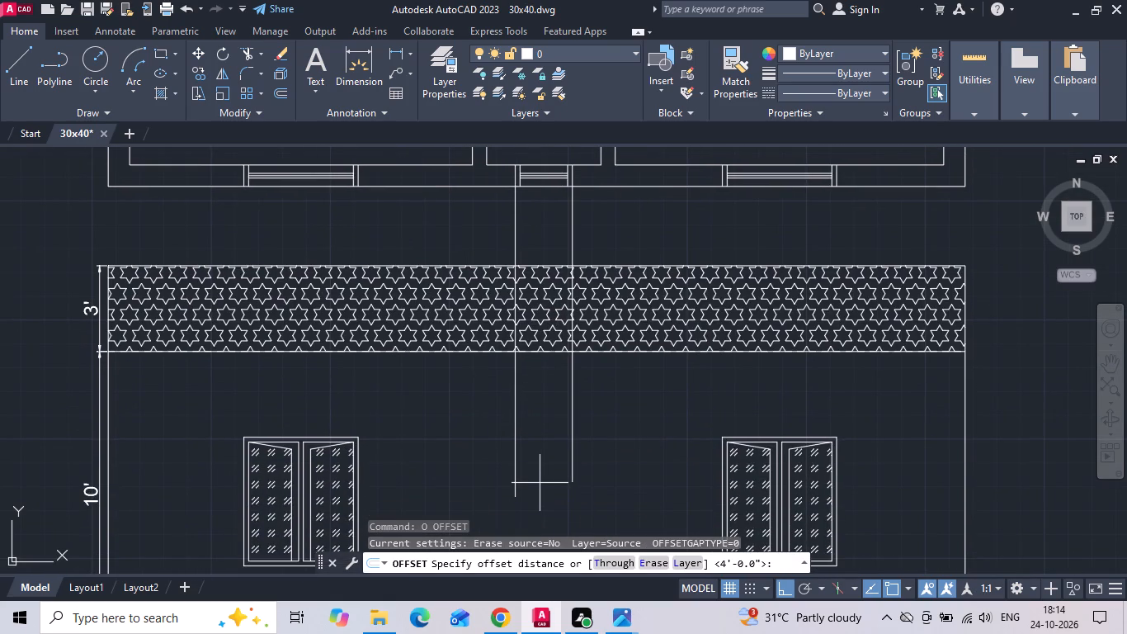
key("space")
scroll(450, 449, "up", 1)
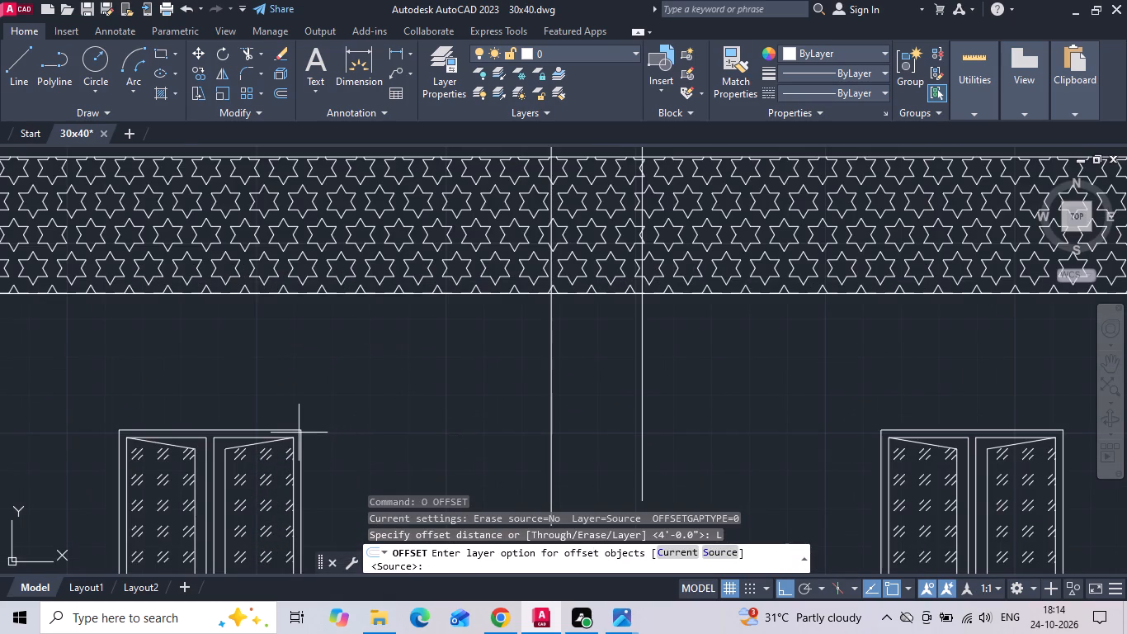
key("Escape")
Draw a horizontal line from the top right corner of the left elevation window across both vertical guide lines.
key("l")
key("space")
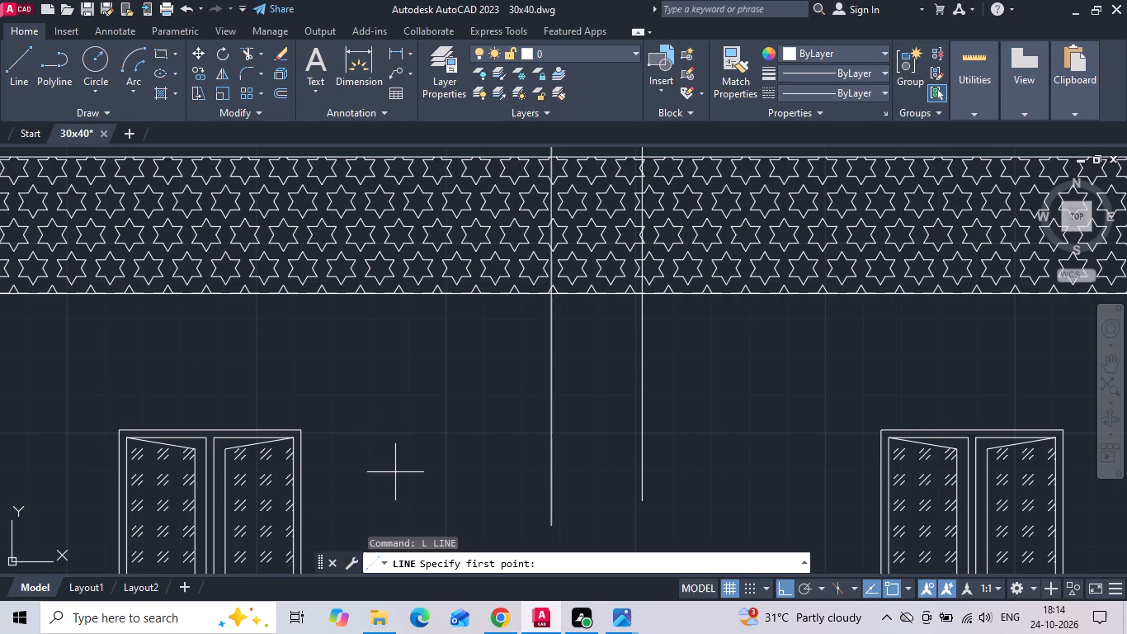
left_click(298, 432)
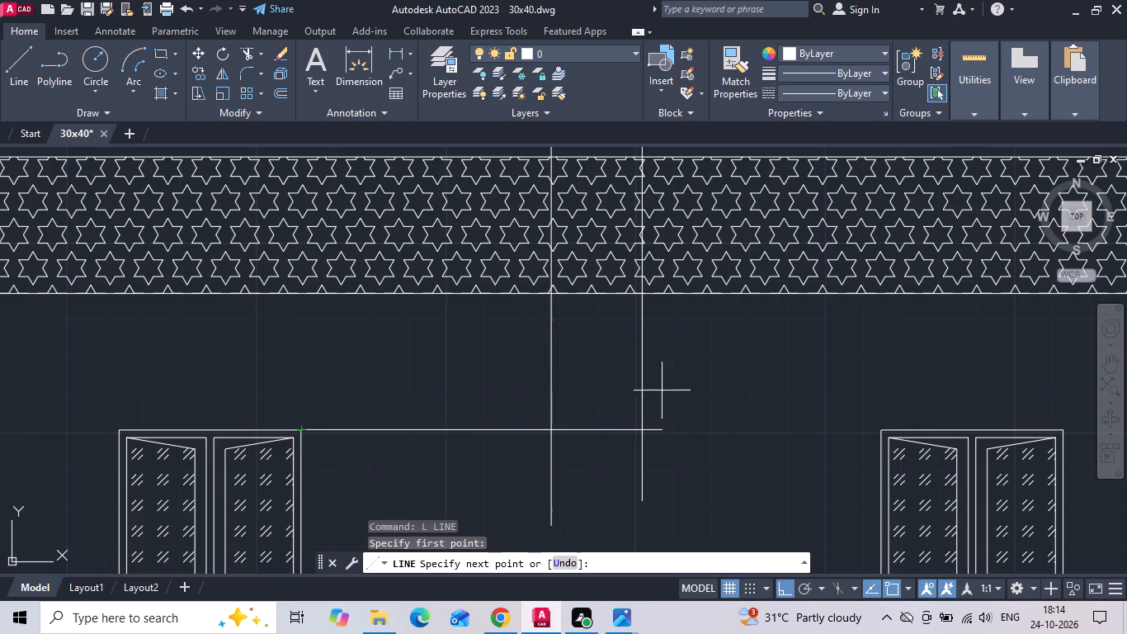
left_click(747, 419)
key("Escape")
Offset the horizontal window-head line 1'-6" upward.
scroll(617, 396, "up", 1)
type("O")
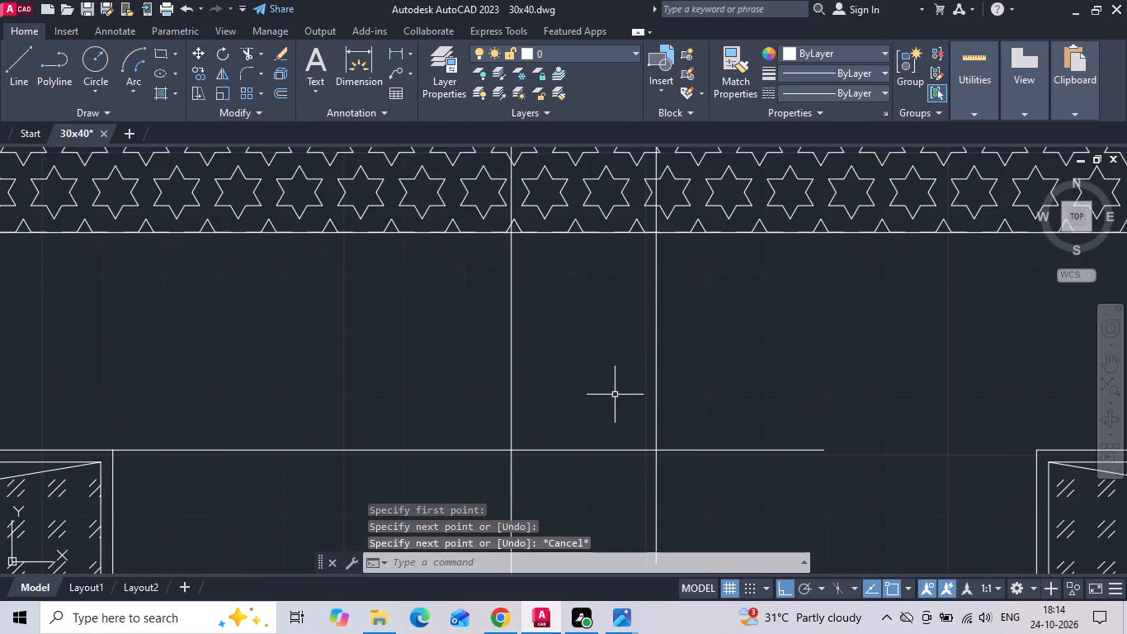
key("space")
type("1'6")
key("space")
left_click(573, 448)
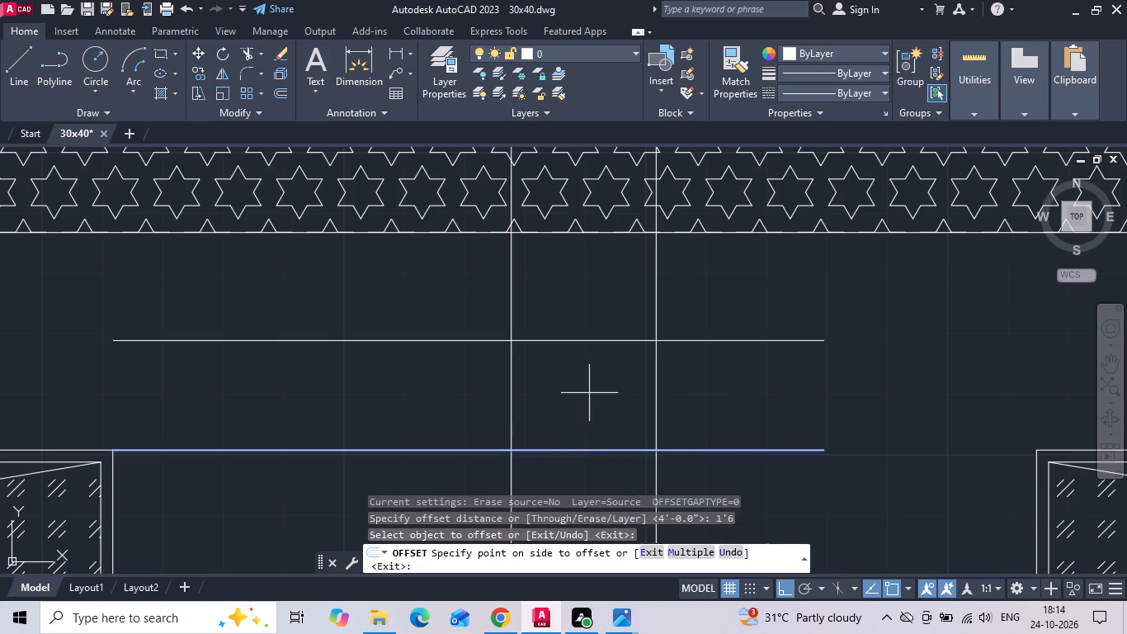
left_click(589, 393)
scroll(644, 373, "down", 1)
key("Escape")
Fillet the two horizontal lines and two guide lines with zero radius at all four corners to form the toilet window rectangle.
type("F")
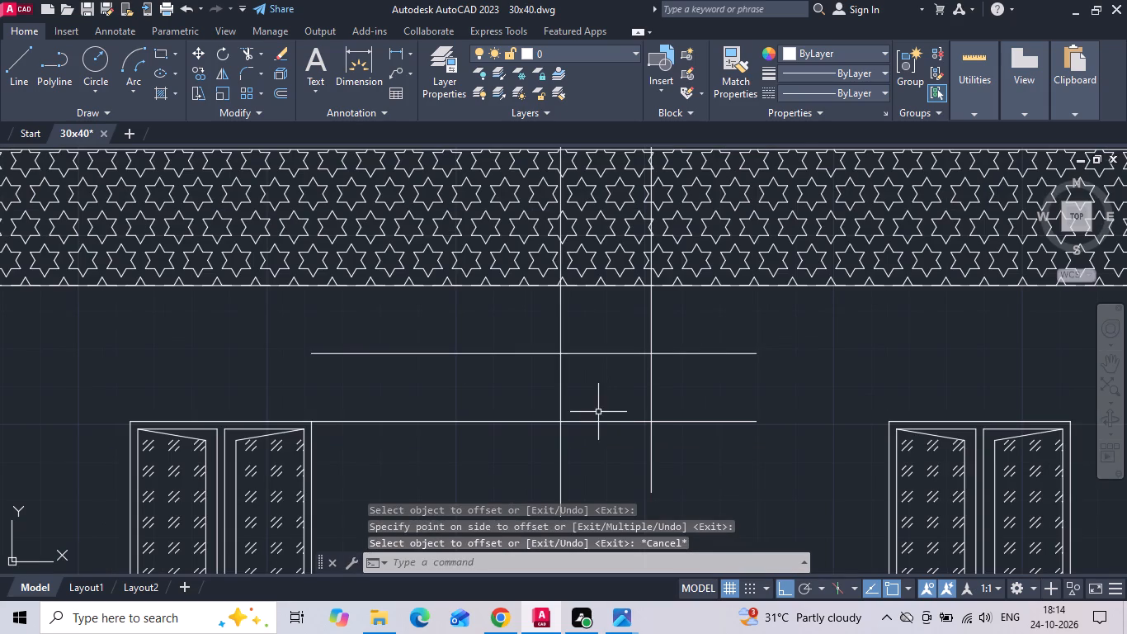
key("space")
left_click(576, 352)
left_click(559, 381)
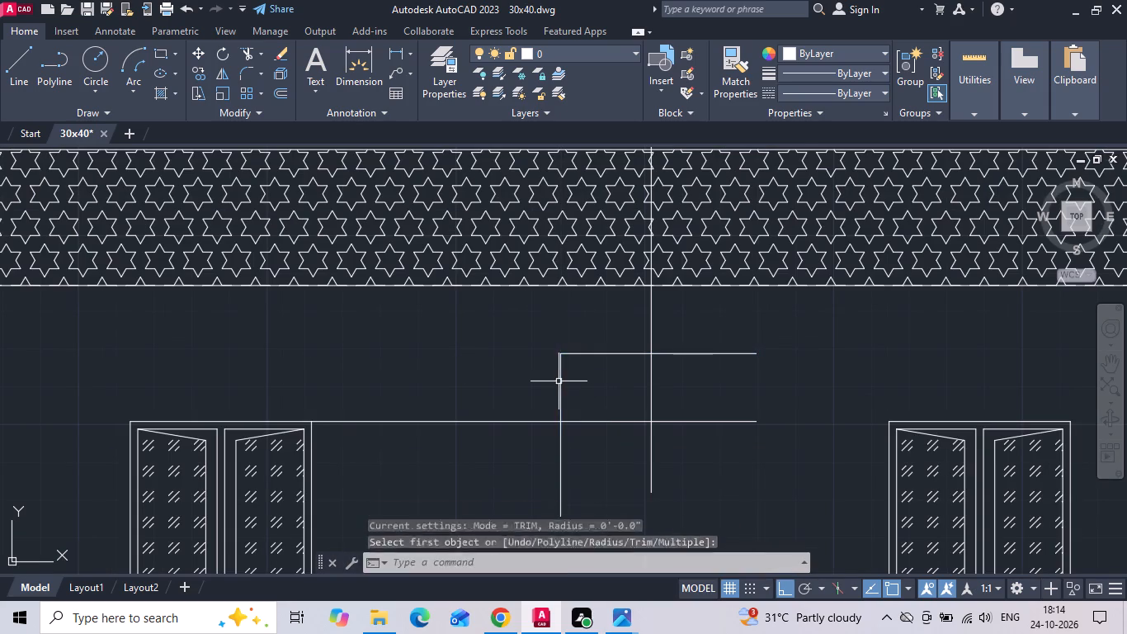
key("space")
left_click_drag(563, 400, 566, 409)
left_click(573, 421)
key("space")
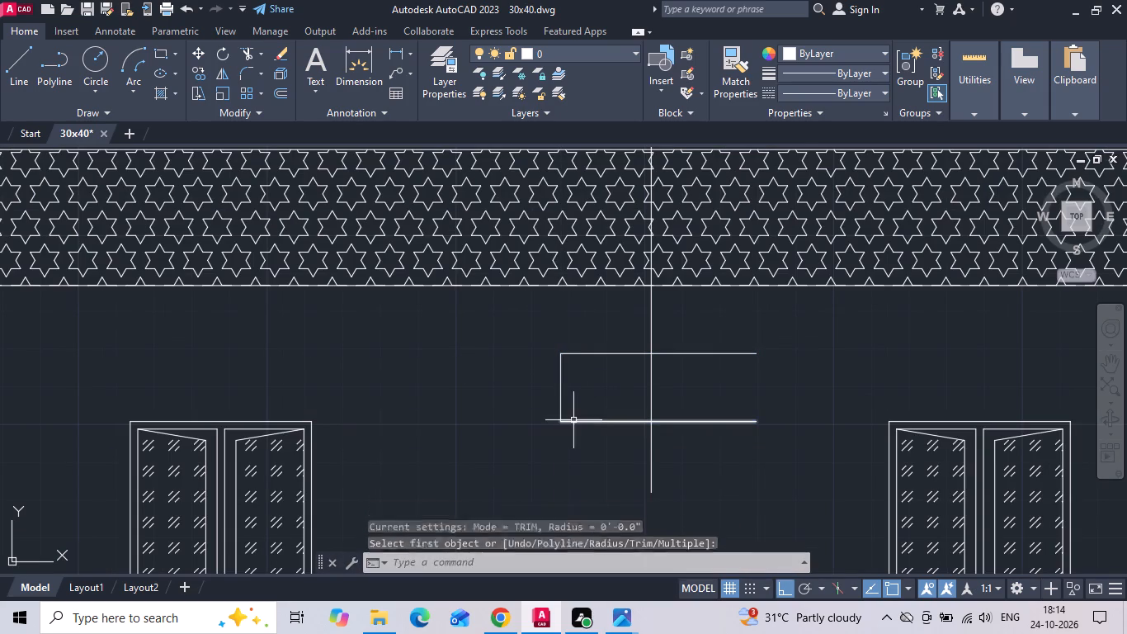
left_click(630, 423)
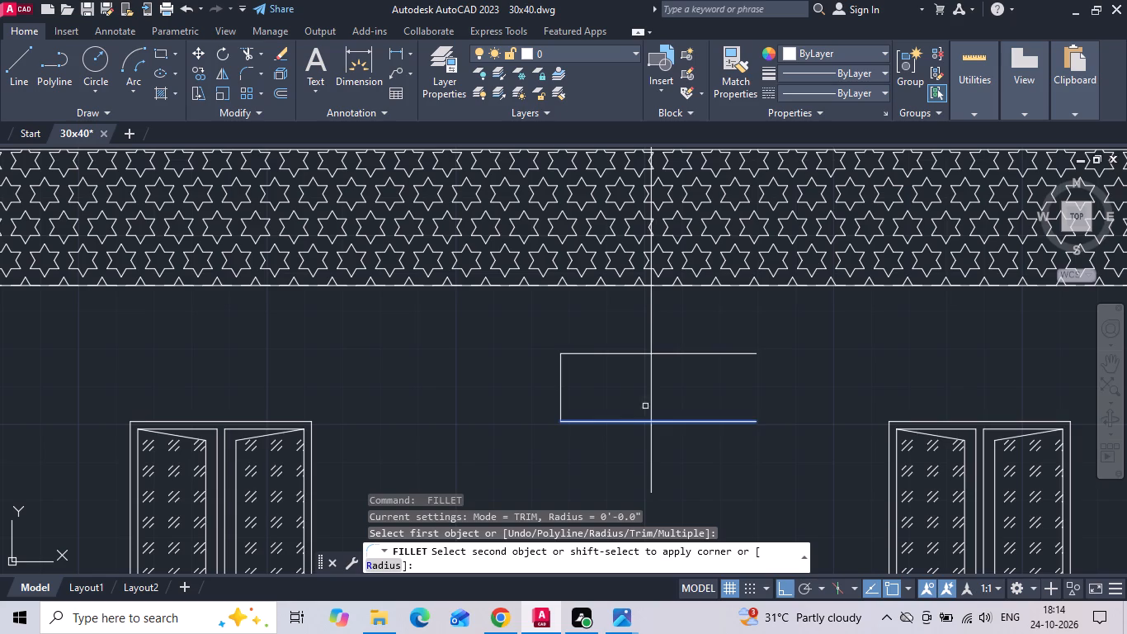
left_click(652, 383)
key("space")
left_click(643, 350)
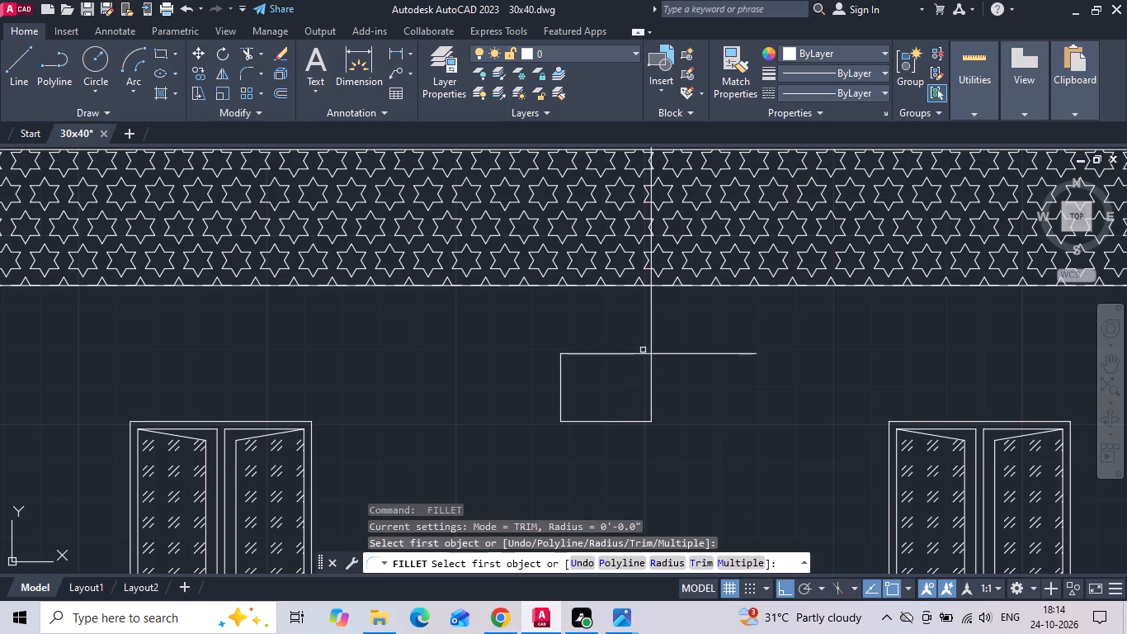
left_click(650, 379)
left_click(636, 356)
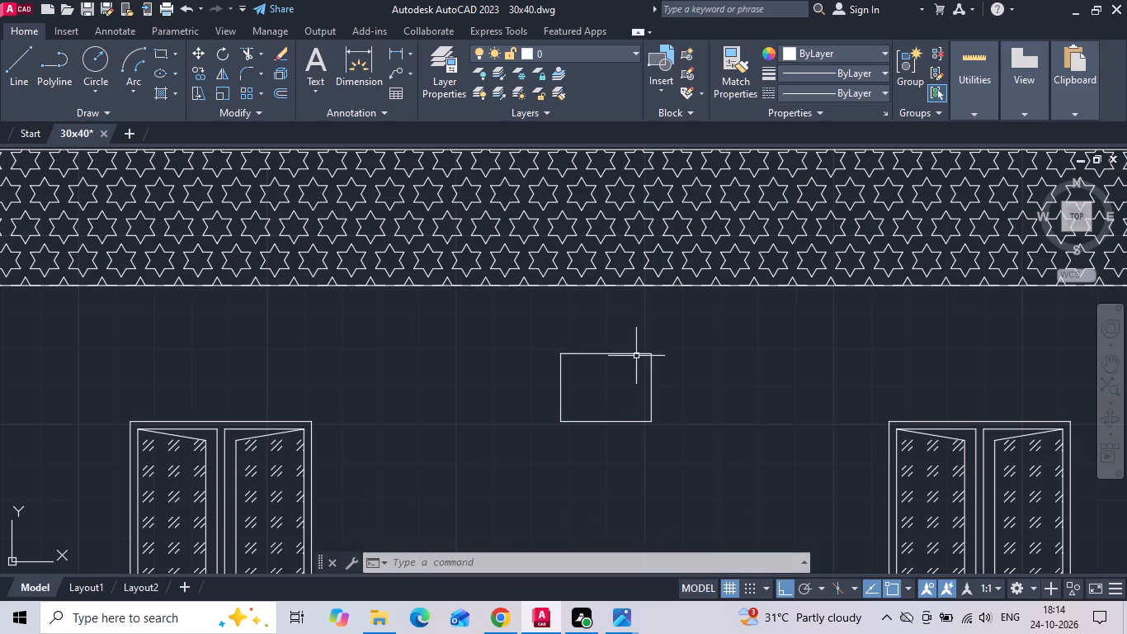
key("Escape")
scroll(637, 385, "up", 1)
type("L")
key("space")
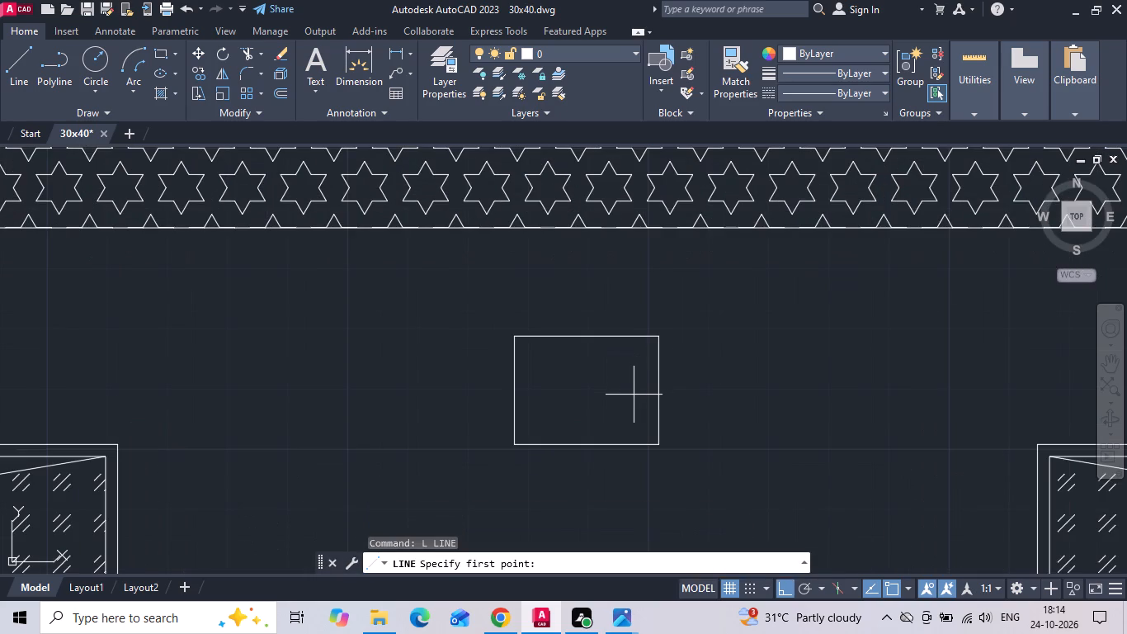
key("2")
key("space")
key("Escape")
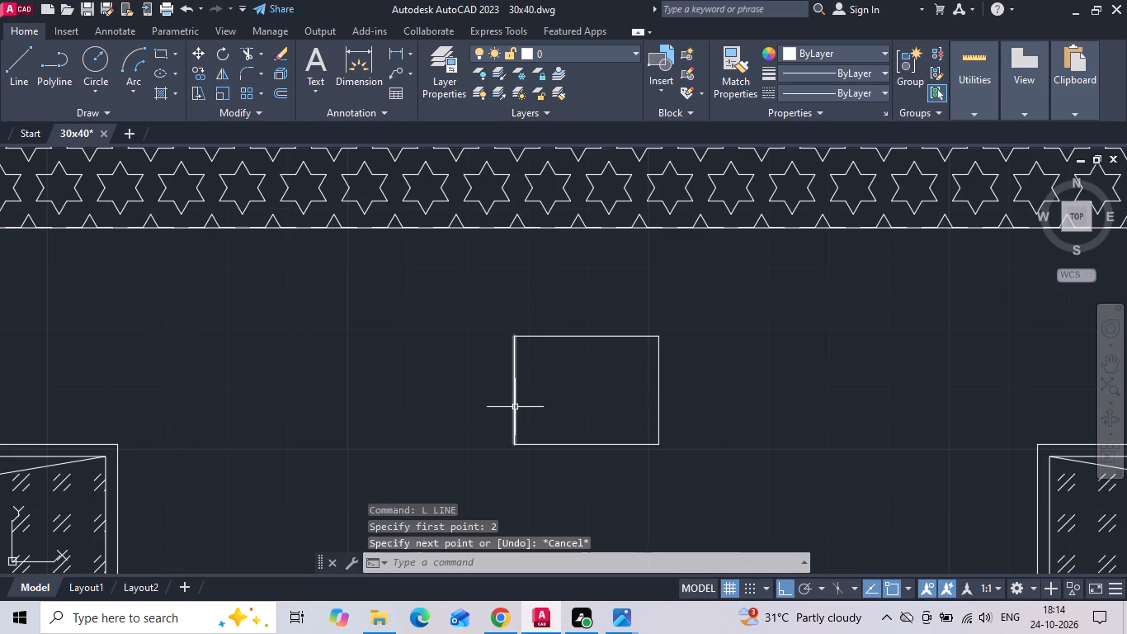
Offset all four sides of the toilet window rectangle 2" inward.
type("O 2")
key("space")
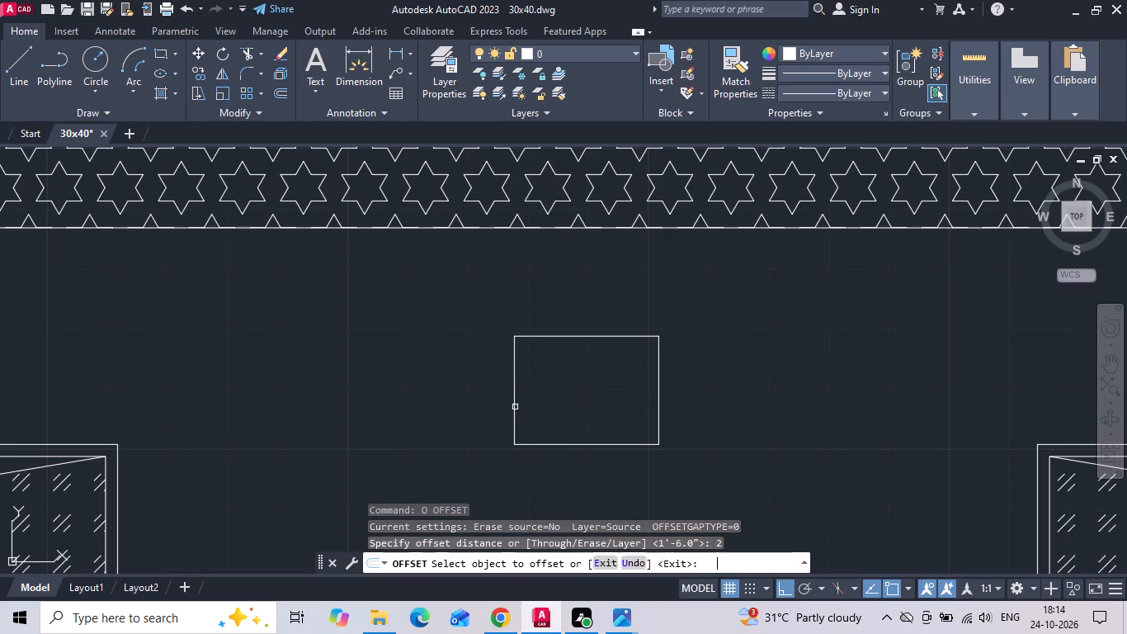
left_click_drag(514, 399, 531, 386)
left_click(569, 361)
left_click_drag(573, 338, 575, 348)
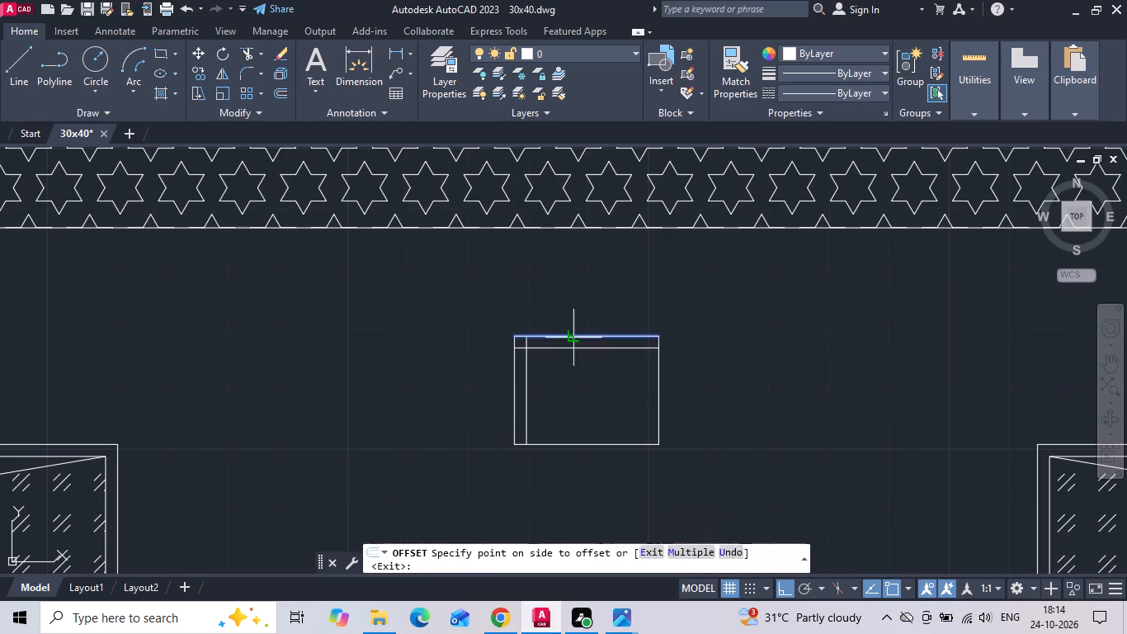
left_click(573, 393)
left_click_drag(572, 445, 572, 423)
left_click(576, 376)
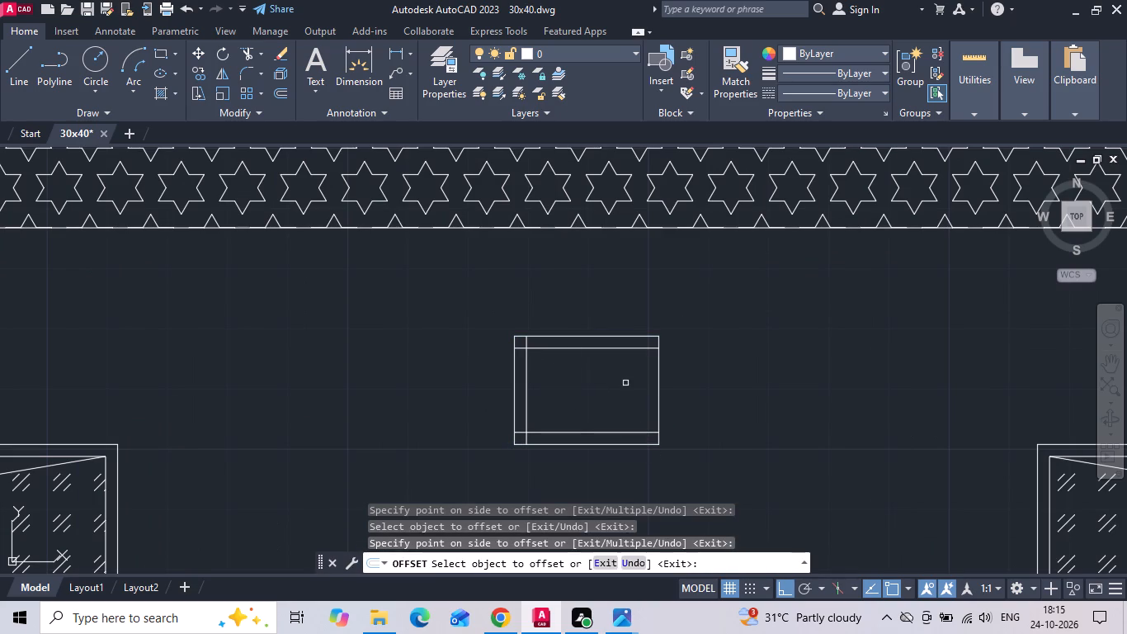
left_click(654, 390)
left_click(604, 398)
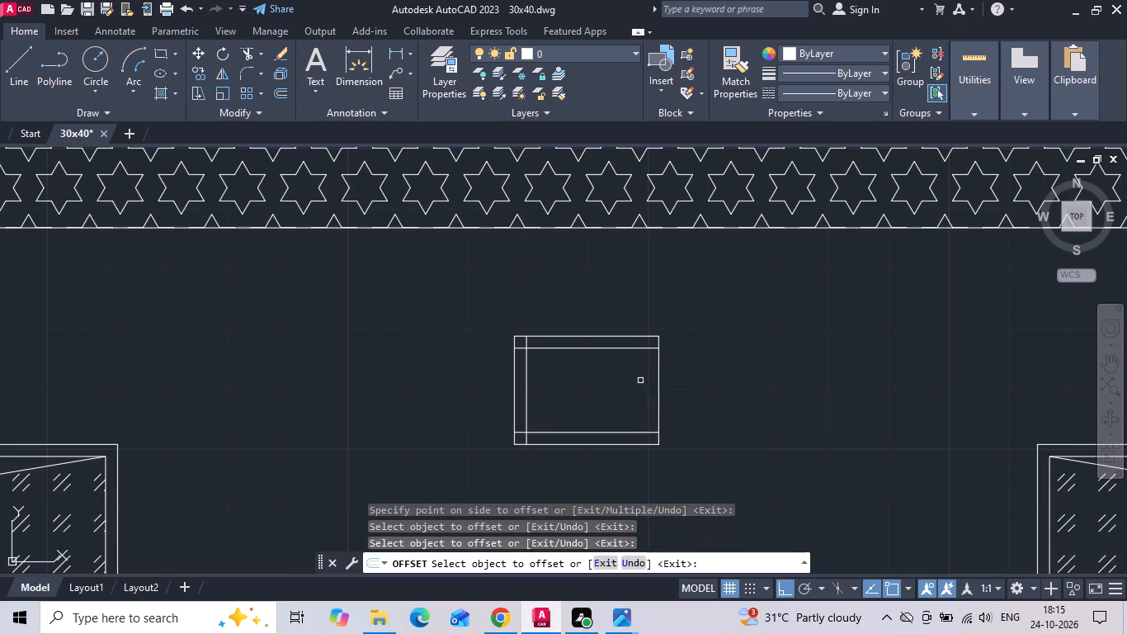
left_click_drag(657, 377, 638, 384)
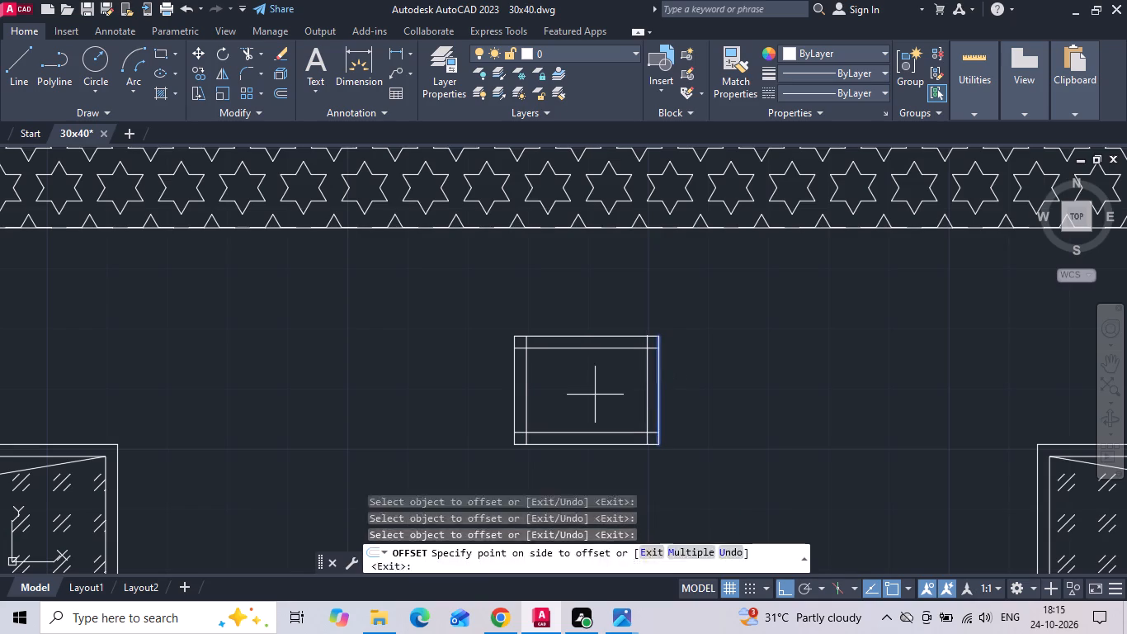
left_click(595, 395)
key("Escape")
Fillet the four corners of the offset lines with zero radius to close the toilet window's inner frame.
key("f")
key("space")
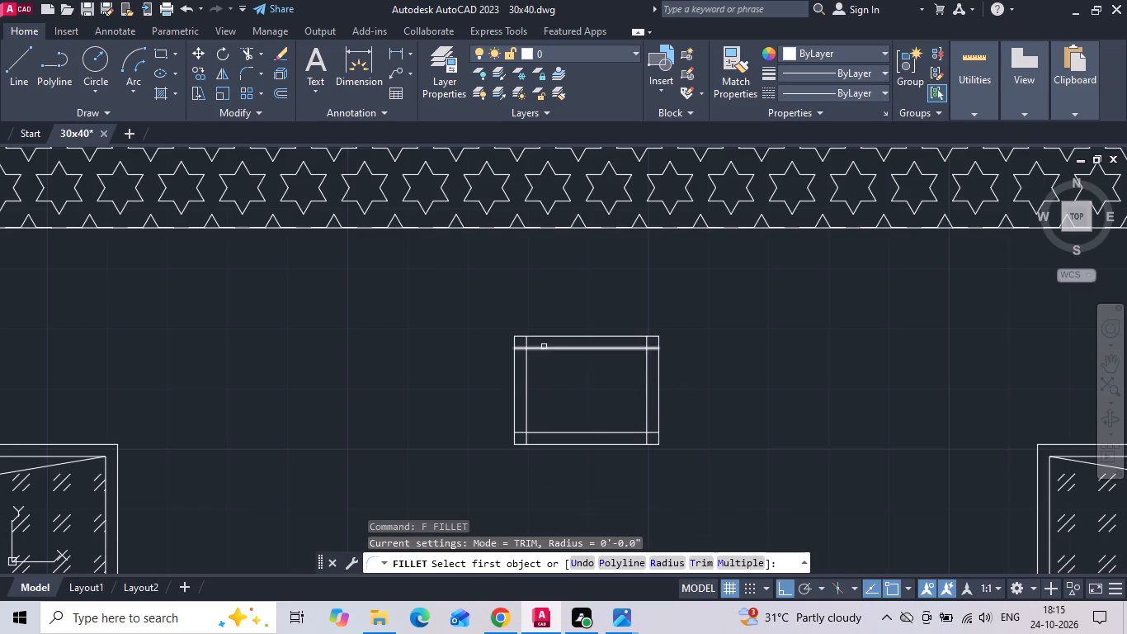
left_click(542, 349)
left_click(525, 375)
key("space")
left_click(530, 402)
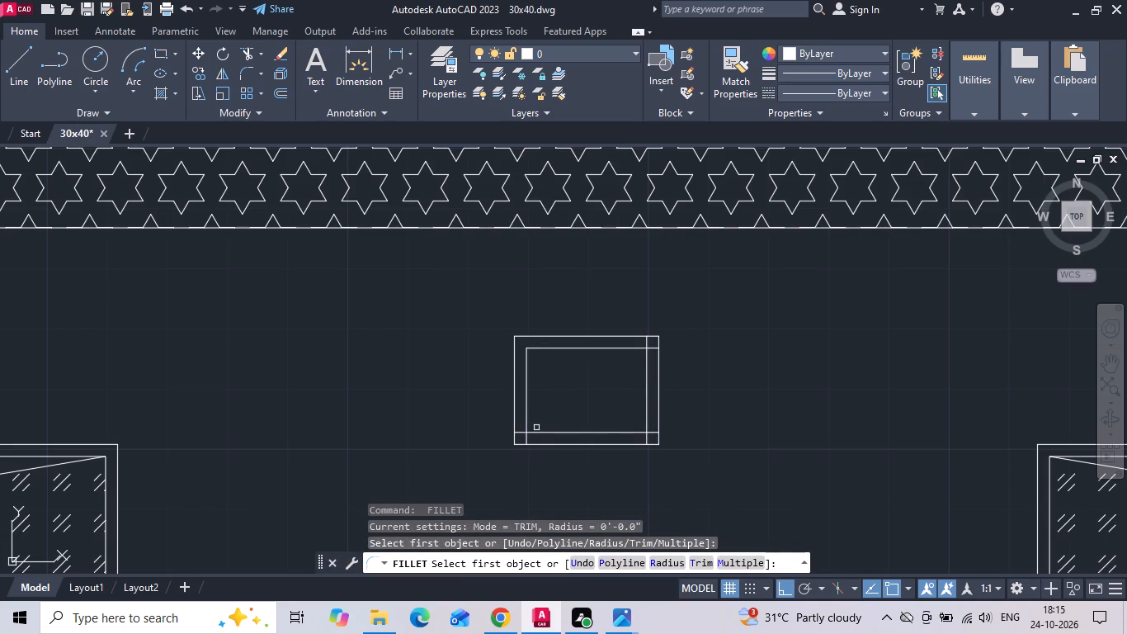
left_click(539, 436)
left_click(529, 418)
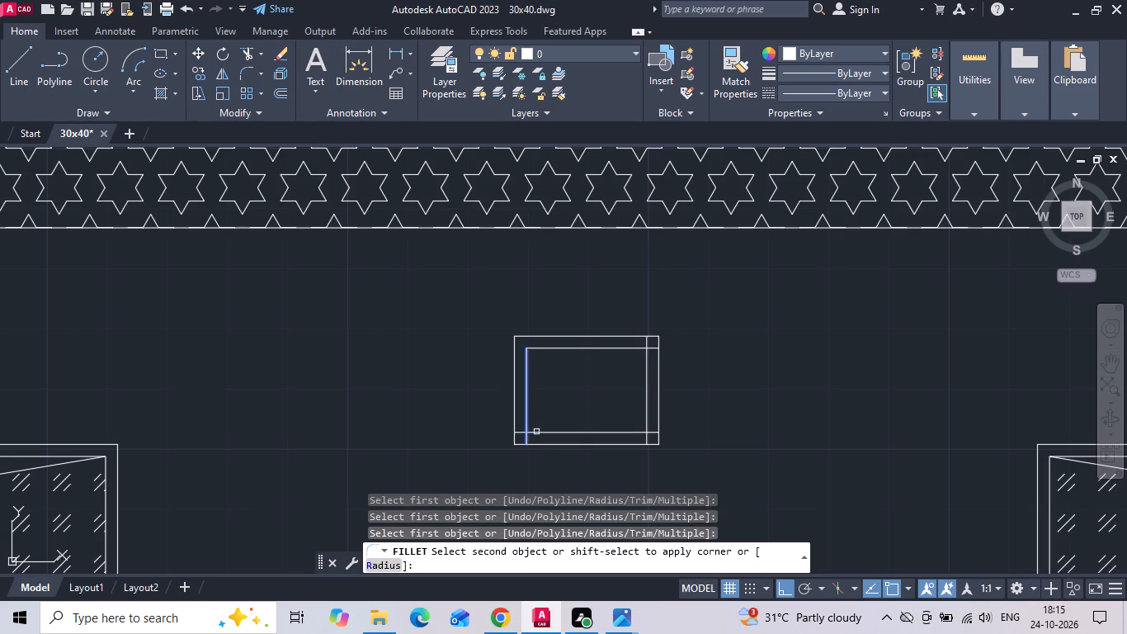
left_click(536, 432)
key("space")
left_click(620, 432)
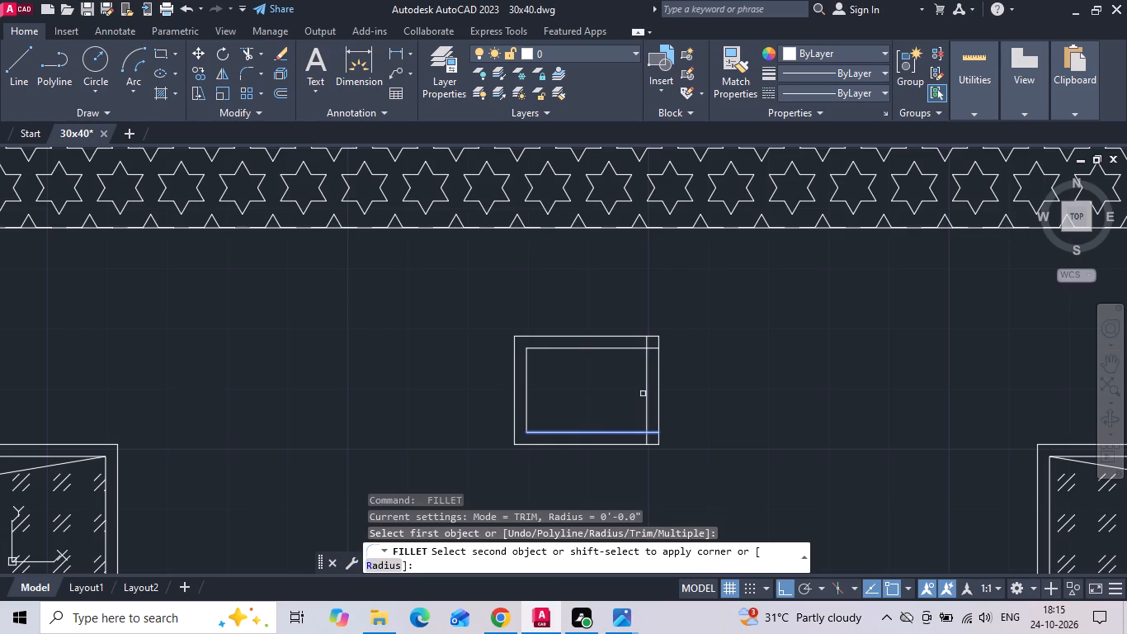
left_click(646, 386)
key("space")
left_click(636, 348)
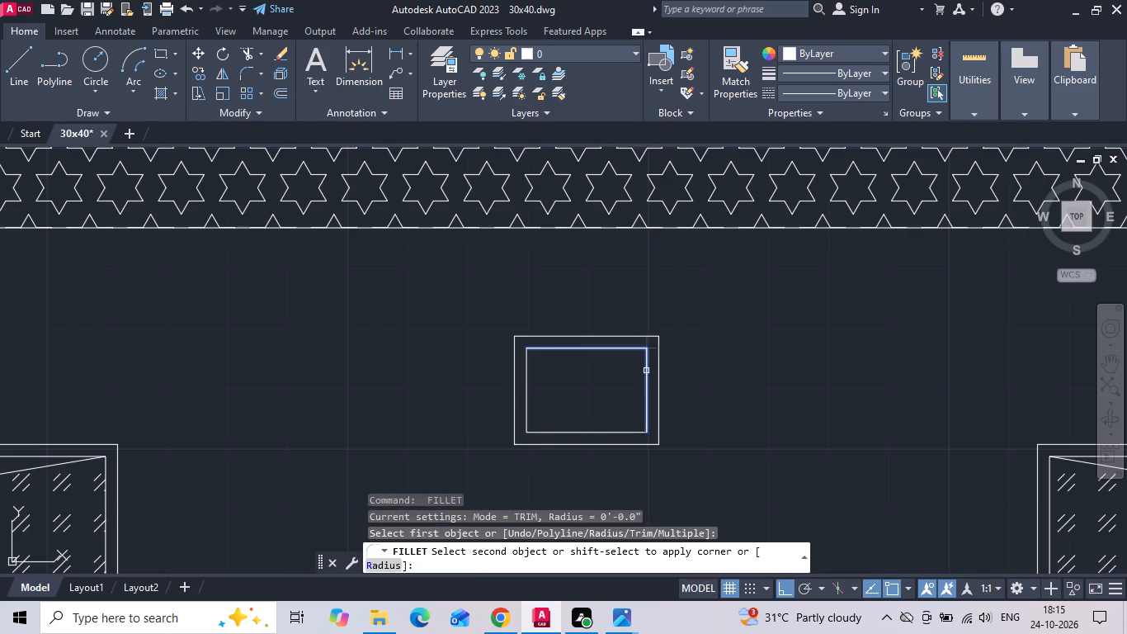
left_click(646, 371)
key("Escape")
Hatch the inside of the toilet window's inner frame with the GOST_GLASS pattern at scale 0.2.
type("H")
key("space")
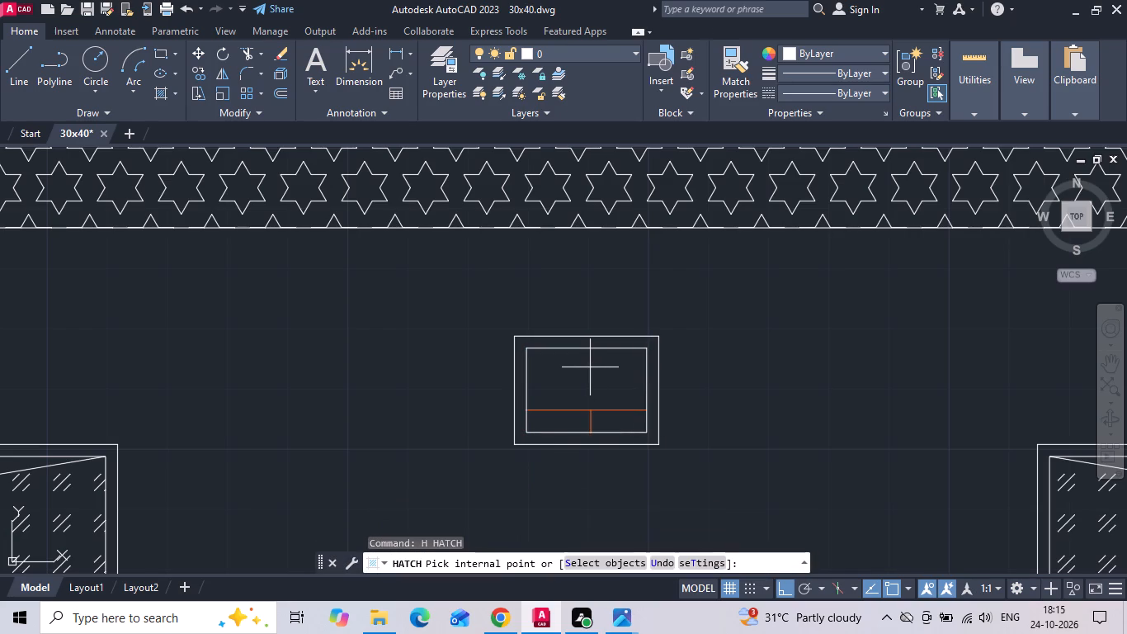
scroll(316, 88, "down", 1)
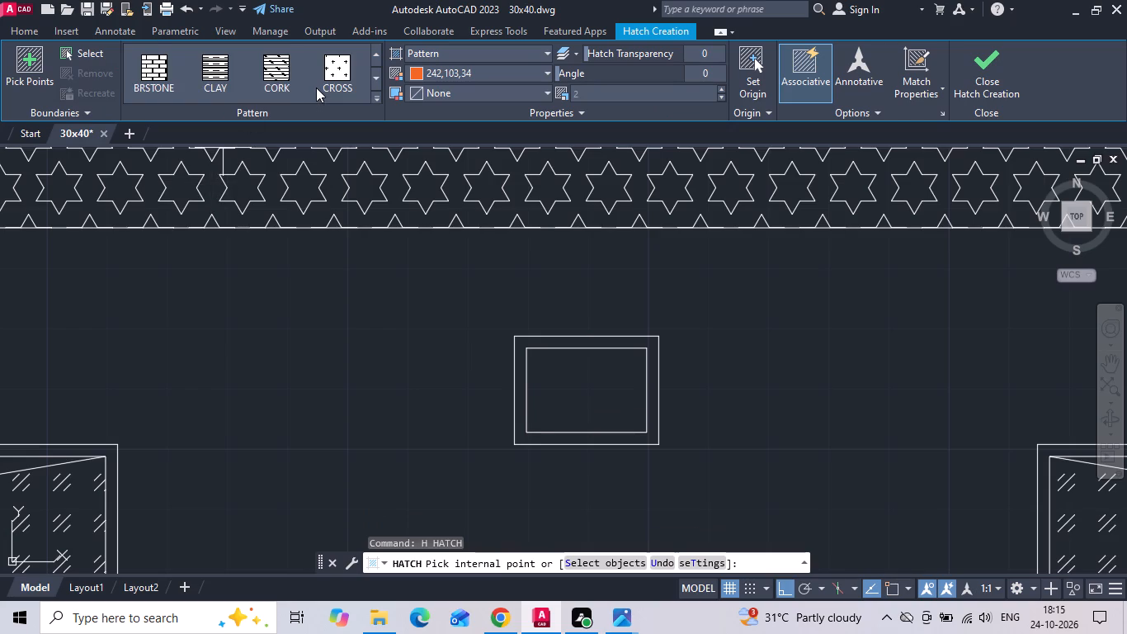
scroll(316, 88, "down", 2)
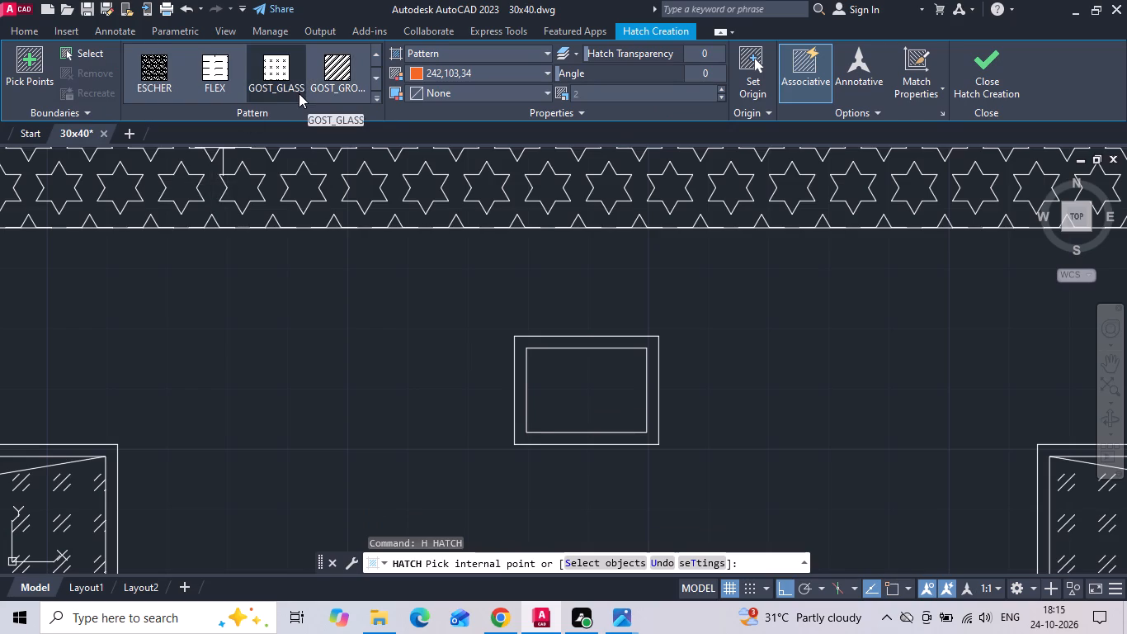
left_click(299, 93)
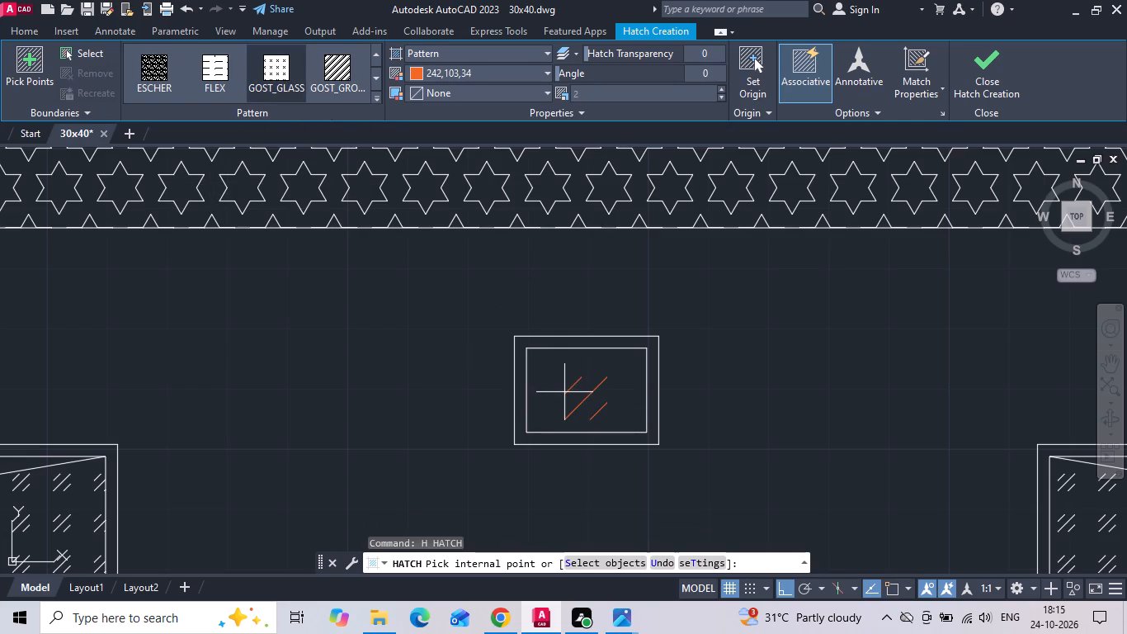
left_click(564, 392)
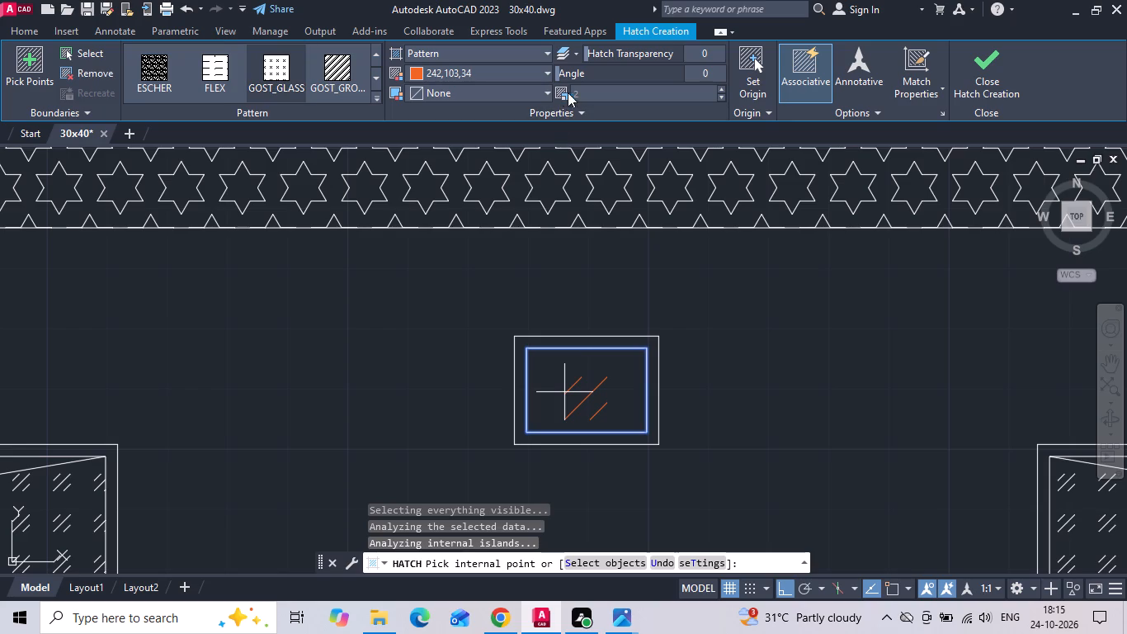
left_click(587, 93)
type(".2")
key("Return")
key("Escape")
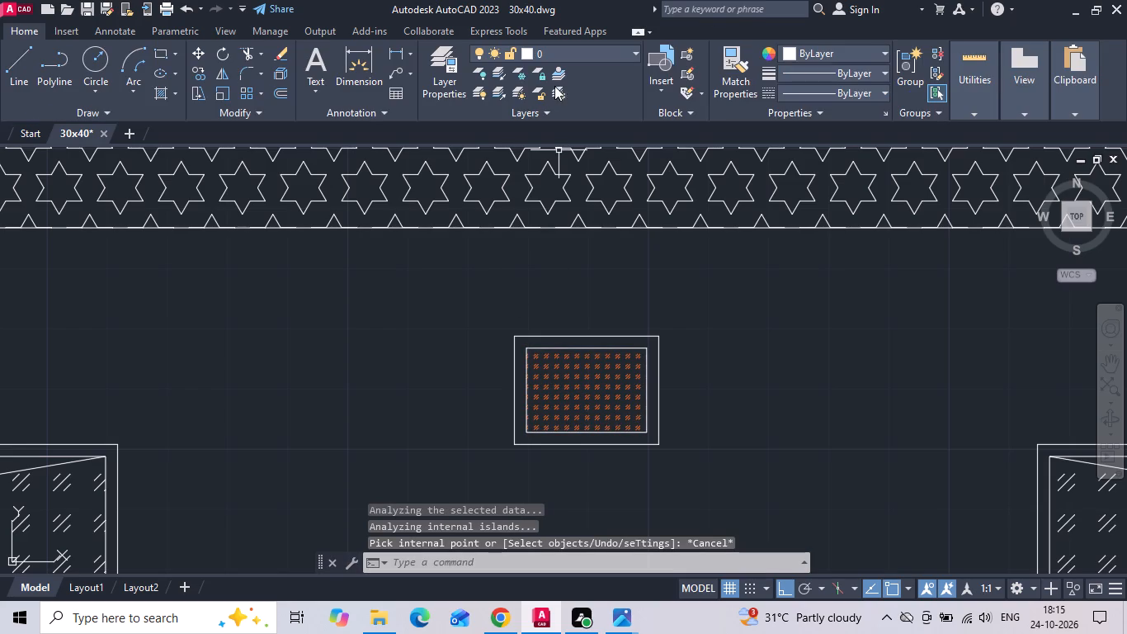
Match the toilet window's glass hatch to the properties of the neighbouring bedroom window's glass hatch, and save the drawing.
left_click(736, 78)
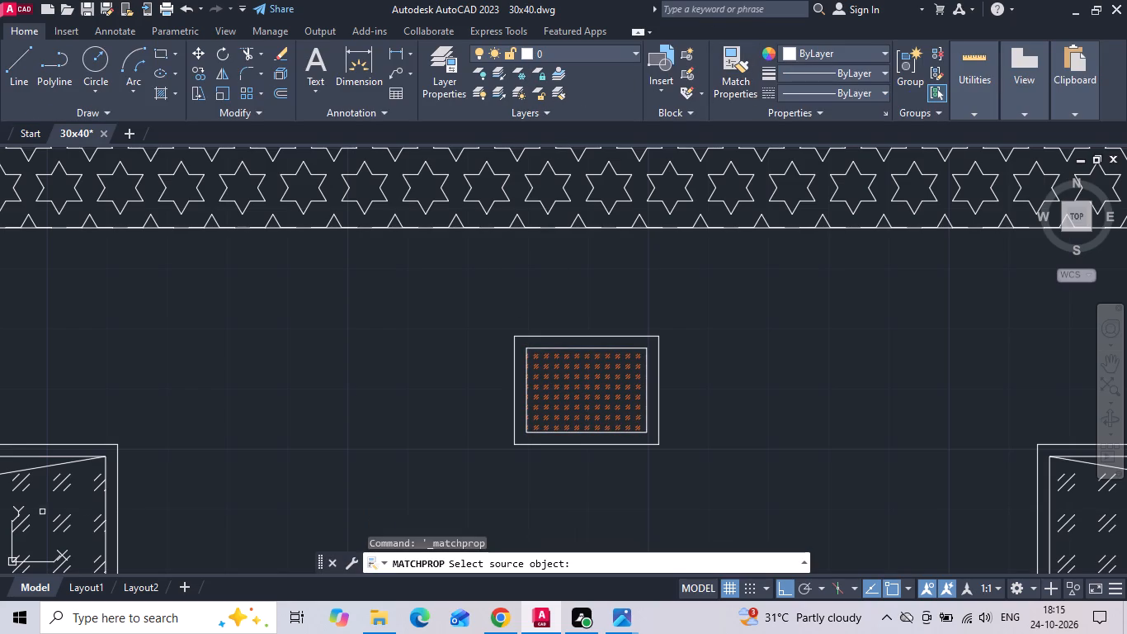
left_click(57, 487)
left_click(590, 382)
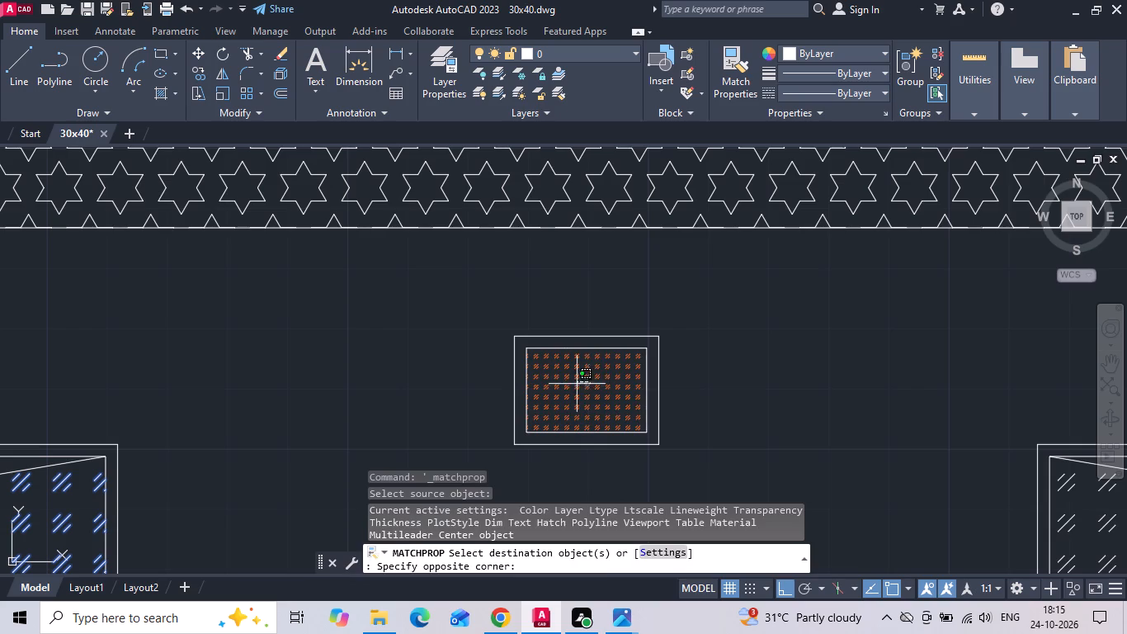
left_click(561, 390)
key("Escape")
left_click(567, 391)
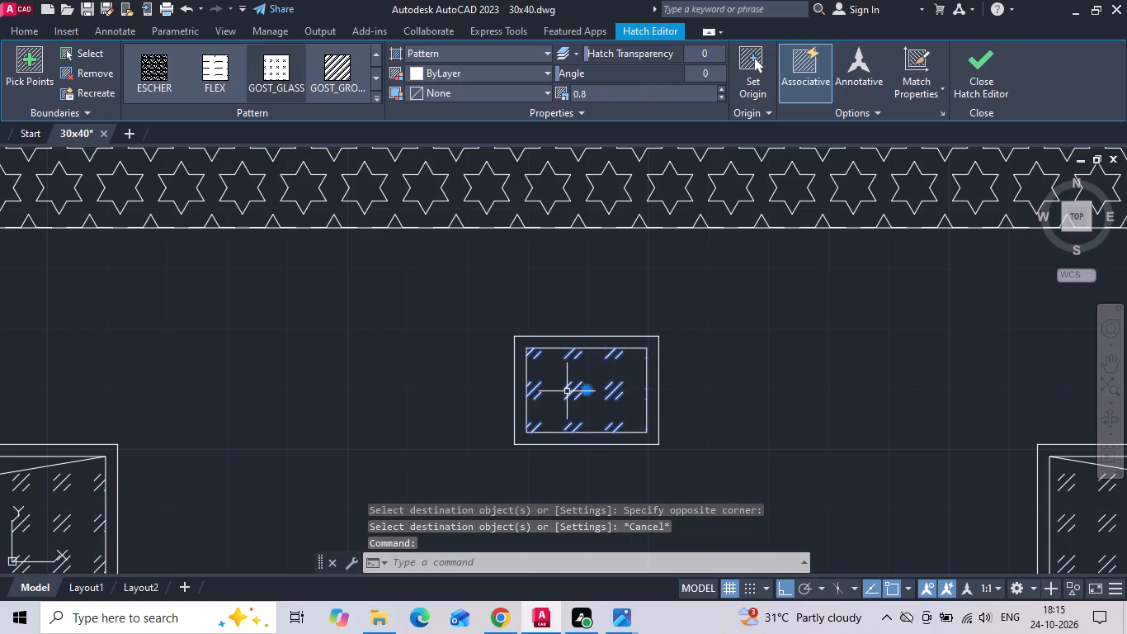
key("Escape")
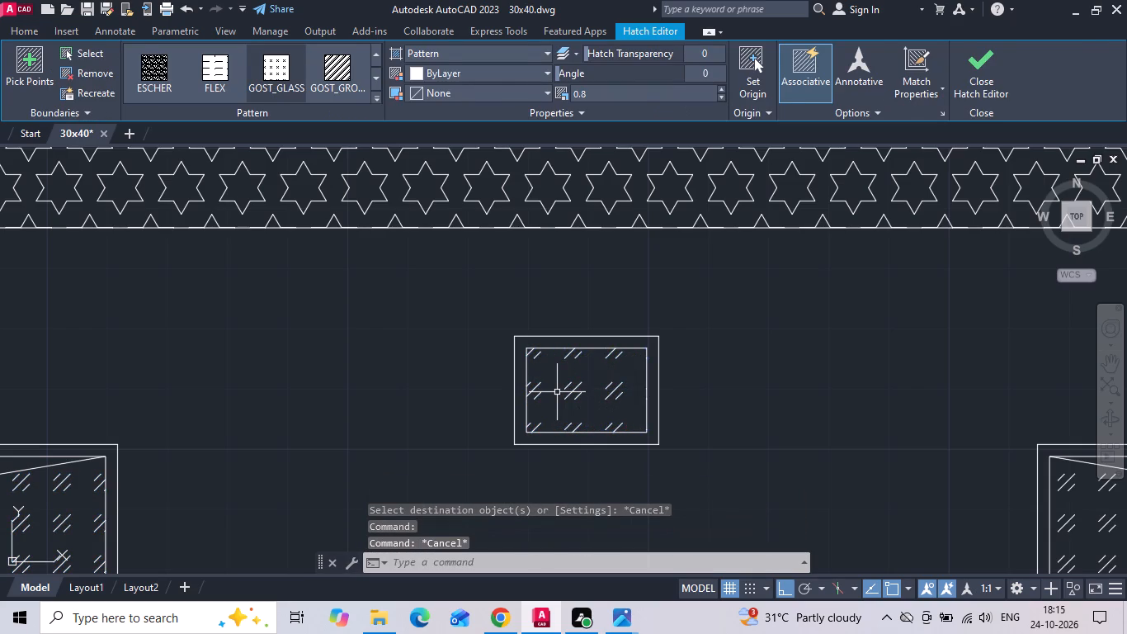
key("Escape")
key("ctrl+s")
key("ctrl+s")
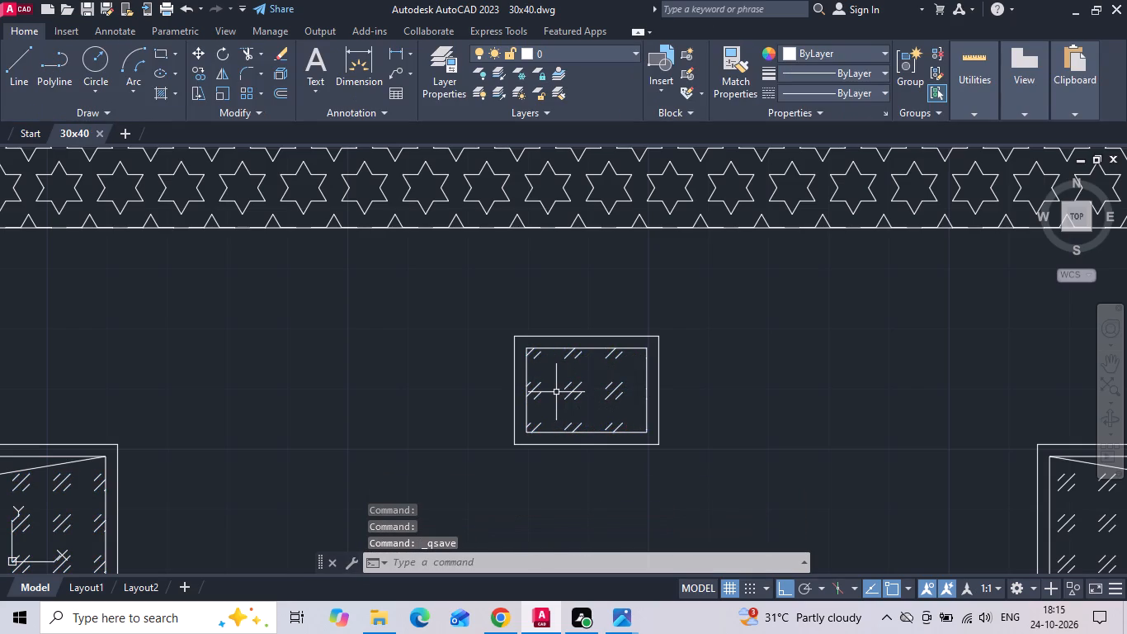
Hatch the 10' wall area around the three windows with the BRICK pattern in colour 242,103,34 at scale 2, and save the drawing.
type("H")
key("space")
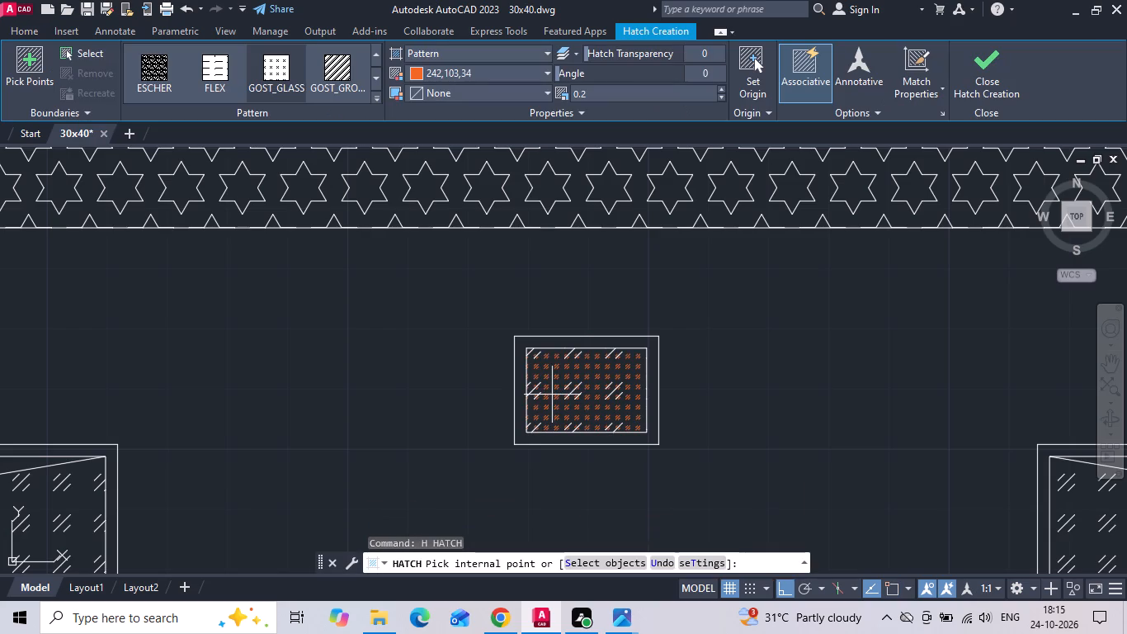
scroll(346, 72, "up", 1)
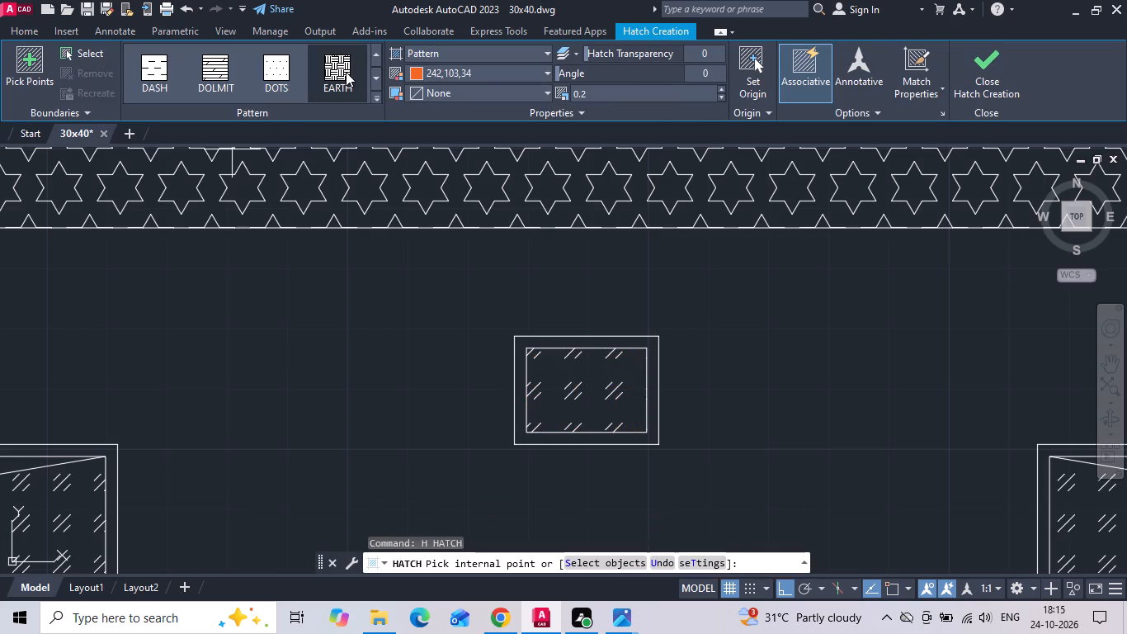
scroll(346, 72, "up", 2)
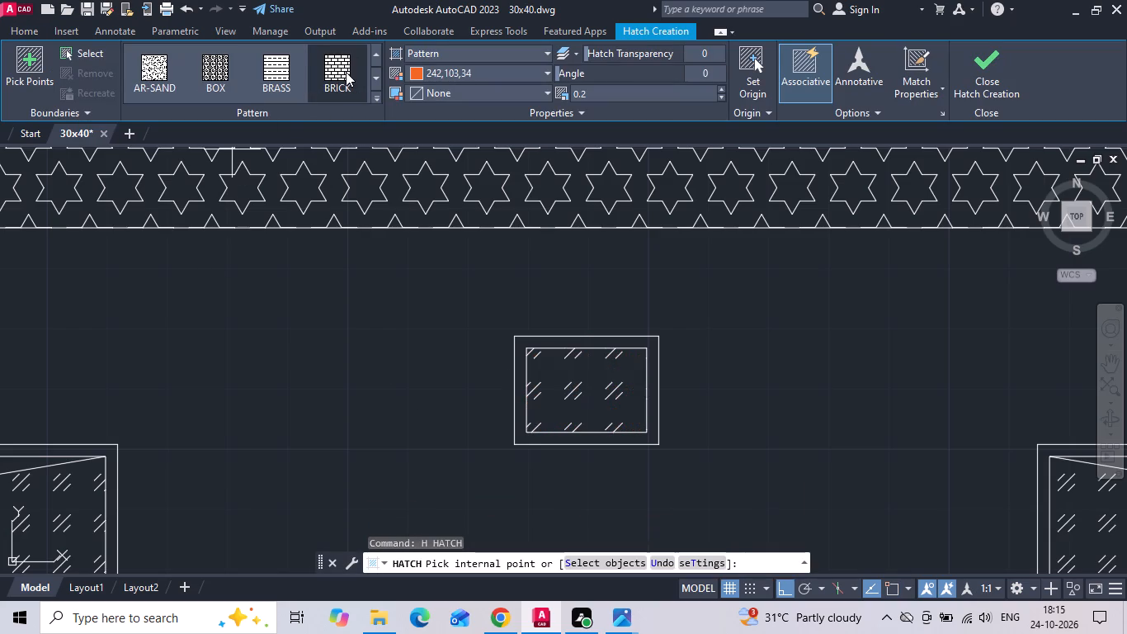
left_click(347, 72)
scroll(478, 257, "down", 2)
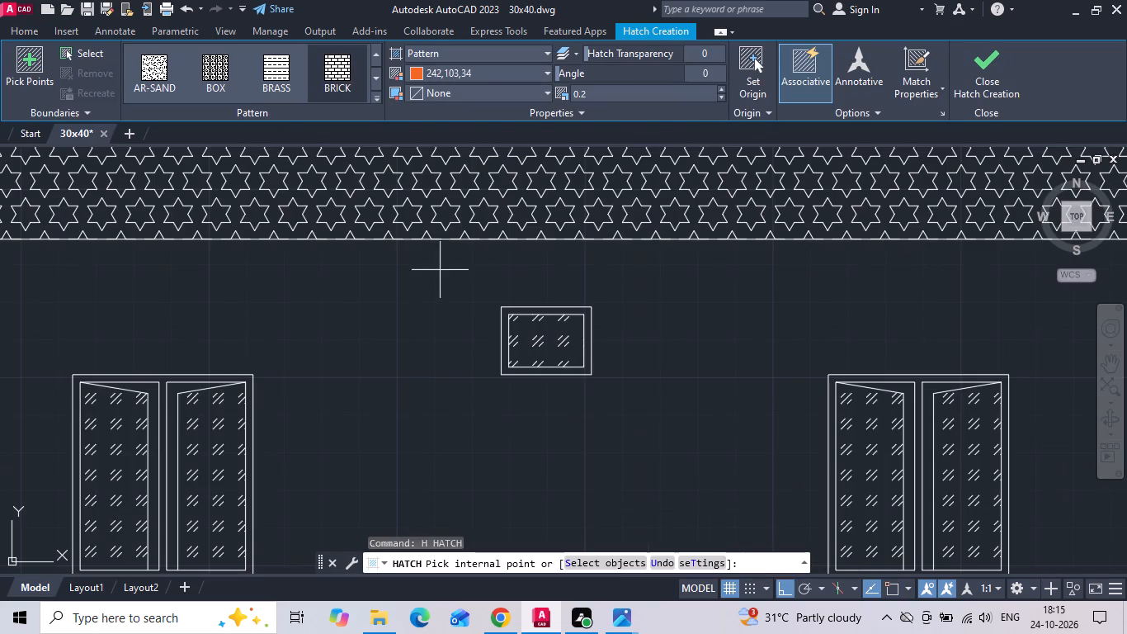
scroll(447, 321, "down", 1)
left_click(427, 320)
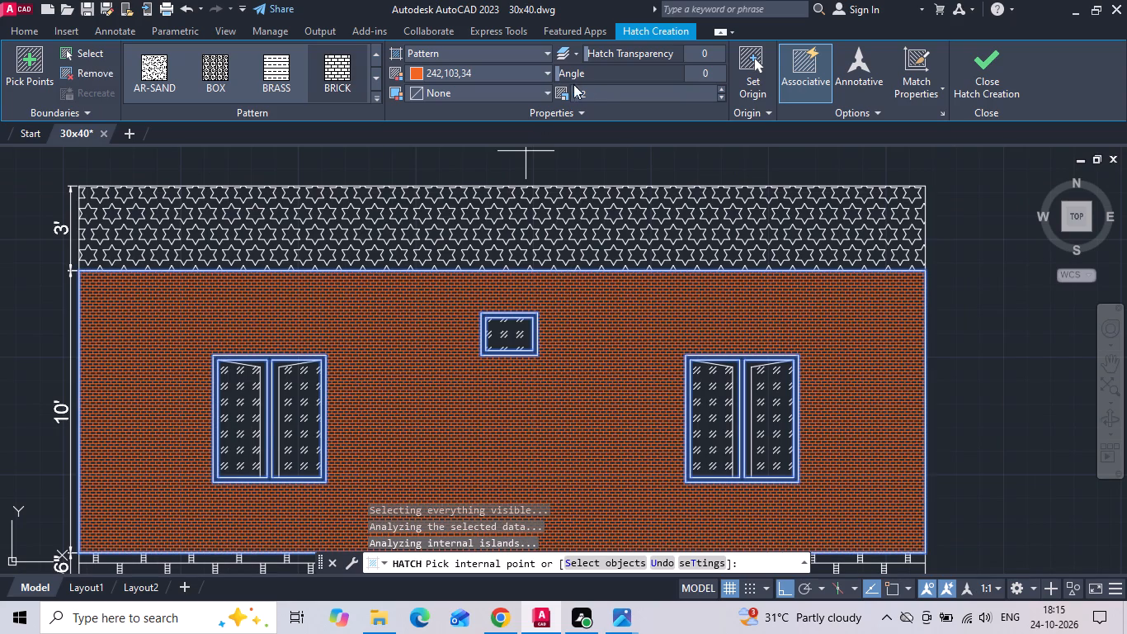
left_click(599, 88)
key("BackSpace")
key("2")
key("Return")
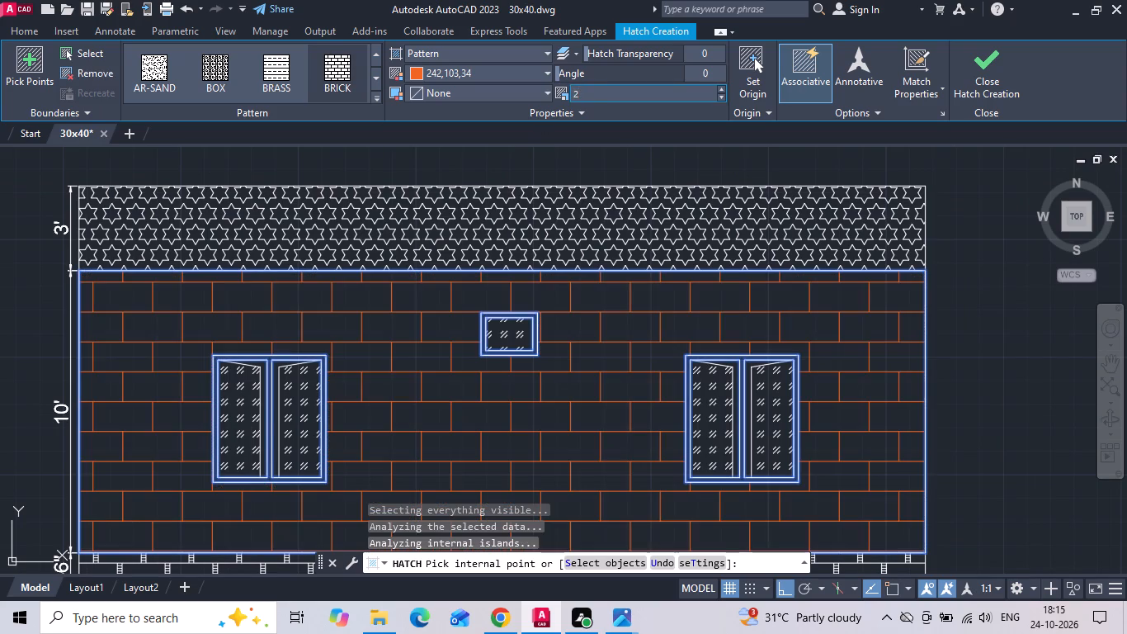
scroll(711, 258, "down", 1)
key("Escape")
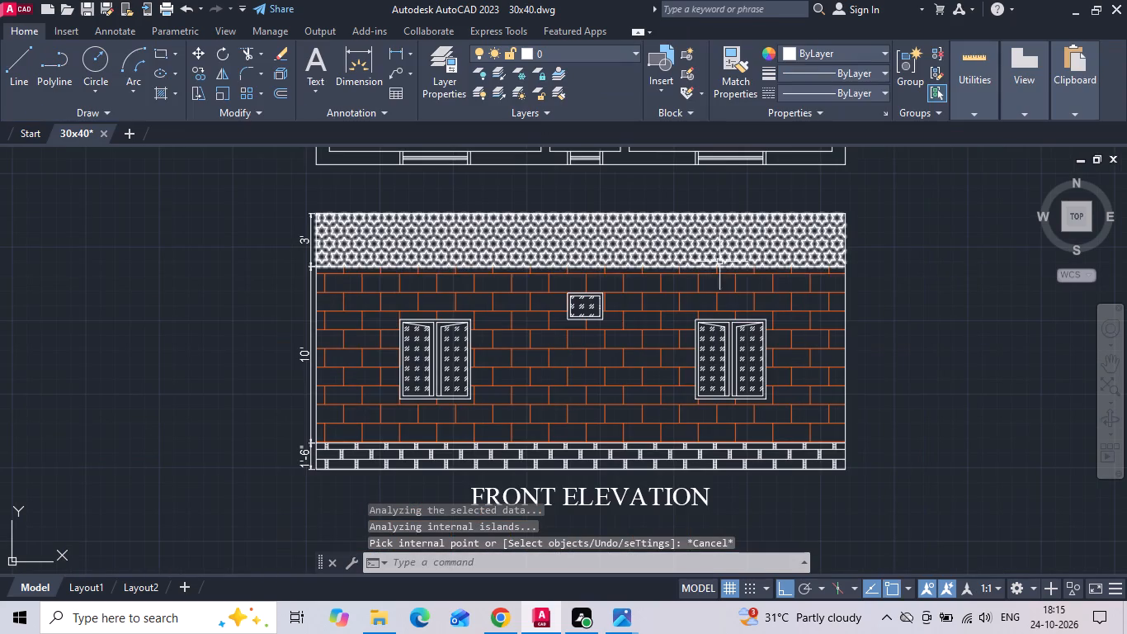
scroll(870, 277, "down", 1)
key("ctrl+s")
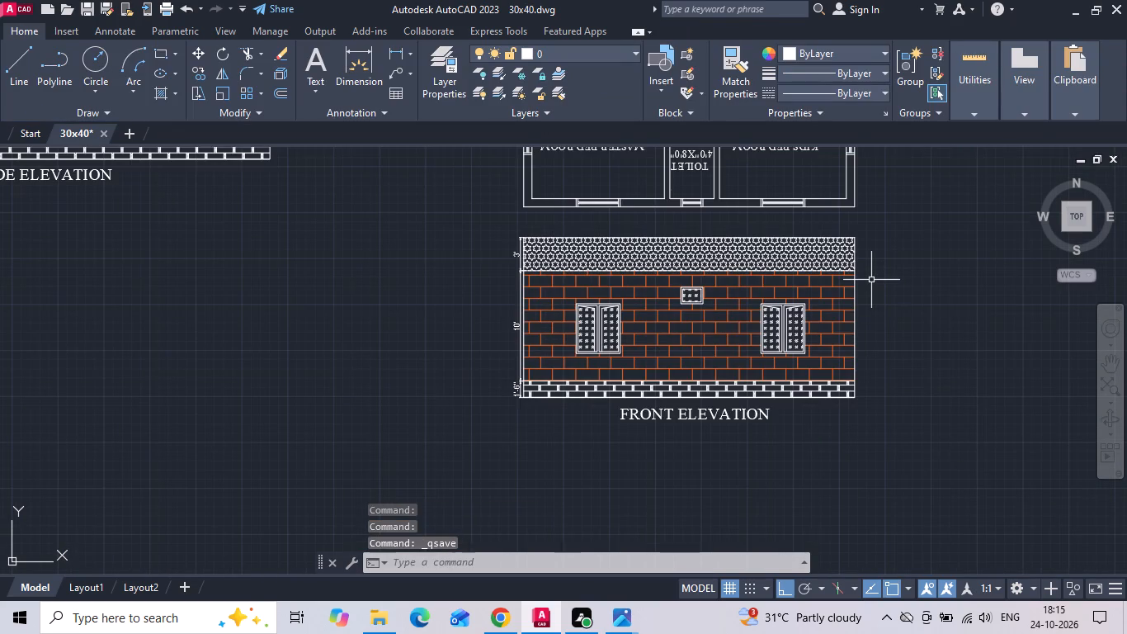
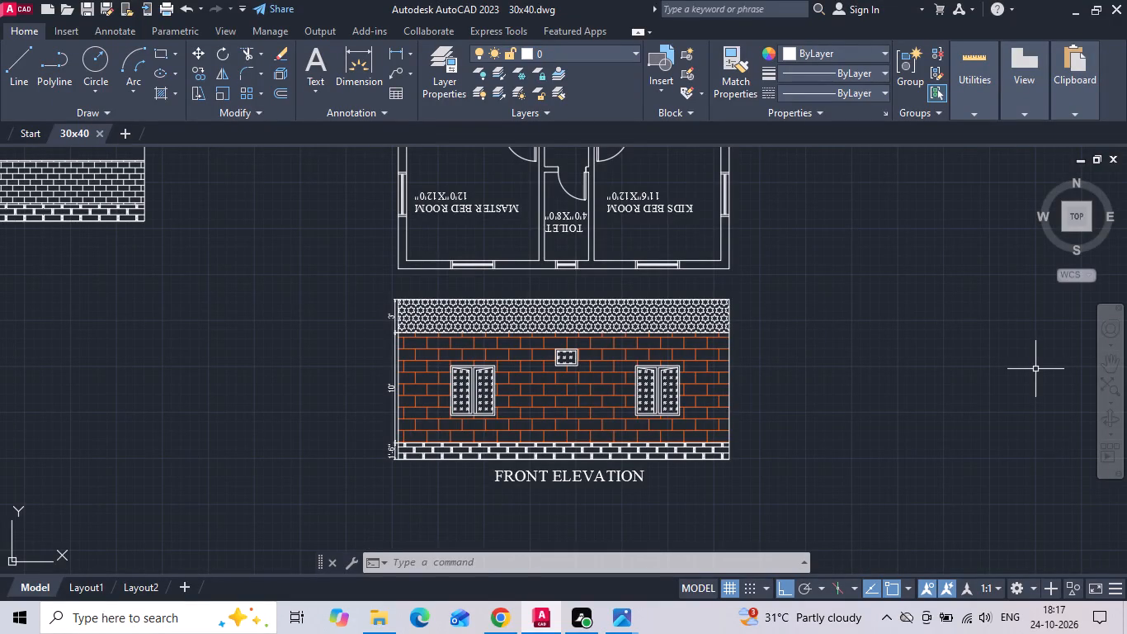
Save the drawing.
key("ctrl+s")
Move the two-window side elevation and its title from under the rotated plan to directly below the three-window side elevation, aligning their ends.
scroll(971, 413, "down", 3)
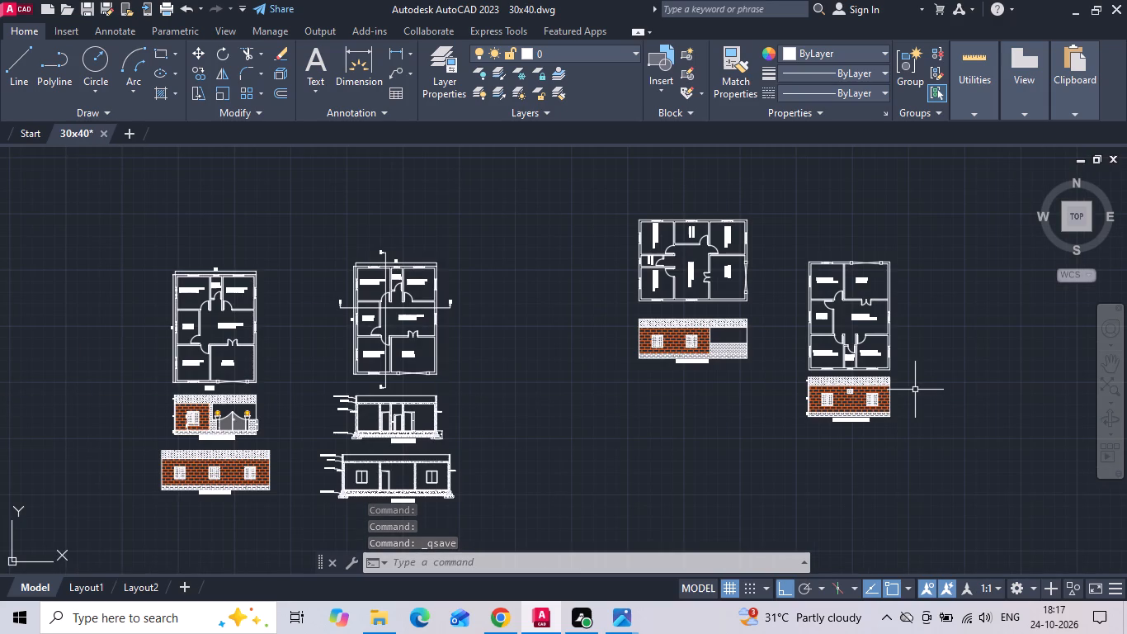
middle_click_drag(584, 381, 597, 339)
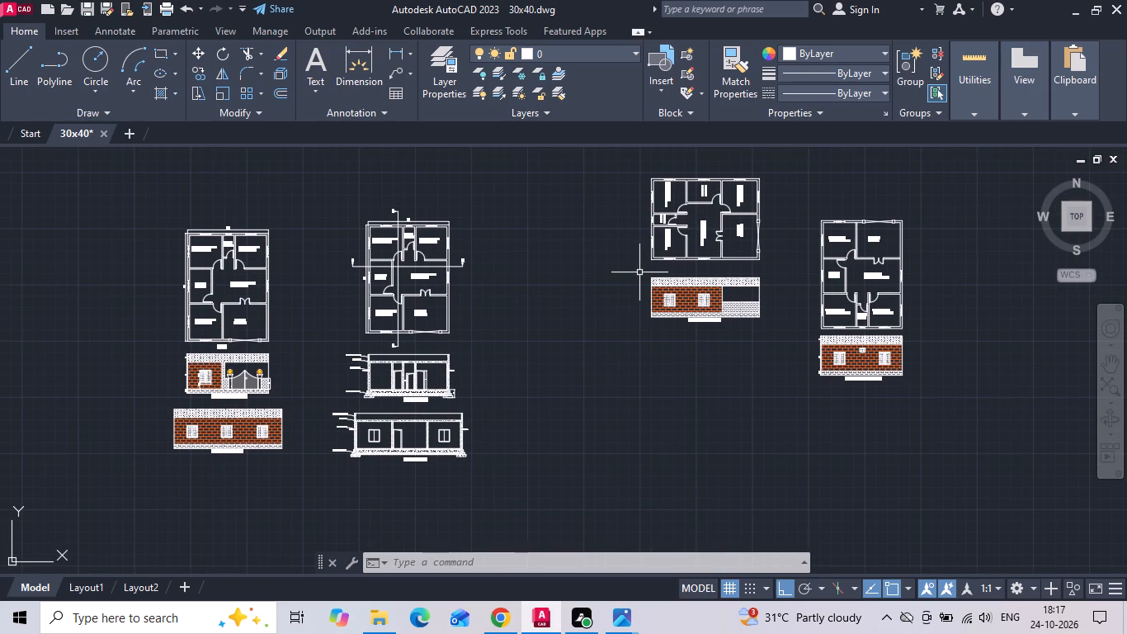
left_click_drag(639, 272, 641, 284)
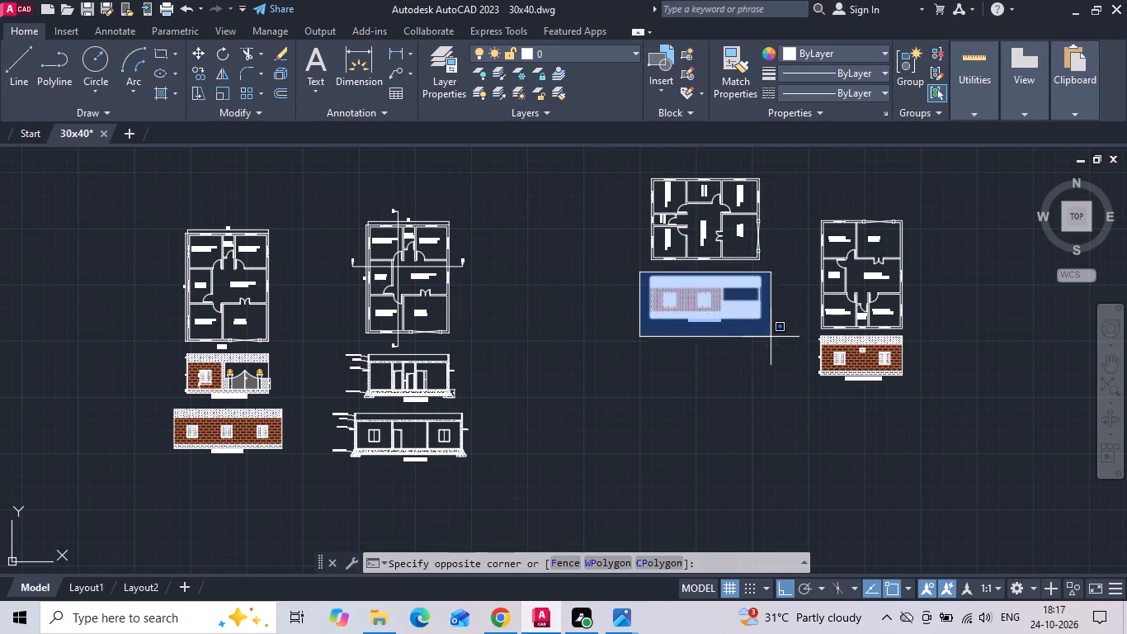
left_click(776, 338)
right_click(776, 339)
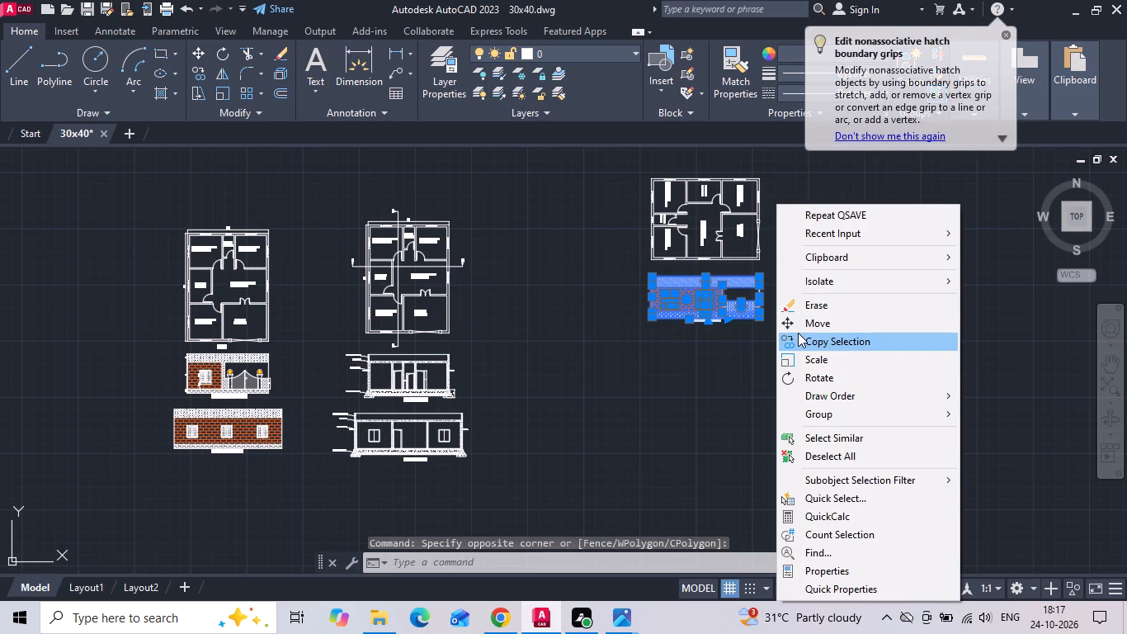
left_click(799, 324)
scroll(657, 260, "up", 5)
left_click(611, 352)
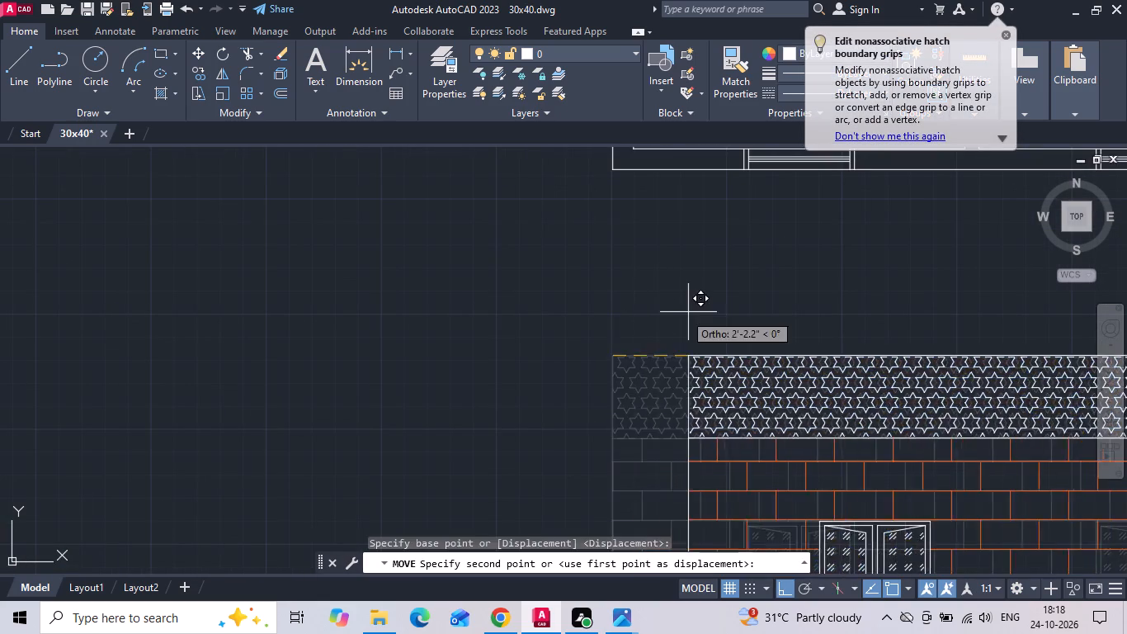
scroll(692, 310, "down", 6)
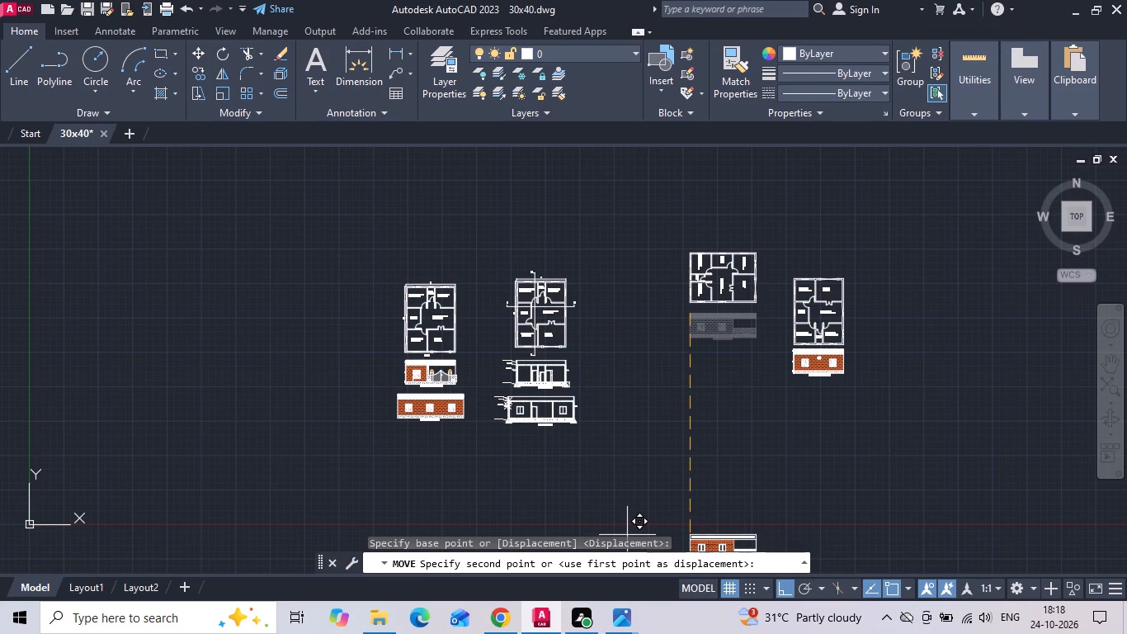
left_click(784, 586)
scroll(451, 504, "up", 2)
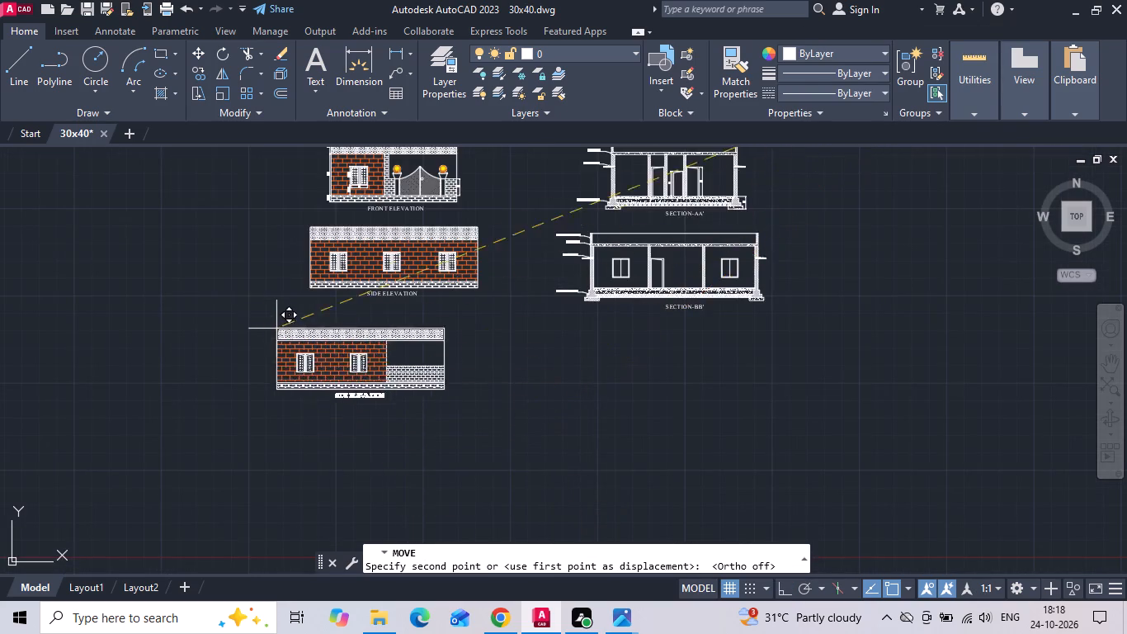
scroll(271, 294, "up", 2)
scroll(353, 291, "up", 3)
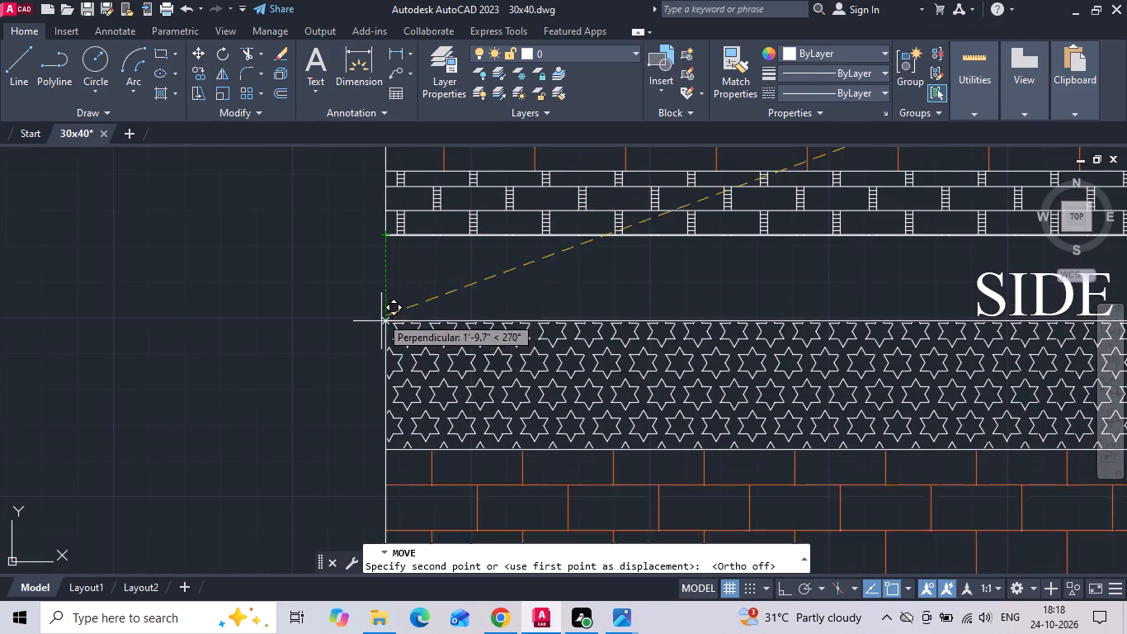
scroll(385, 355, "down", 1)
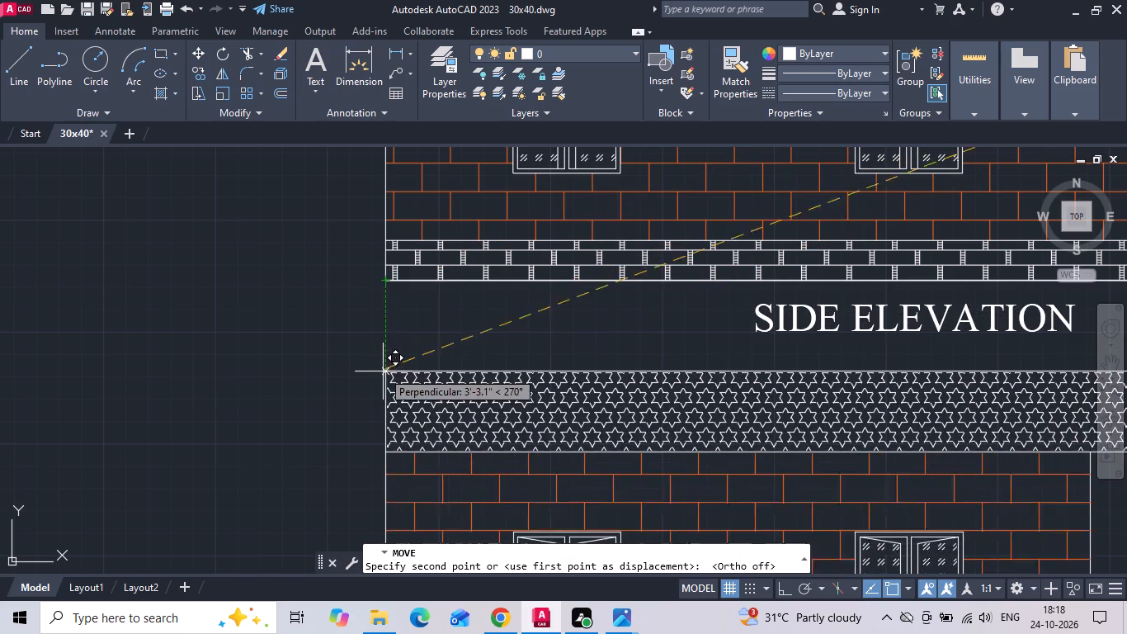
left_click(386, 380)
Measure the vertical gap between the front elevation's base and the top of the three-window side elevation using a linear dimension.
scroll(389, 390, "down", 2)
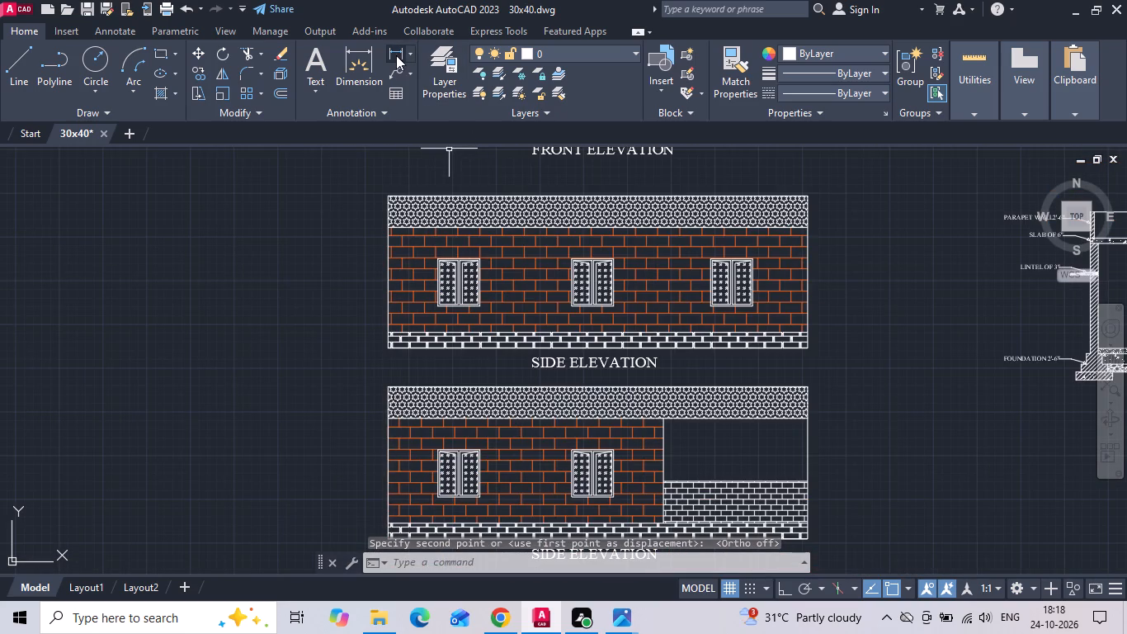
left_click(395, 55)
middle_click_drag(407, 152, 407, 294)
scroll(409, 277, "up", 3)
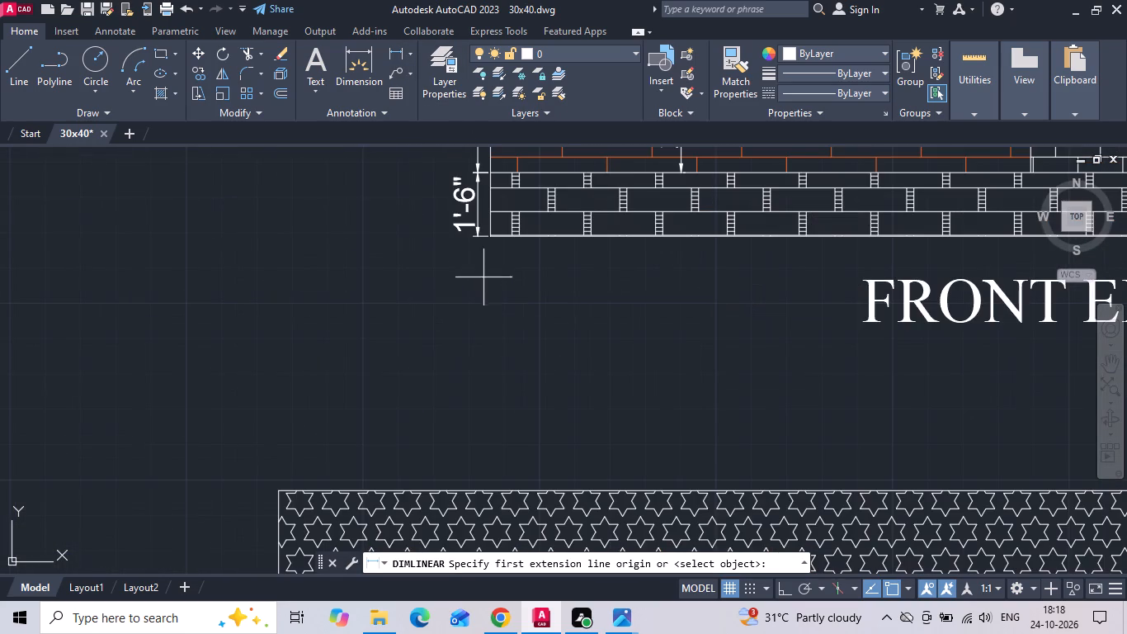
left_click_drag(491, 236, 495, 244)
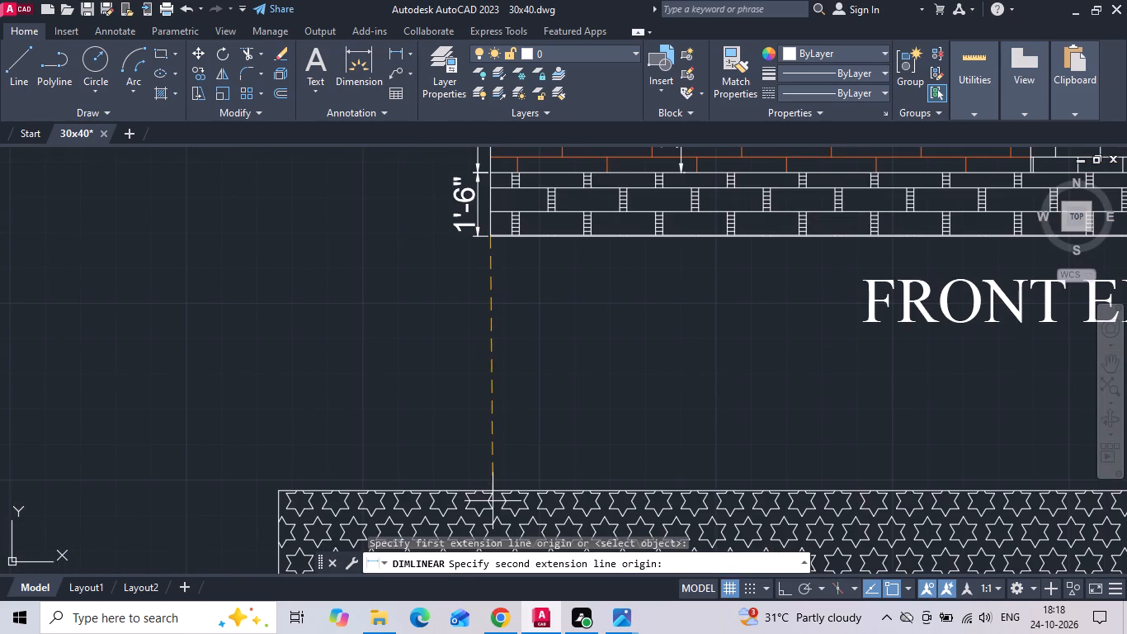
left_click(491, 492)
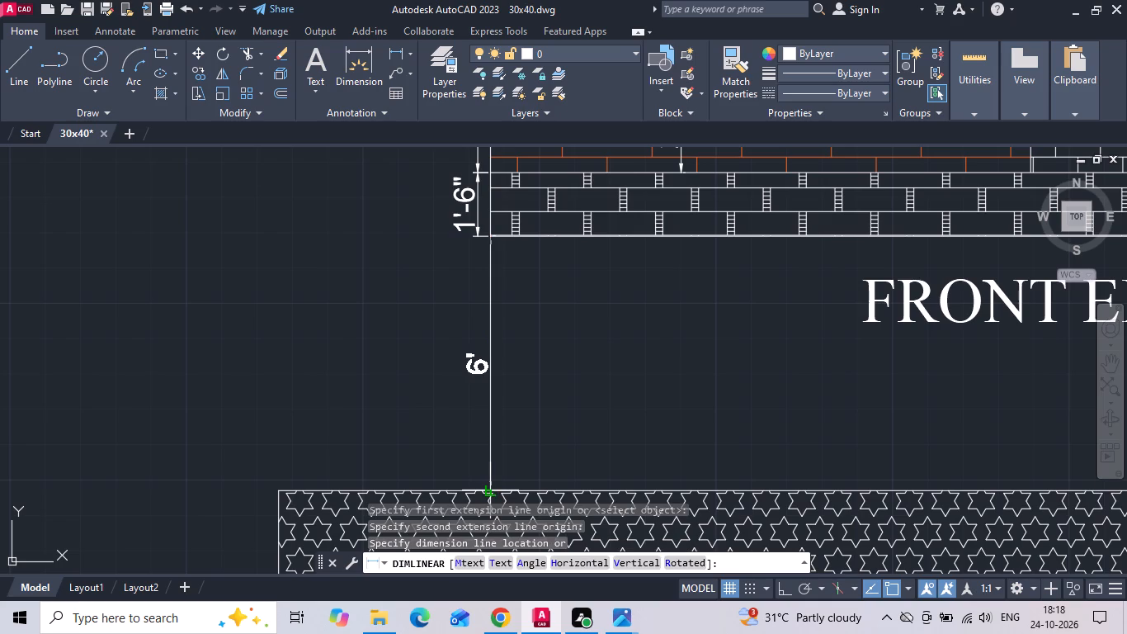
key("grave")
scroll(394, 347, "down", 3)
key("Escape")
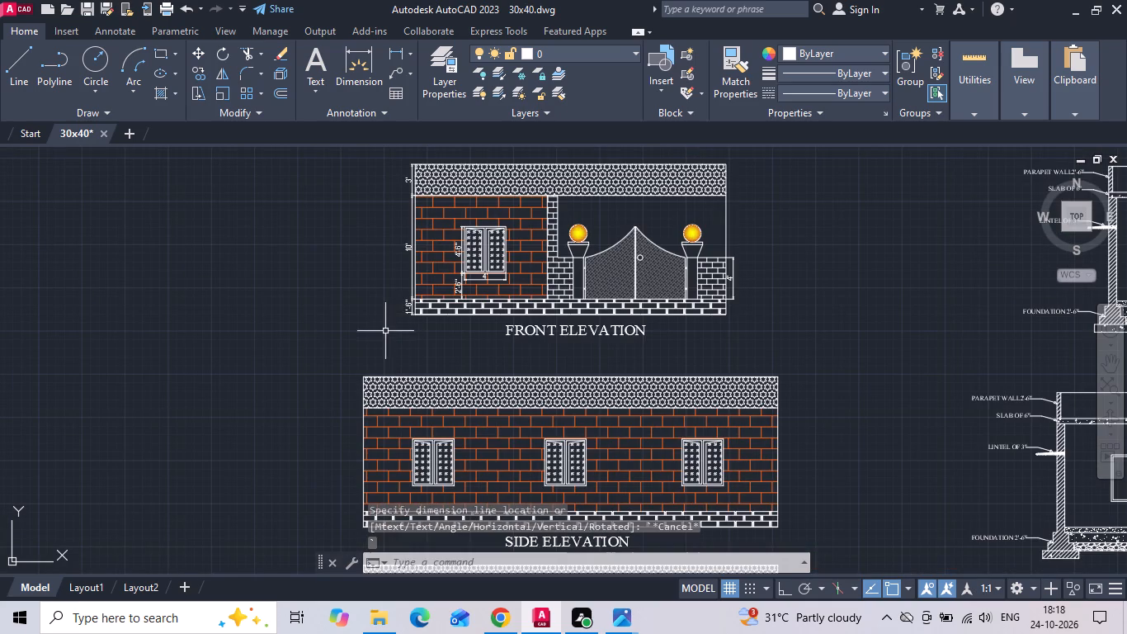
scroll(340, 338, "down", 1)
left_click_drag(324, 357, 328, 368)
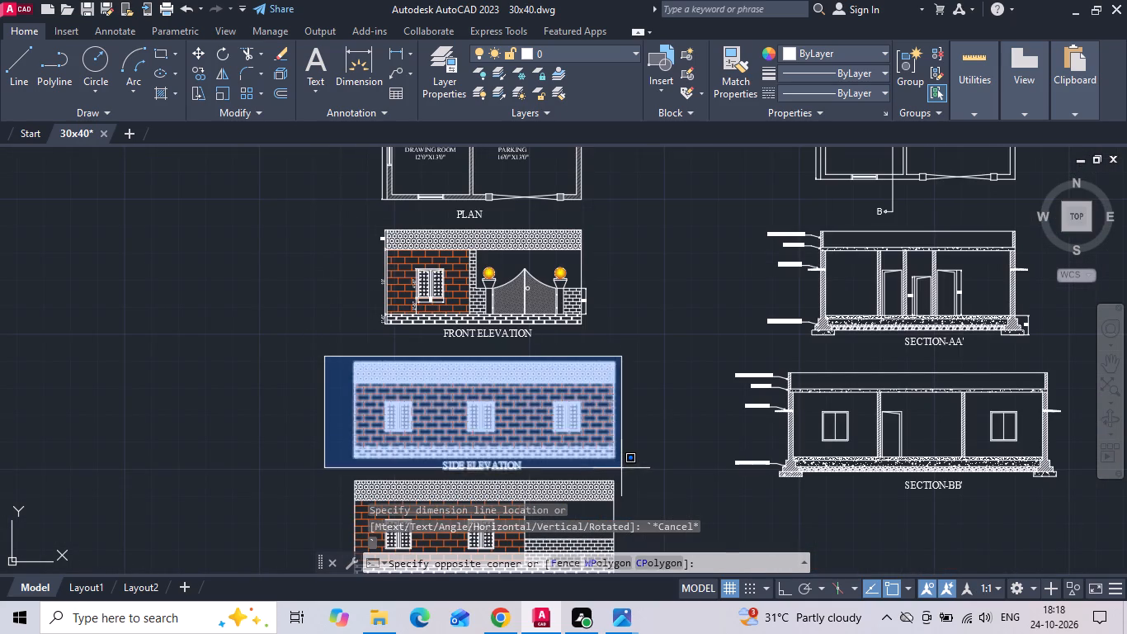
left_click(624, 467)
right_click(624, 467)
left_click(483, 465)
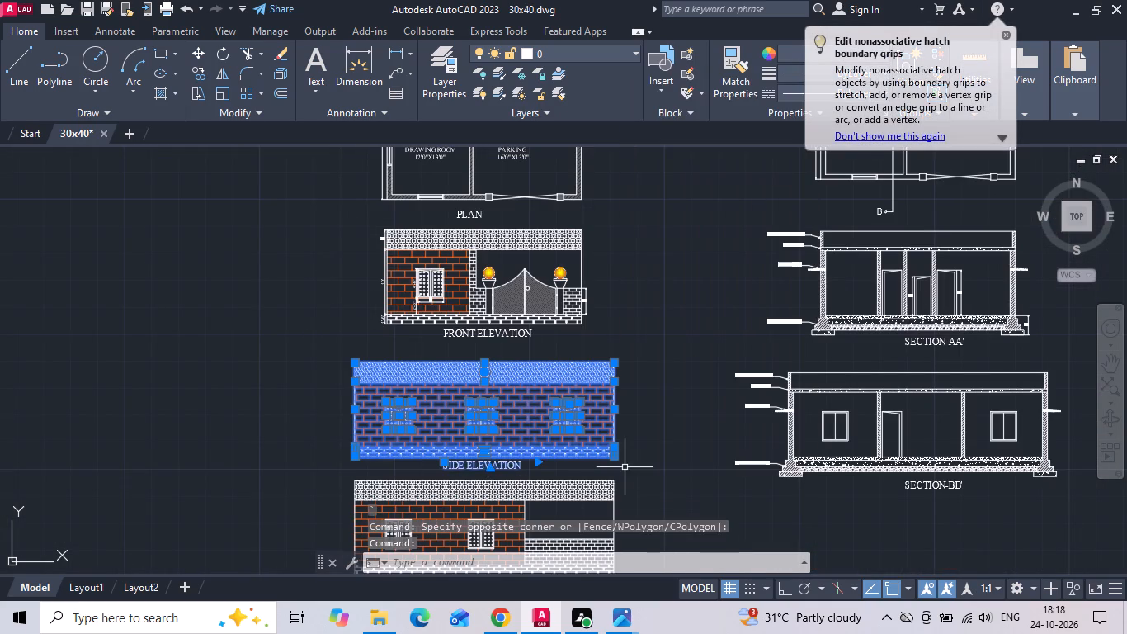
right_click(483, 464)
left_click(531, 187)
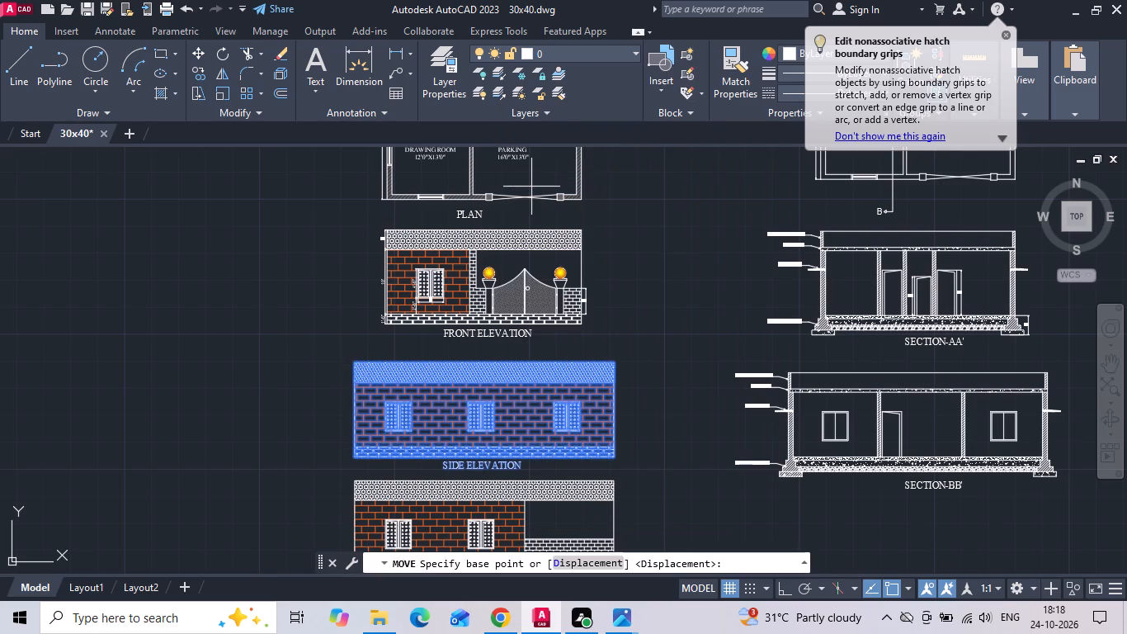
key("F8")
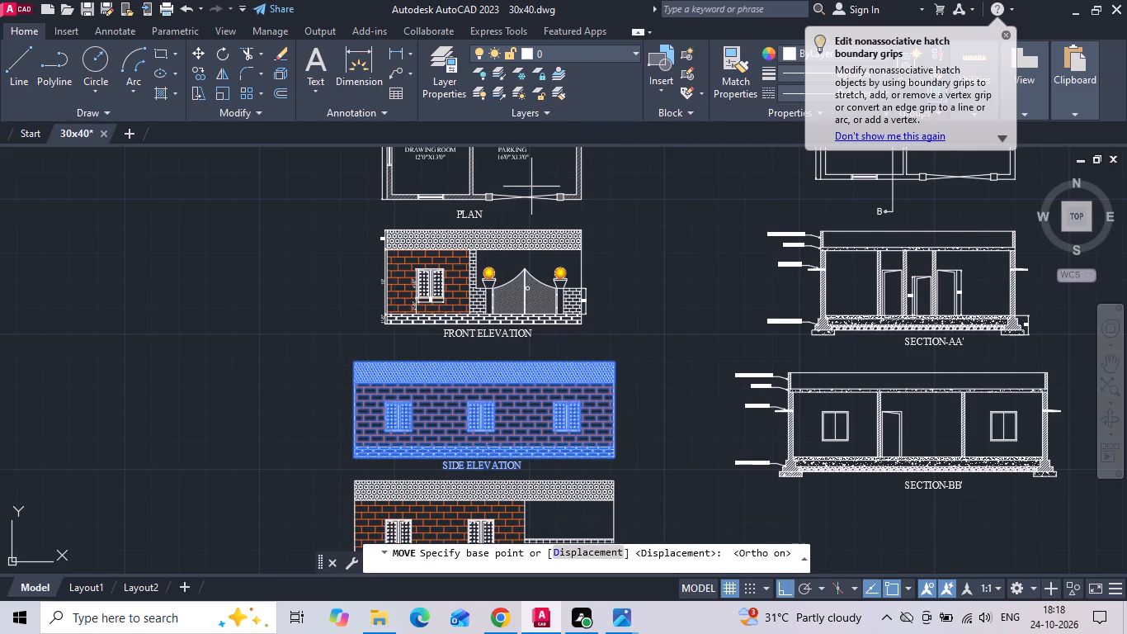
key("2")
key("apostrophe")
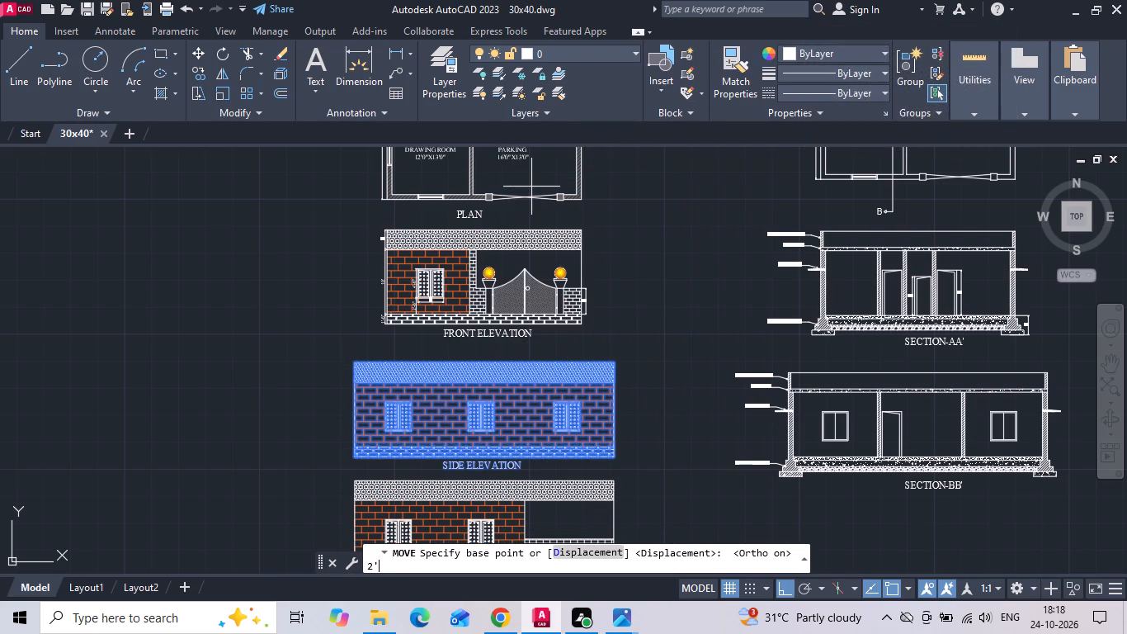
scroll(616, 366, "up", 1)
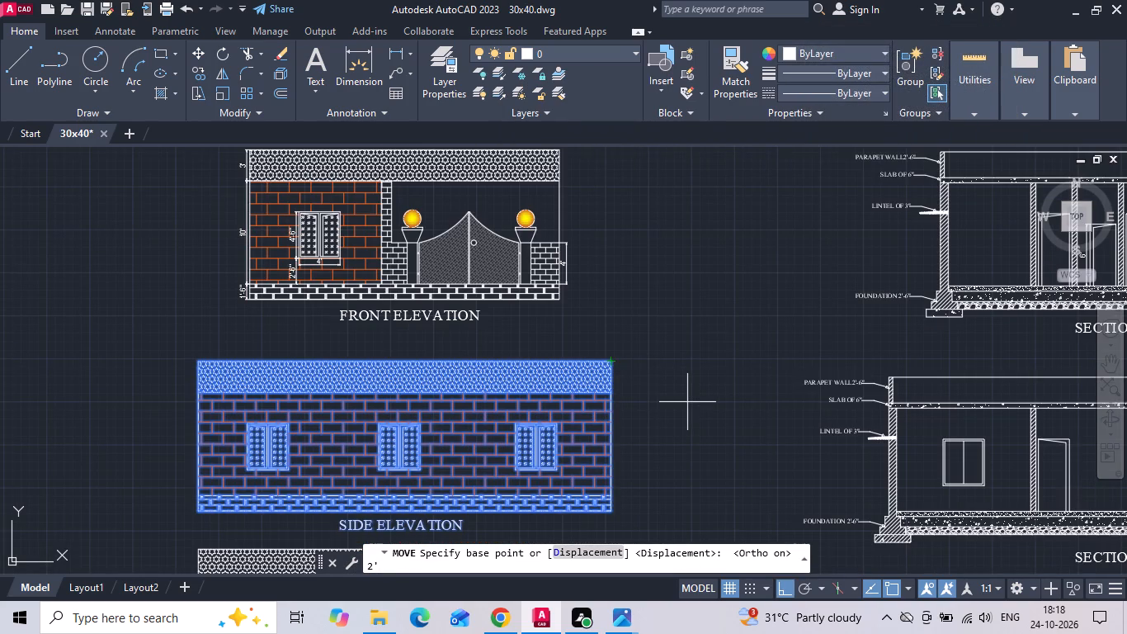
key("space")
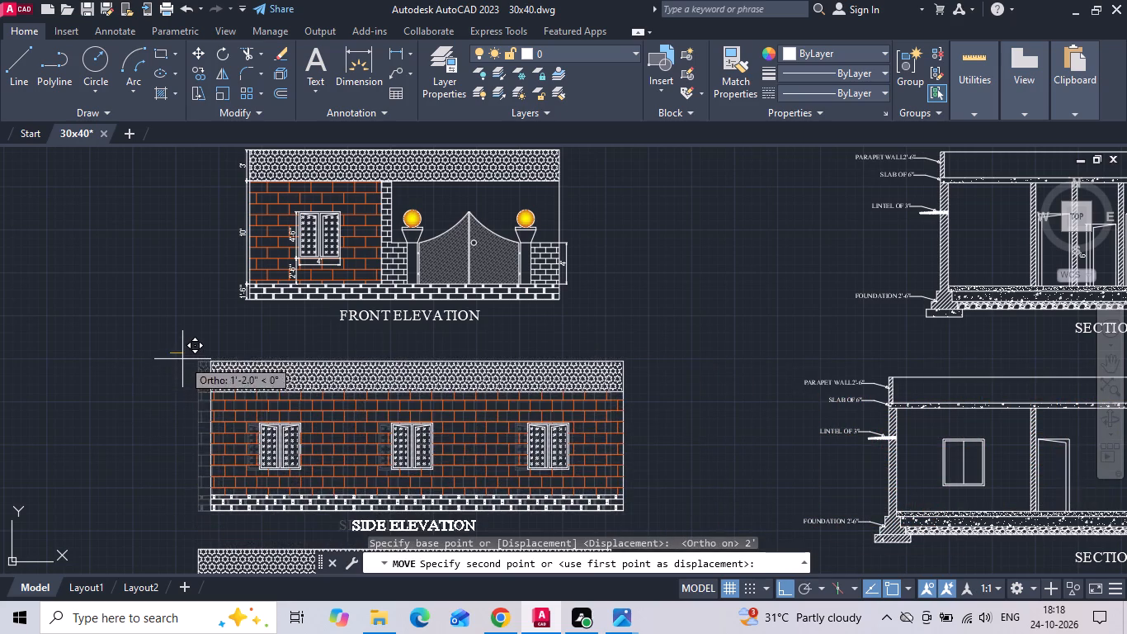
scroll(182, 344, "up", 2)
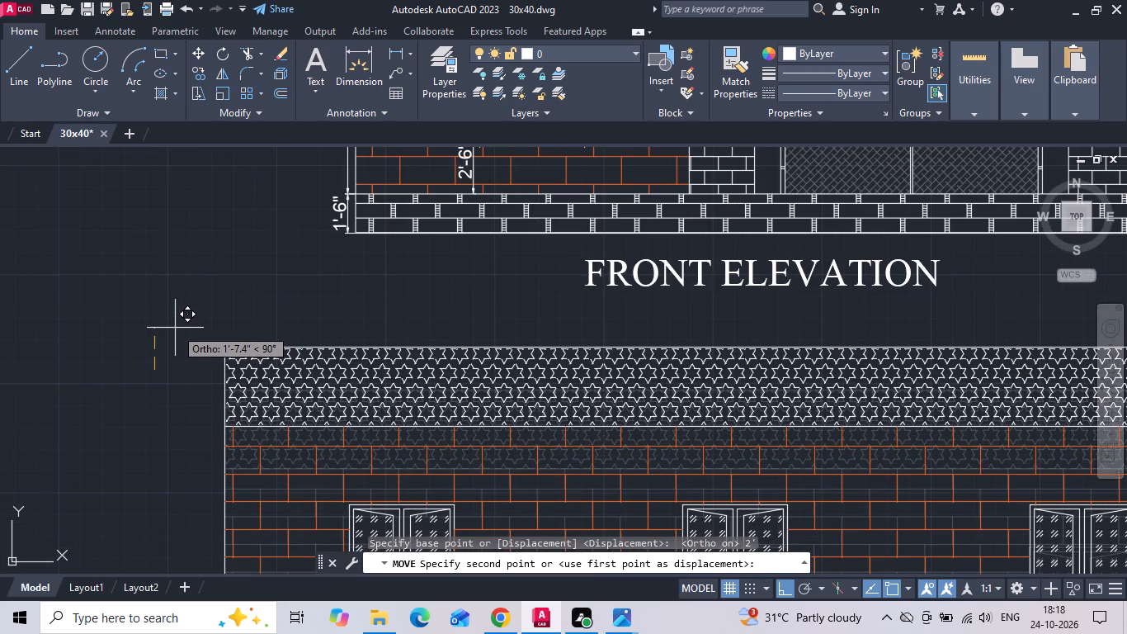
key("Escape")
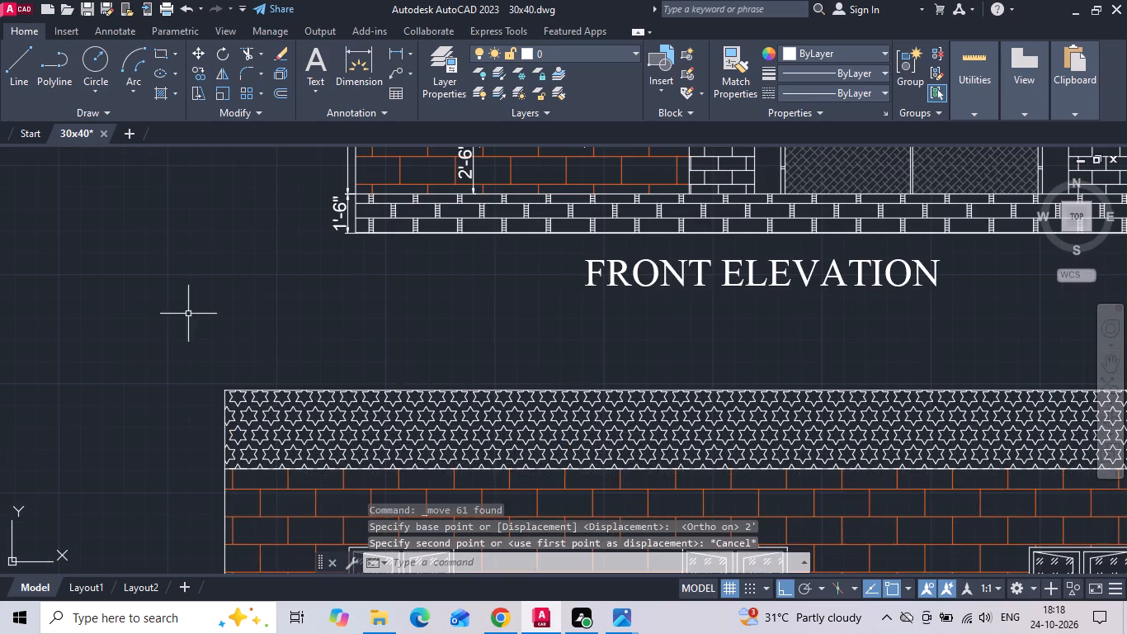
Move the three-window side elevation and its title straight up by 12 inches, towards the front elevation.
scroll(193, 310, "down", 2)
left_click_drag(183, 329, 220, 376)
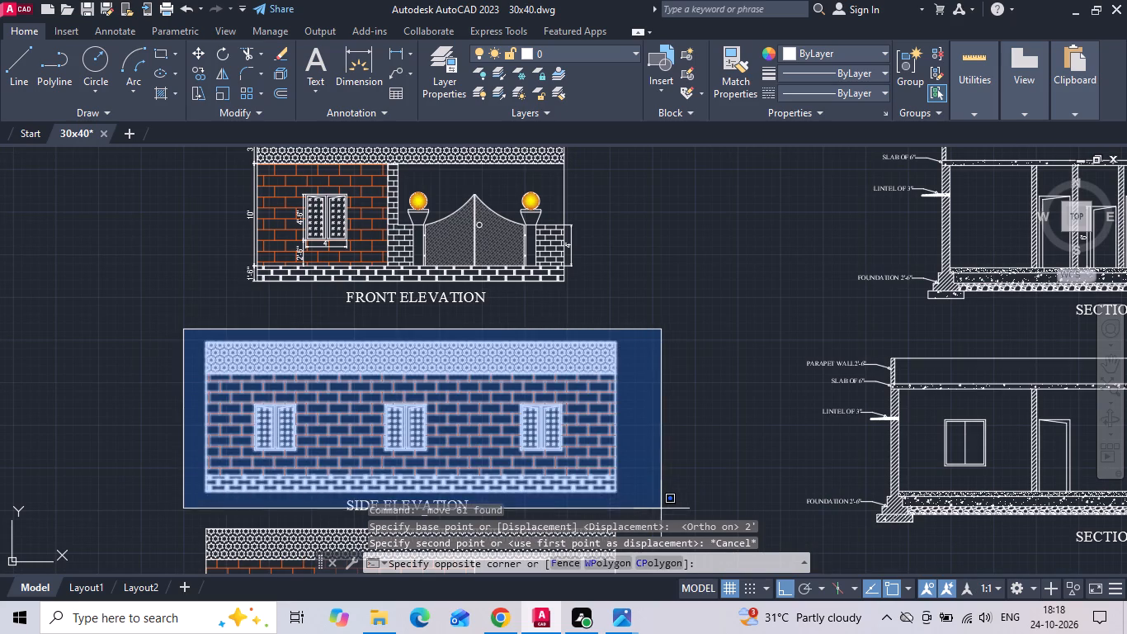
left_click(661, 510)
middle_click_drag(510, 423, 526, 360)
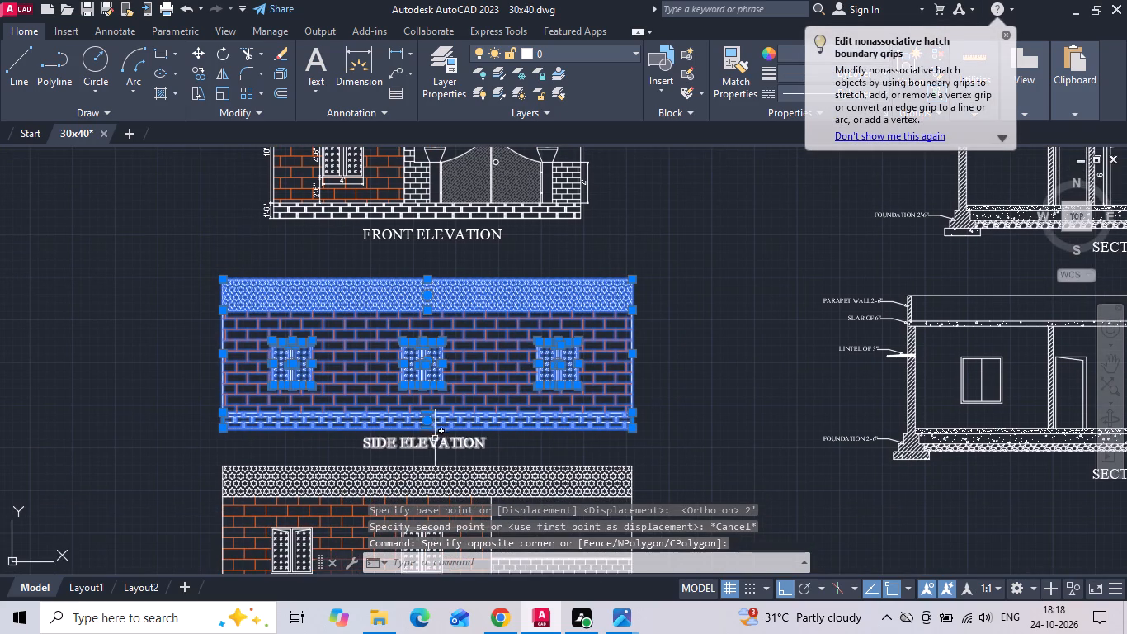
left_click(432, 439)
right_click(432, 439)
left_click(481, 162)
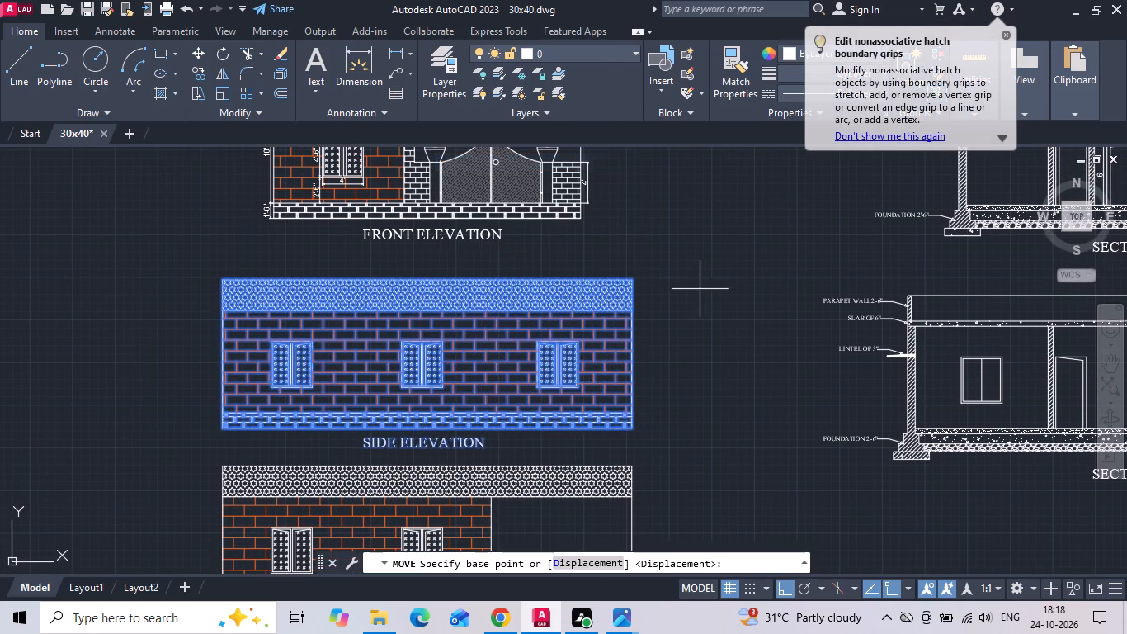
left_click(718, 299)
type("12")
key("Return")
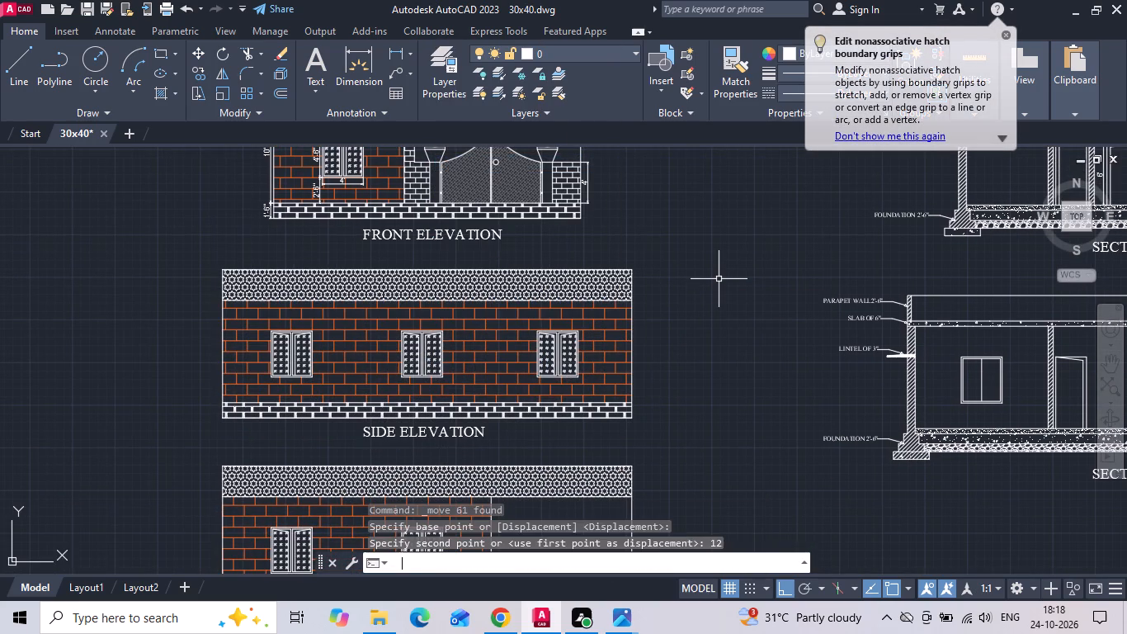
Measure the vertical gap between the two stacked side elevations using a linear dimension.
left_click(388, 54)
scroll(228, 490, "up", 2)
left_click_drag(216, 433, 212, 408)
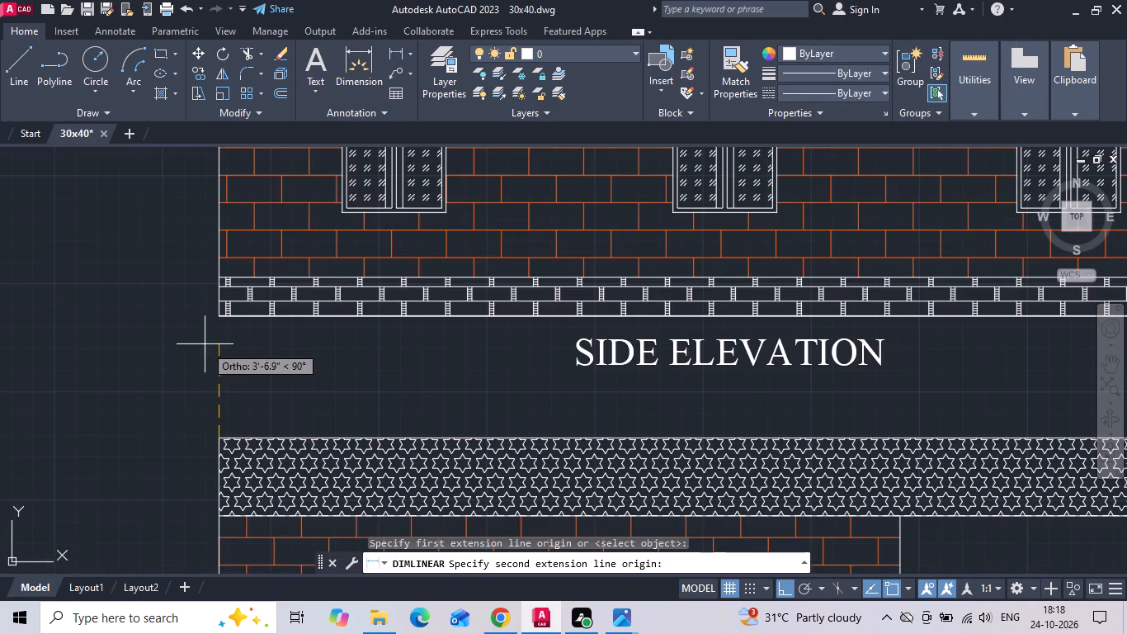
left_click(215, 311)
key("Escape")
Move the two-window side elevation and its title straight down by 1.7 inches.
scroll(231, 344, "down", 1)
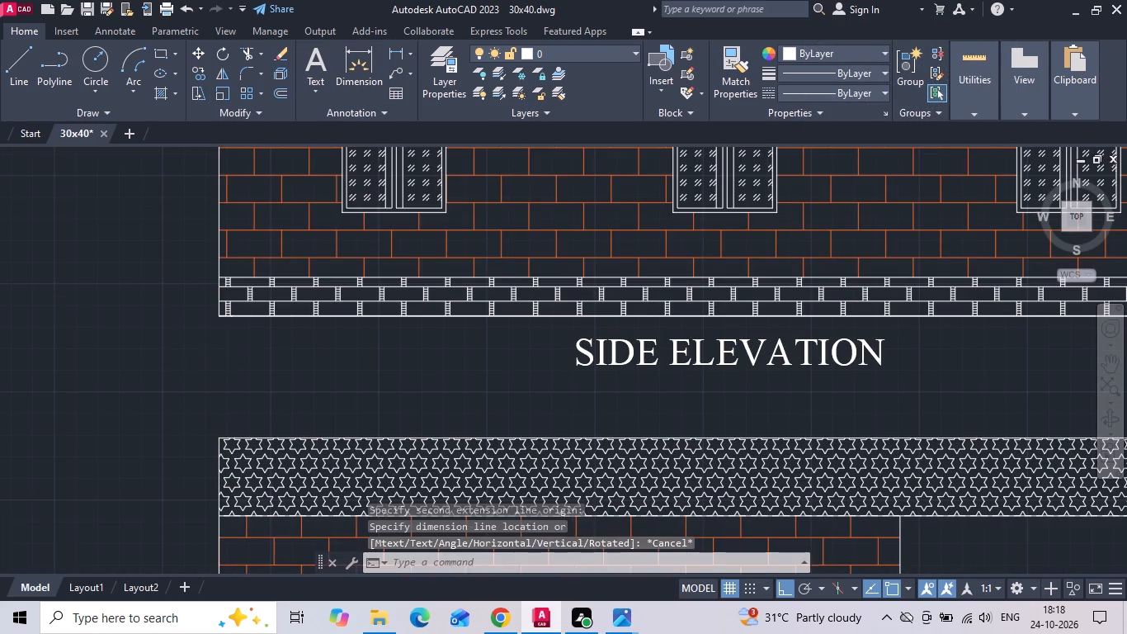
scroll(231, 344, "down", 2)
left_click(215, 355)
left_click(530, 492)
right_click(523, 345)
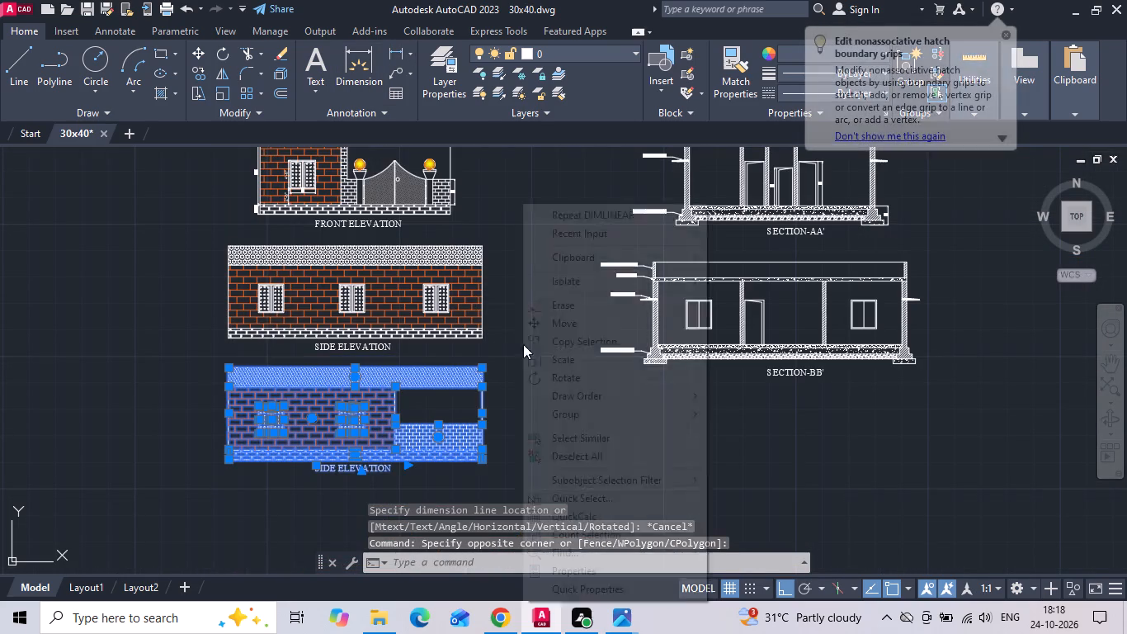
left_click(567, 329)
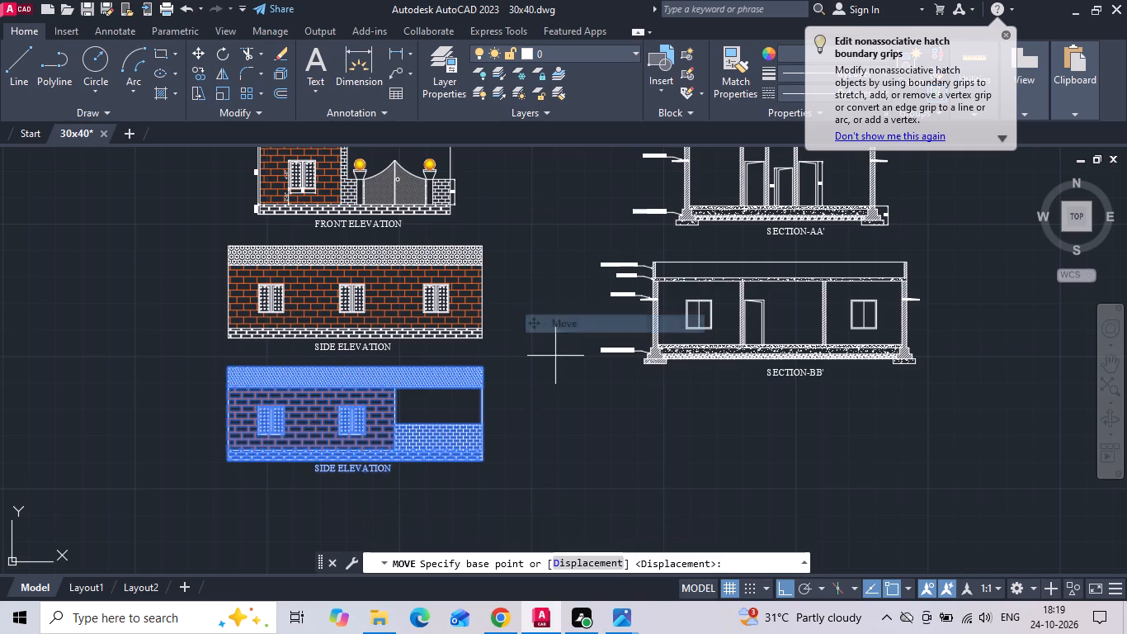
left_click_drag(555, 357, 555, 371)
type("1.7")
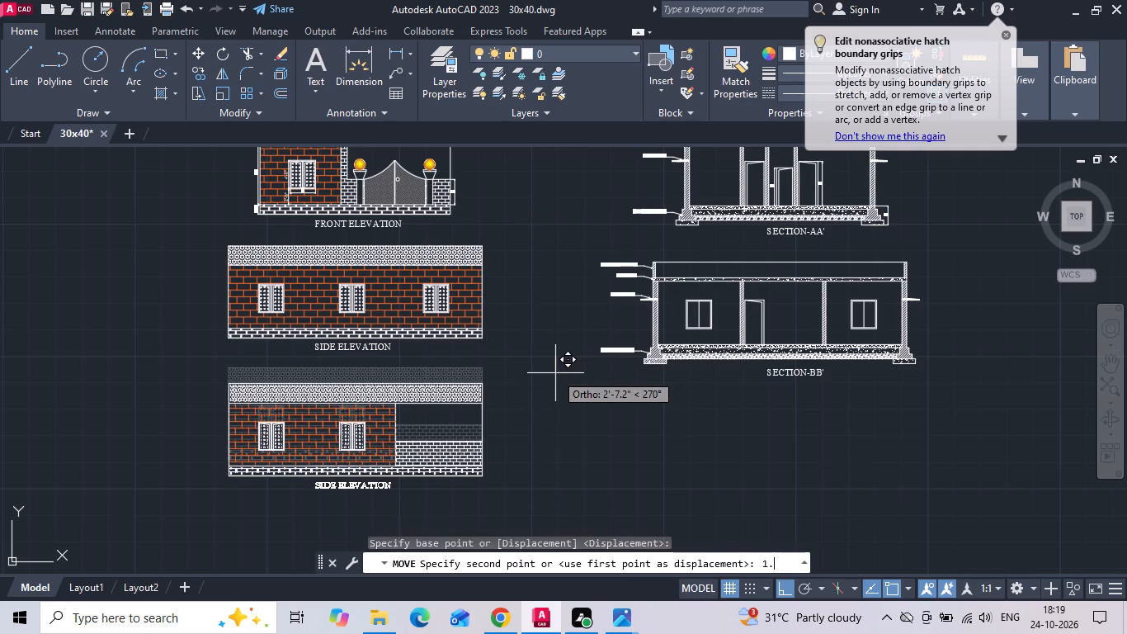
key("Return")
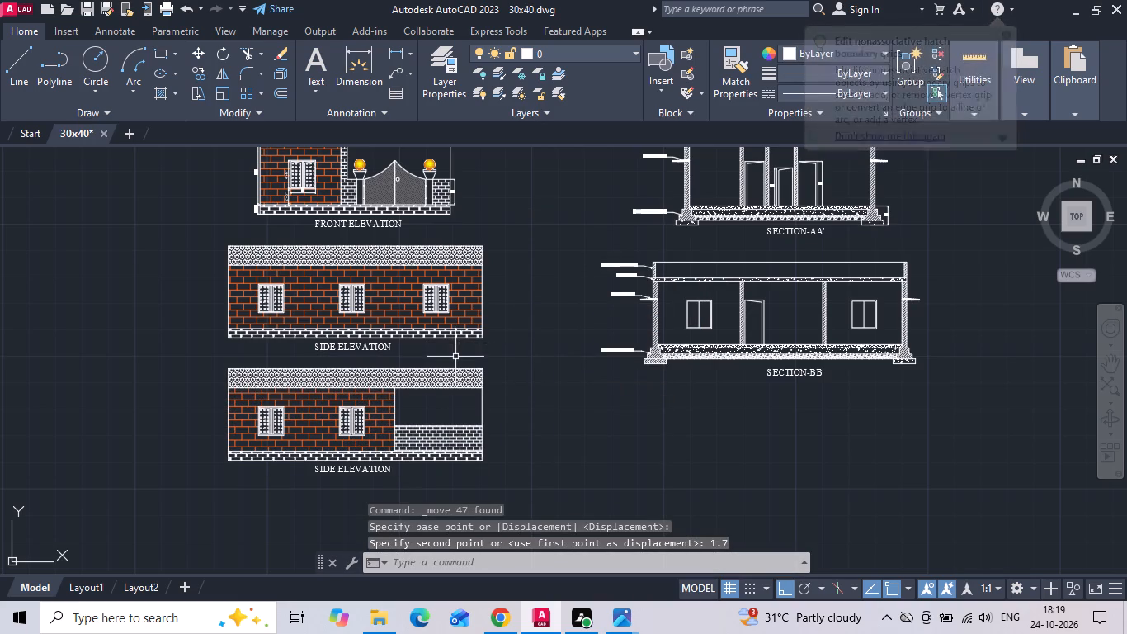
Draw a vertical guide line from the front elevation's bottom-left corner down to the base of the two-window side elevation.
key("l")
key("space")
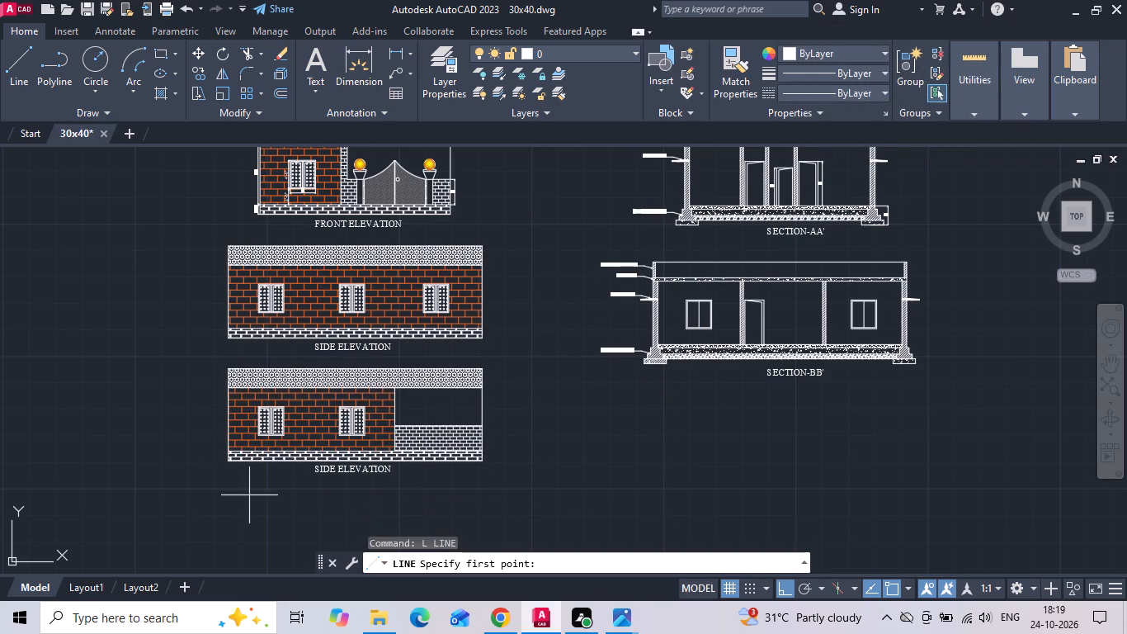
scroll(247, 493, "up", 2)
scroll(296, 482, "down", 2)
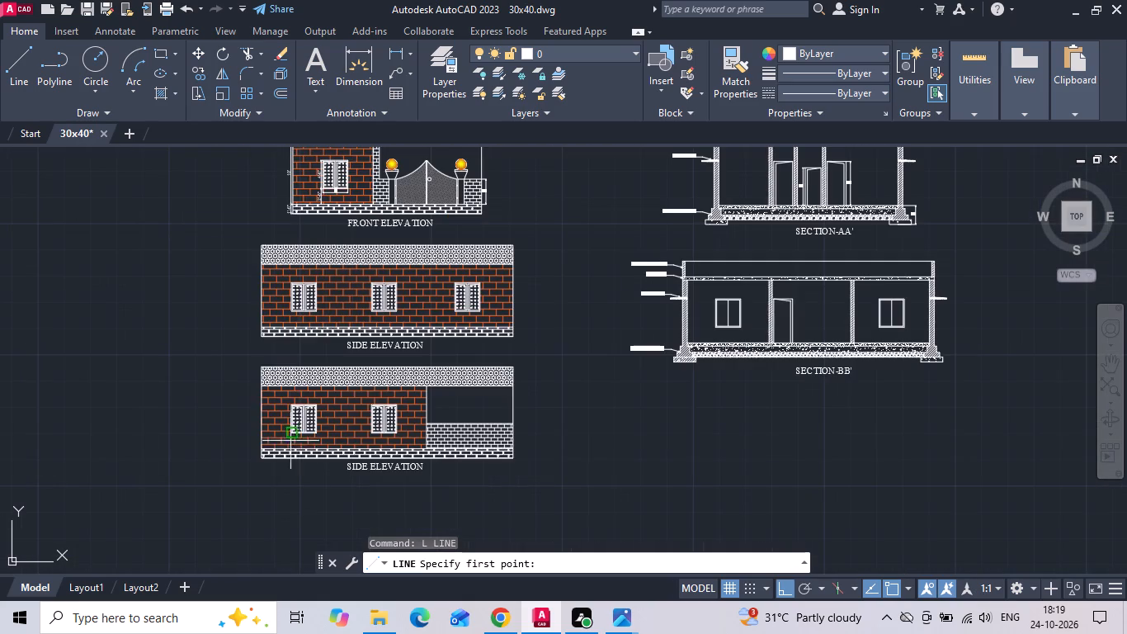
scroll(289, 196, "up", 3)
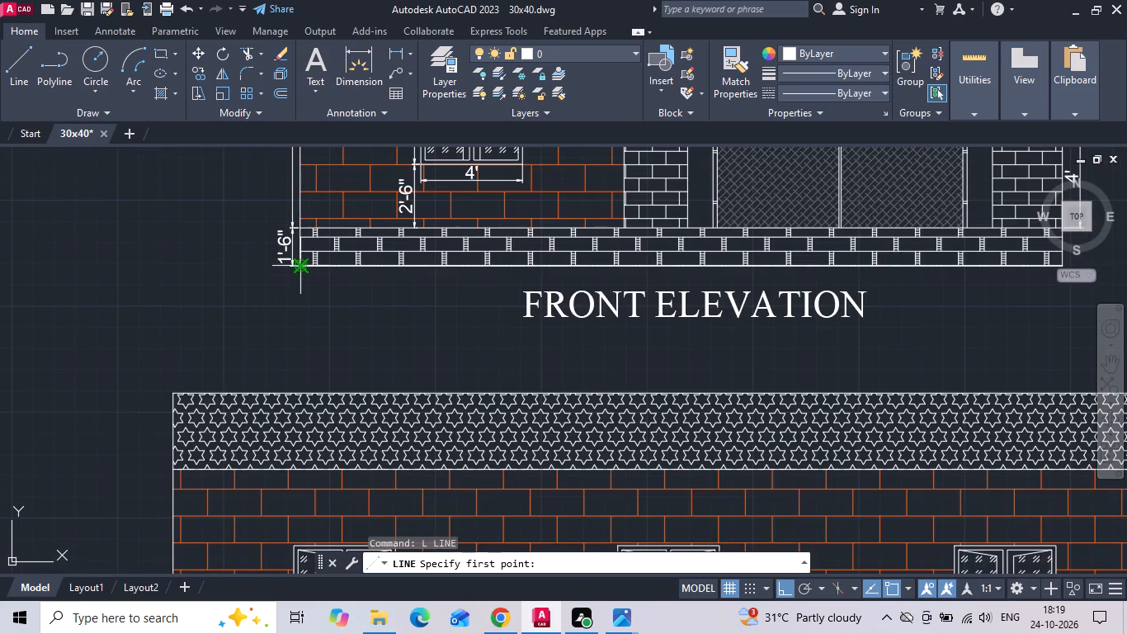
left_click(301, 267)
scroll(301, 267, "down", 3)
scroll(298, 526, "up", 5)
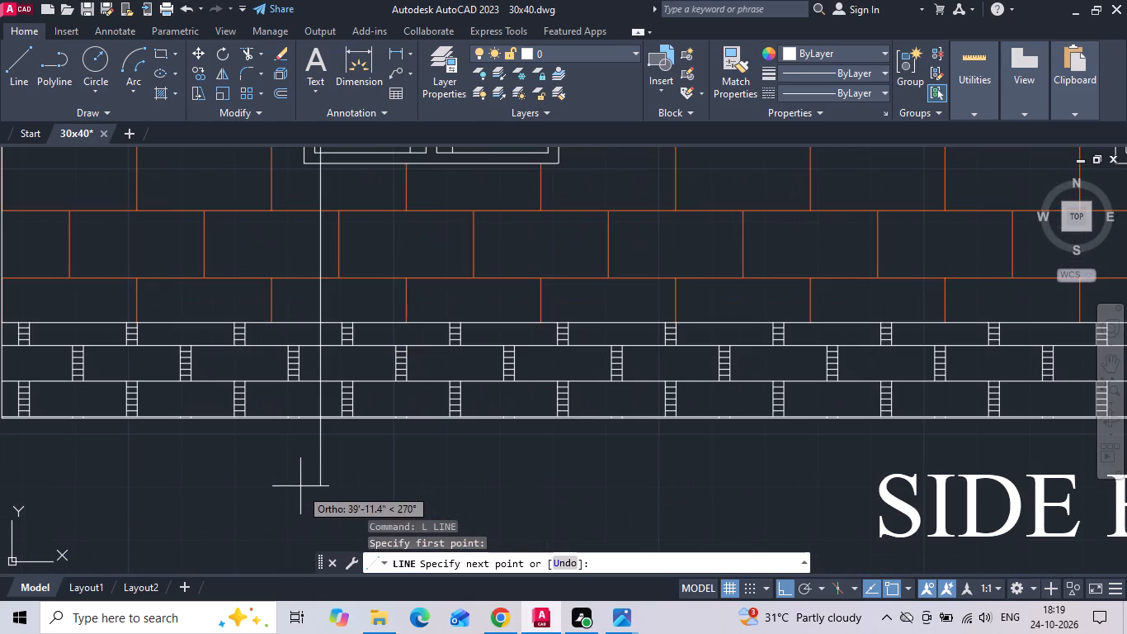
left_click(316, 414)
key("Escape")
Stretch the guide line's lower end straight down by 5' beyond the base of the two-window side elevation.
left_click(320, 399)
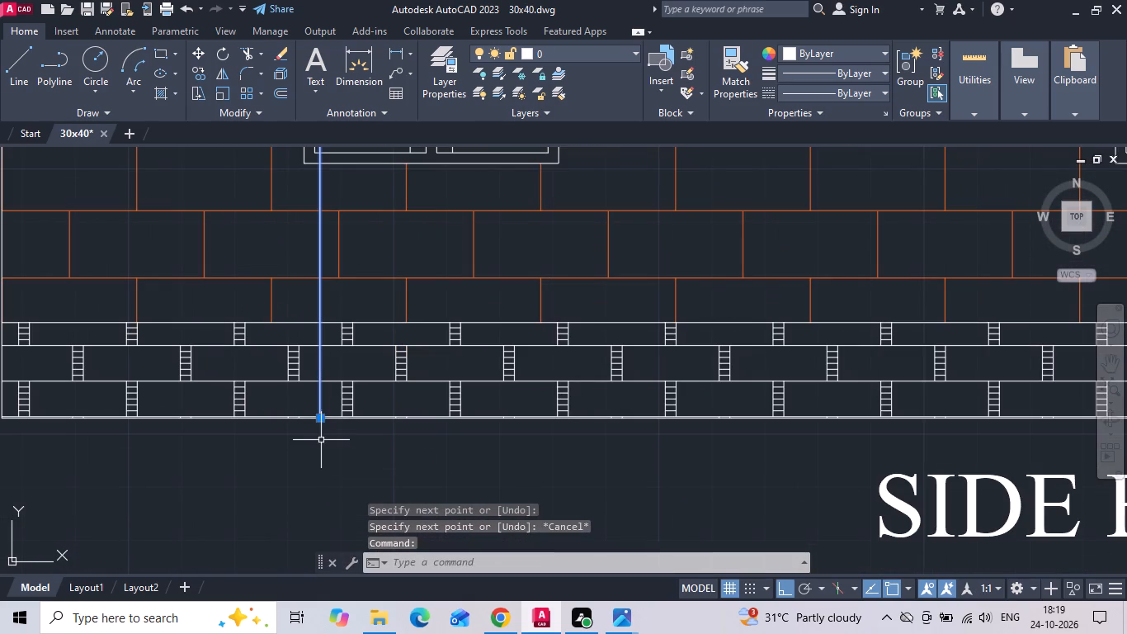
left_click_drag(320, 419, 319, 451)
type("5'")
key("Return")
key("Escape")
scroll(311, 509, "down", 4)
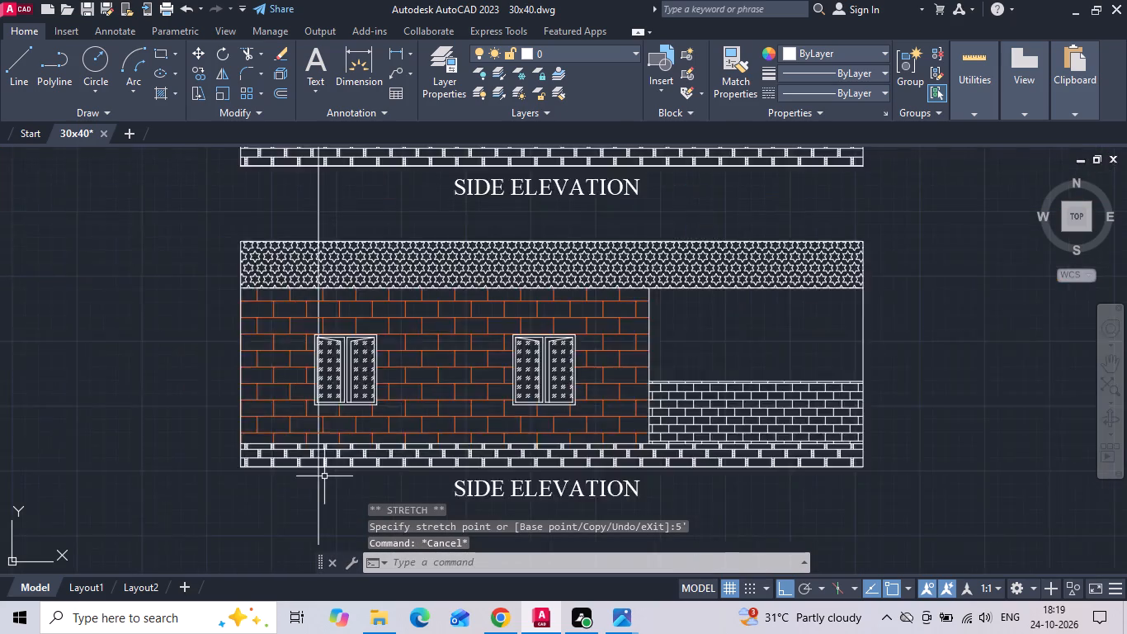
Change the title under the separate elevation below the rotated plan from FRONT ELEVATION to BACK ELEVATION.
scroll(318, 489, "down", 2)
scroll(576, 345, "down", 1)
scroll(837, 264, "down", 1)
middle_click_drag(828, 264, 526, 264)
scroll(719, 280, "up", 3)
scroll(492, 278, "up", 1)
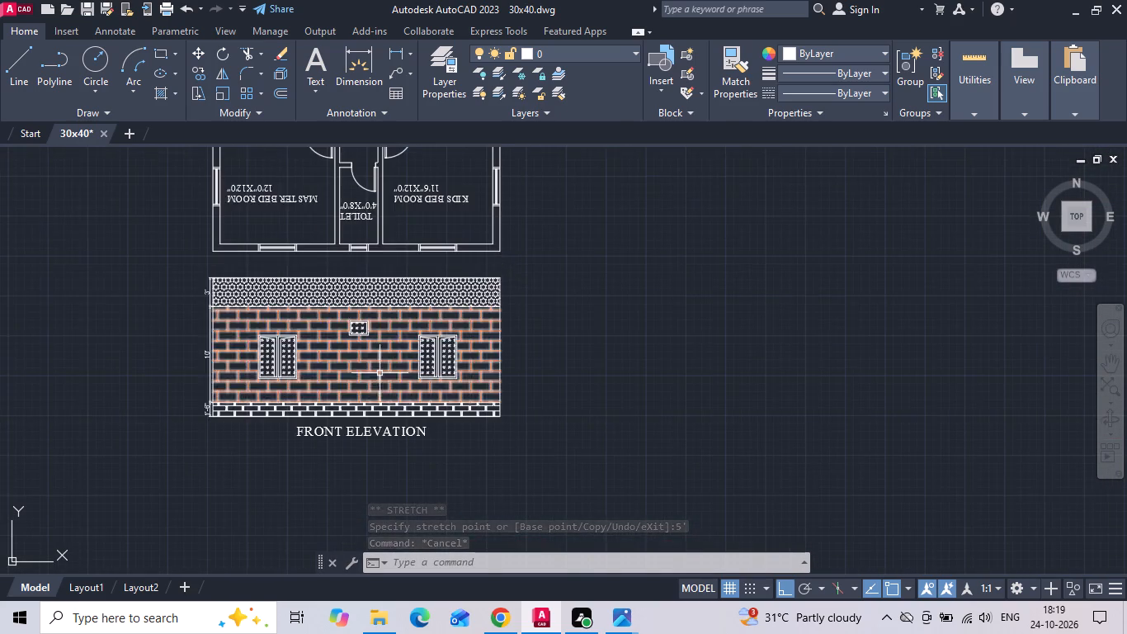
scroll(371, 383, "up", 1)
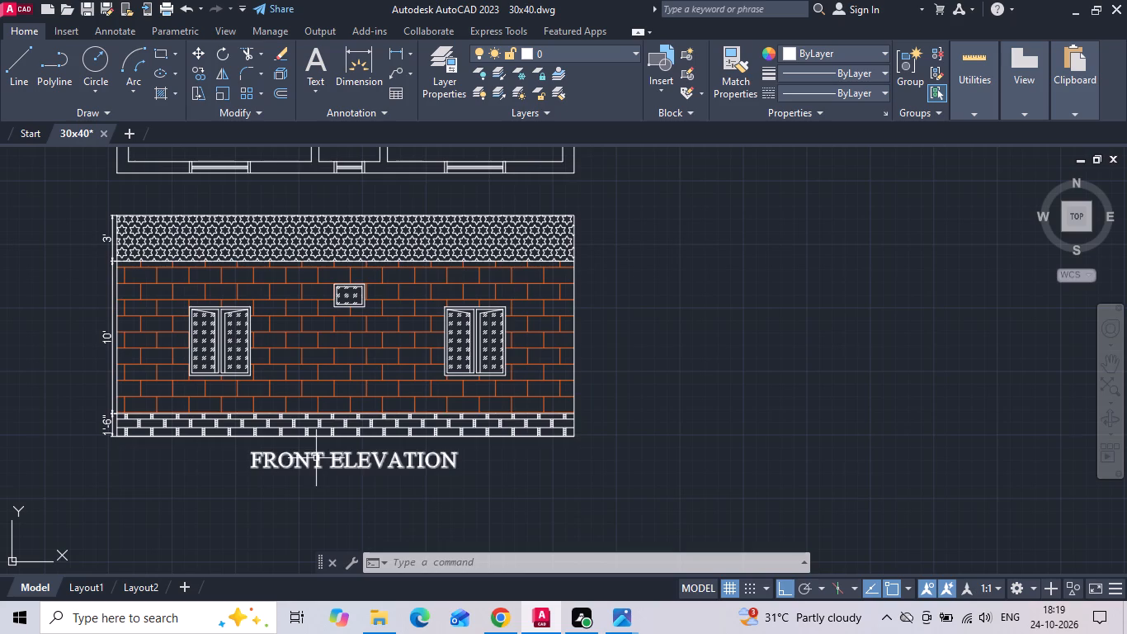
double_click(315, 458)
scroll(315, 458, "up", 3)
left_click_drag(337, 475, 0, 483)
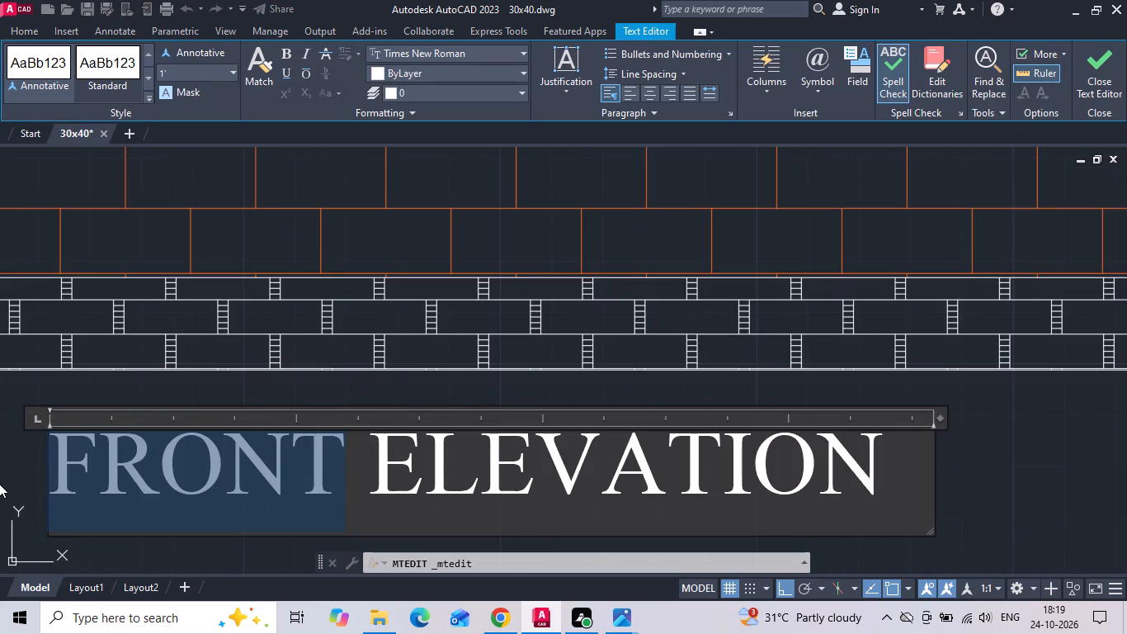
key("BackSpace")
type("BACK")
scroll(102, 454, "down", 4)
left_click(398, 459)
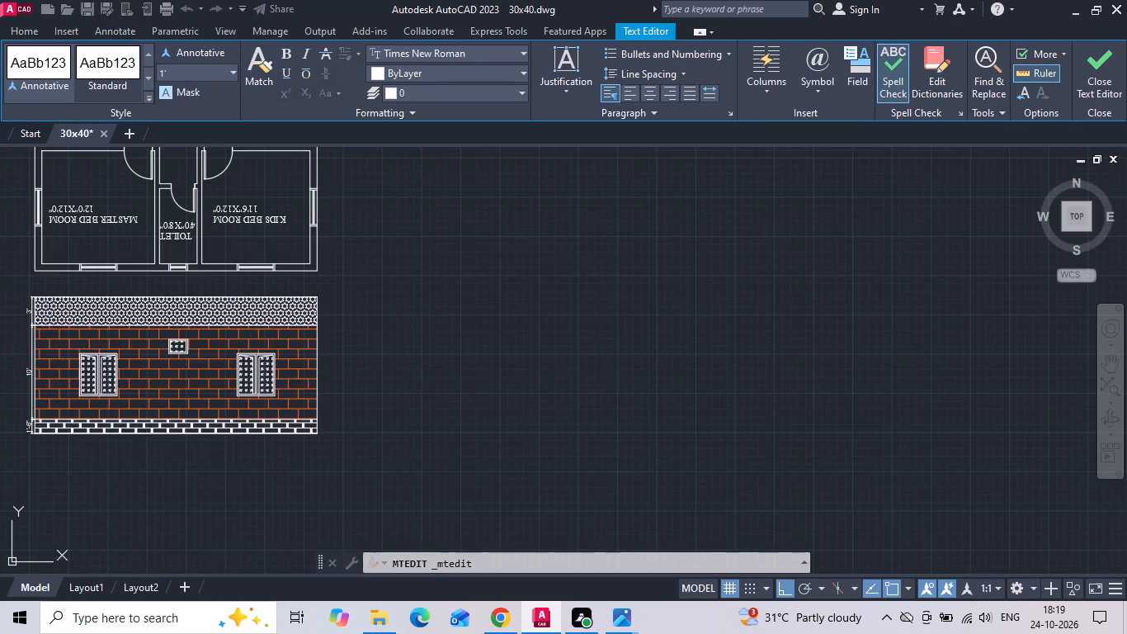
Move the back elevation with its dimensions and title so its top-left wall corner meets the guide line's lower end.
middle_click_drag(365, 430, 680, 362)
left_click_drag(658, 220, 615, 252)
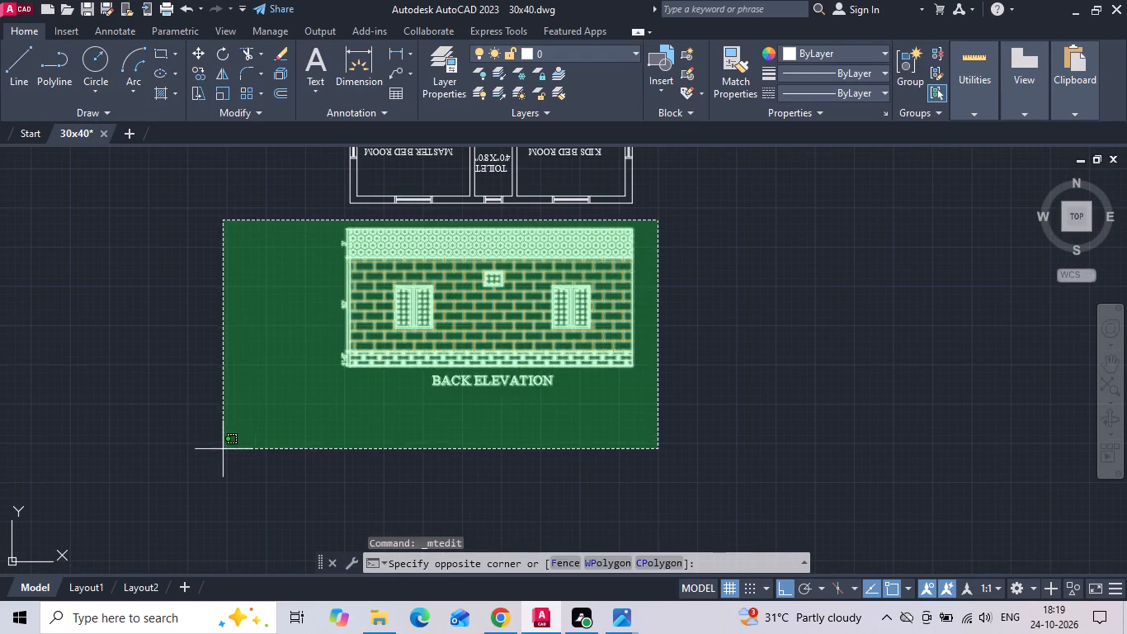
left_click(224, 447)
right_click(233, 405)
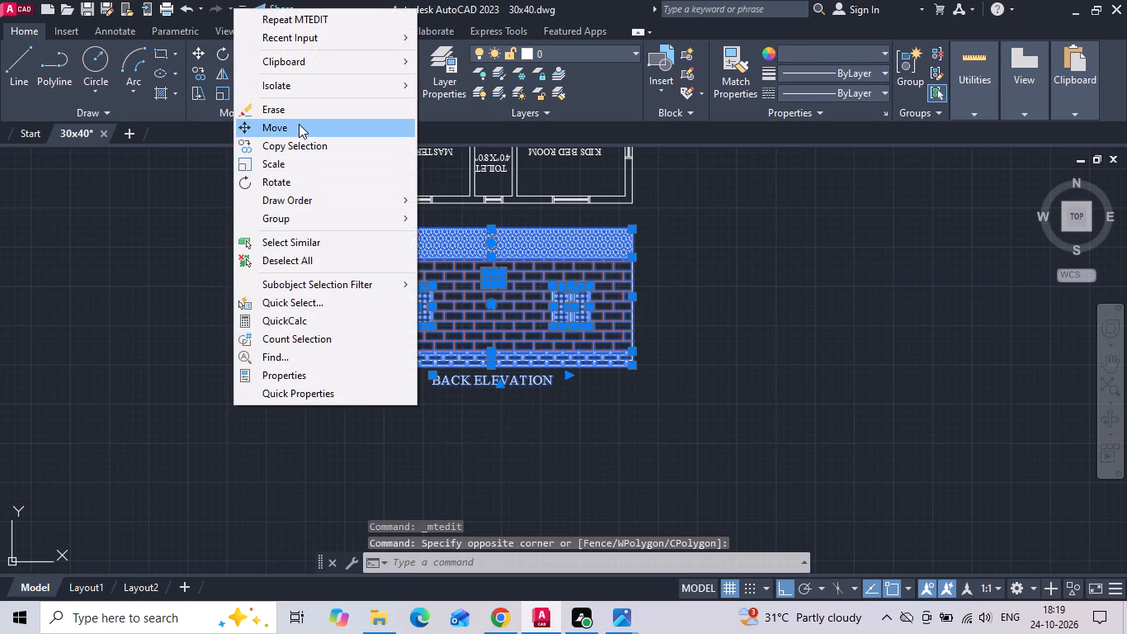
left_click(299, 123)
scroll(339, 189, "up", 4)
scroll(386, 371, "up", 3)
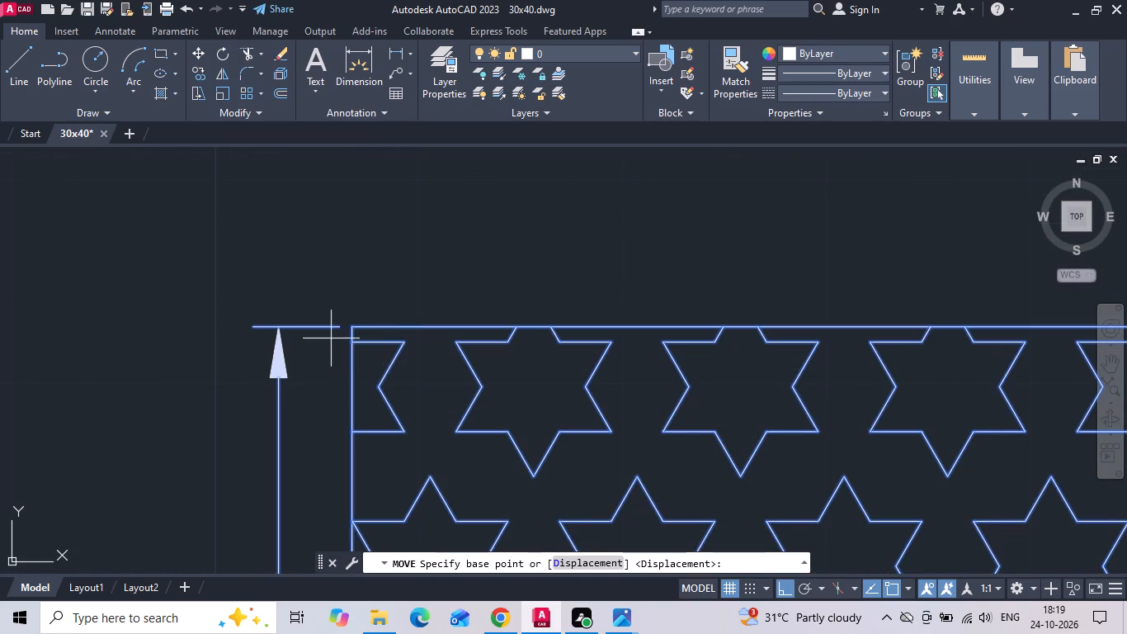
left_click(350, 324)
scroll(441, 285, "down", 13)
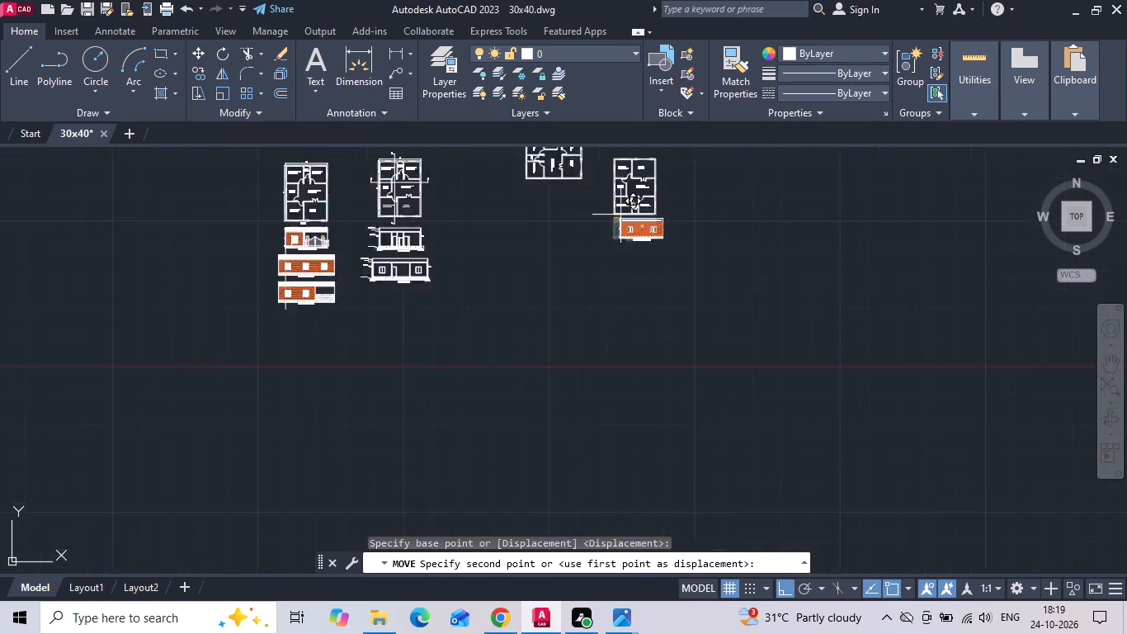
scroll(495, 255, "up", 3)
scroll(526, 191, "up", 3)
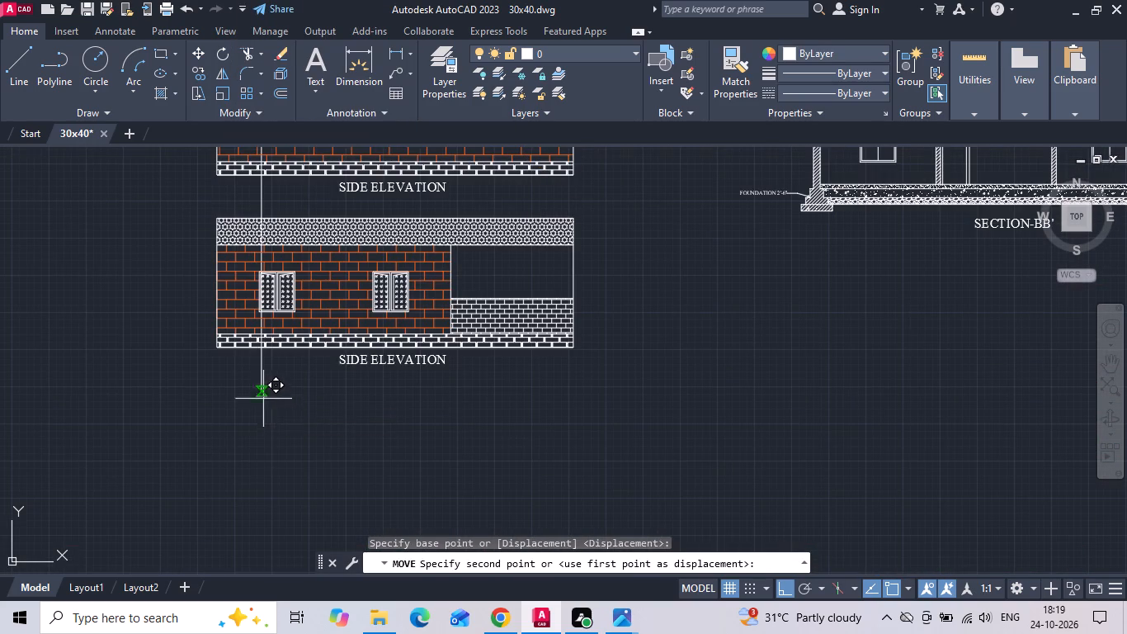
left_click(263, 394)
scroll(362, 389, "down", 3)
key("Escape")
Erase the vertical guide line running through the column of elevations.
scroll(335, 322, "up", 2)
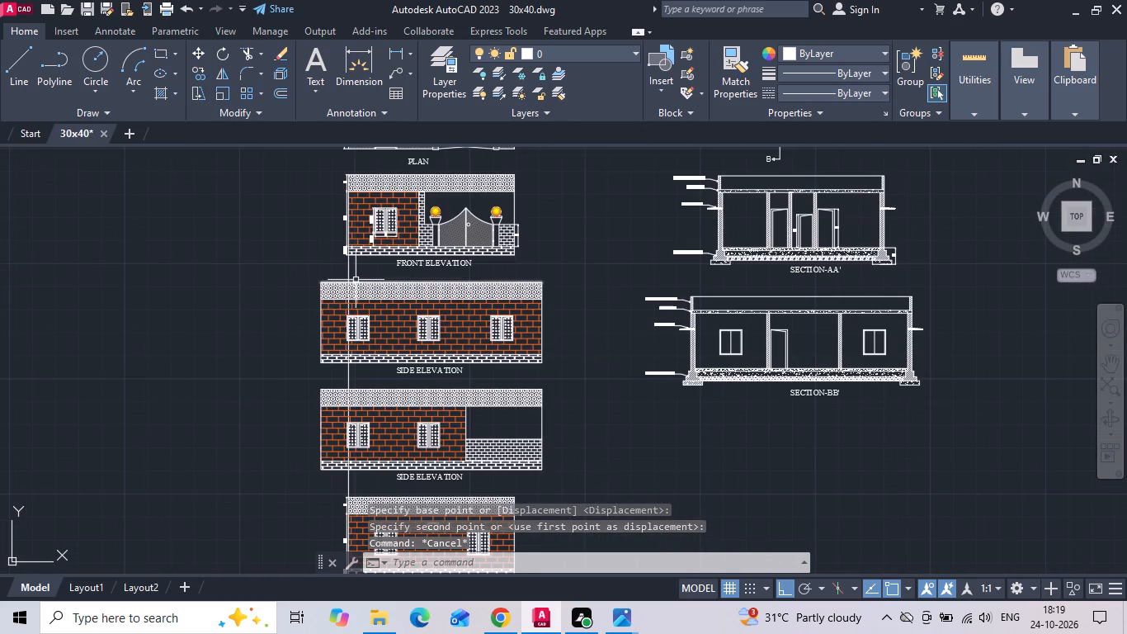
left_click(356, 279)
left_click(276, 270)
key("Delete")
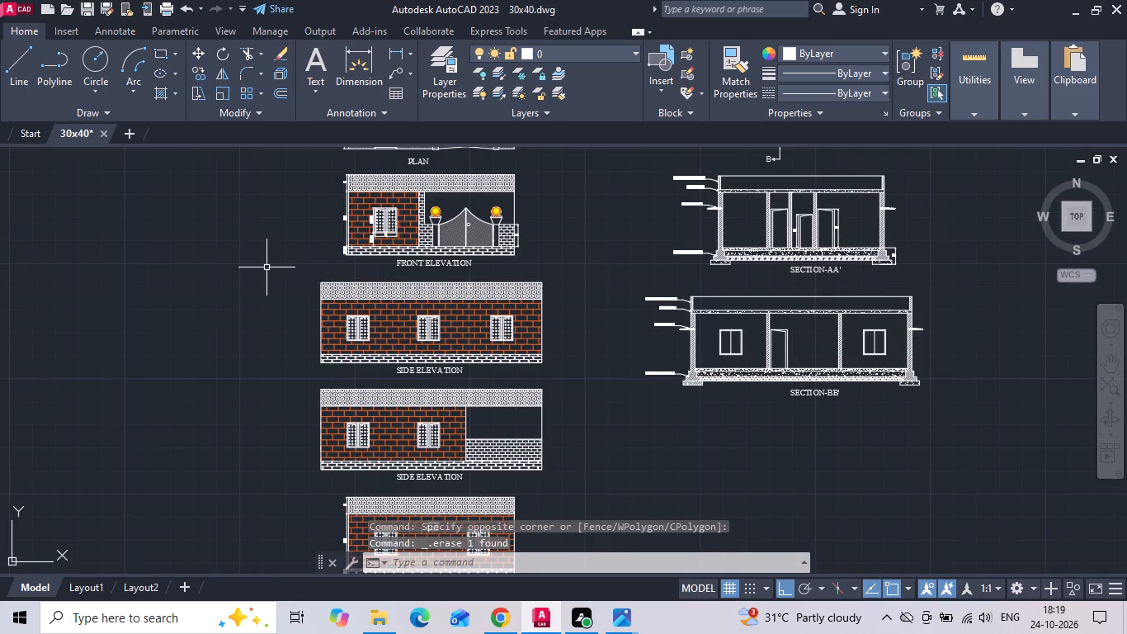
Save the 30x40 drawing.
key("ctrl+s")
scroll(254, 283, "down", 2)
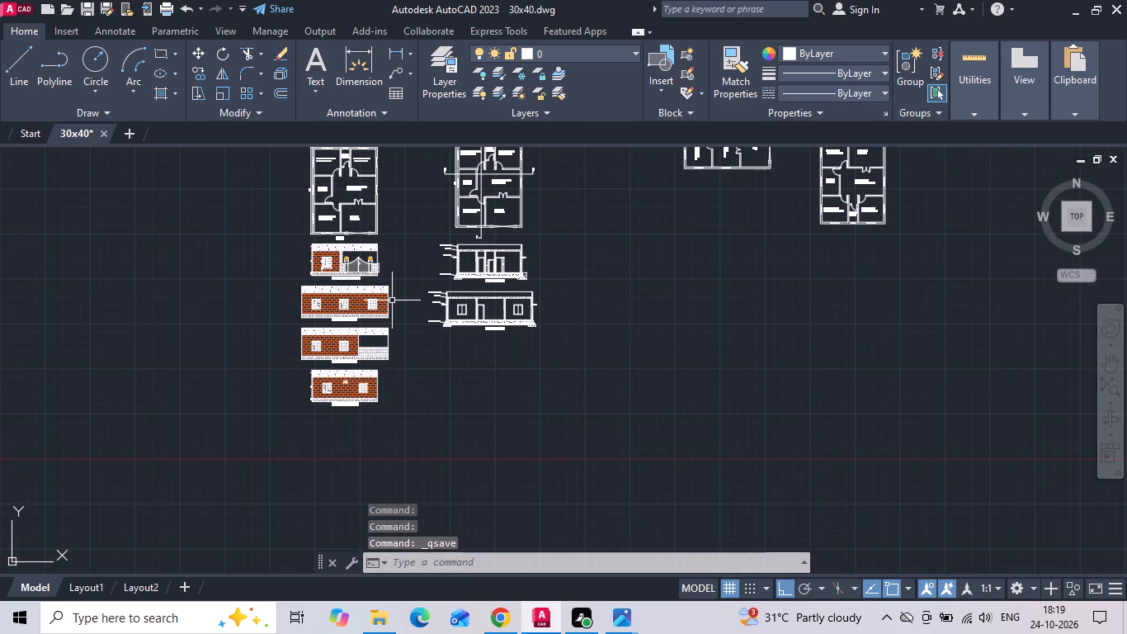
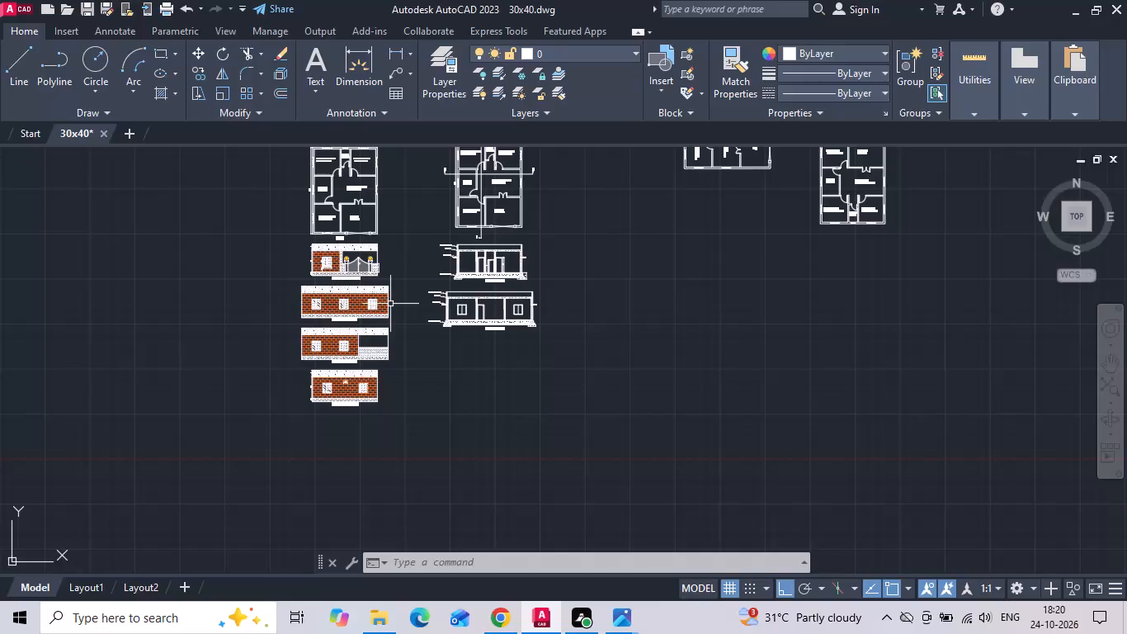
Save the 30x40 drawing again with the elevations in their final column.
key("ctrl+s")
key("ctrl+s")
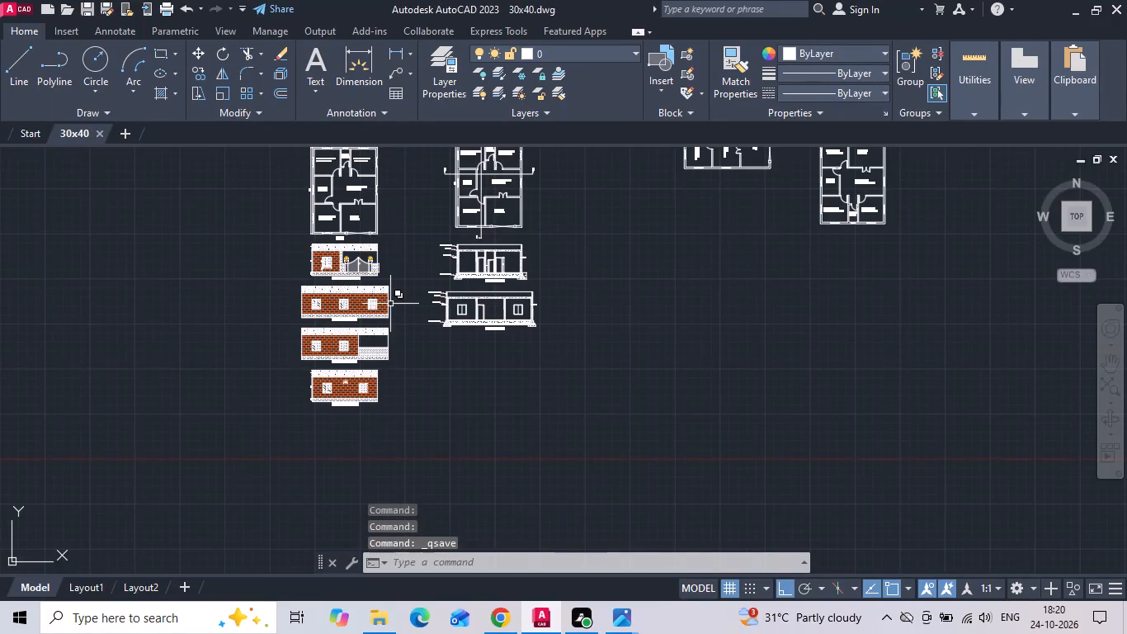
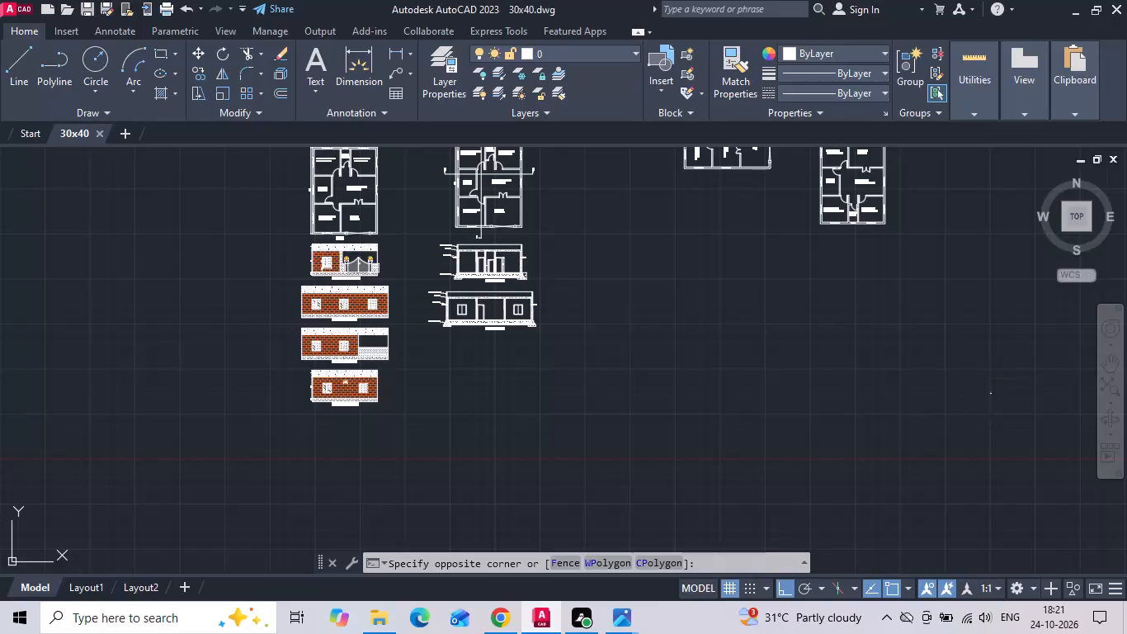
Save the 30x40 drawing once more with the elevations aligned in their column beneath the original plan.
key("ctrl+s")
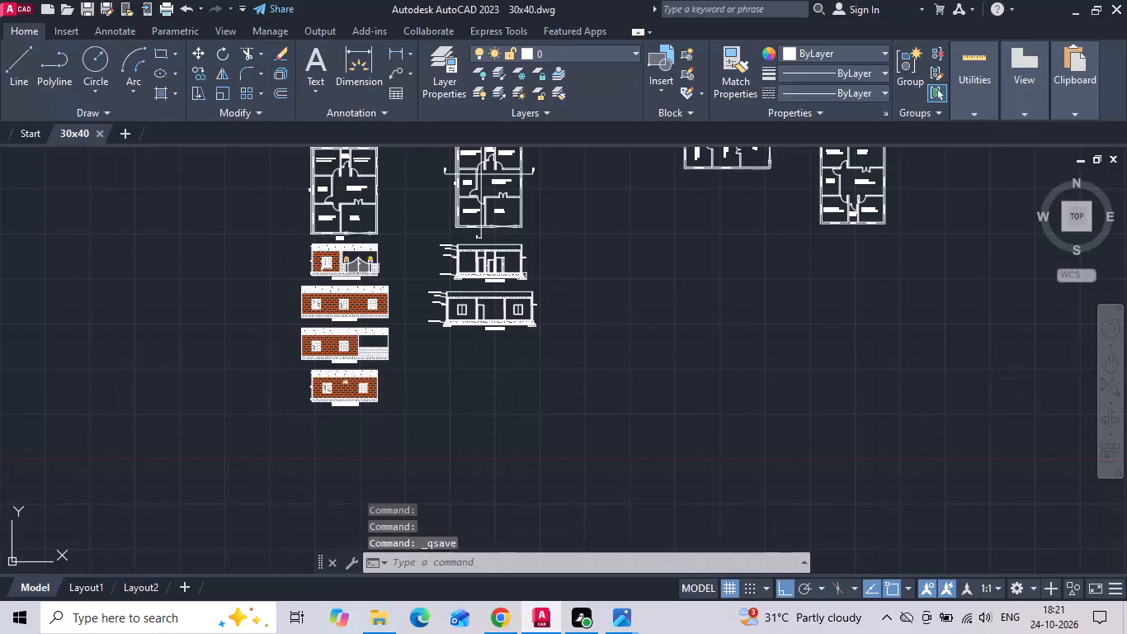
key("ctrl+s")
key("ctrl+s")
key("ctrl+s")
key("ctrl+s")
key("ctrl+s")
key("ctrl+s")
key("ctrl+s")
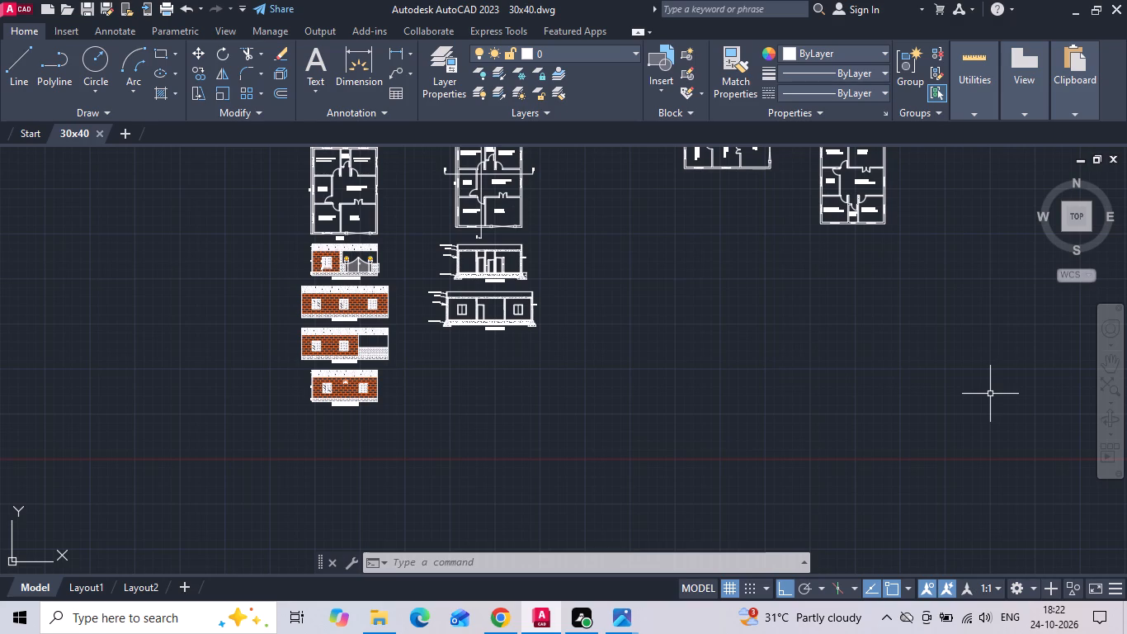
key("ctrl+s")
key("ctrl+s")
key("ctrl+s")
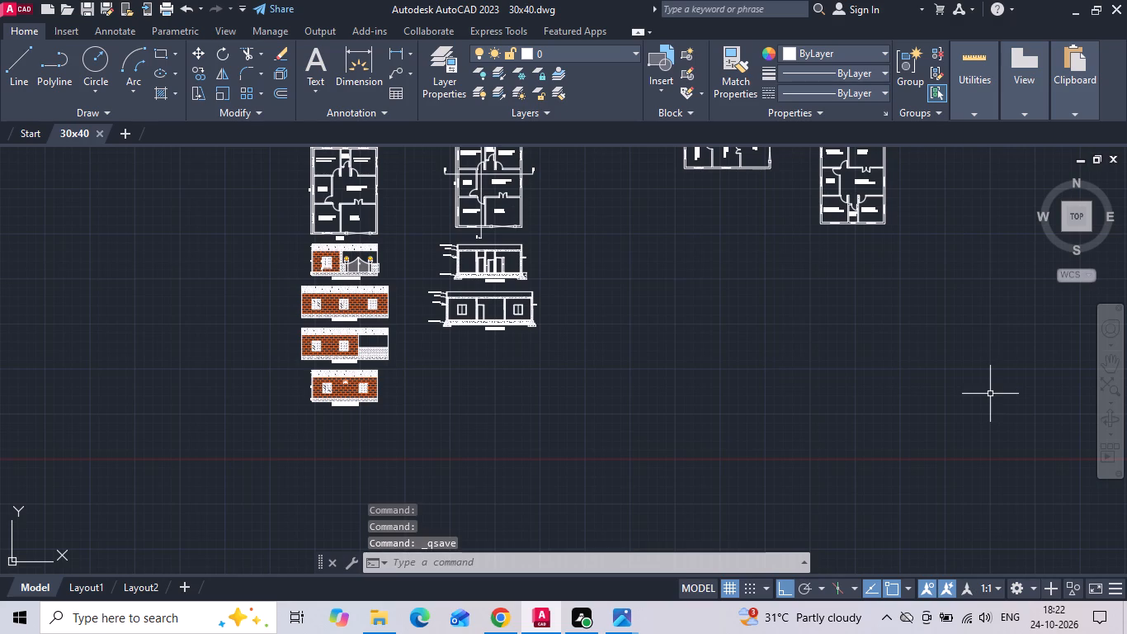
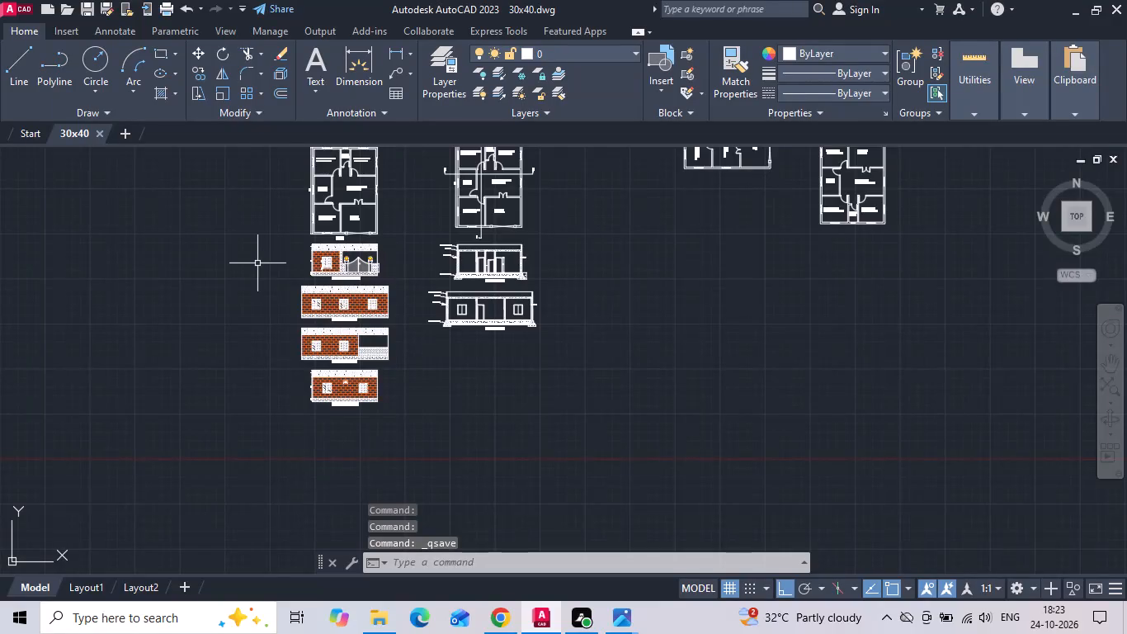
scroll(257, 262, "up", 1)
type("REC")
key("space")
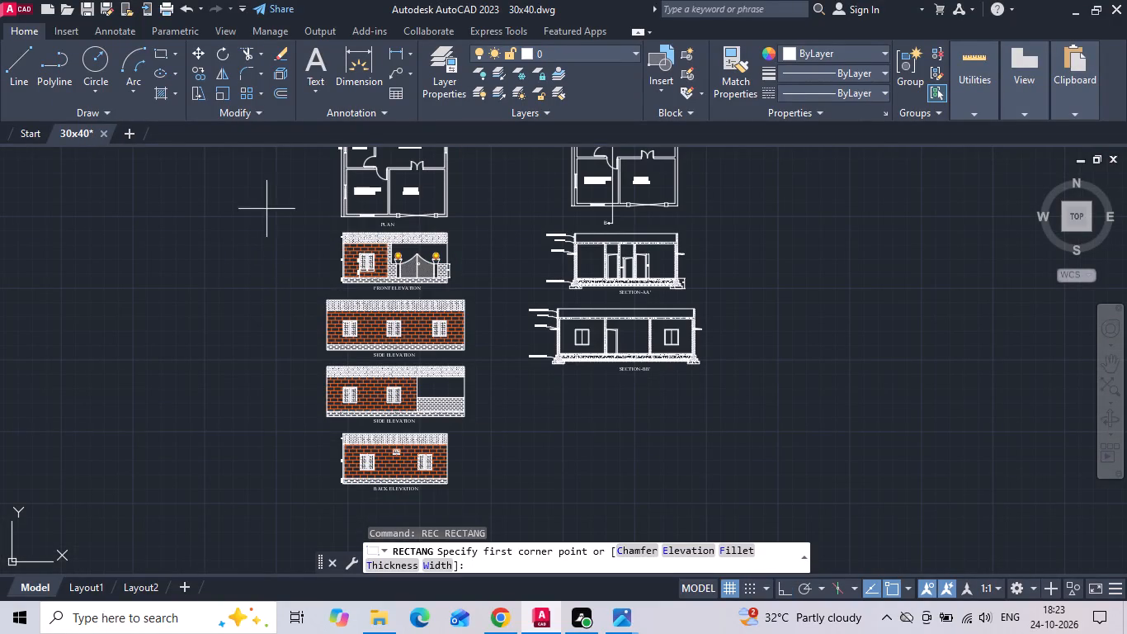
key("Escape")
Save the 30x40 drawing.
key("ctrl+s")
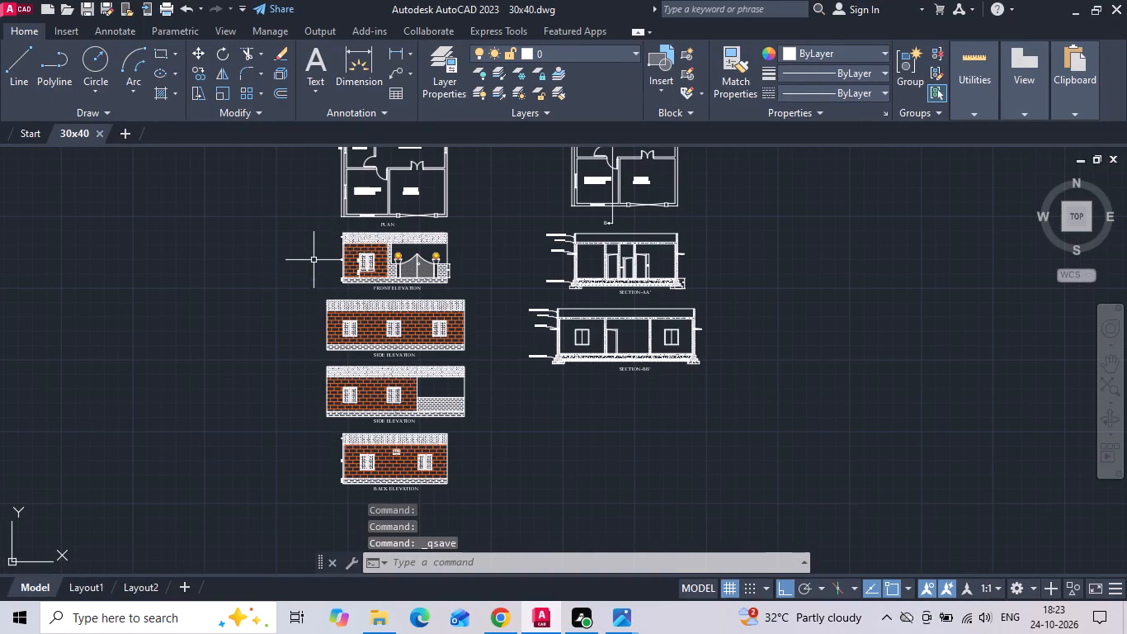
Set up a plot of model space with the previous plot's page setup and portrait orientation.
type("PLO")
type("T")
key("space")
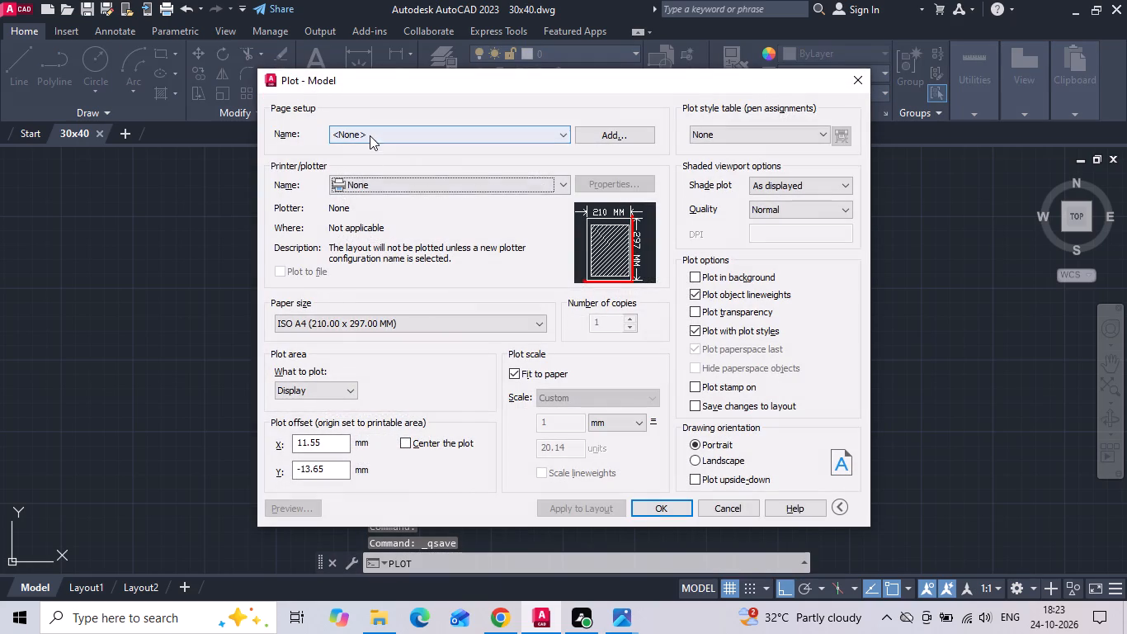
left_click(370, 135)
left_click(383, 162)
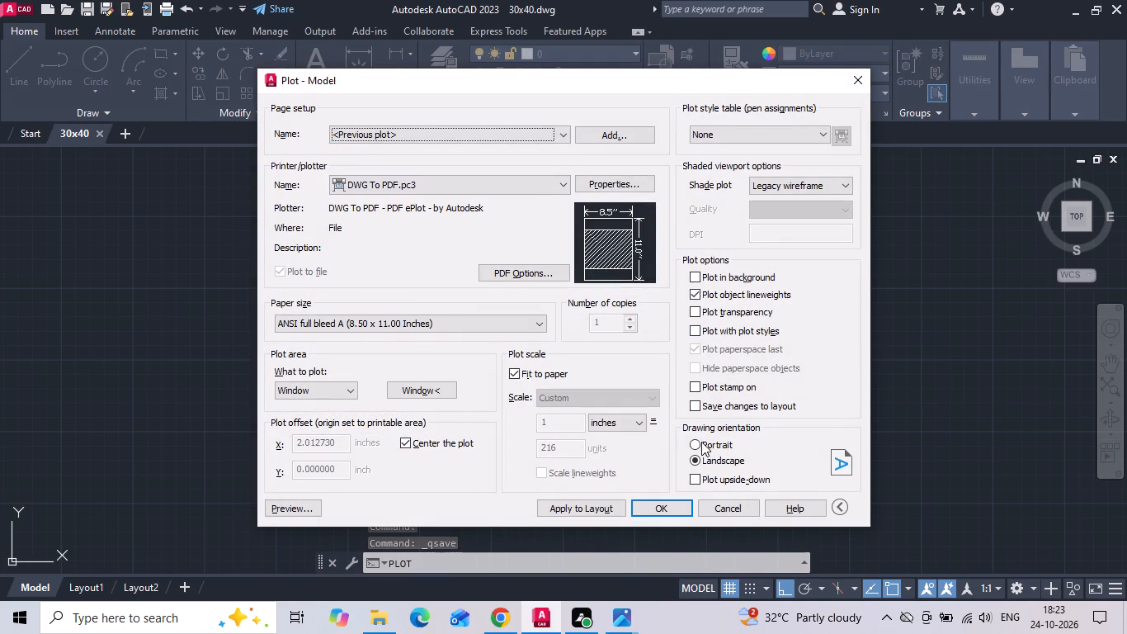
left_click(694, 447)
Define the plot window around the original 30' by 40' floor plan, including its PLAN title, and preview the sheet.
left_click(417, 390)
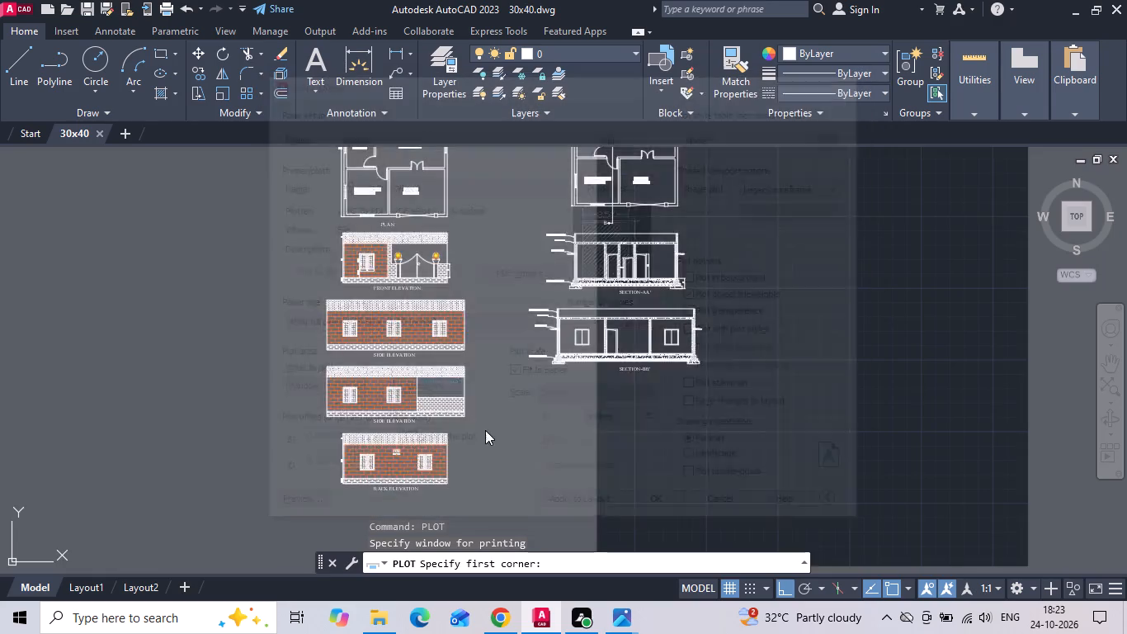
scroll(490, 447, "down", 2)
scroll(418, 308, "up", 2)
scroll(484, 371, "up", 1)
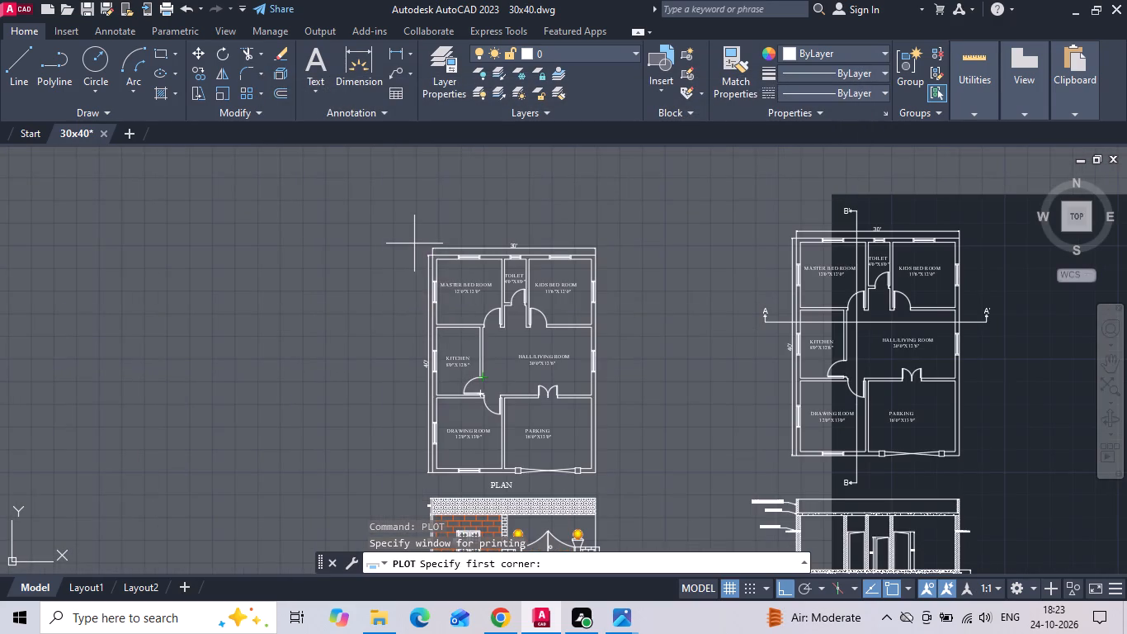
scroll(414, 244, "up", 1)
left_click(416, 238)
middle_click_drag(420, 258, 408, 211)
middle_click_drag(617, 416, 613, 407)
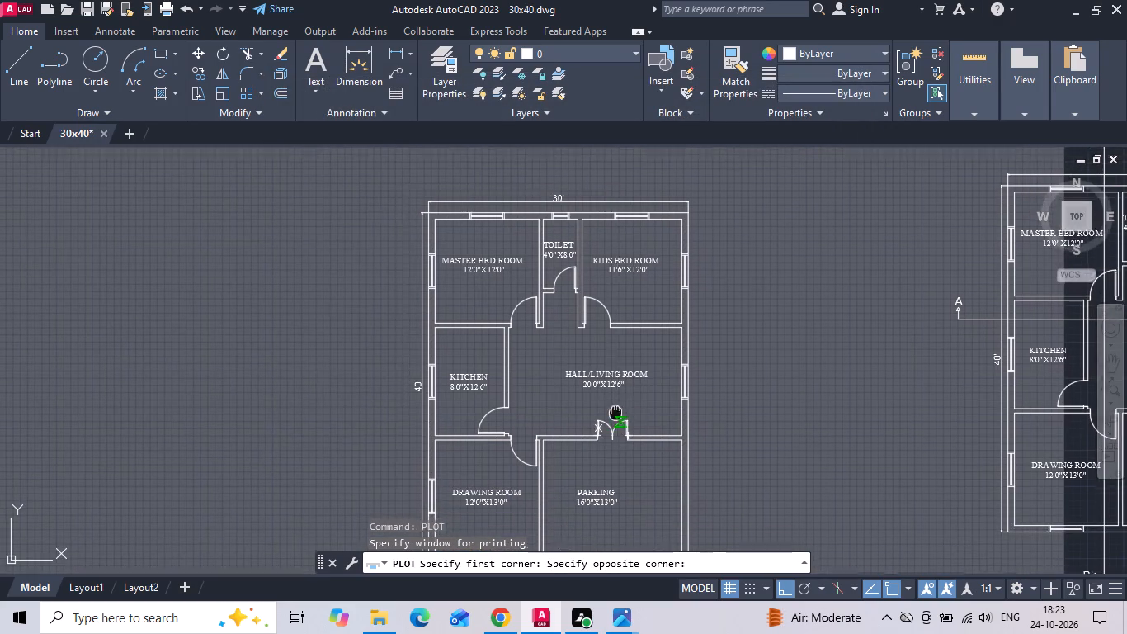
middle_click_drag(613, 407, 598, 326)
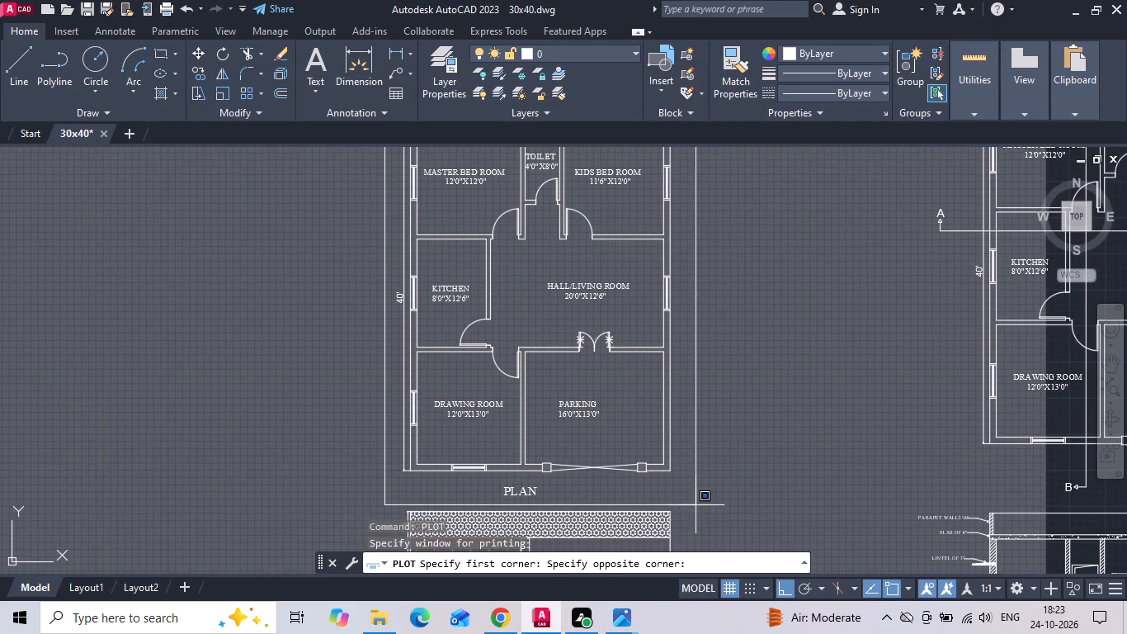
left_click(687, 503)
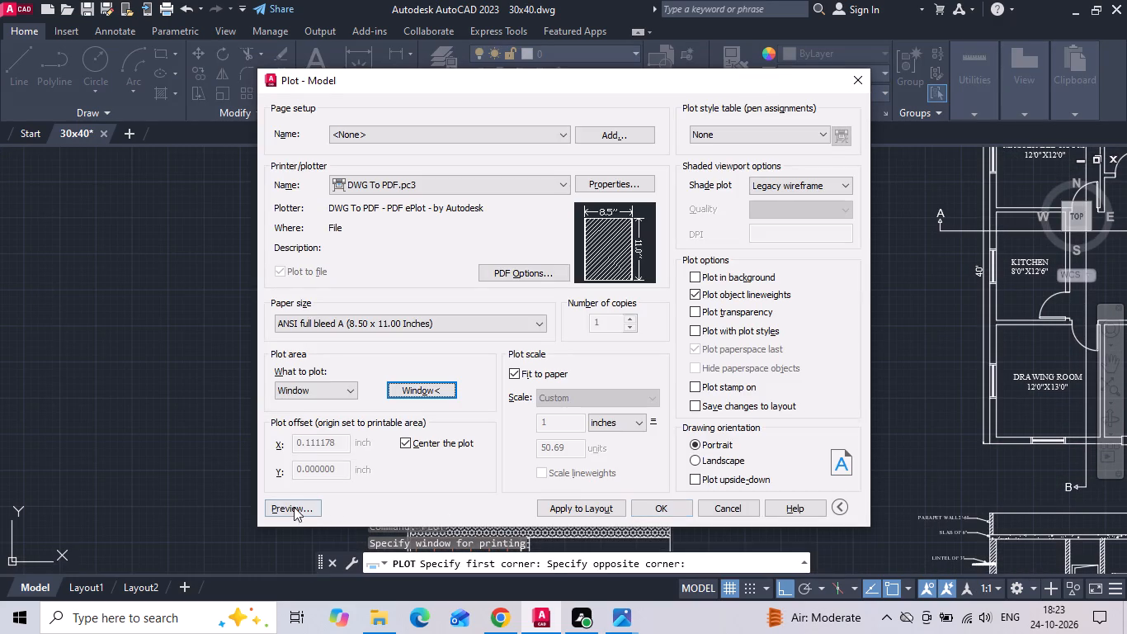
left_click(285, 504)
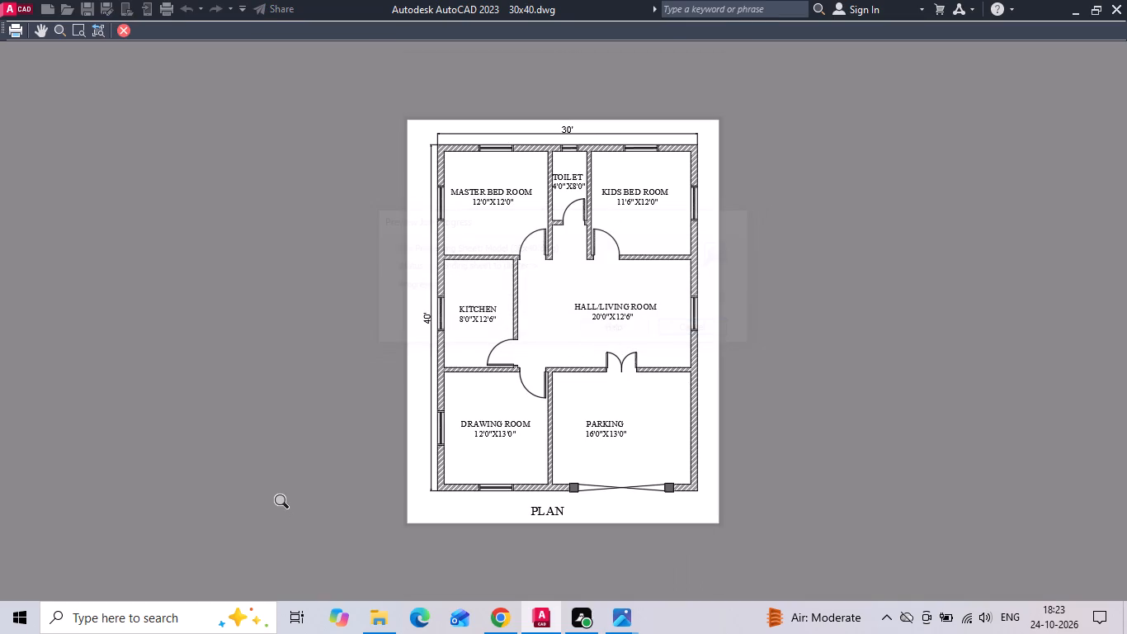
key("space")
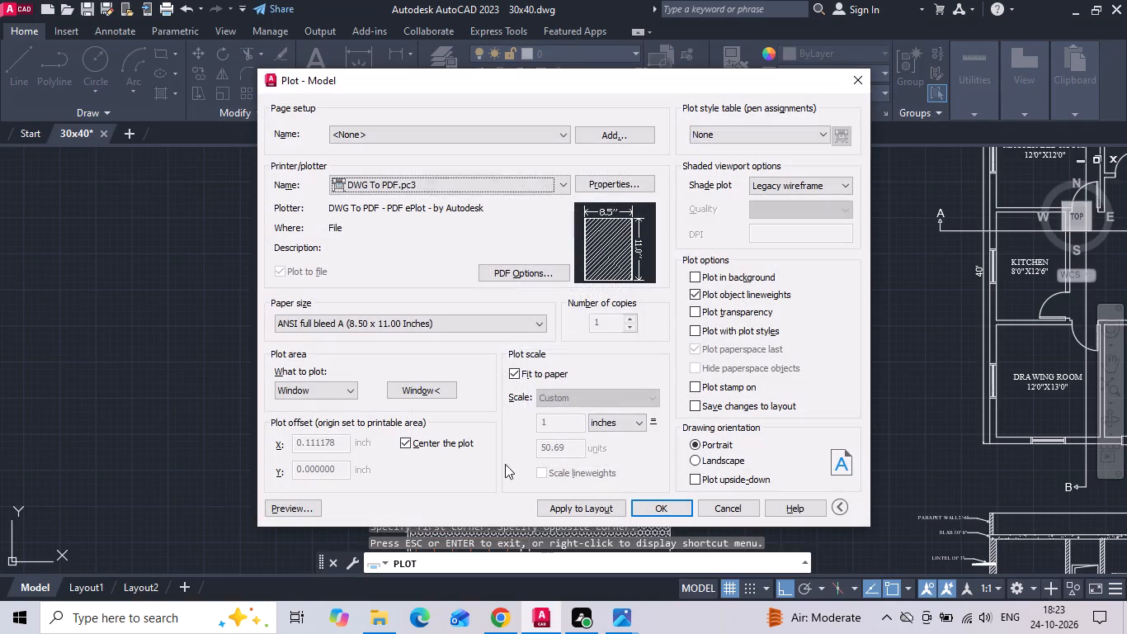
Plot the floor plan to a PDF named 30x40 PLAN in the desktop's INTERNSHIP/24102026 folder and close the opened PDF.
left_click(651, 505)
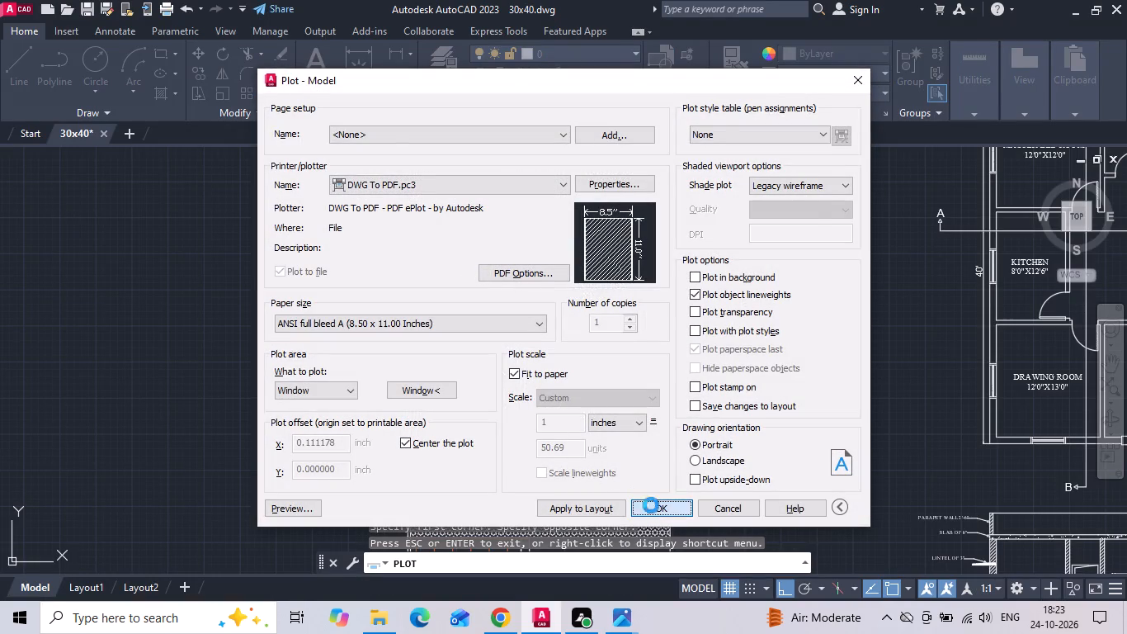
left_click(356, 274)
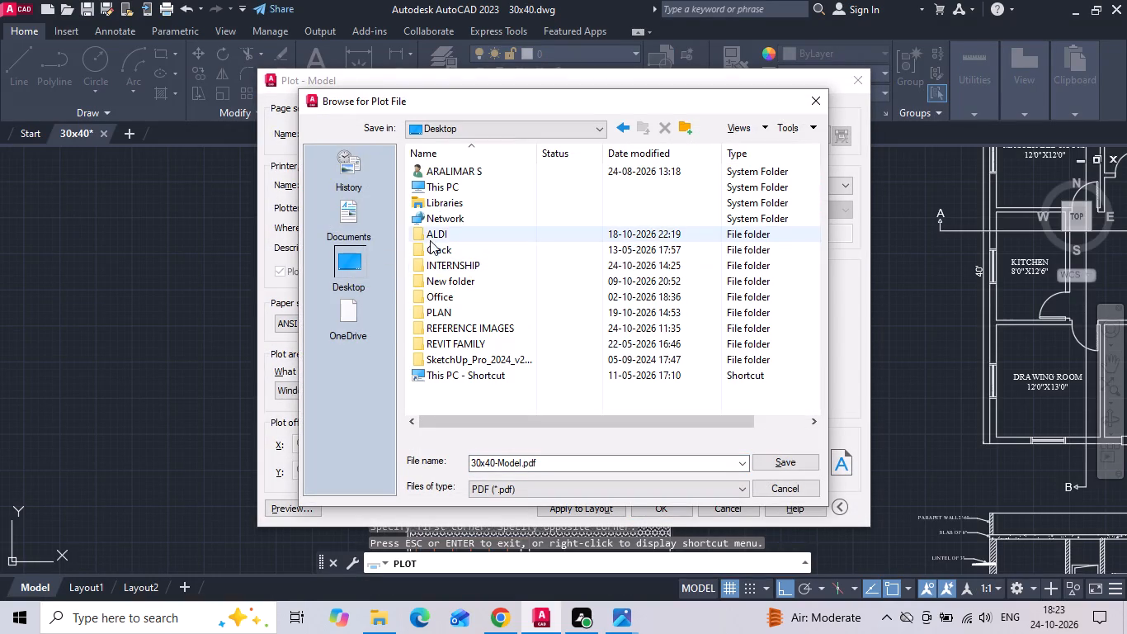
double_click(441, 259)
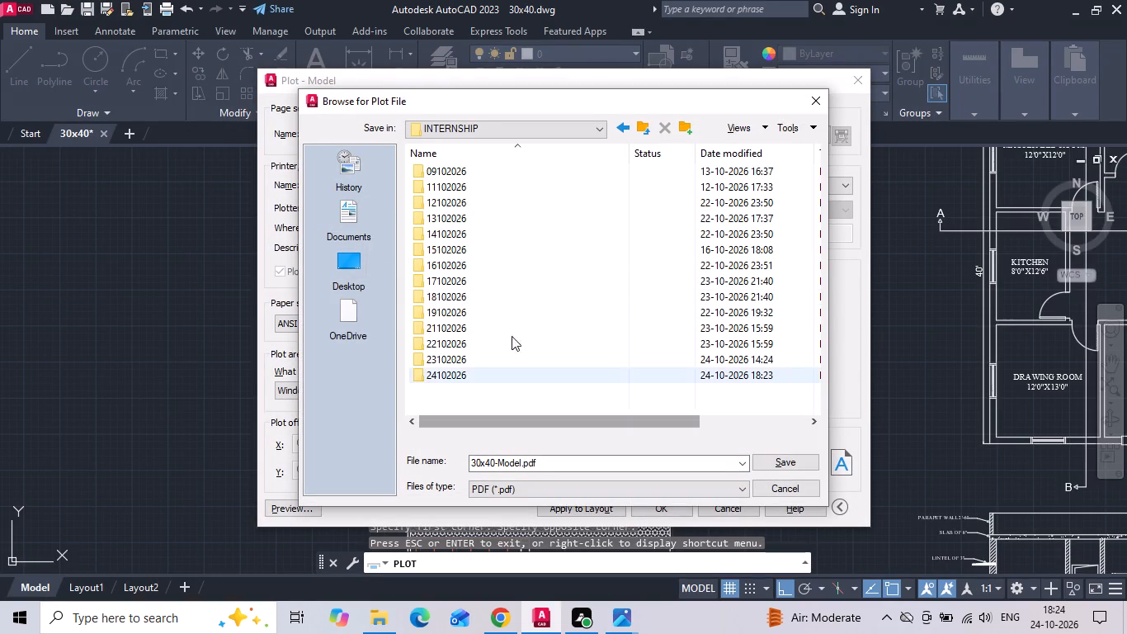
double_click(464, 374)
double_click(583, 466)
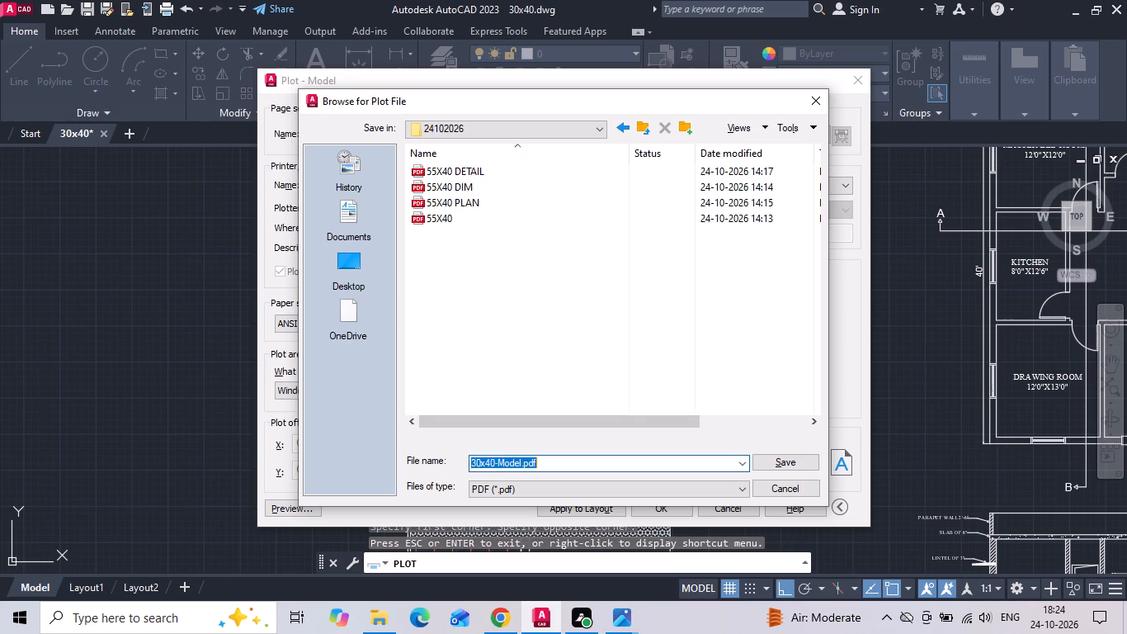
key("BackSpace")
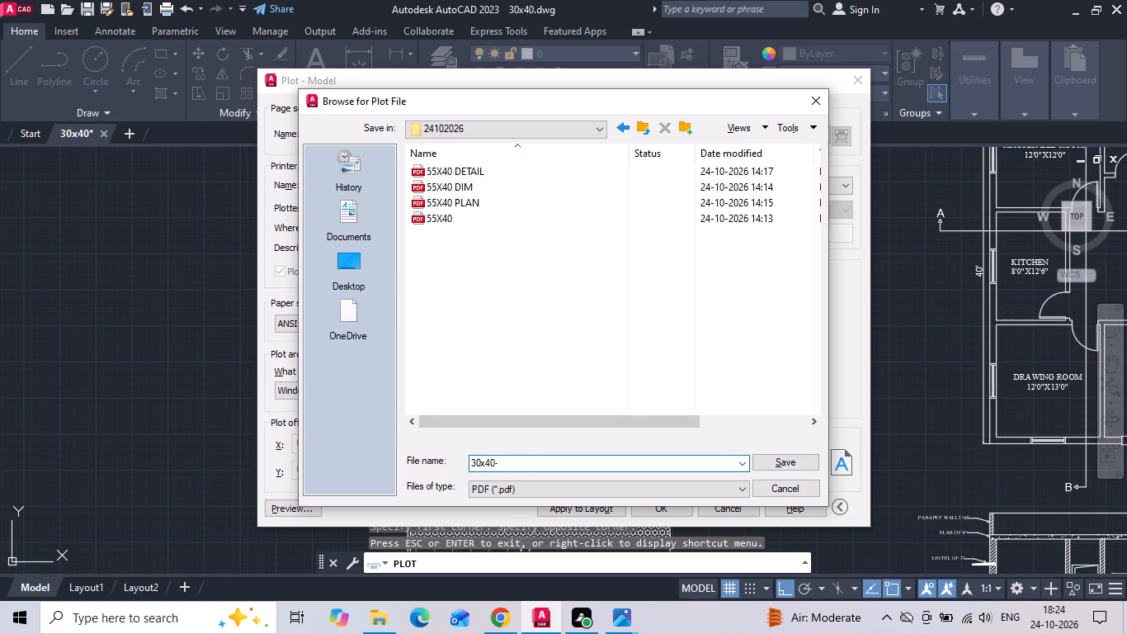
key("BackSpace")
key("space")
type("PLAN")
key("Return")
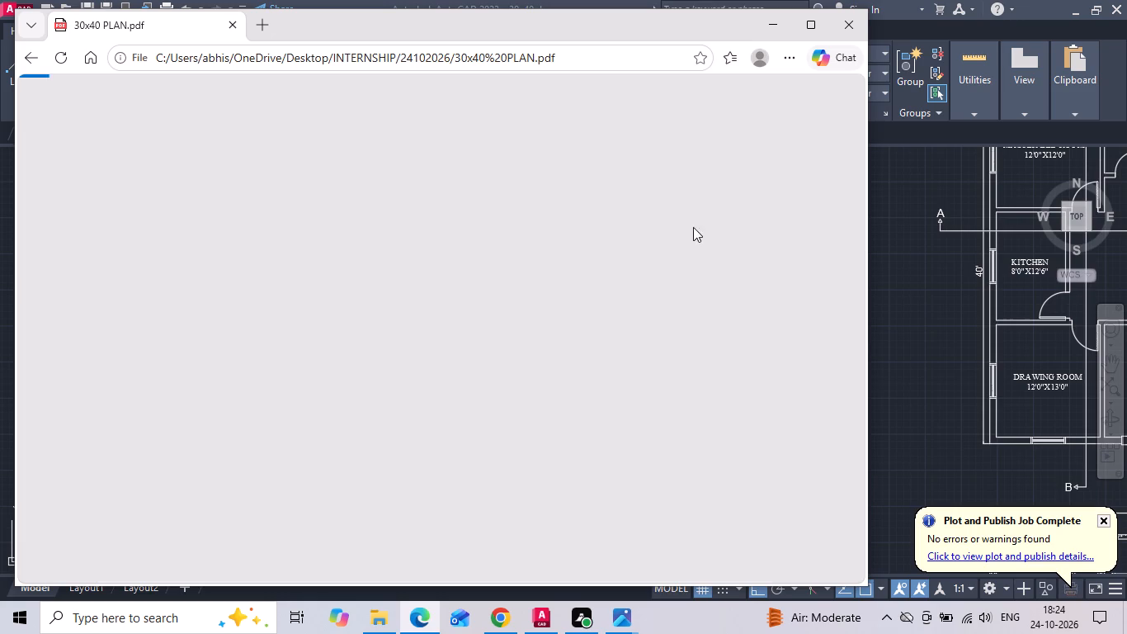
left_click(840, 26)
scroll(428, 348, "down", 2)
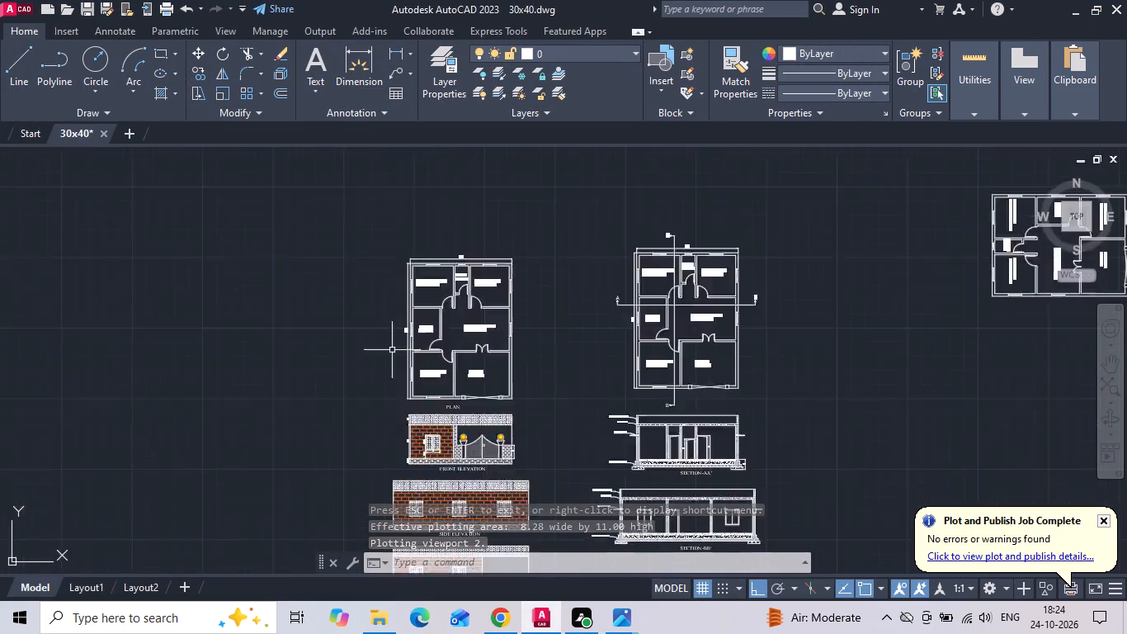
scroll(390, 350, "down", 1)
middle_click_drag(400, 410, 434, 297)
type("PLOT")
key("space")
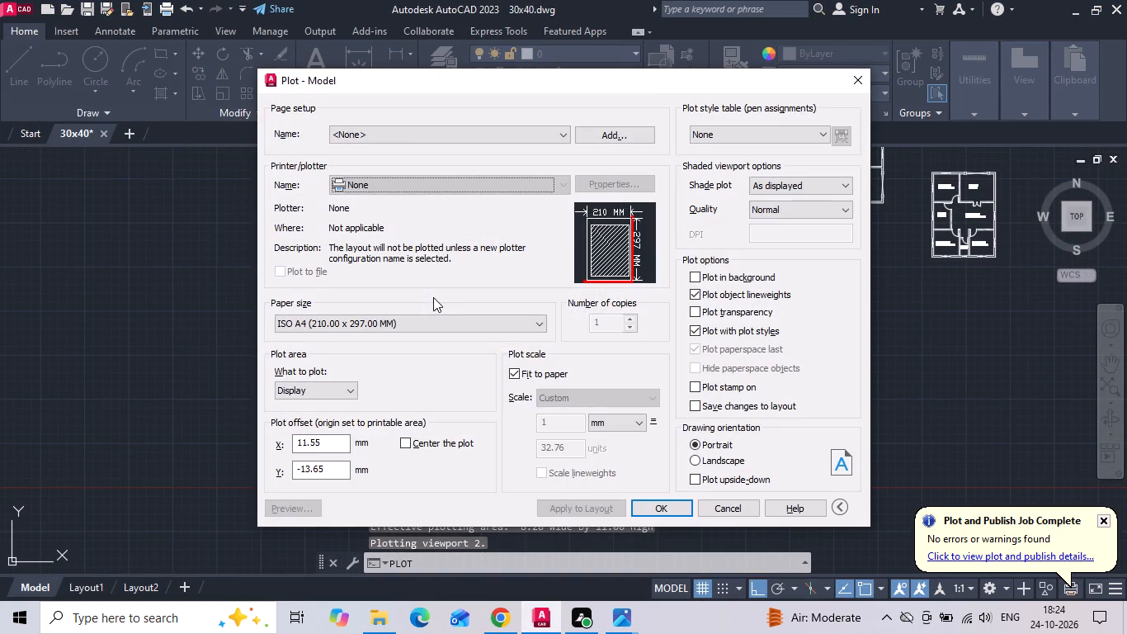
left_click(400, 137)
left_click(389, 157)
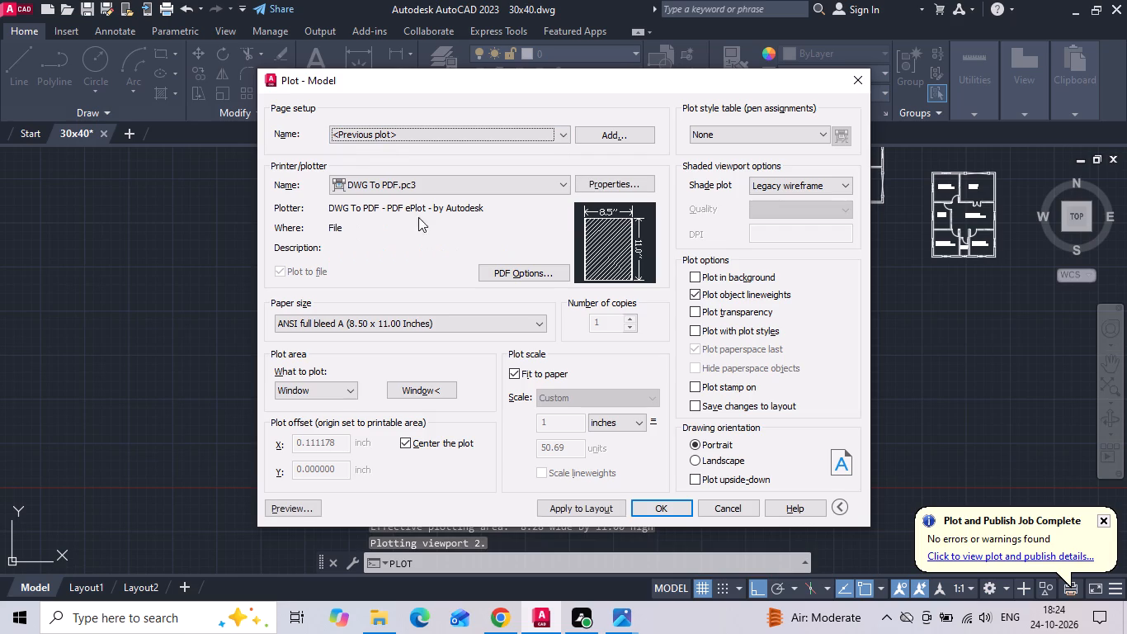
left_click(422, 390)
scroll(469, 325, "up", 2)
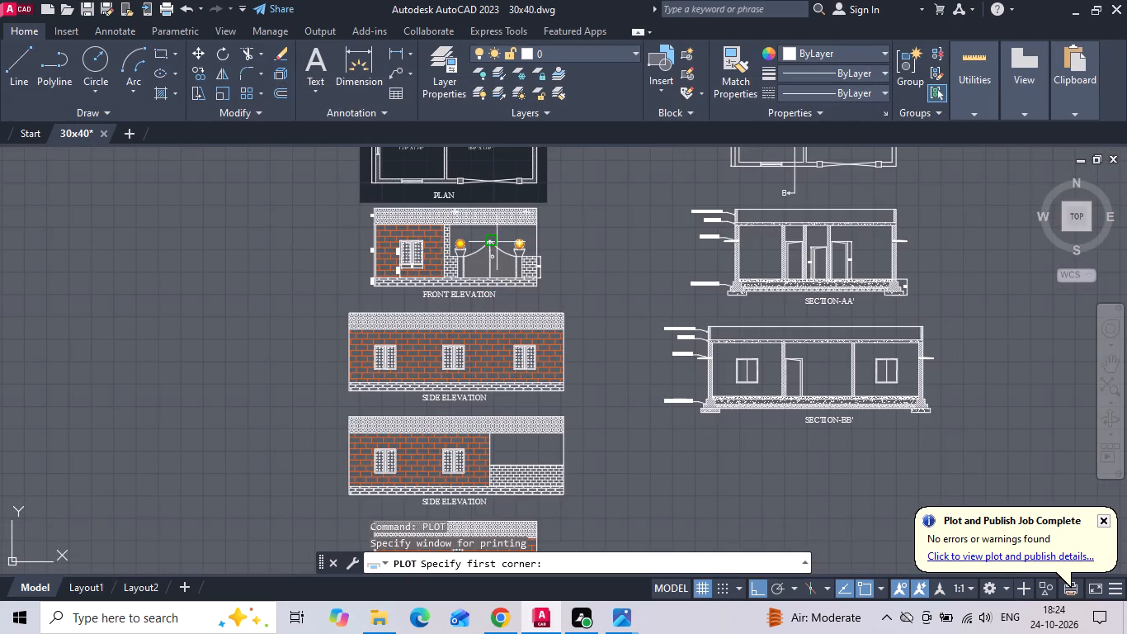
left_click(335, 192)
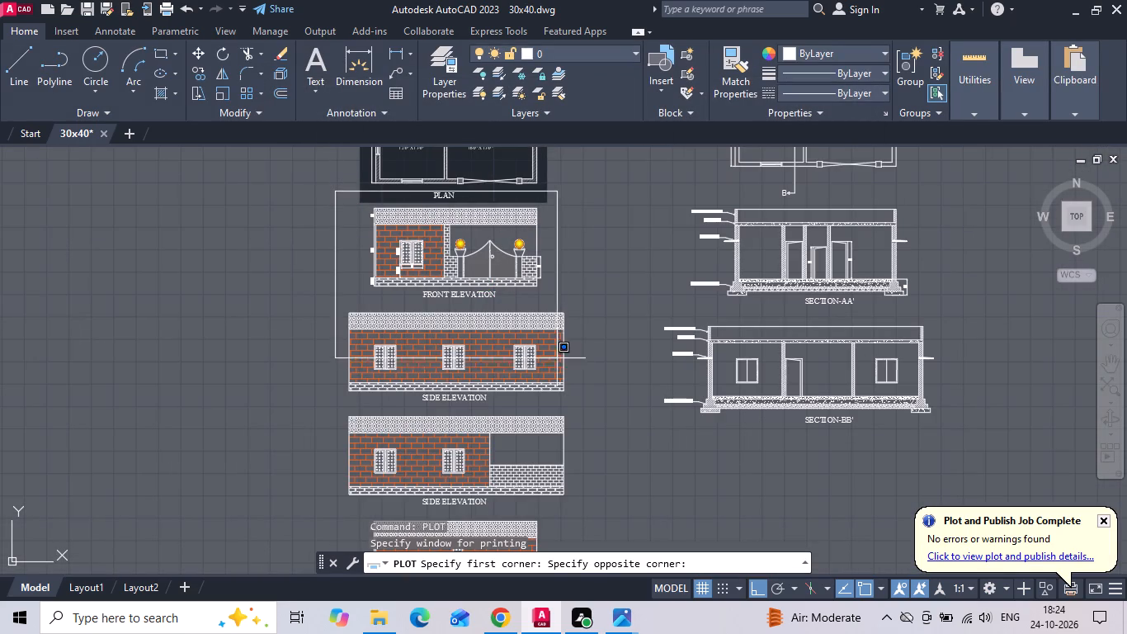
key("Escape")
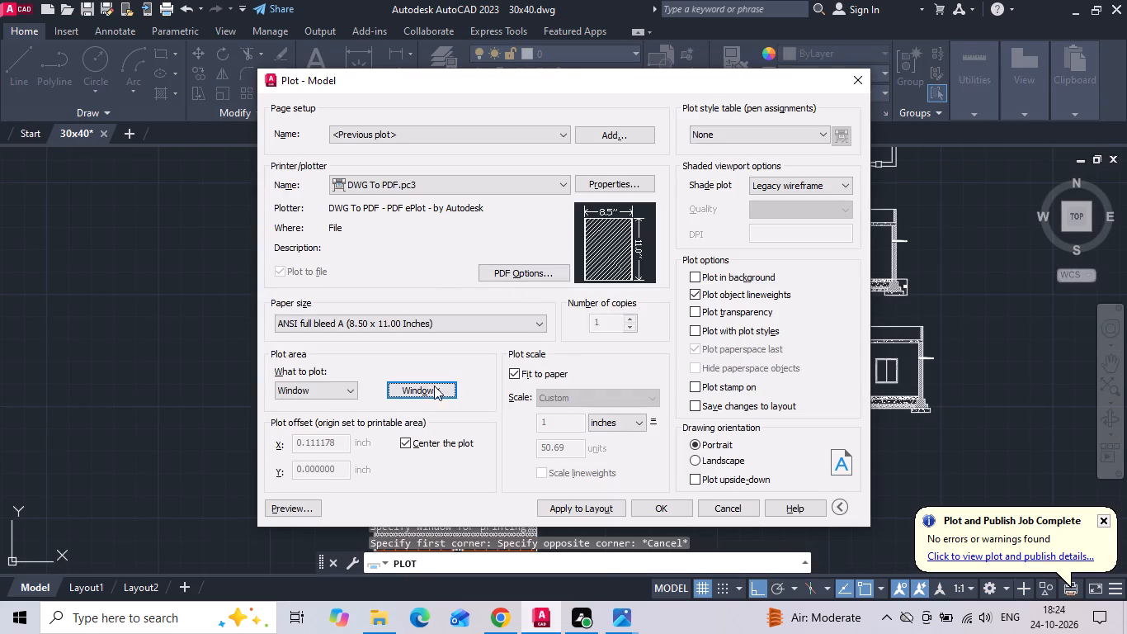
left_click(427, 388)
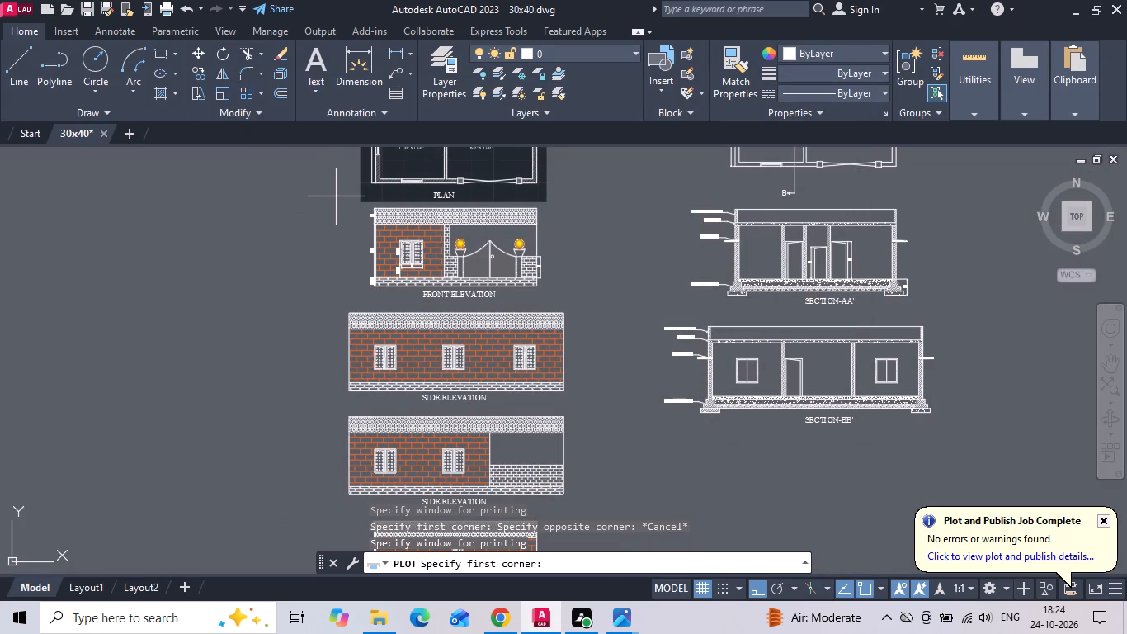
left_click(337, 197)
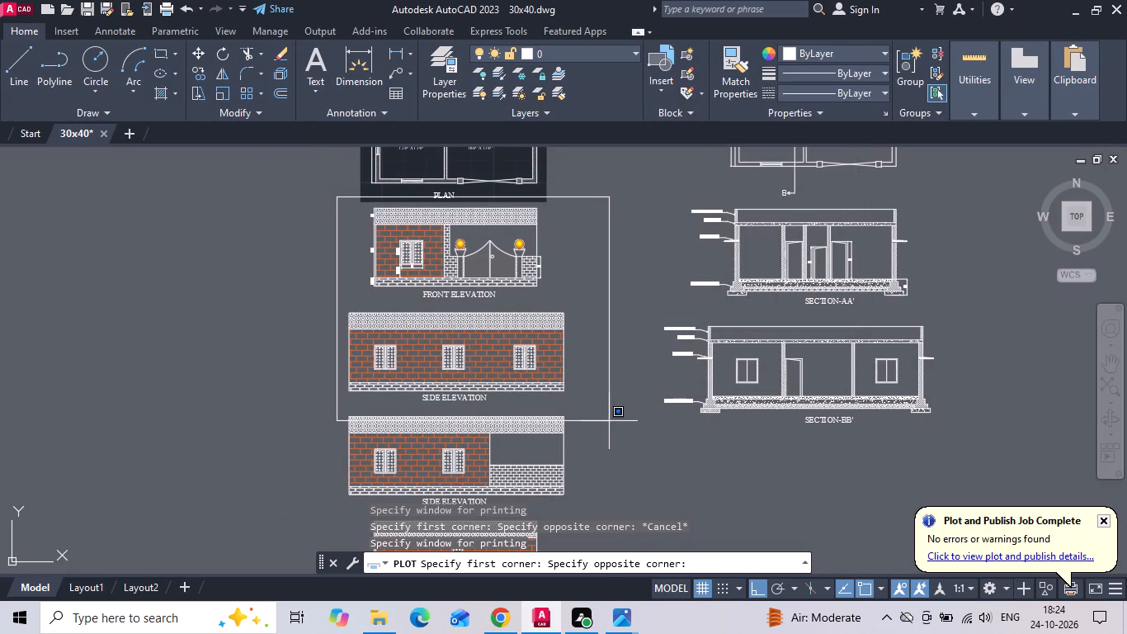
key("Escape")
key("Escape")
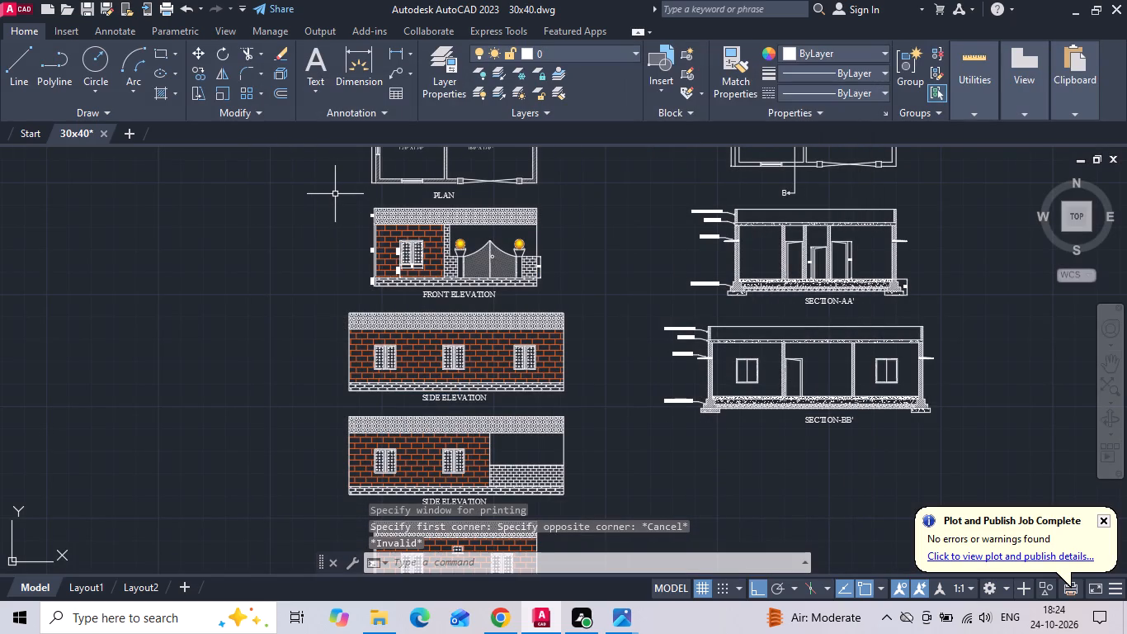
Set up a plot with the previous plot's page setup, windowed around the front, two side and back elevations, and preview it.
type("PLOT")
key("space")
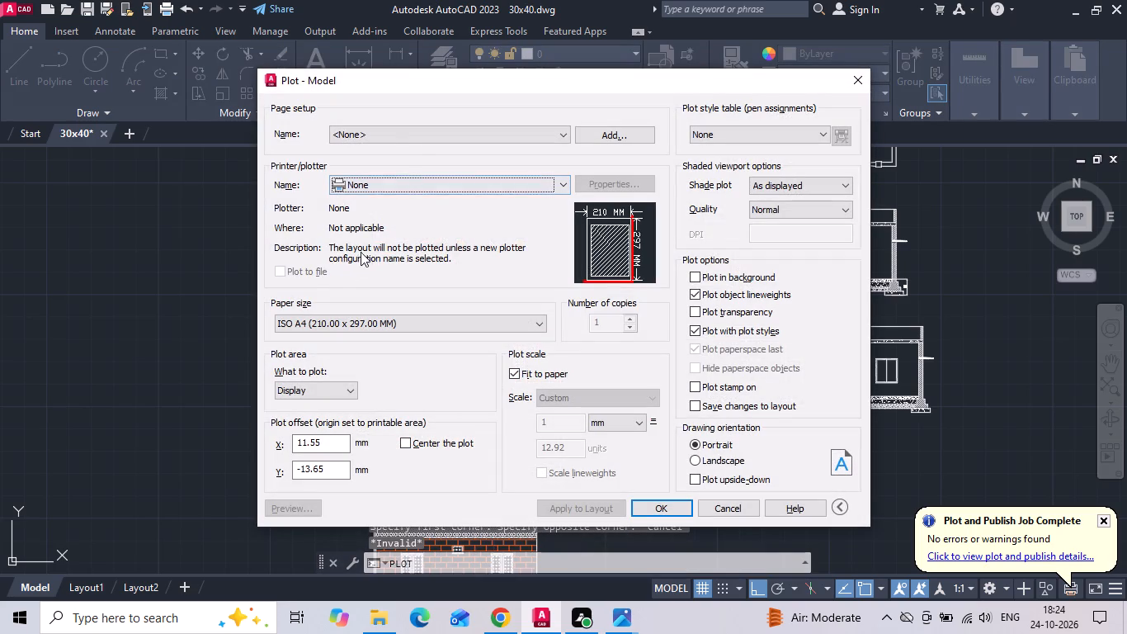
left_click(402, 138)
left_click(397, 158)
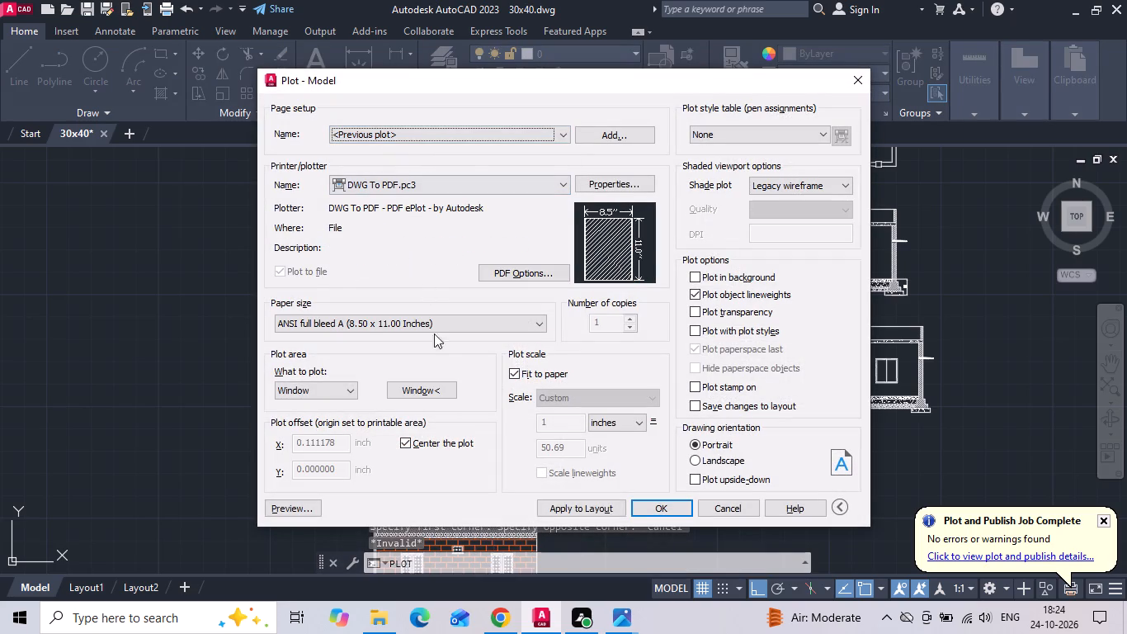
left_click(415, 390)
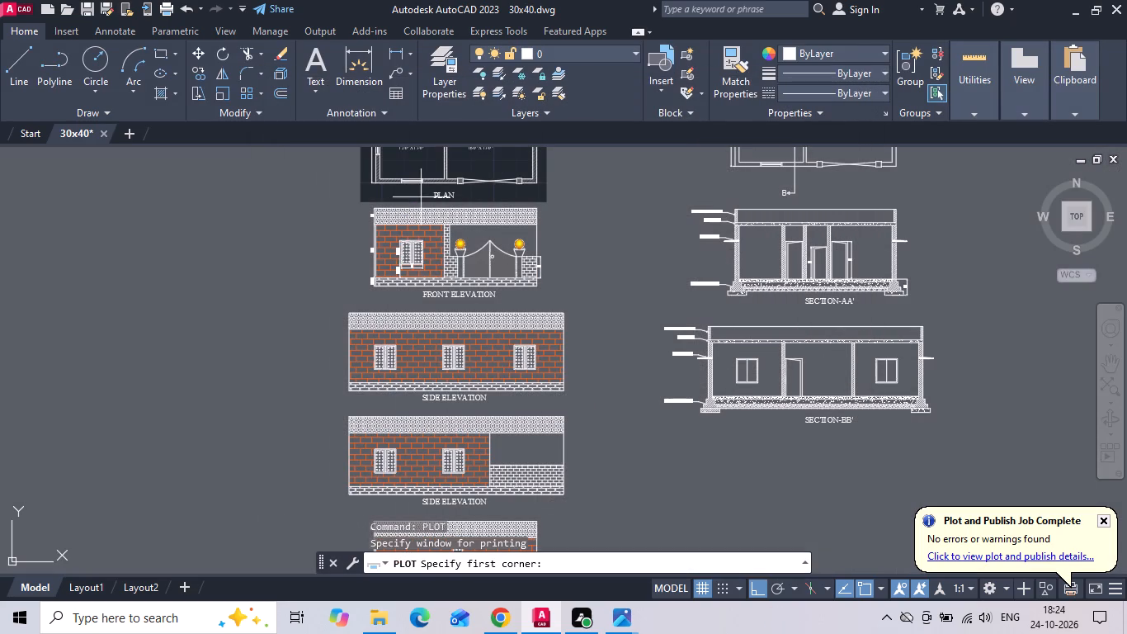
left_click(335, 199)
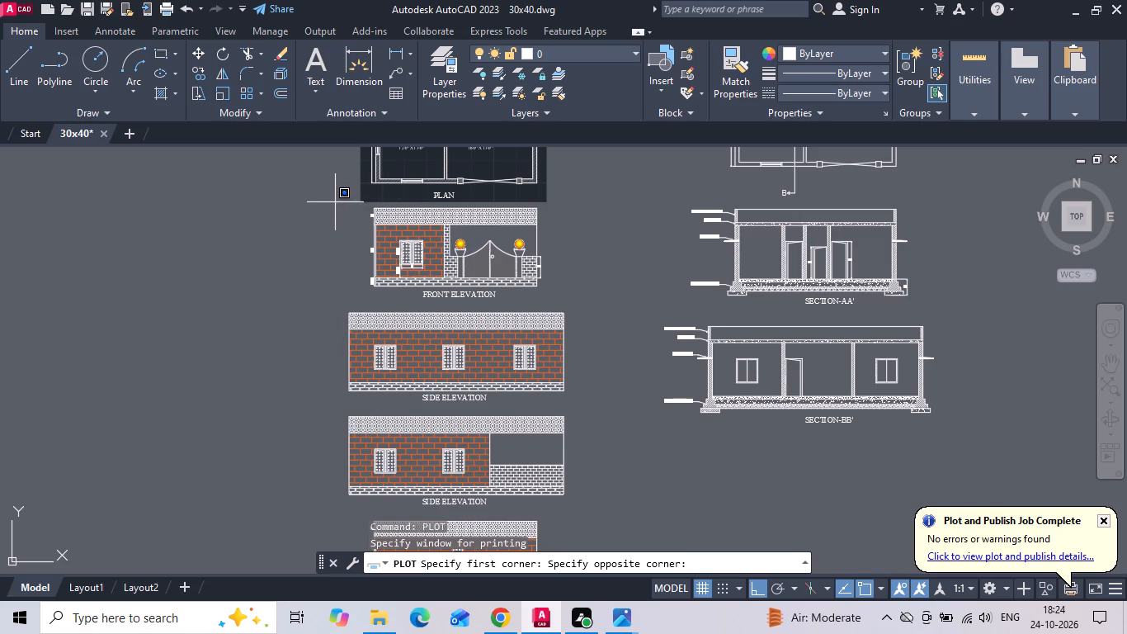
middle_click_drag(536, 423, 534, 353)
middle_click_drag(557, 480, 585, 389)
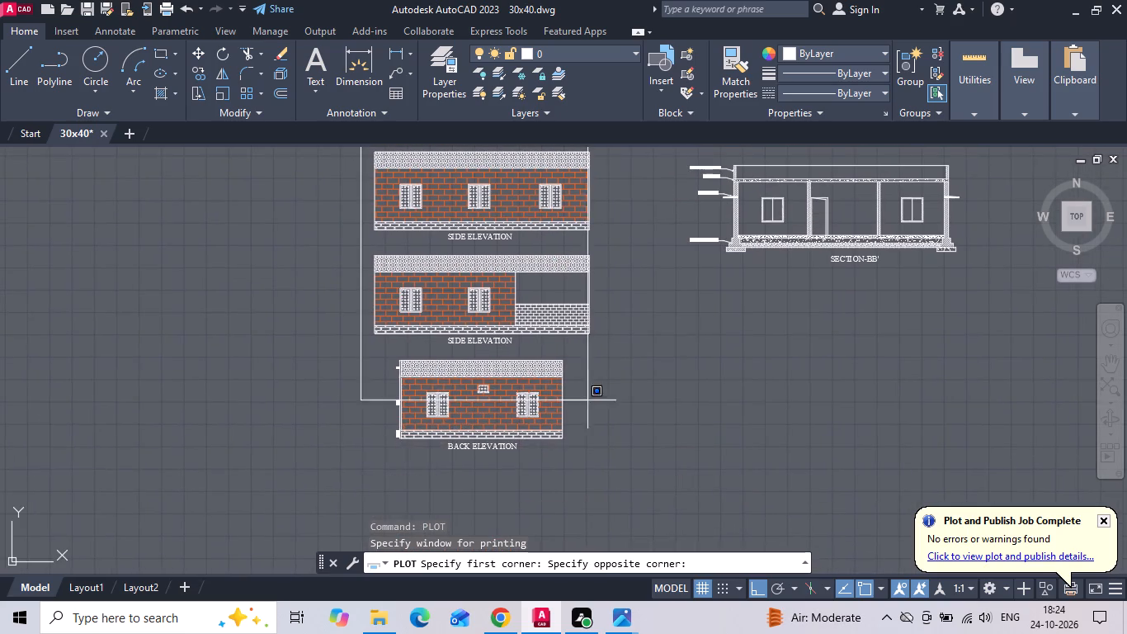
left_click(605, 457)
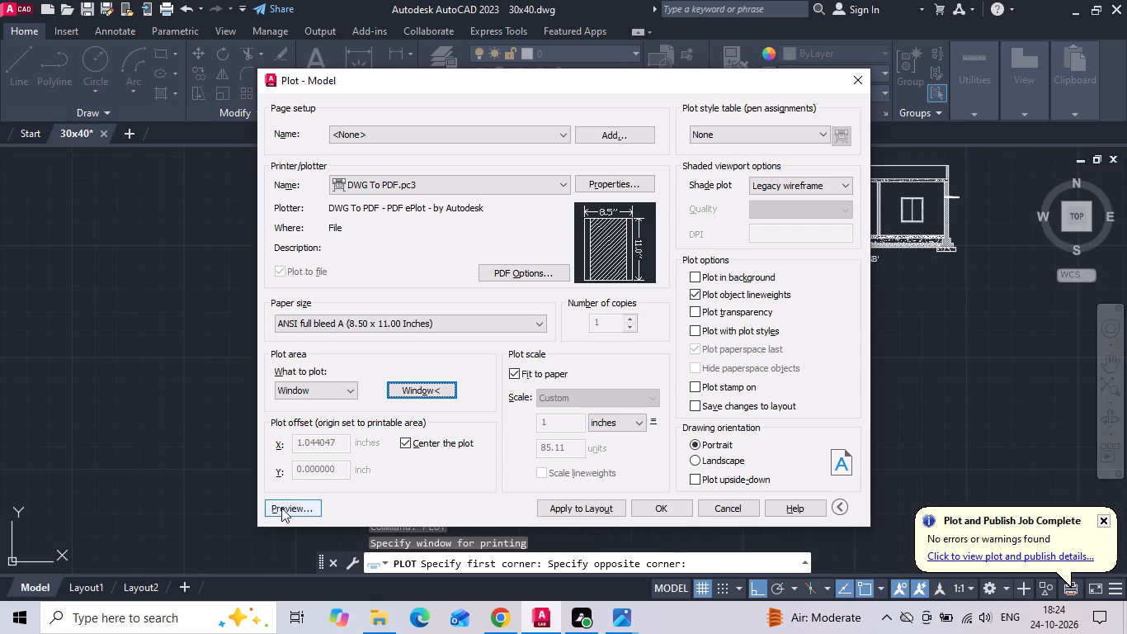
left_click(281, 508)
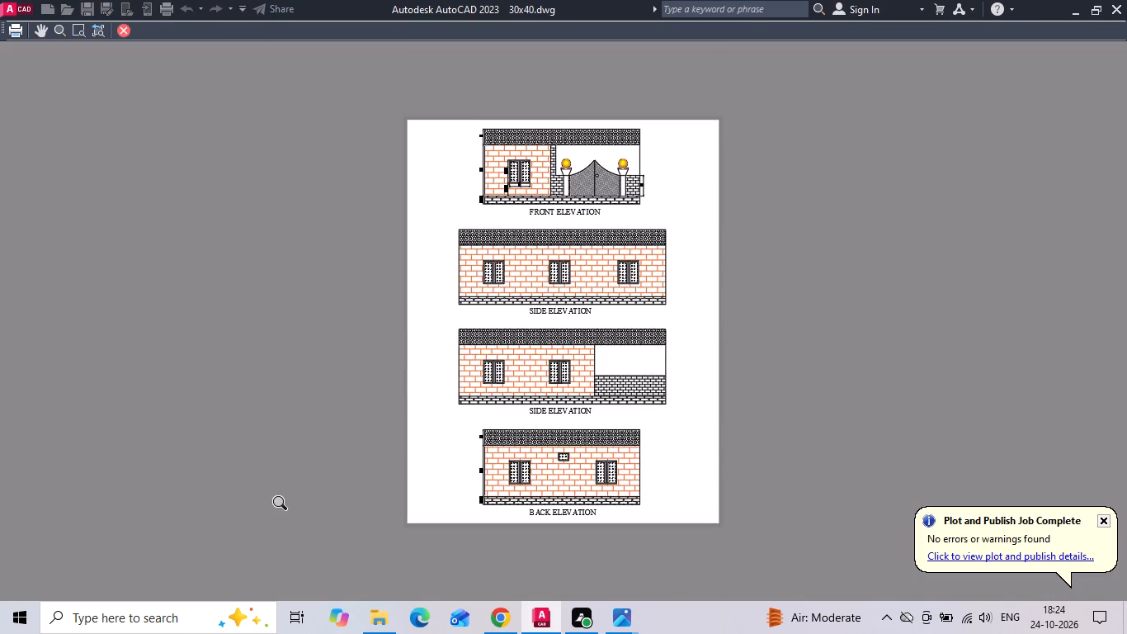
key("Return")
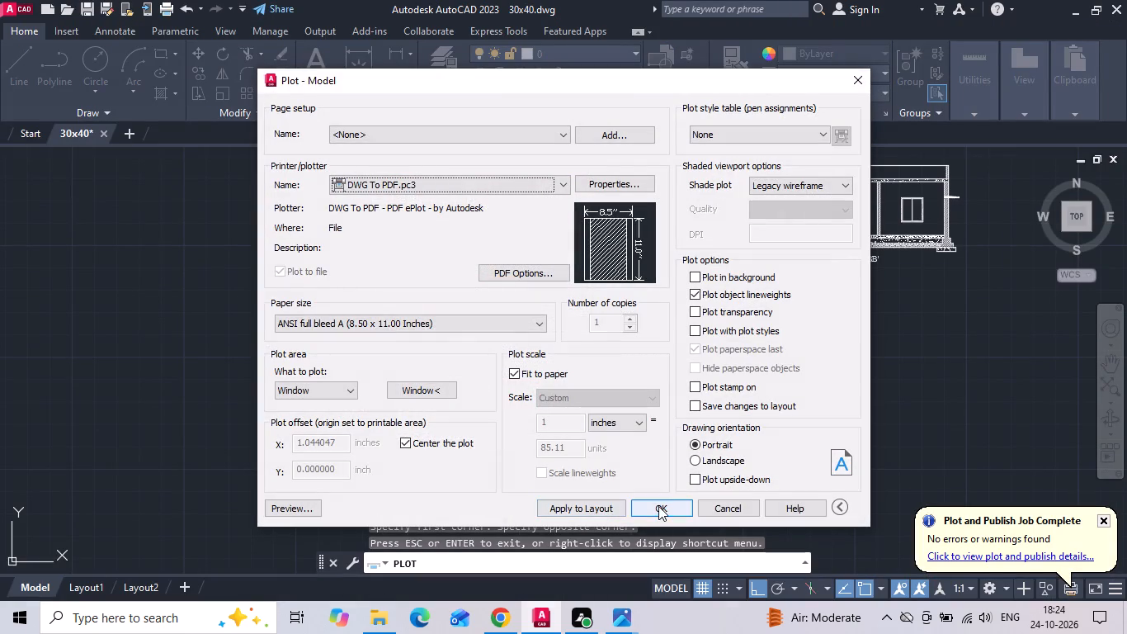
Plot the elevations to a PDF named 30x40 ELEVATION in the 24102026 folder and close the opened PDF.
left_click(658, 506)
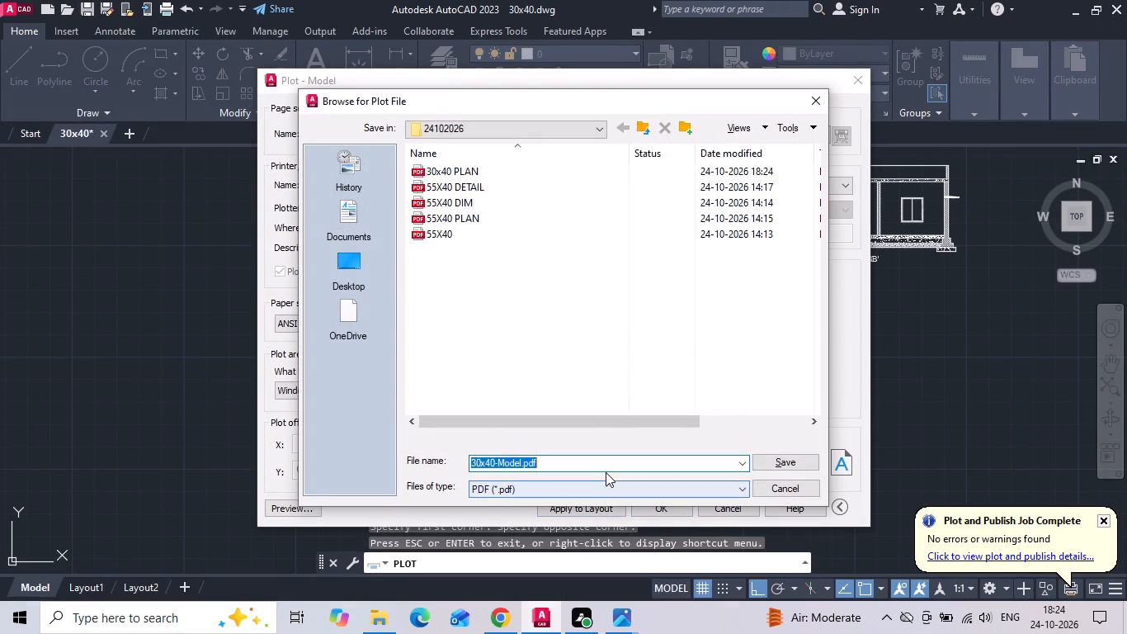
left_click(580, 459)
key("BackSpace")
key("BackSpace")
key("BackSpace")
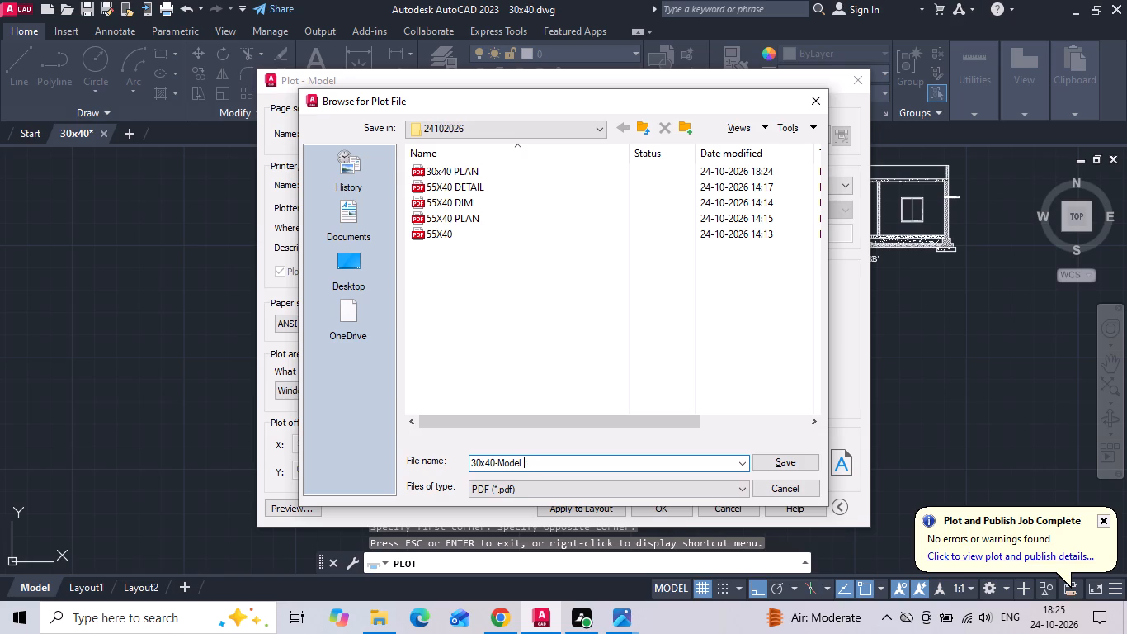
key("BackSpace")
key("BackSpace")
key("BackSpace")
key("BackSpace")
key("BackSpace")
key("BackSpace")
key("BackSpace")
key("space")
type("EL")
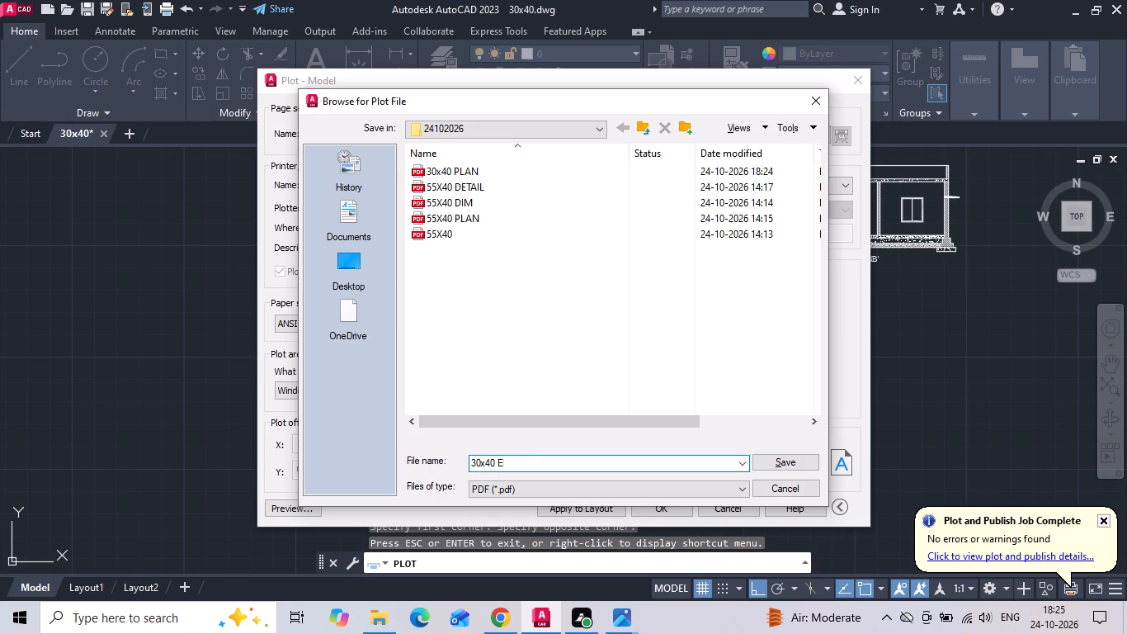
type("EVATION")
key("Return")
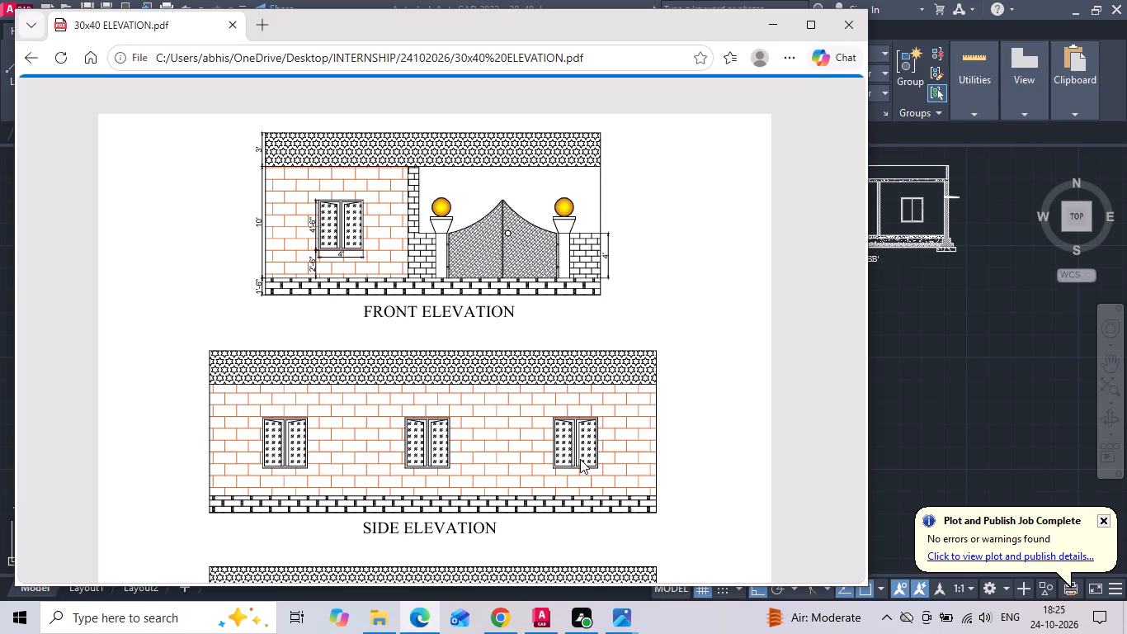
left_click(854, 31)
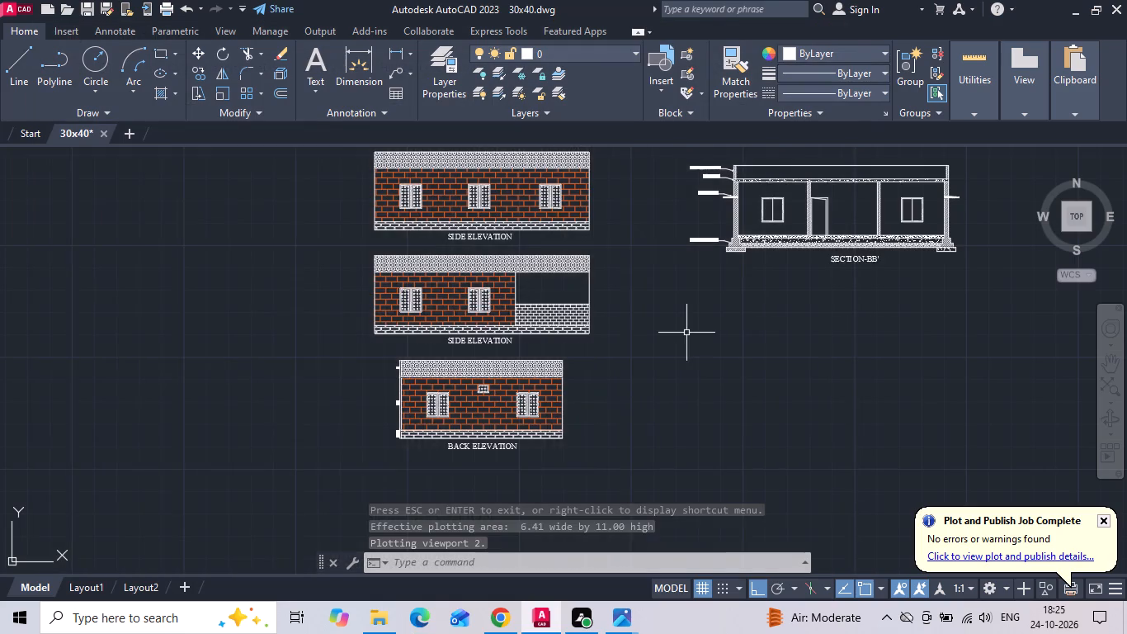
Delete the two spare floor plans standing apart to the right of the section drawings.
scroll(558, 421, "down", 2)
scroll(664, 281, "down", 1)
left_click_drag(770, 189, 812, 227)
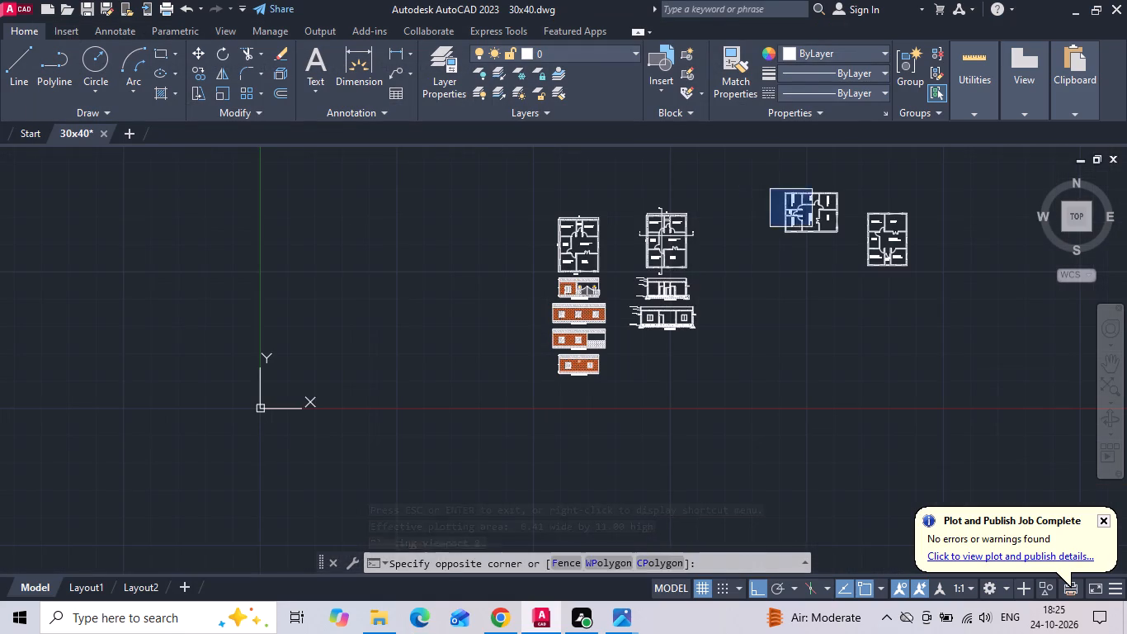
left_click(953, 336)
key("Delete")
Set up a new plot of model space with the previous plot's page setup.
type("PL")
key("o")
type("T")
key("space")
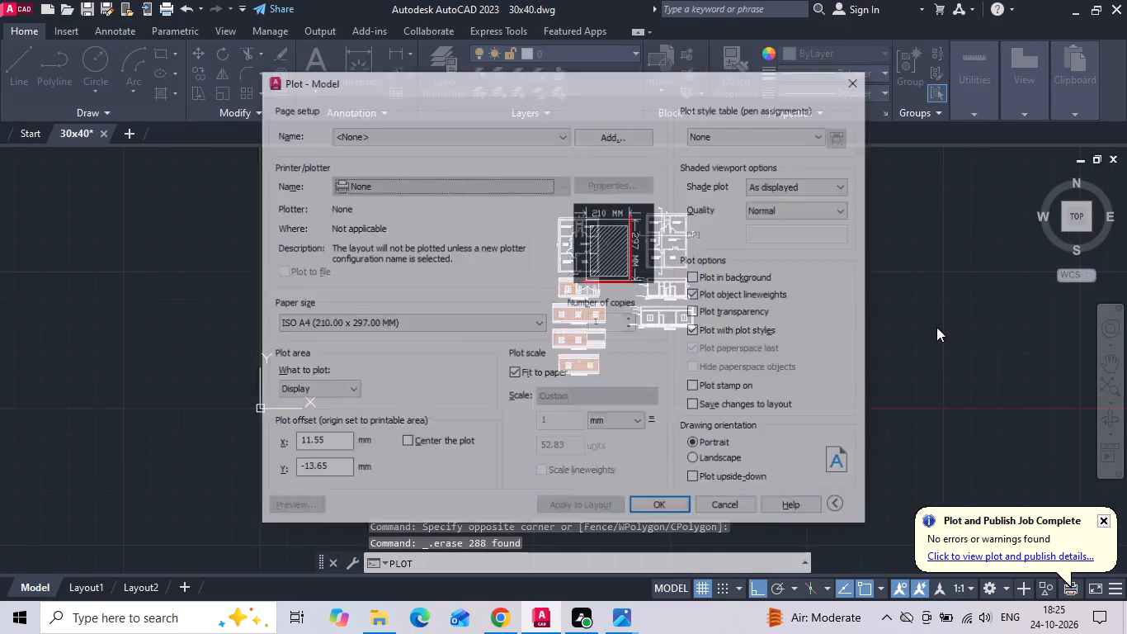
left_click(480, 138)
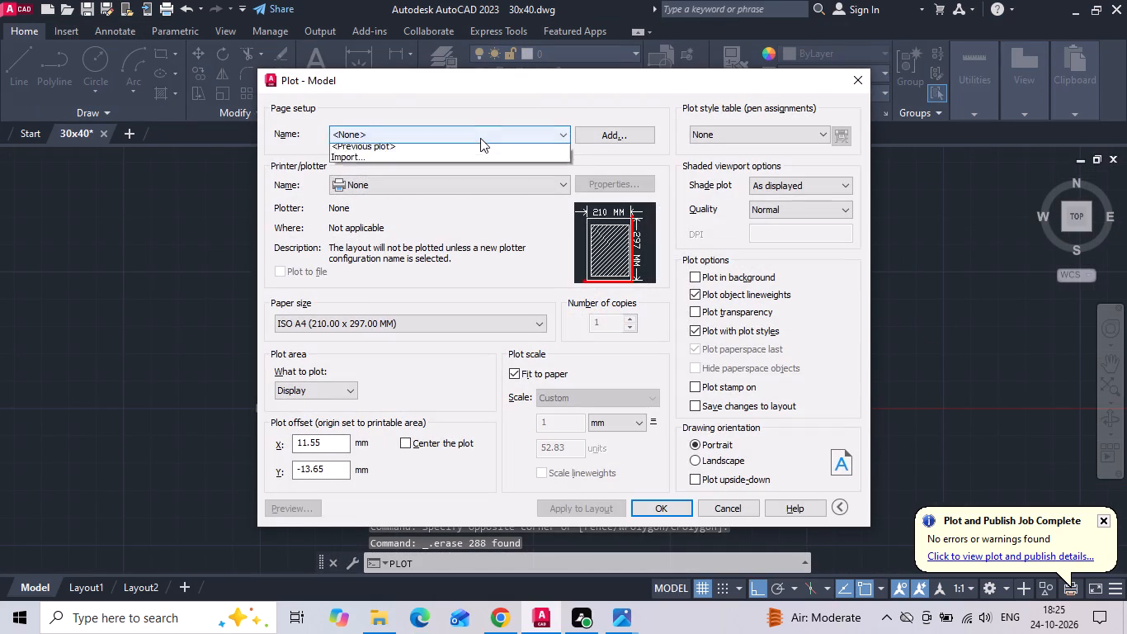
left_click(455, 158)
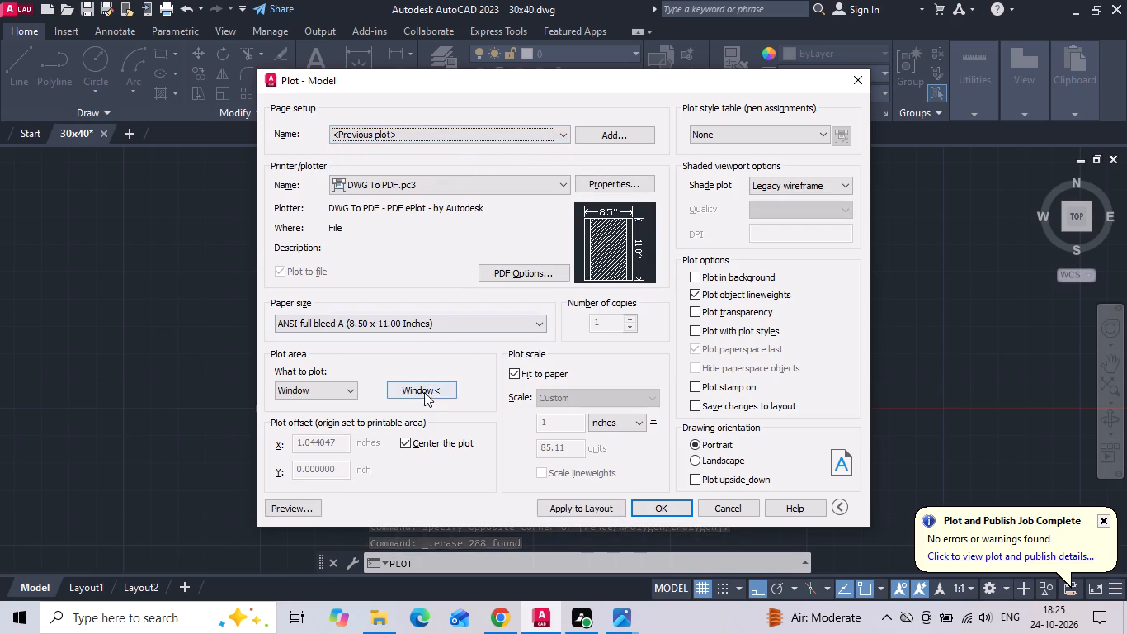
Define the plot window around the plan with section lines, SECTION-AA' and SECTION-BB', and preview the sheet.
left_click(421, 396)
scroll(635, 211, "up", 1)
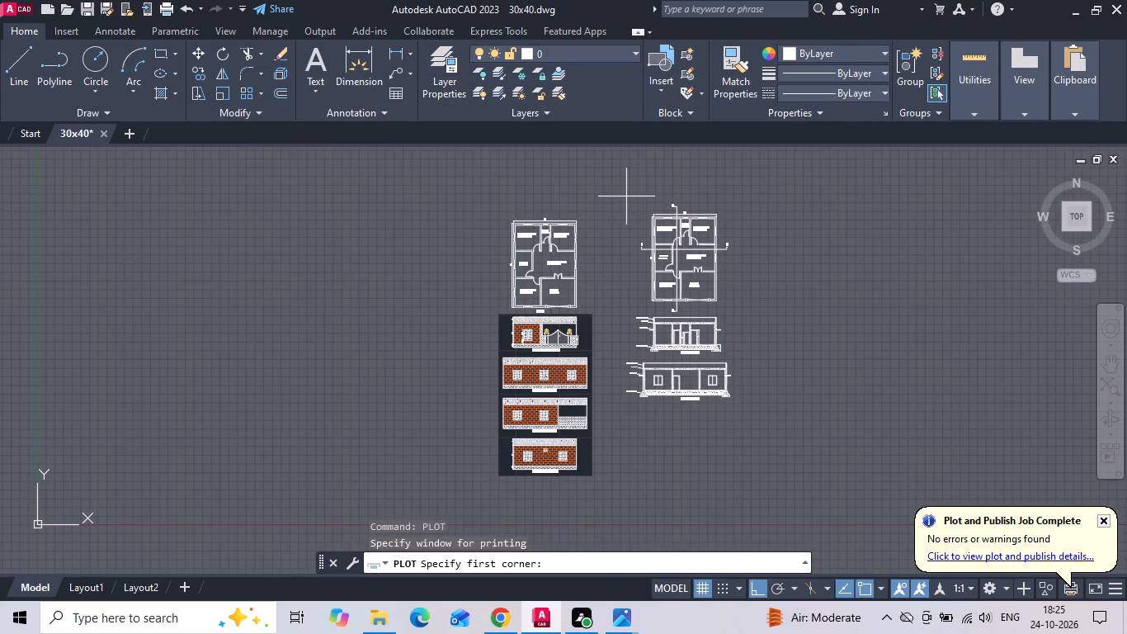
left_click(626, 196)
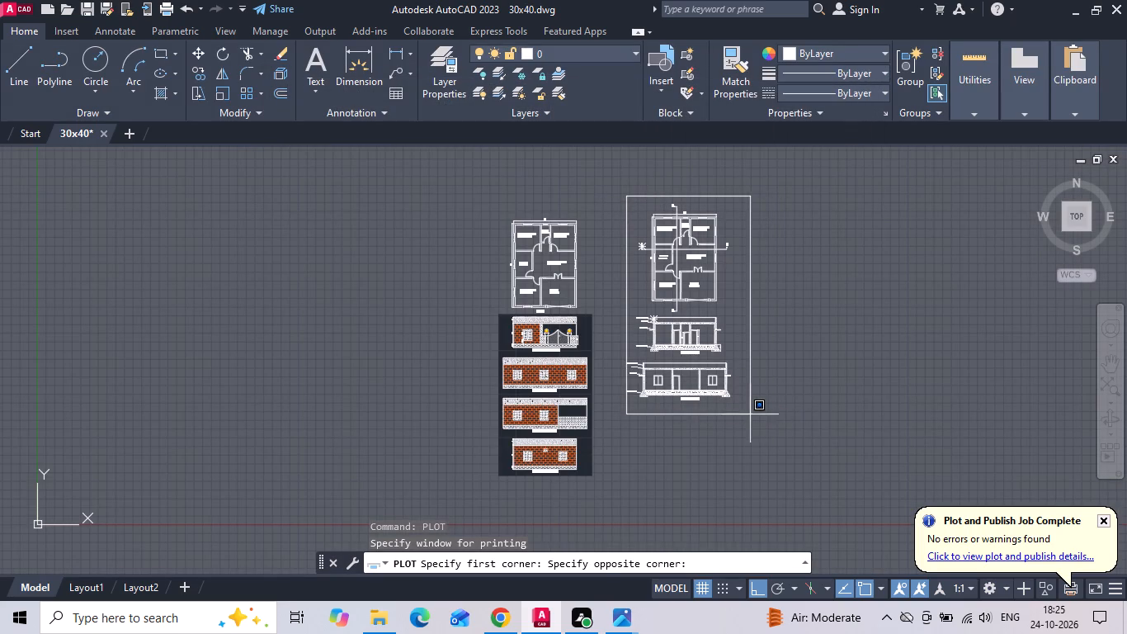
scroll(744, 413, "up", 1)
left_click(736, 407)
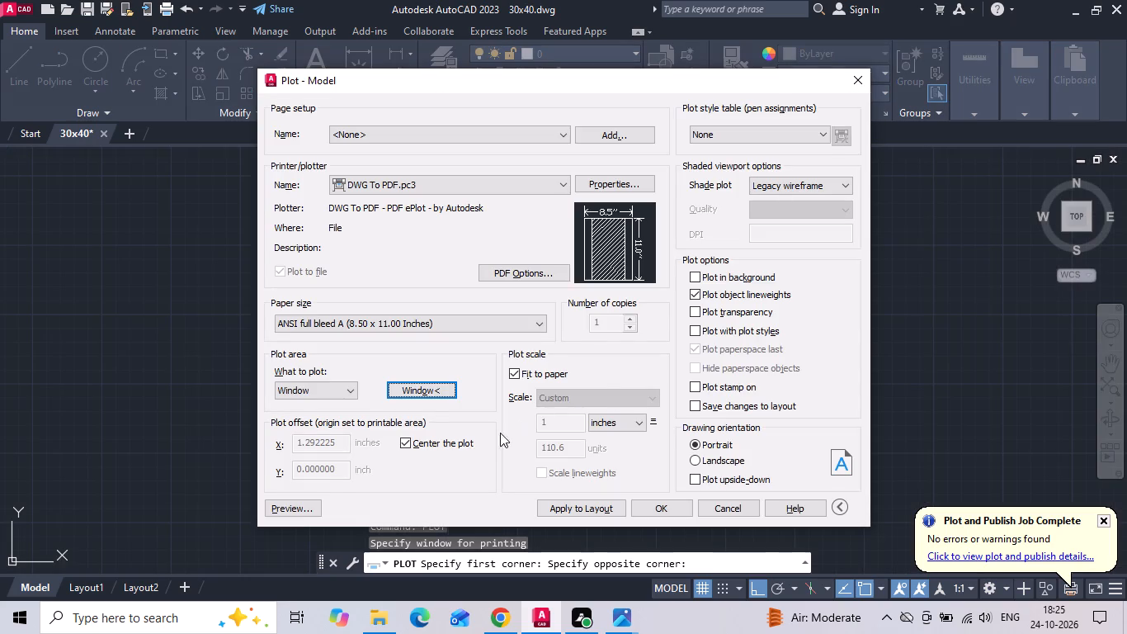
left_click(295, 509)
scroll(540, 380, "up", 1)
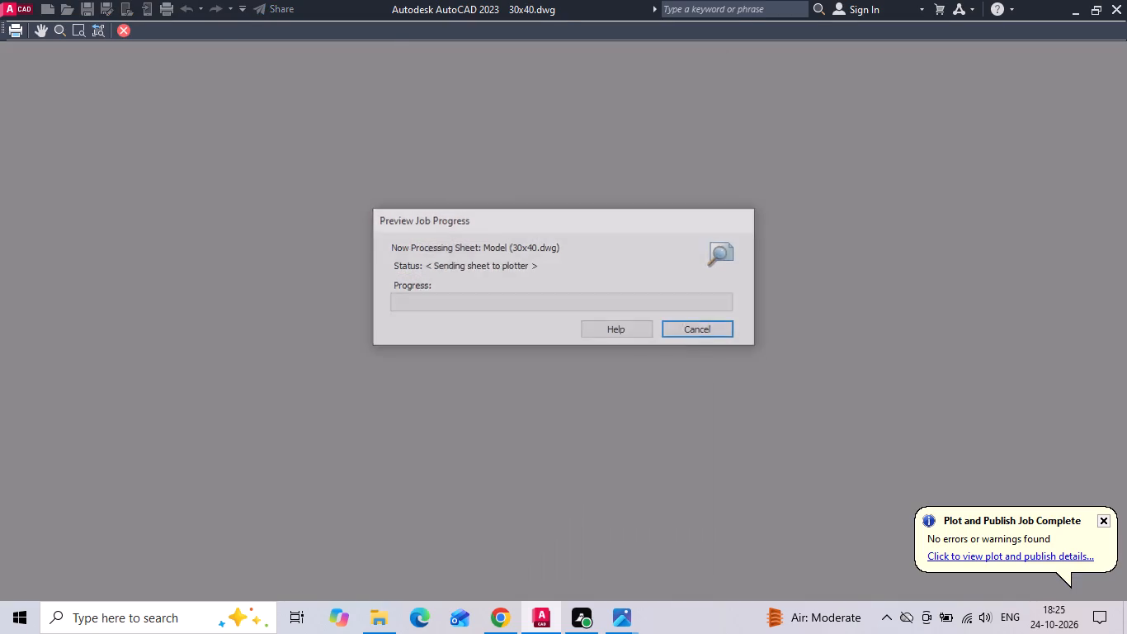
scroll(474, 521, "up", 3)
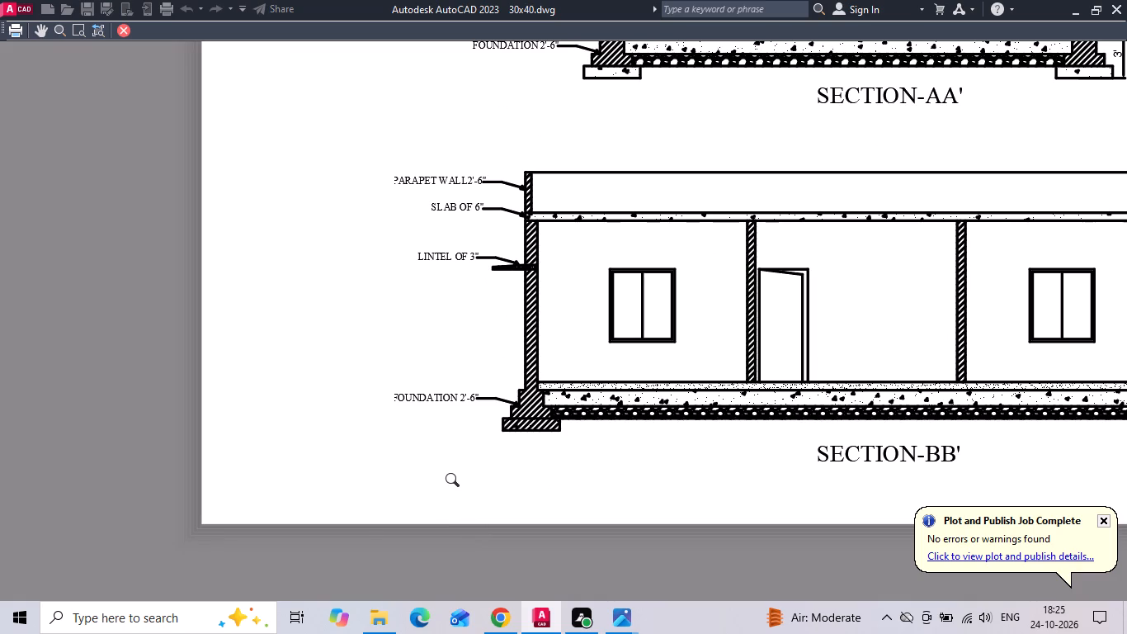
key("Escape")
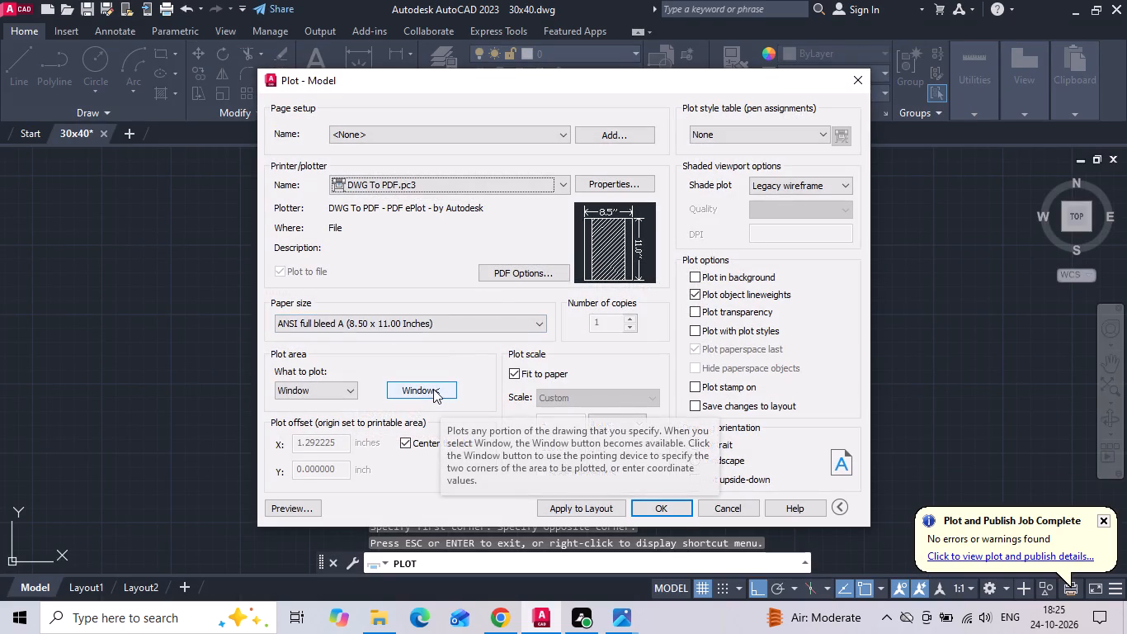
Redefine the plot window with more side margin around the section-line plan and both sections, including their leader labels, and preview it.
left_click(433, 389)
scroll(536, 409, "up", 2)
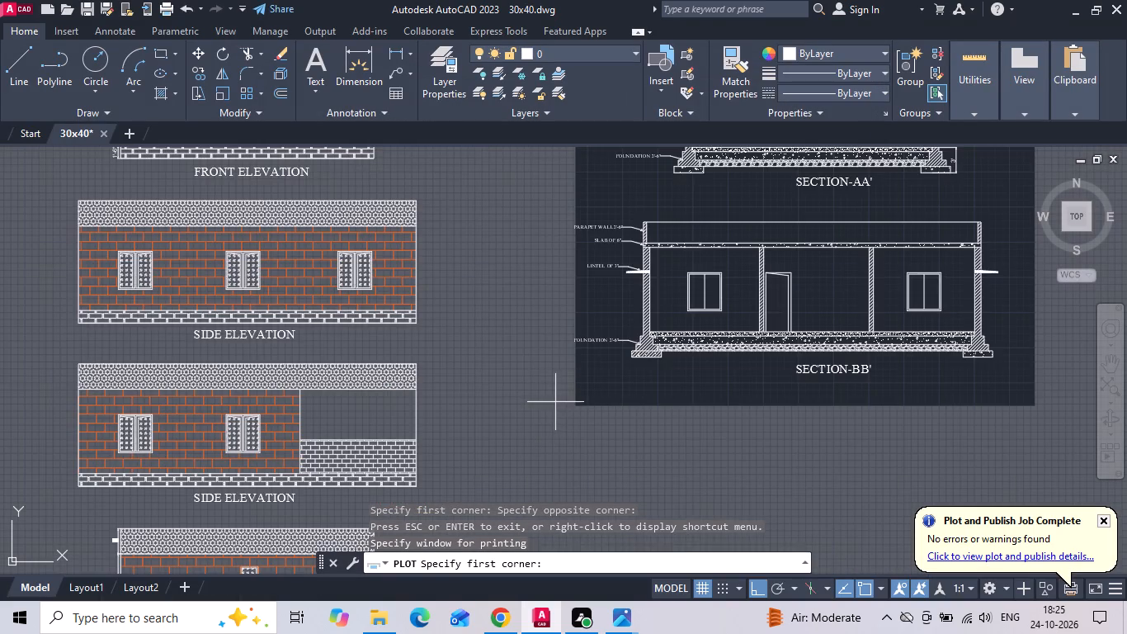
left_click(563, 409)
middle_click_drag(799, 320, 743, 423)
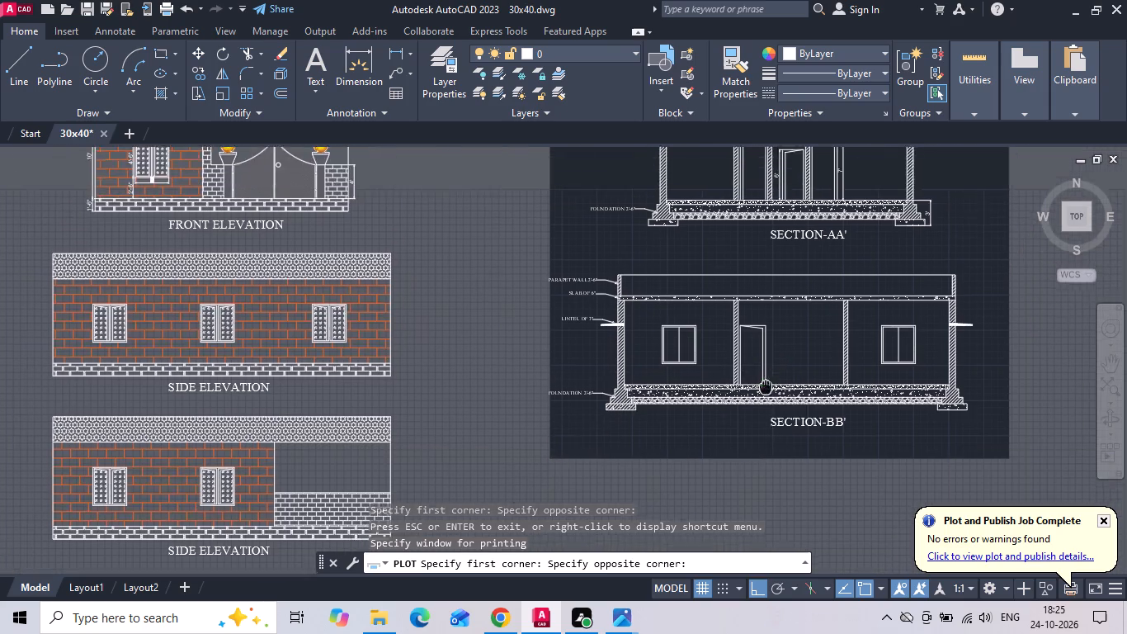
middle_click_drag(743, 423, 732, 437)
scroll(701, 473, "down", 1)
middle_click_drag(795, 306, 795, 386)
scroll(843, 287, "down", 1)
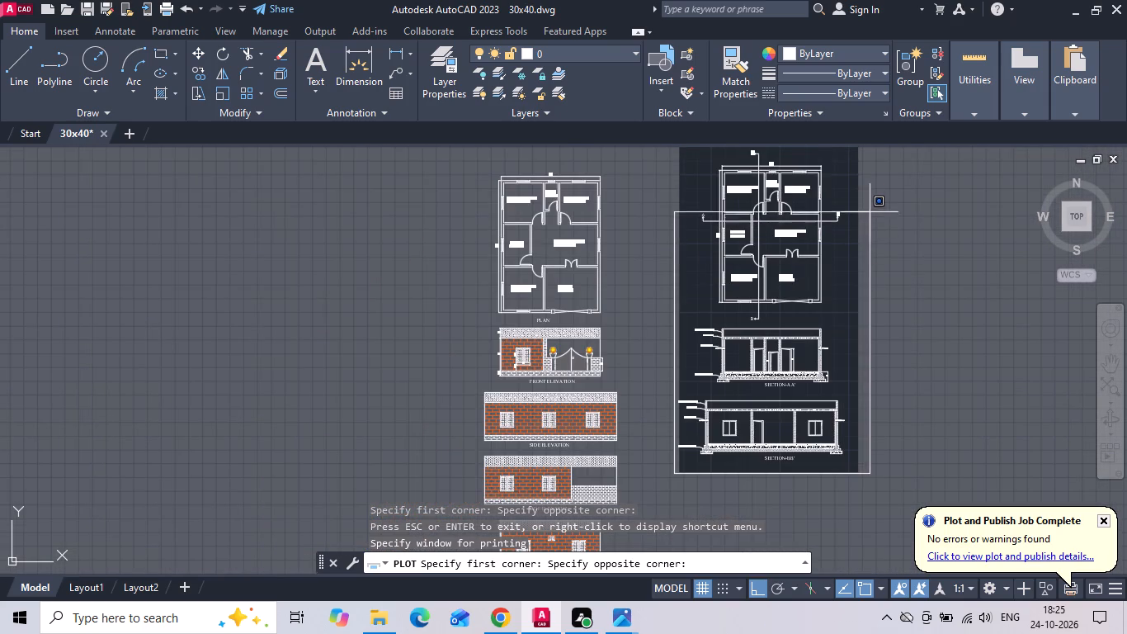
middle_click_drag(866, 153, 867, 187)
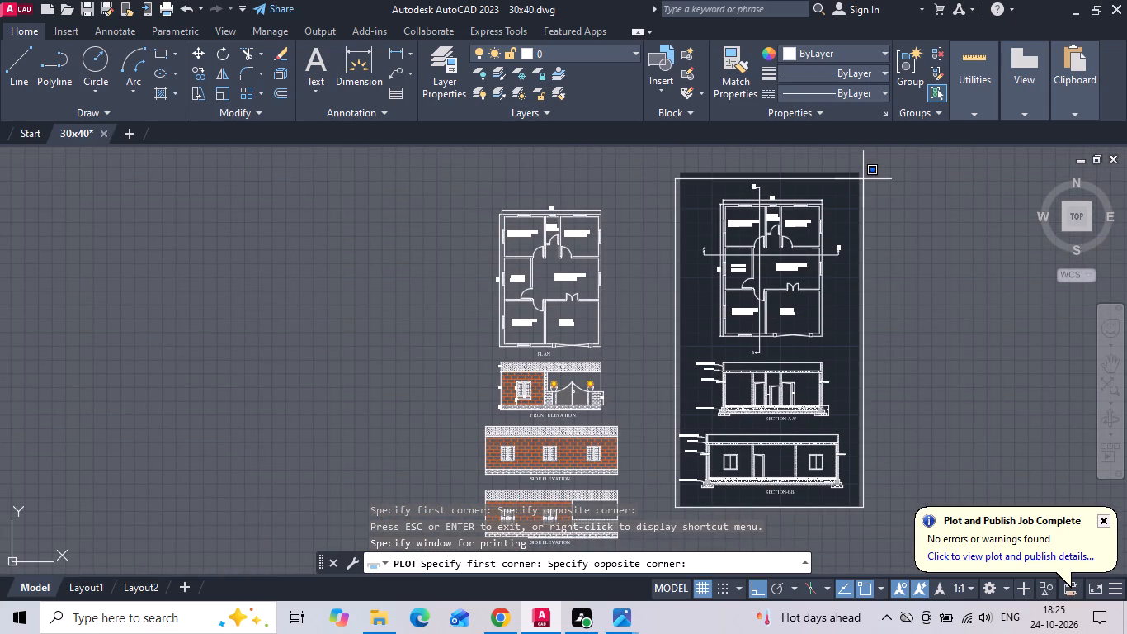
left_click(861, 179)
left_click(307, 513)
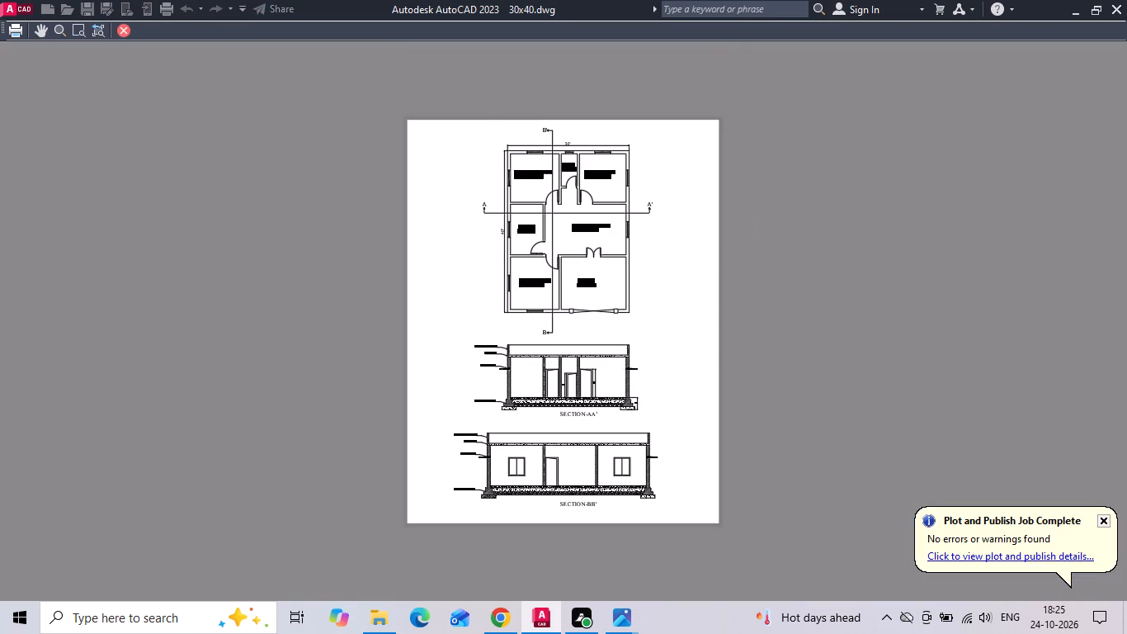
scroll(524, 439, "up", 2)
key("space")
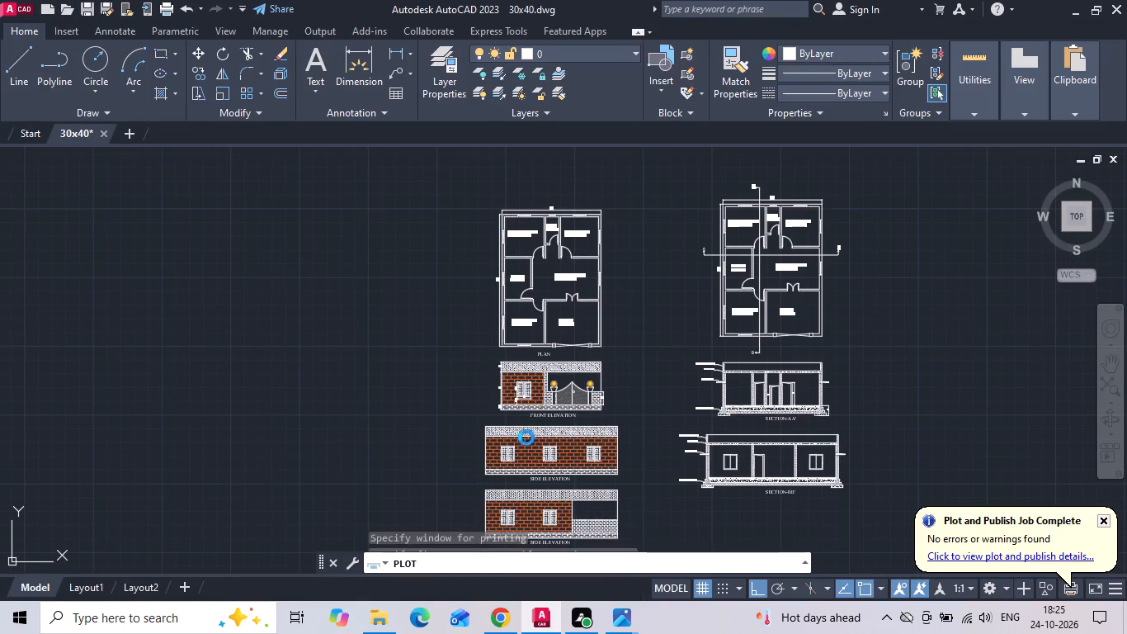
Plot the section sheet to a PDF named 30x40 SECTION in the 24102026 folder and close the opened PDF.
left_click(659, 503)
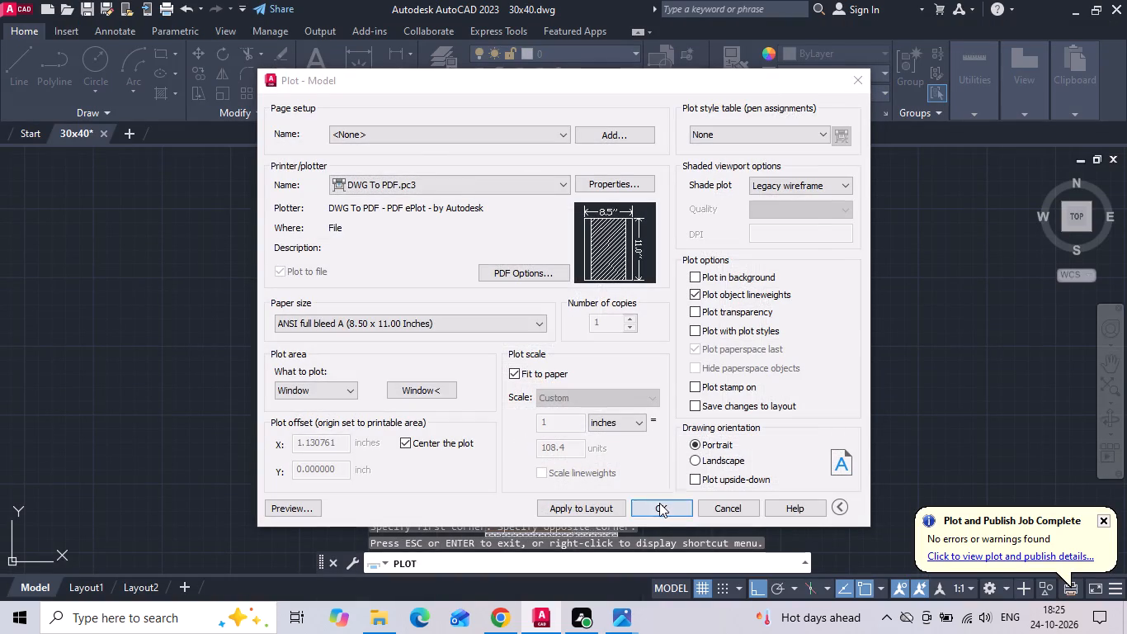
left_click(563, 464)
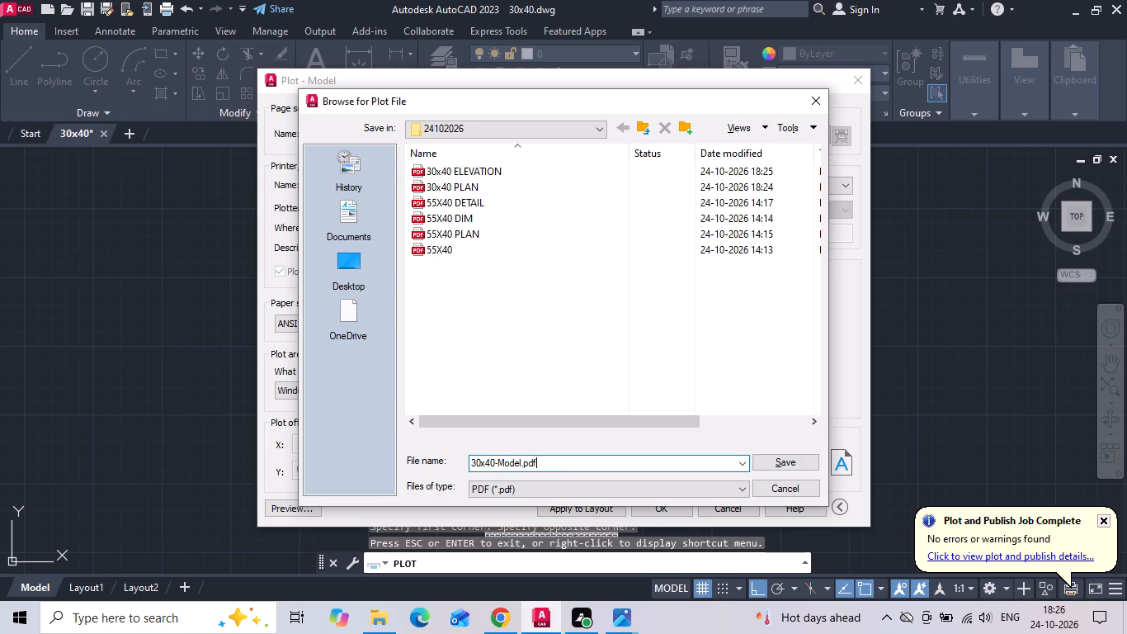
key("BackSpace")
key("BackSpace")
key("BackSpace")
key("BackSpace")
key("BackSpace")
key("BackSpace")
key("BackSpace")
key("BackSpace")
key("BackSpace")
key("BackSpace")
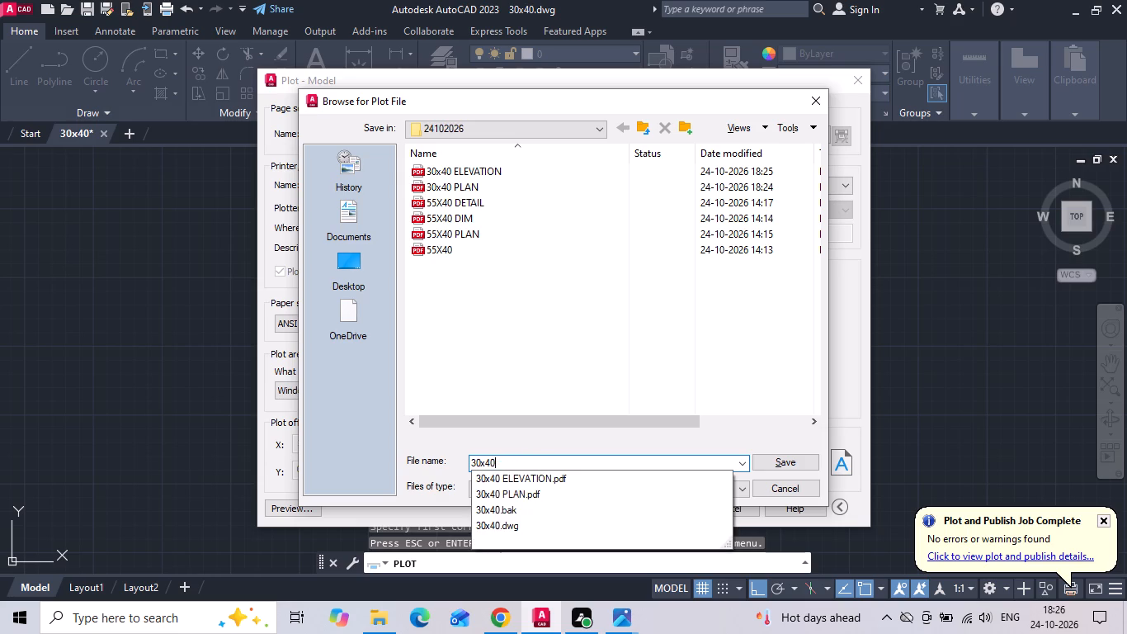
key("space")
type("S")
type("EC")
type("TION")
key("Return")
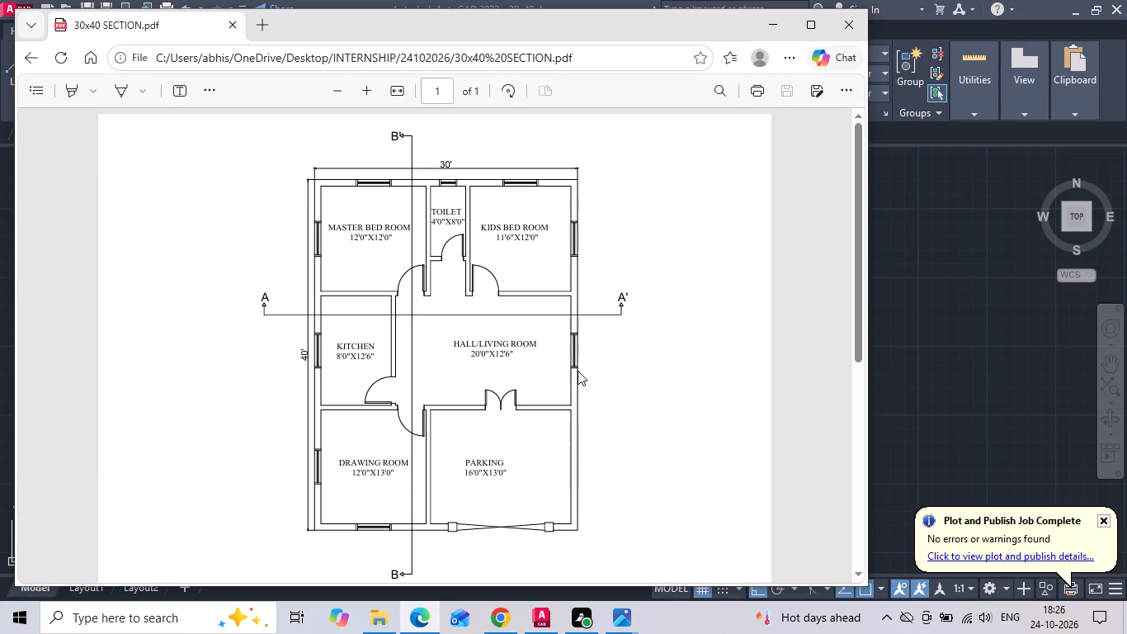
left_click(838, 29)
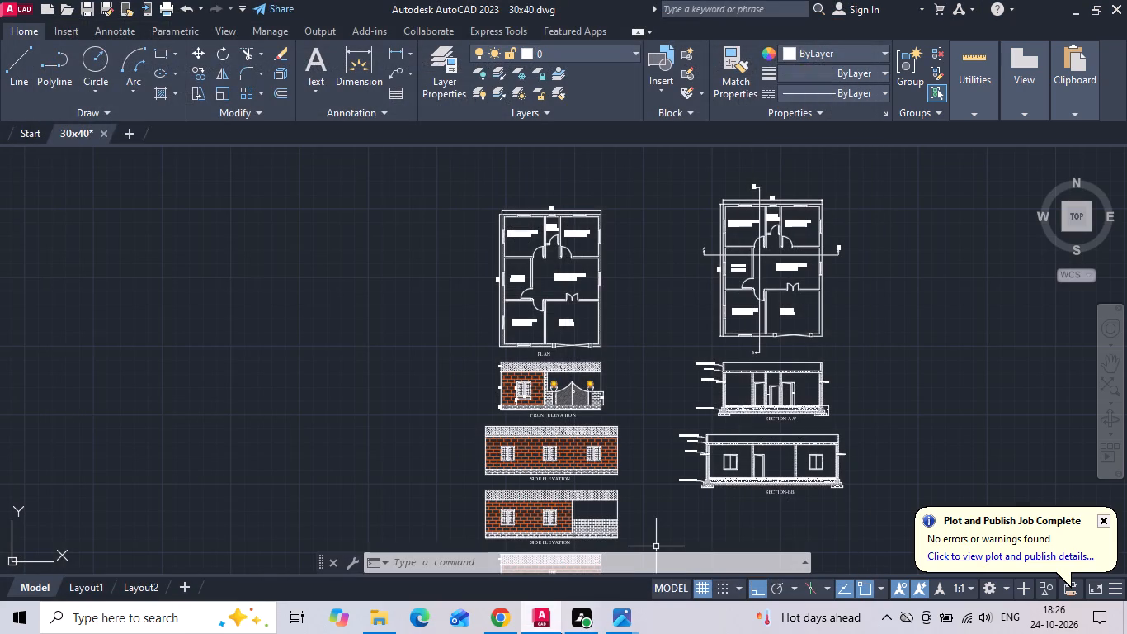